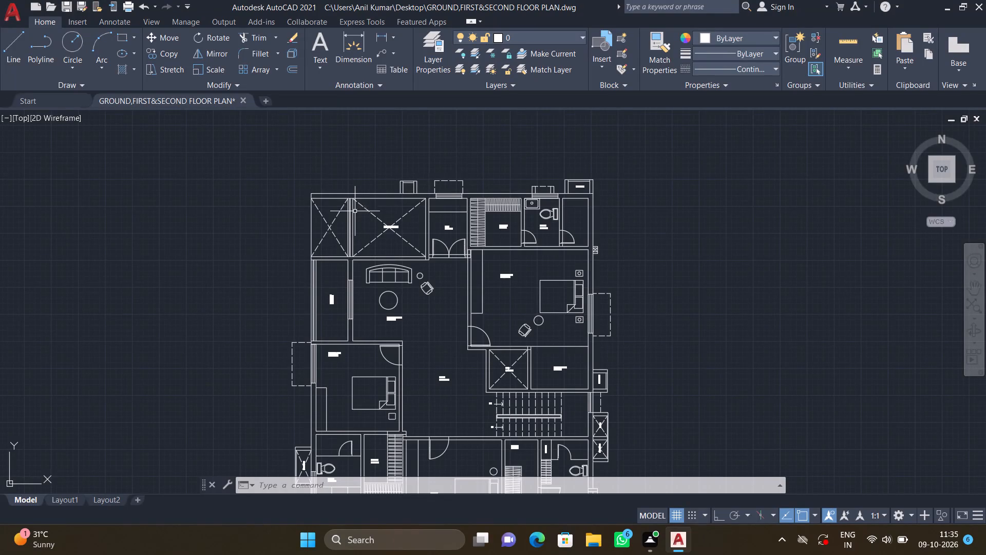
Trim the two wall lines crossing the Bedroom-03 door opening on the lobby side.
{"action": "scroll", "coordinate": [355, 206], "scroll_direction": "up", "scroll_amount": 2}
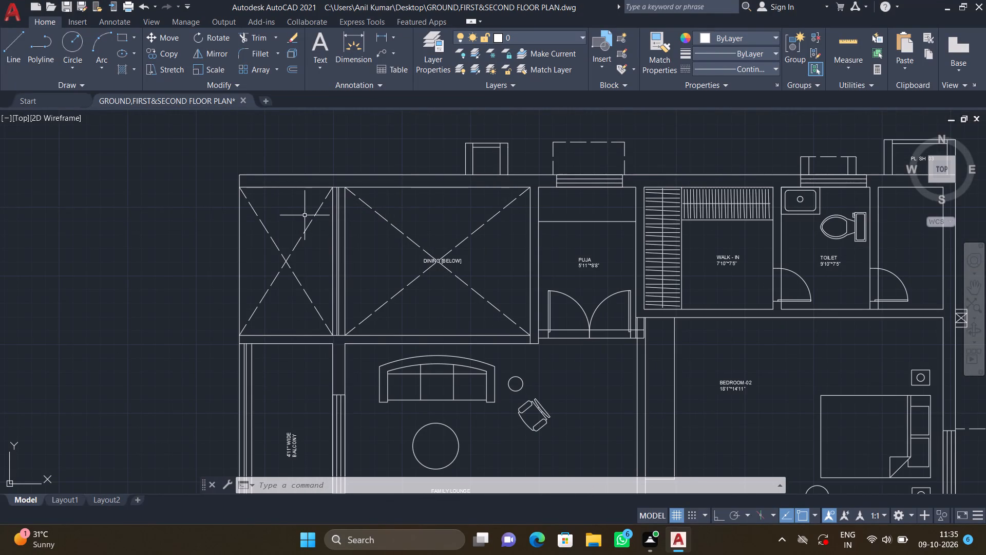
{"action": "middle_click_drag", "start_coordinate": [339, 233], "coordinate": [315, 235]}
{"action": "middle_click_drag", "start_coordinate": [396, 257], "coordinate": [342, 244]}
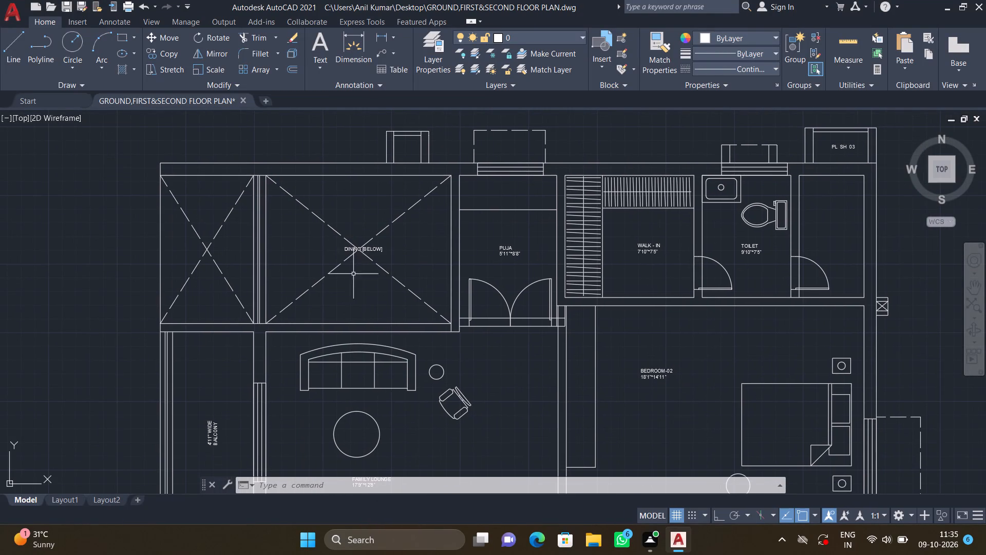
{"action": "key", "text": "t"}
{"action": "key", "text": "r"}
{"action": "key", "text": "Return"}
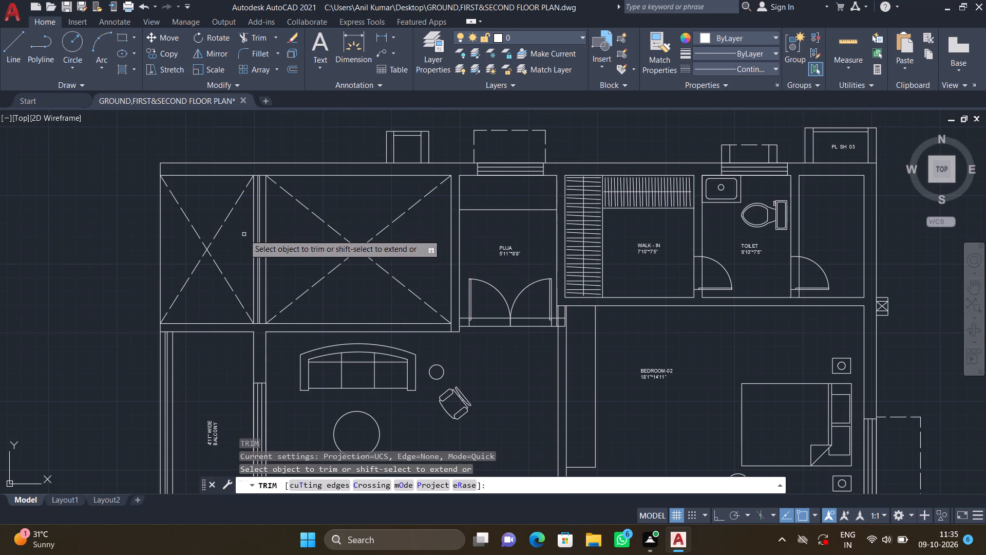
{"action": "middle_click_drag", "start_coordinate": [244, 232], "coordinate": [343, 136]}
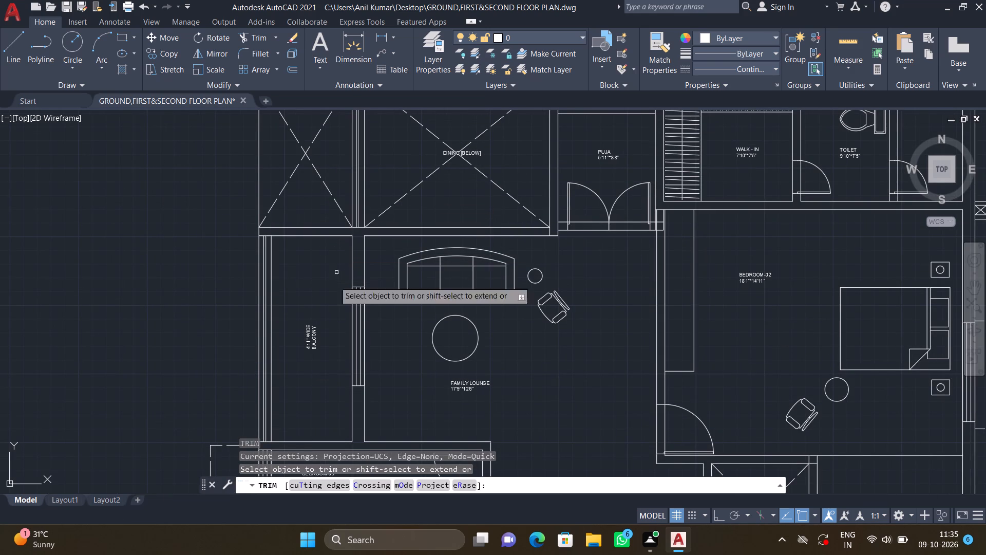
{"action": "middle_click_drag", "start_coordinate": [330, 302], "coordinate": [356, 173]}
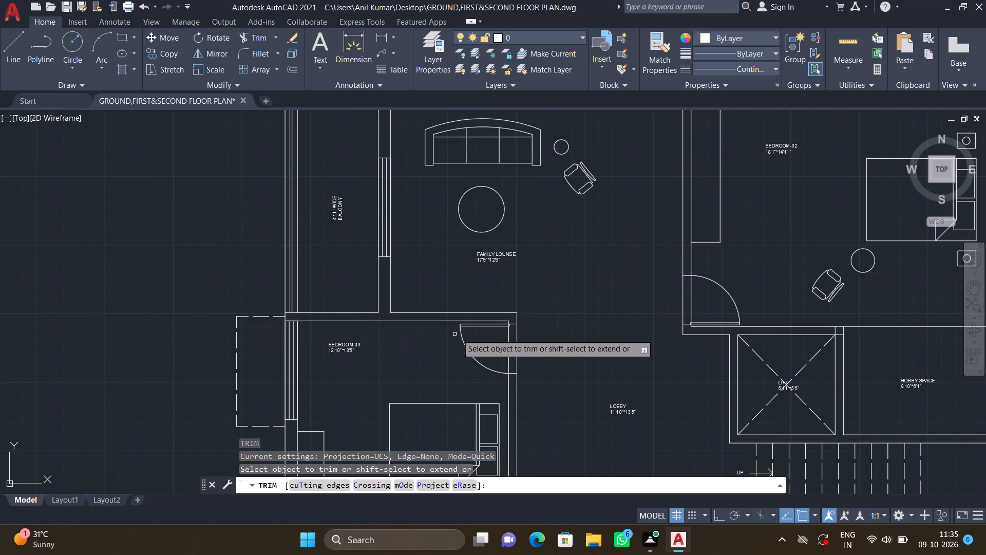
{"action": "middle_click_drag", "start_coordinate": [439, 359], "coordinate": [406, 310]}
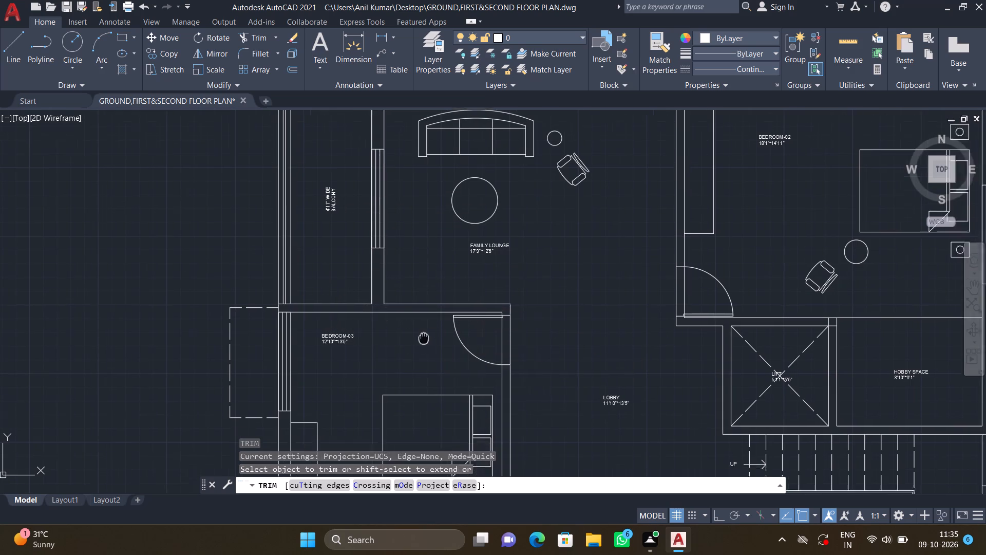
{"action": "middle_click_drag", "start_coordinate": [406, 310], "coordinate": [397, 298]}
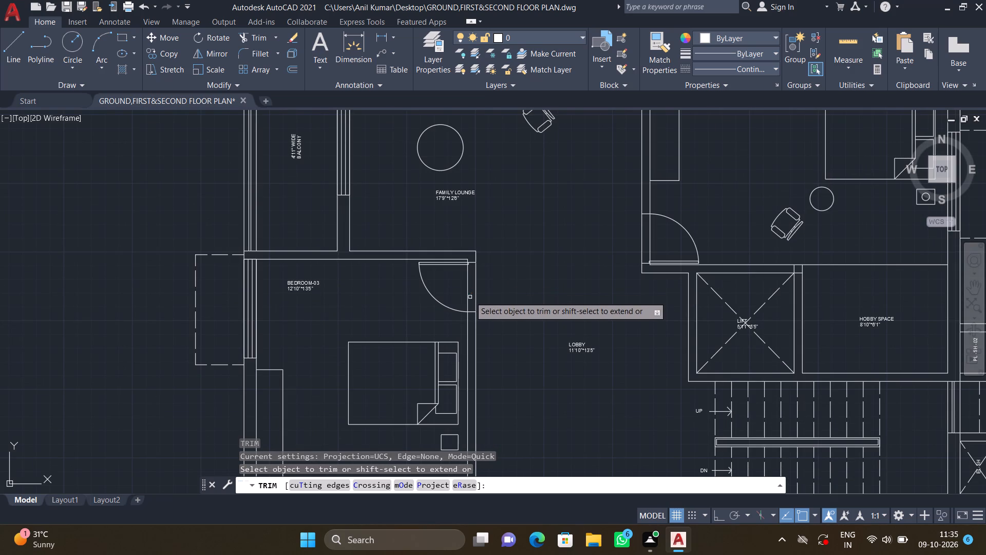
{"action": "scroll", "coordinate": [460, 292], "scroll_direction": "up", "scroll_amount": 1}
{"action": "left_click", "coordinate": [471, 275]}
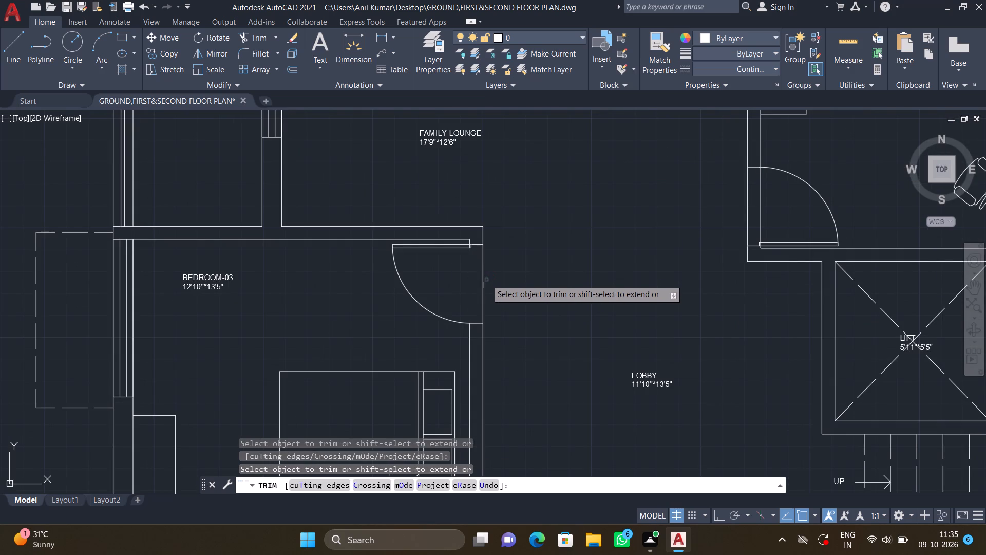
{"action": "left_click", "coordinate": [482, 274]}
{"action": "scroll", "coordinate": [471, 242], "scroll_direction": "up", "scroll_amount": 2}
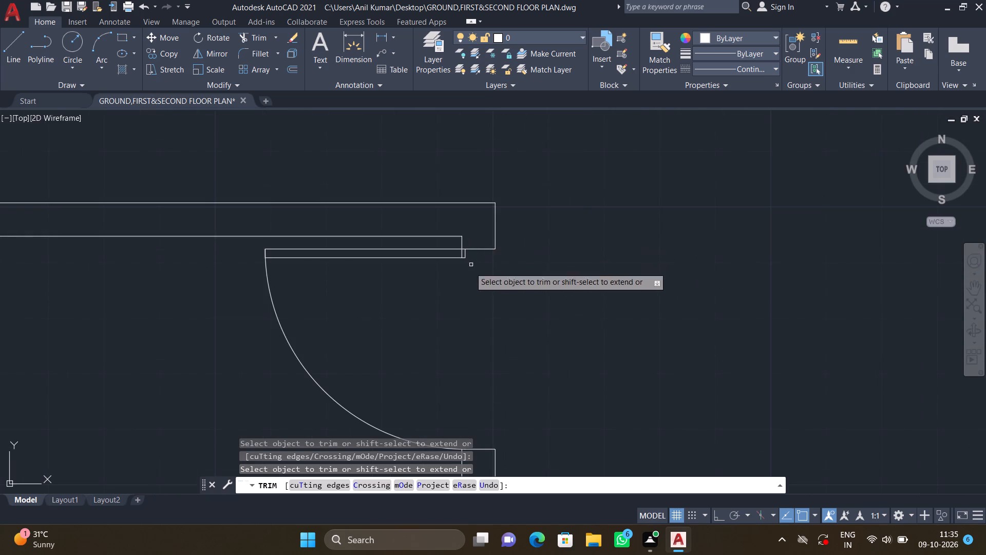
Trim both wall lines crossing the master bedroom's door opening from the lobby.
{"action": "scroll", "coordinate": [462, 321], "scroll_direction": "down", "scroll_amount": 2}
{"action": "middle_click_drag", "start_coordinate": [468, 337], "coordinate": [450, 277]}
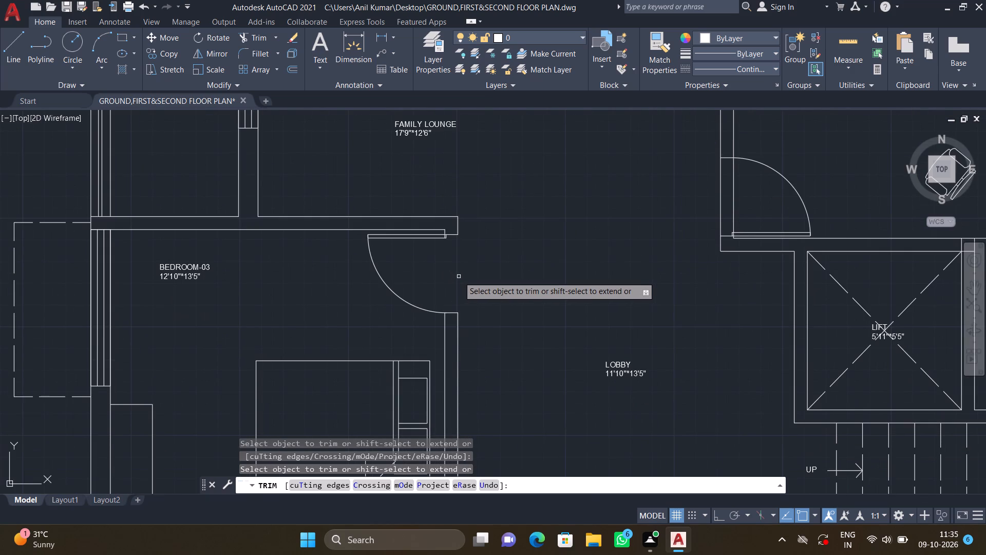
{"action": "middle_click_drag", "start_coordinate": [449, 259], "coordinate": [439, 215]}
{"action": "scroll", "coordinate": [444, 225], "scroll_direction": "down", "scroll_amount": 1}
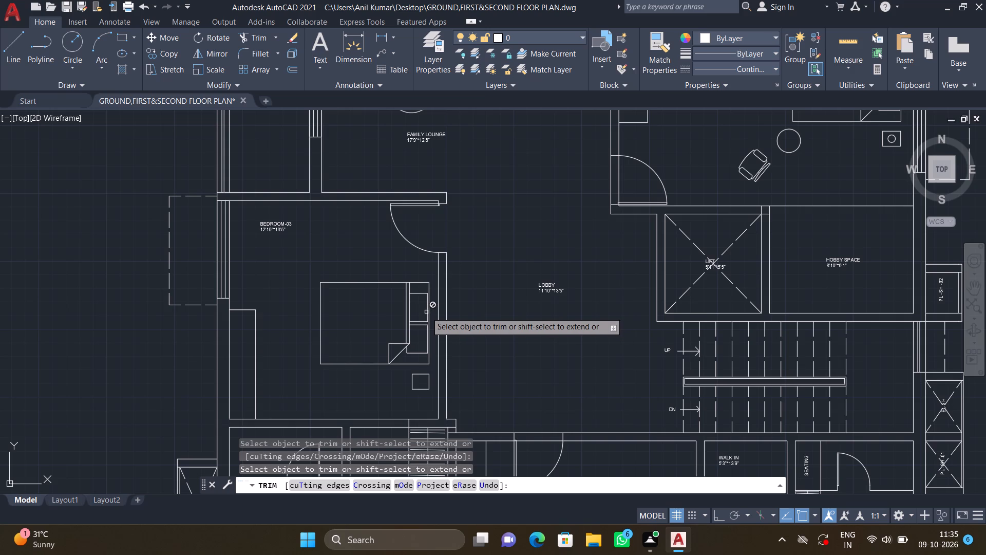
{"action": "middle_click_drag", "start_coordinate": [441, 384], "coordinate": [435, 320]}
{"action": "middle_click_drag", "start_coordinate": [425, 367], "coordinate": [422, 329]}
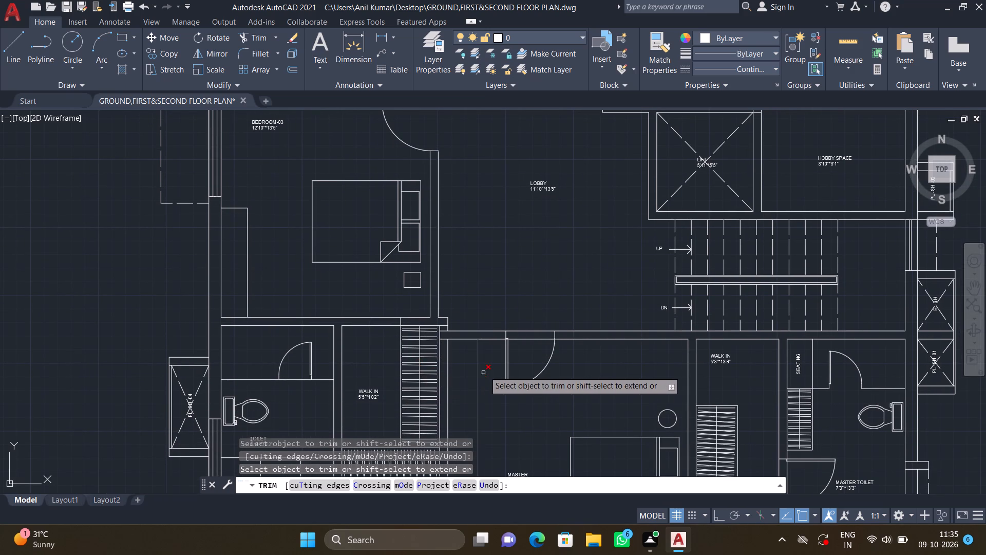
{"action": "scroll", "coordinate": [498, 345], "scroll_direction": "up", "scroll_amount": 1}
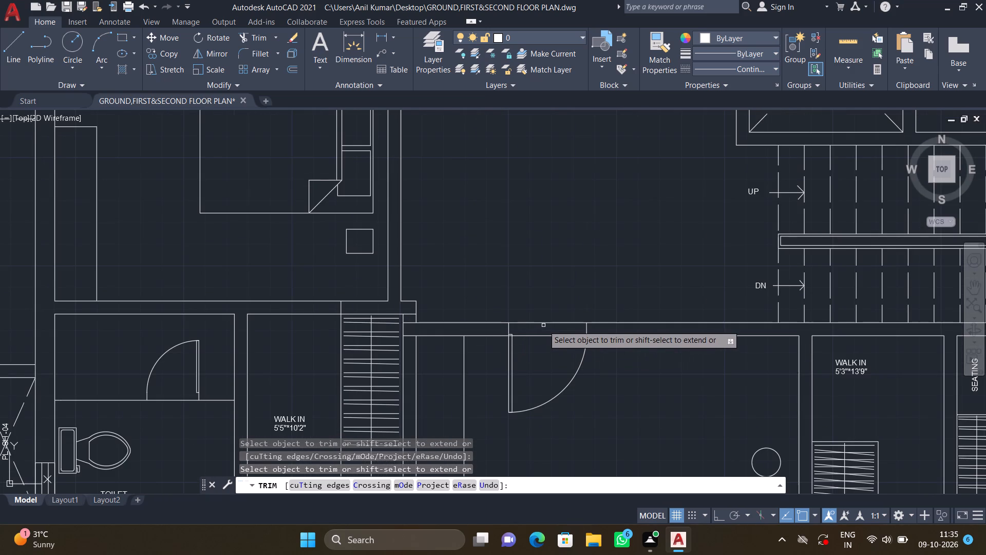
{"action": "scroll", "coordinate": [543, 325], "scroll_direction": "up", "scroll_amount": 2}
{"action": "left_click_drag", "start_coordinate": [539, 302], "coordinate": [535, 383]}
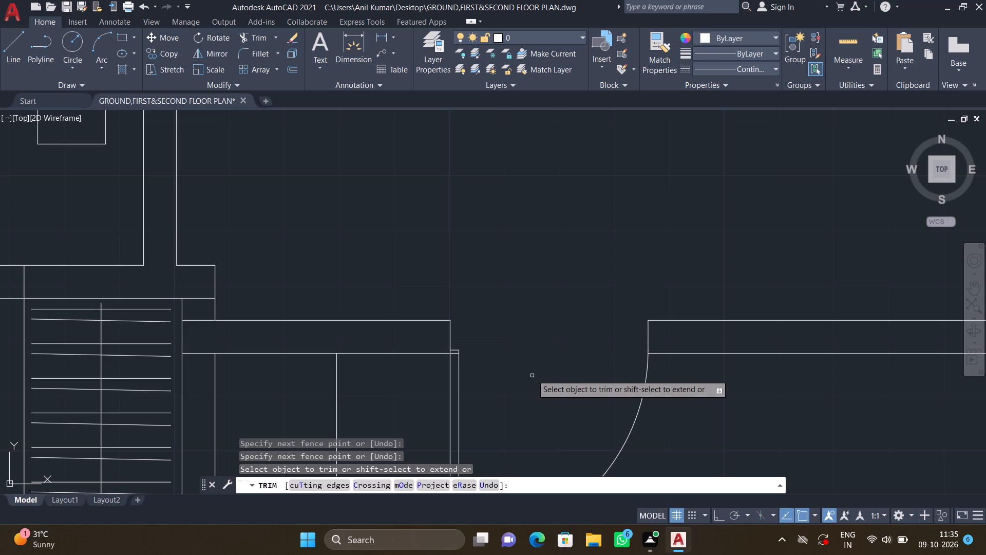
{"action": "scroll", "coordinate": [498, 346], "scroll_direction": "down", "scroll_amount": 2}
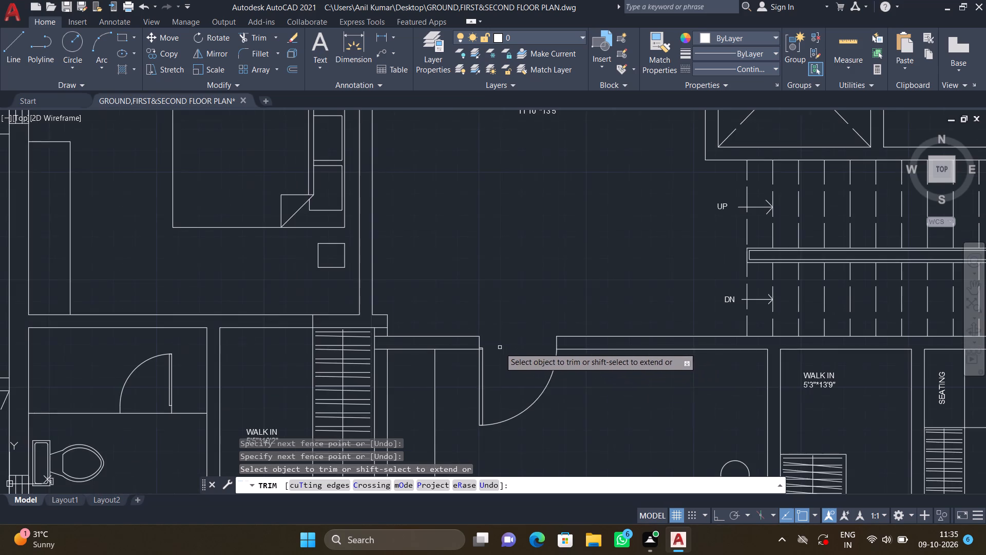
Trim the partition line crossing the door opening in the 6'11"*10'2" toilet beside the PL SH-04 shaft.
{"action": "middle_click_drag", "start_coordinate": [500, 364], "coordinate": [505, 336]}
{"action": "scroll", "coordinate": [506, 336], "scroll_direction": "down", "scroll_amount": 2}
{"action": "middle_click_drag", "start_coordinate": [399, 377], "coordinate": [470, 358]}
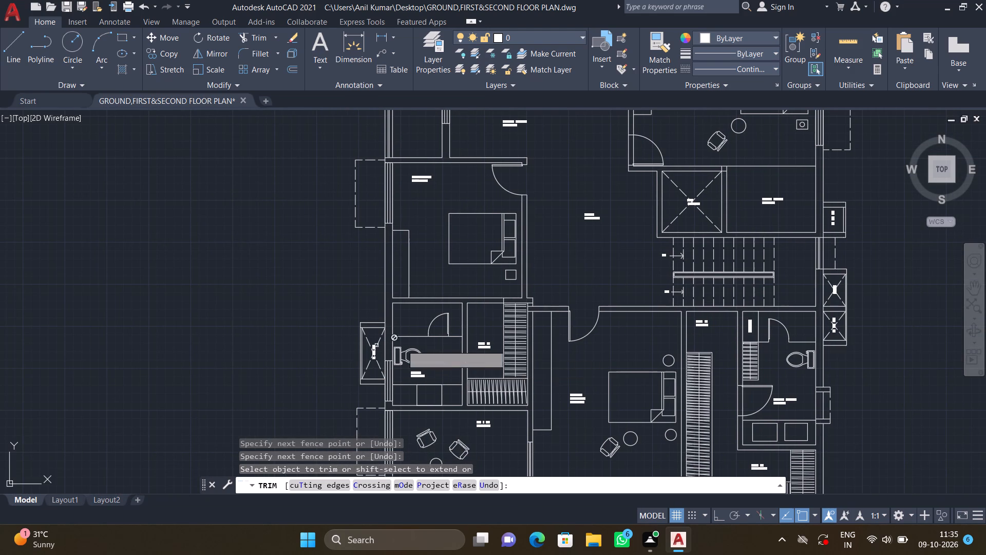
{"action": "scroll", "coordinate": [445, 333], "scroll_direction": "up", "scroll_amount": 2}
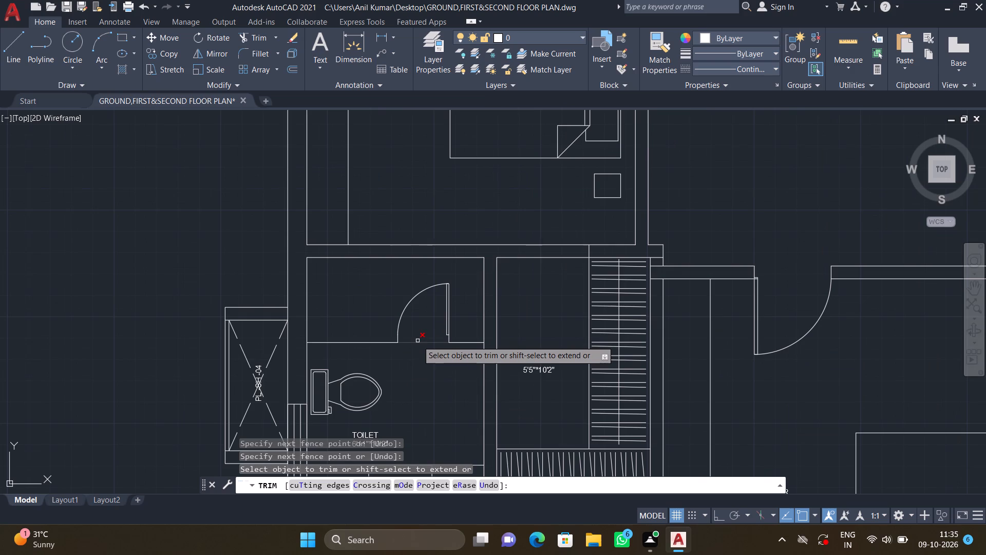
{"action": "left_click", "coordinate": [418, 341]}
{"action": "scroll", "coordinate": [418, 342], "scroll_direction": "down", "scroll_amount": 3}
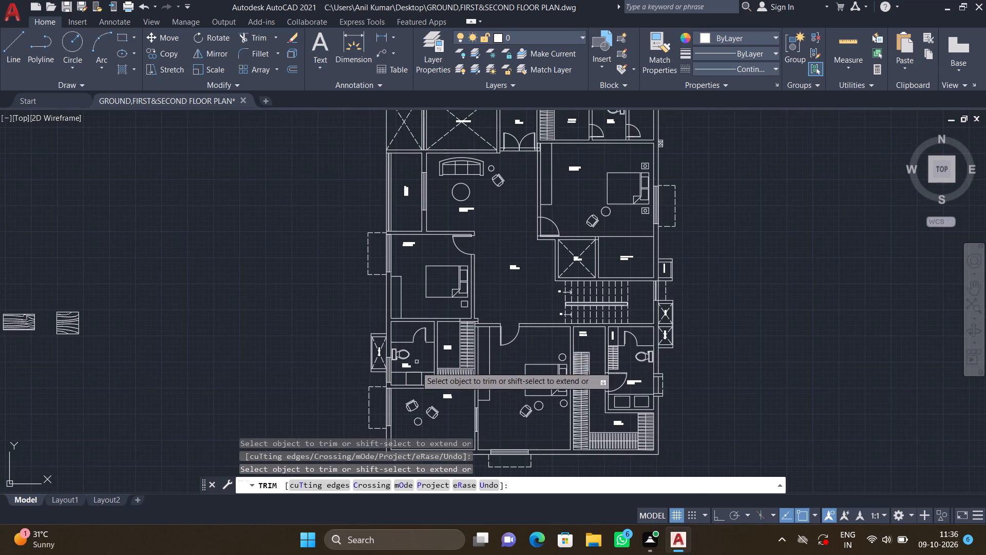
Look over the sit-out, master bedroom and neighbouring rooms for wall lines that still need trimming.
{"action": "middle_click_drag", "start_coordinate": [413, 368], "coordinate": [392, 293]}
{"action": "scroll", "coordinate": [373, 289], "scroll_direction": "up", "scroll_amount": 2}
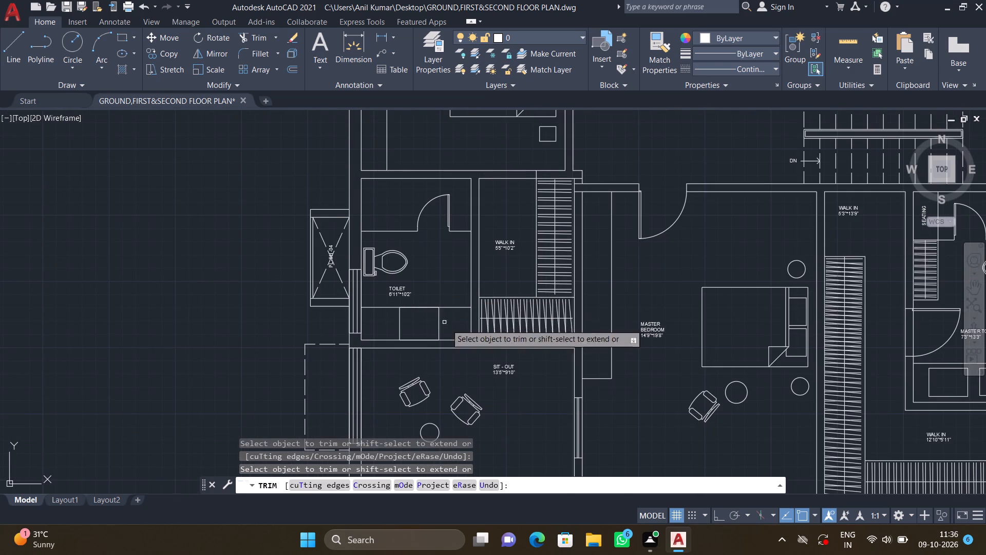
{"action": "middle_click_drag", "start_coordinate": [481, 381], "coordinate": [416, 329]}
{"action": "middle_click_drag", "start_coordinate": [405, 366], "coordinate": [372, 252]}
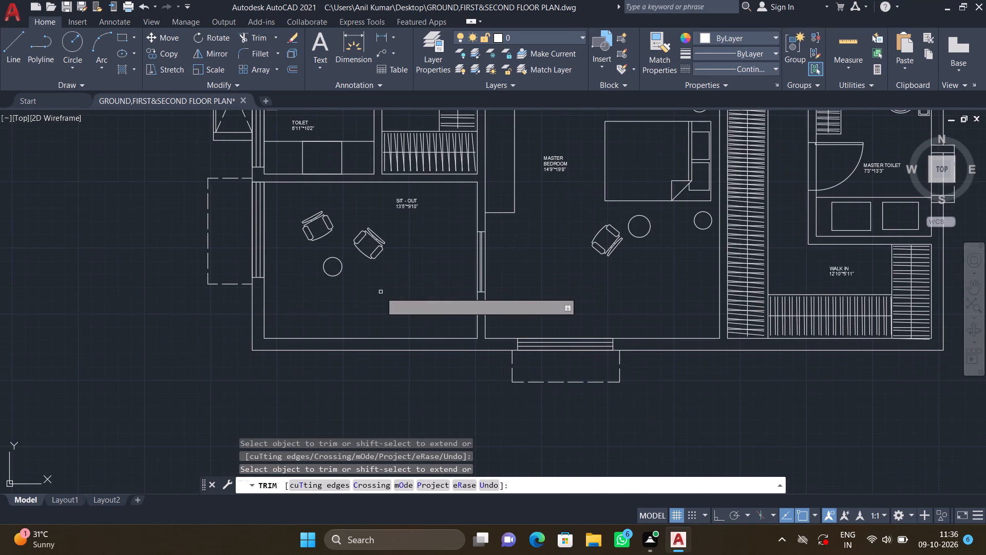
{"action": "middle_click_drag", "start_coordinate": [439, 320], "coordinate": [376, 331]}
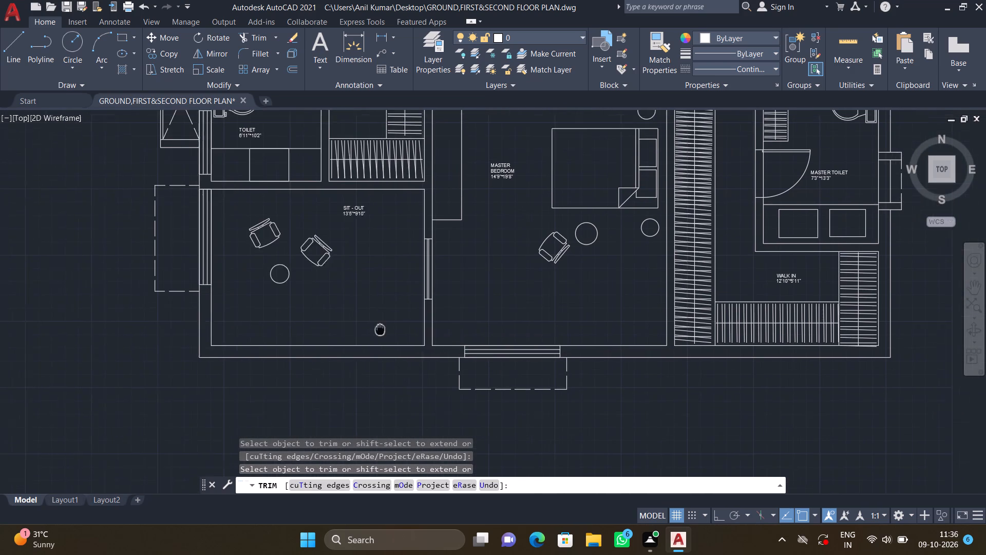
{"action": "middle_click_drag", "start_coordinate": [376, 331], "coordinate": [374, 336]}
{"action": "scroll", "coordinate": [399, 286], "scroll_direction": "down", "scroll_amount": 1}
{"action": "middle_click_drag", "start_coordinate": [414, 247], "coordinate": [384, 331]}
{"action": "middle_click", "coordinate": [380, 337]}
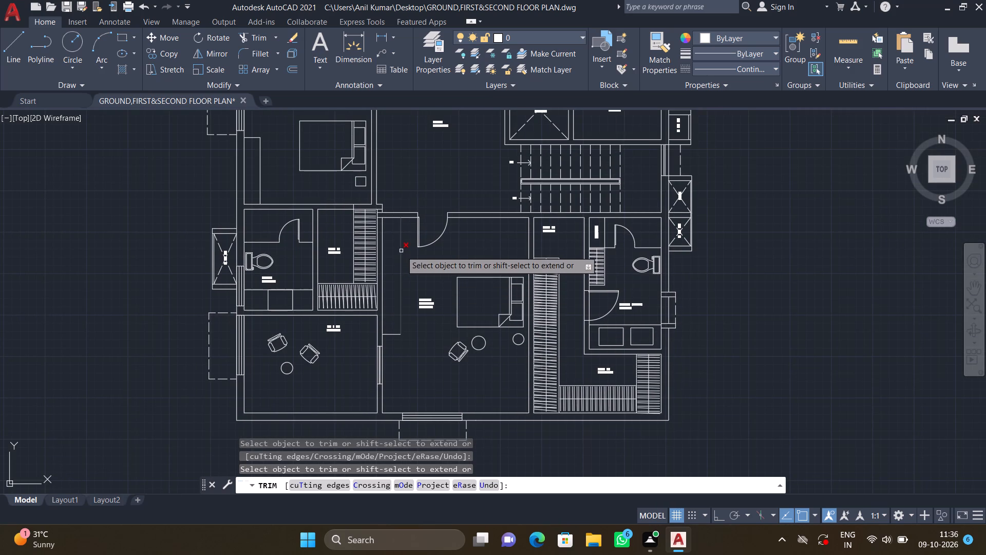
{"action": "middle_click_drag", "start_coordinate": [404, 279], "coordinate": [377, 389]}
{"action": "scroll", "coordinate": [364, 320], "scroll_direction": "down", "scroll_amount": 1}
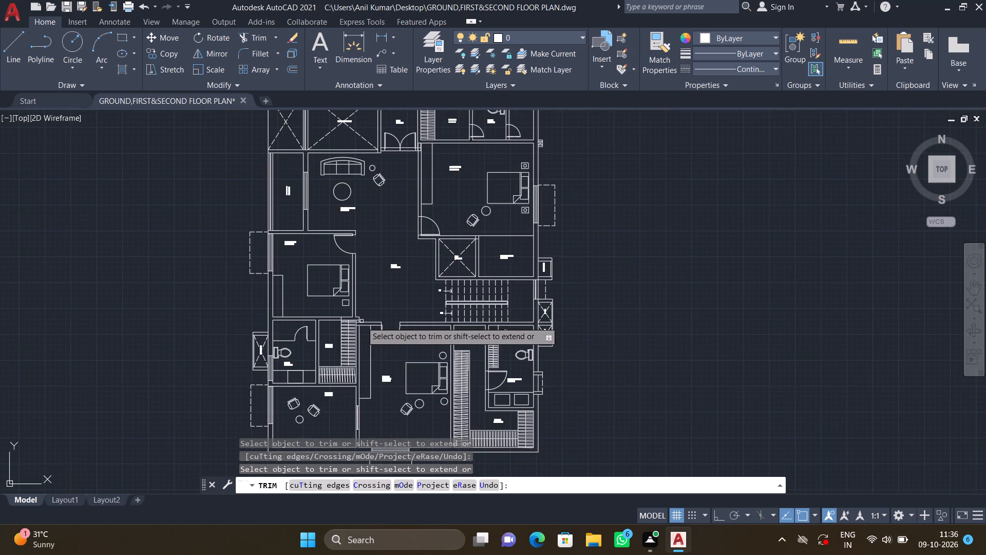
Trim the two short wall-line stubs at the master bedroom's northwest corner, beside the walk-in wardrobe, to clean up the junction.
{"action": "scroll", "coordinate": [358, 327], "scroll_direction": "up", "scroll_amount": 3}
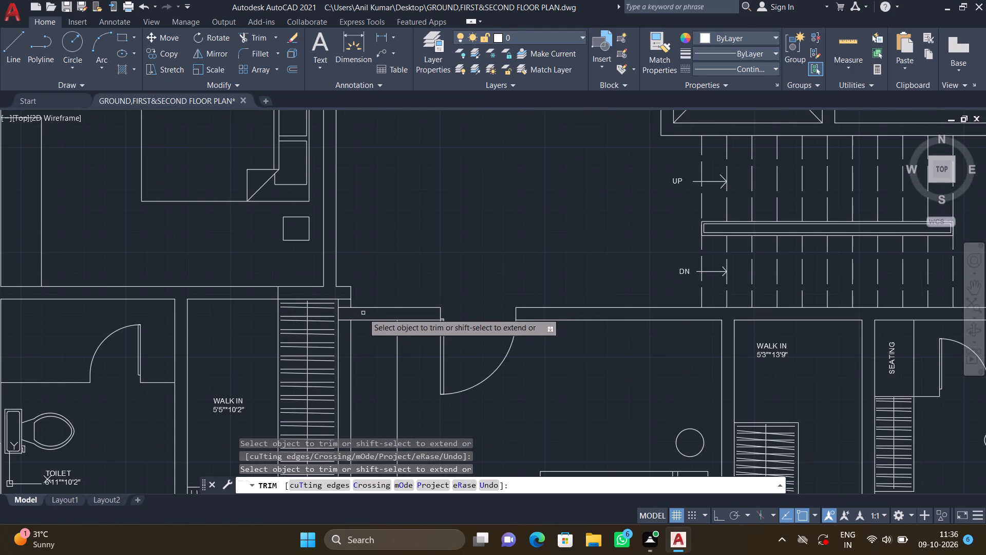
{"action": "scroll", "coordinate": [356, 316], "scroll_direction": "up", "scroll_amount": 3}
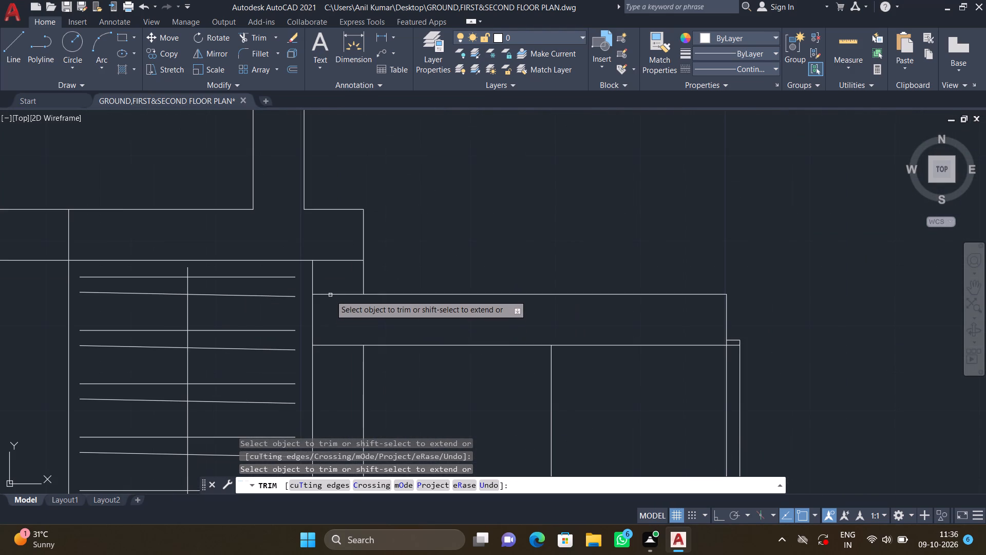
{"action": "left_click_drag", "start_coordinate": [330, 293], "coordinate": [337, 350]}
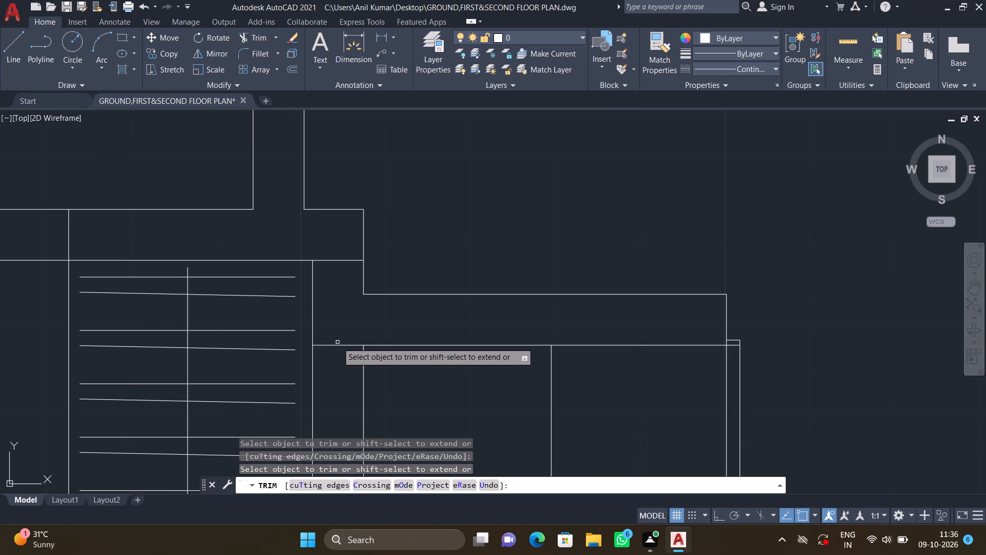
{"action": "left_click", "coordinate": [337, 342]}
{"action": "left_click", "coordinate": [337, 358]}
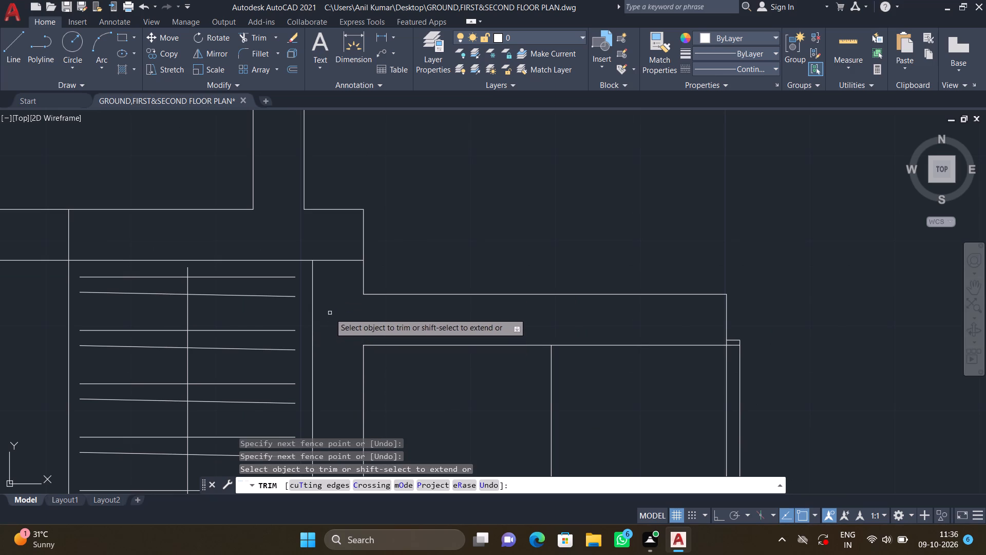
Trim the inner wall line crossing the double-door opening on the south side of the PUJA room.
{"action": "scroll", "coordinate": [340, 311], "scroll_direction": "down", "scroll_amount": 3}
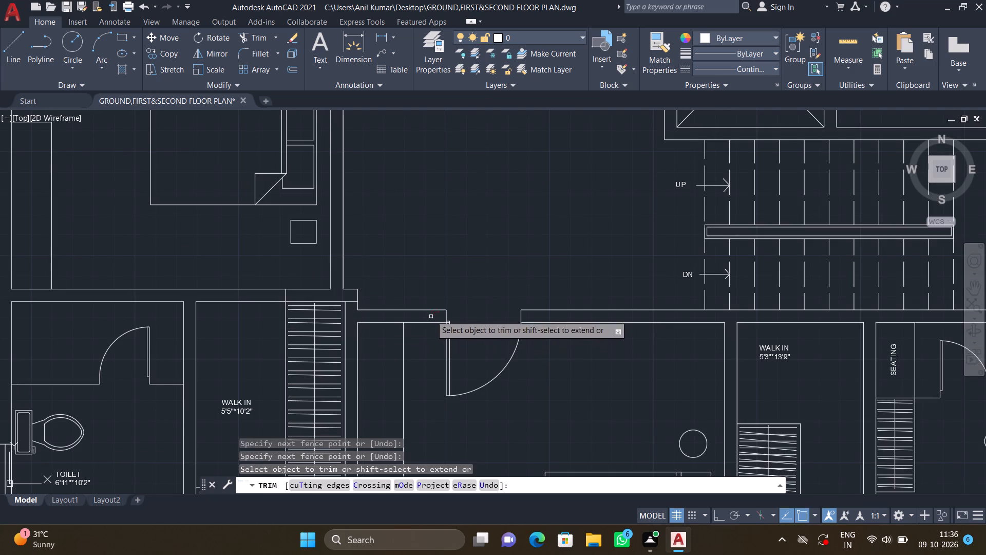
{"action": "scroll", "coordinate": [435, 277], "scroll_direction": "down", "scroll_amount": 2}
{"action": "middle_click_drag", "start_coordinate": [453, 261], "coordinate": [416, 338]}
{"action": "scroll", "coordinate": [416, 338], "scroll_direction": "down", "scroll_amount": 2}
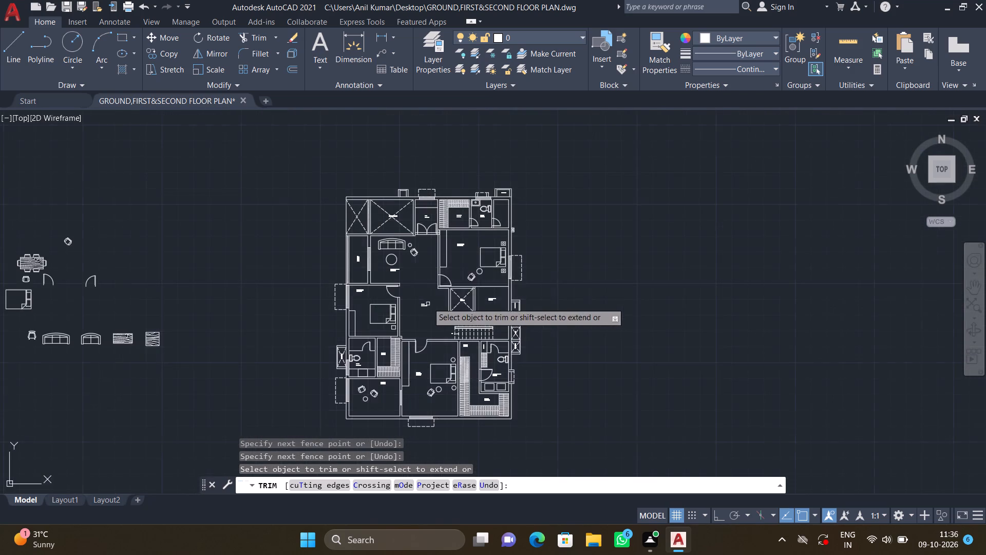
{"action": "middle_click_drag", "start_coordinate": [405, 275], "coordinate": [389, 317]}
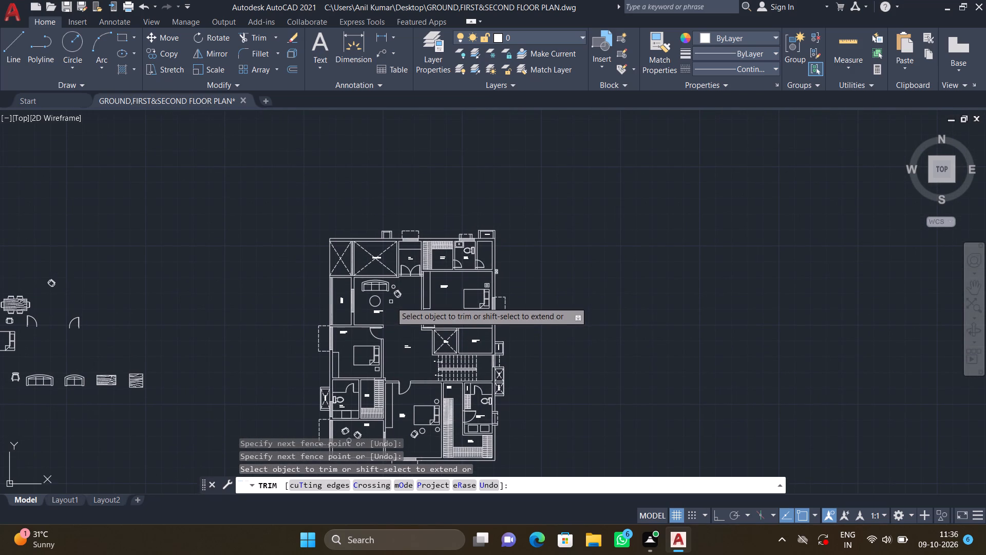
{"action": "scroll", "coordinate": [398, 288], "scroll_direction": "up", "scroll_amount": 2}
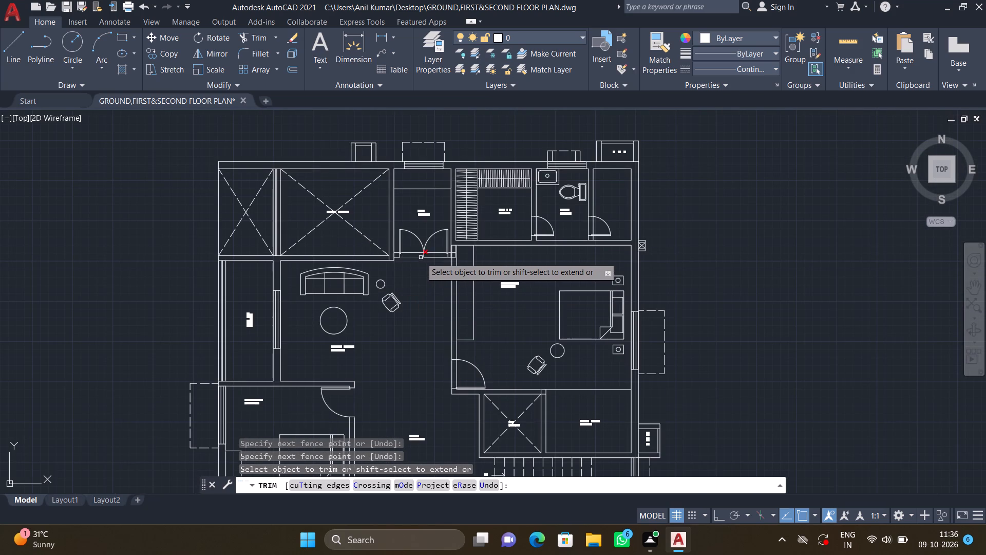
{"action": "scroll", "coordinate": [412, 256], "scroll_direction": "up", "scroll_amount": 3}
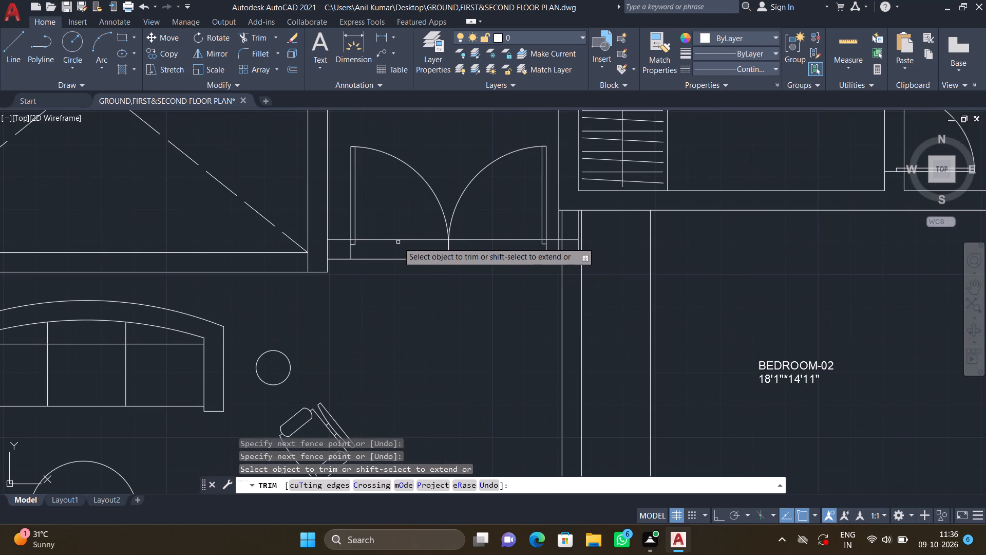
{"action": "left_click", "coordinate": [398, 240]}
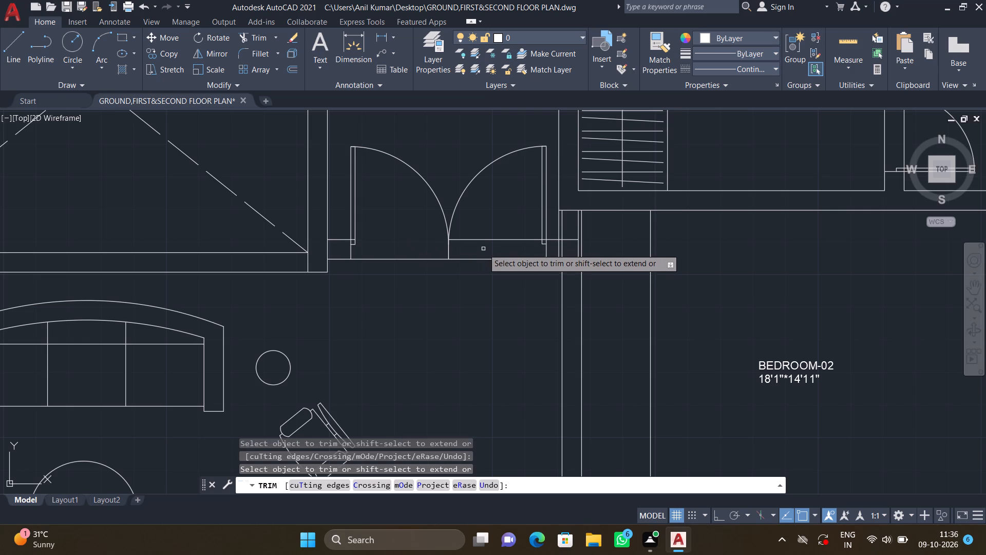
{"action": "double_click", "coordinate": [483, 239]}
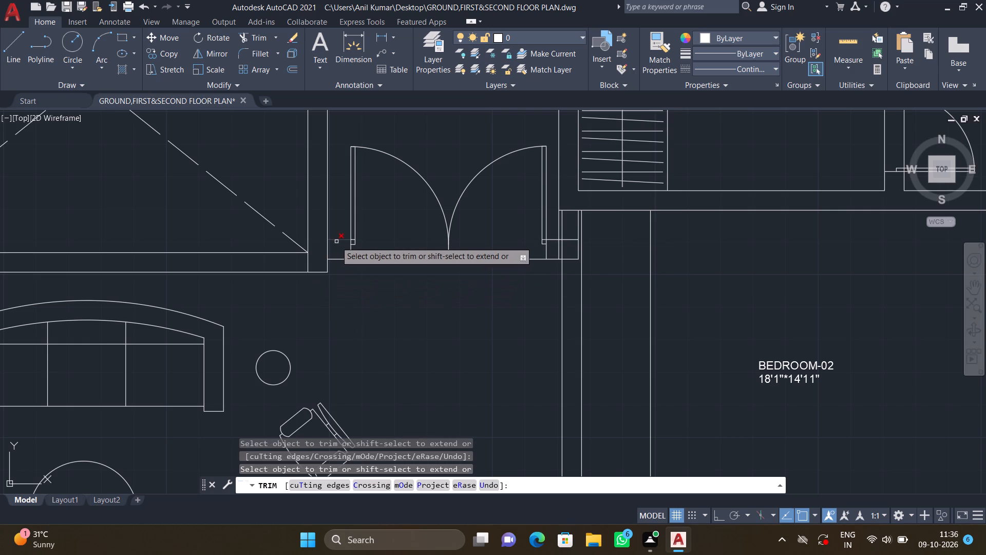
Trim the overlapping wall-line stubs where the PUJA room's southeast corner meets the BEDROOM-02 and walk-in walls.
{"action": "scroll", "coordinate": [335, 243], "scroll_direction": "up", "scroll_amount": 2}
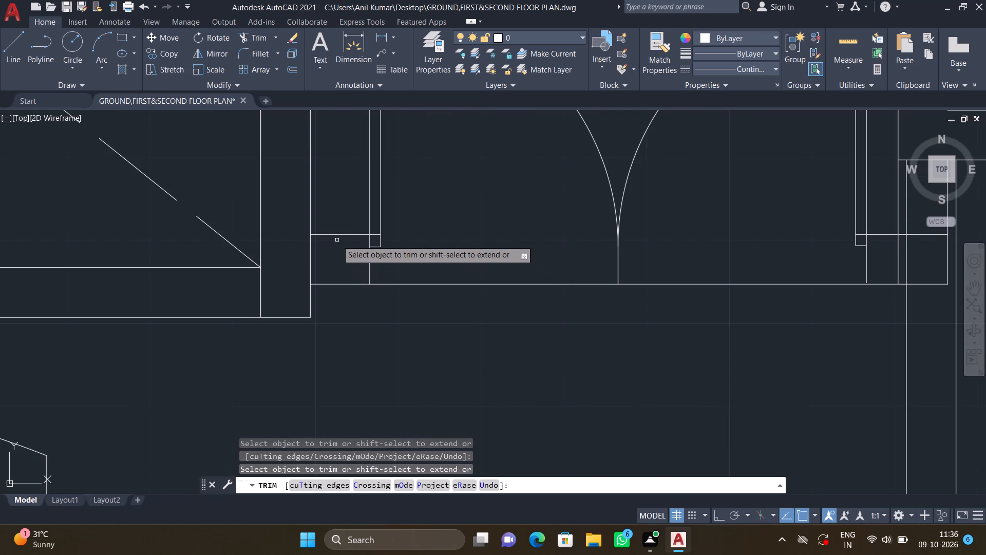
{"action": "scroll", "coordinate": [340, 247], "scroll_direction": "down", "scroll_amount": 1}
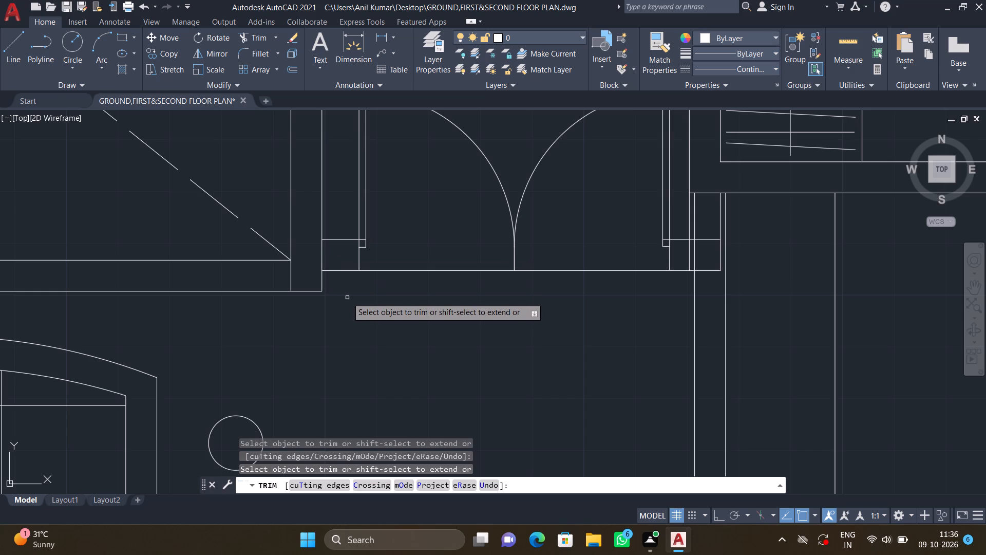
{"action": "scroll", "coordinate": [389, 347], "scroll_direction": "down", "scroll_amount": 2}
{"action": "middle_click_drag", "start_coordinate": [520, 366], "coordinate": [488, 364]}
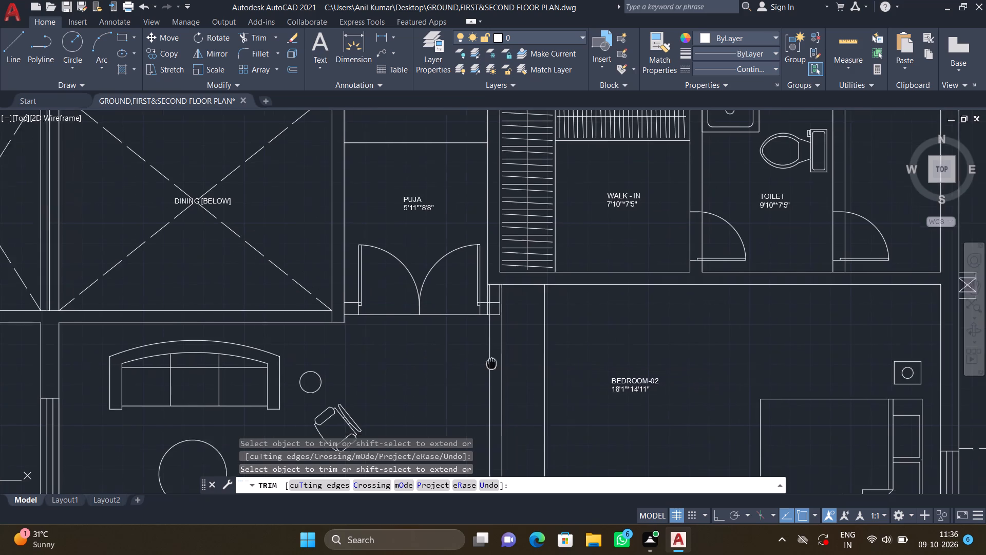
{"action": "middle_click_drag", "start_coordinate": [488, 364], "coordinate": [428, 380]}
{"action": "scroll", "coordinate": [414, 313], "scroll_direction": "up", "scroll_amount": 2}
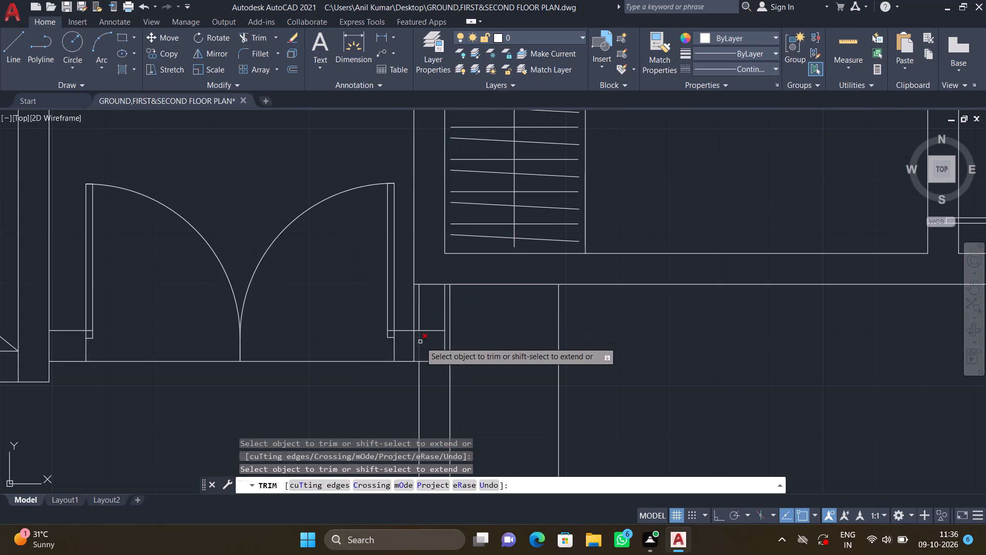
{"action": "scroll", "coordinate": [420, 342], "scroll_direction": "up", "scroll_amount": 2}
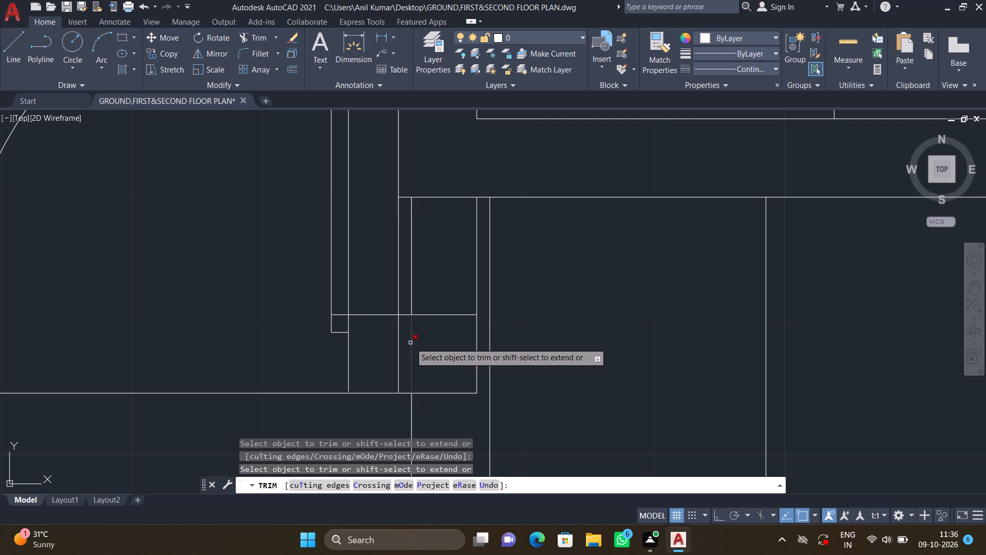
{"action": "left_click", "coordinate": [410, 343]}
{"action": "left_click", "coordinate": [414, 289]}
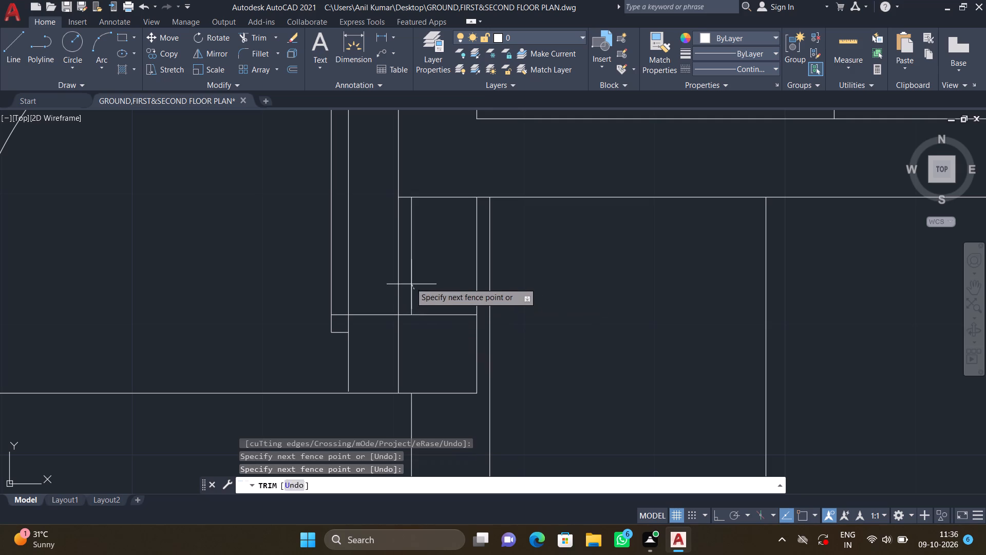
{"action": "left_click", "coordinate": [409, 280]}
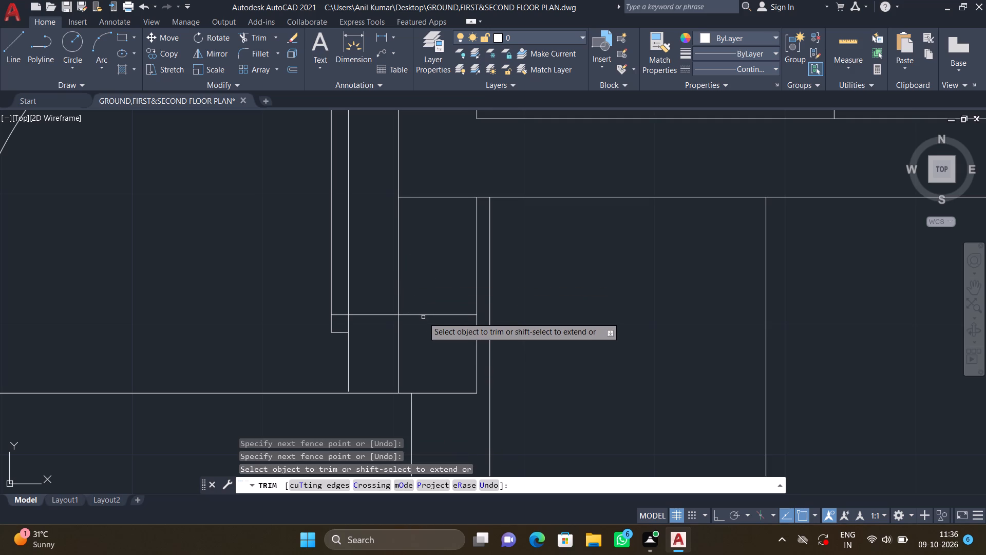
{"action": "left_click", "coordinate": [423, 317]}
{"action": "left_click_drag", "start_coordinate": [423, 316], "coordinate": [423, 306]}
{"action": "left_click", "coordinate": [419, 305]}
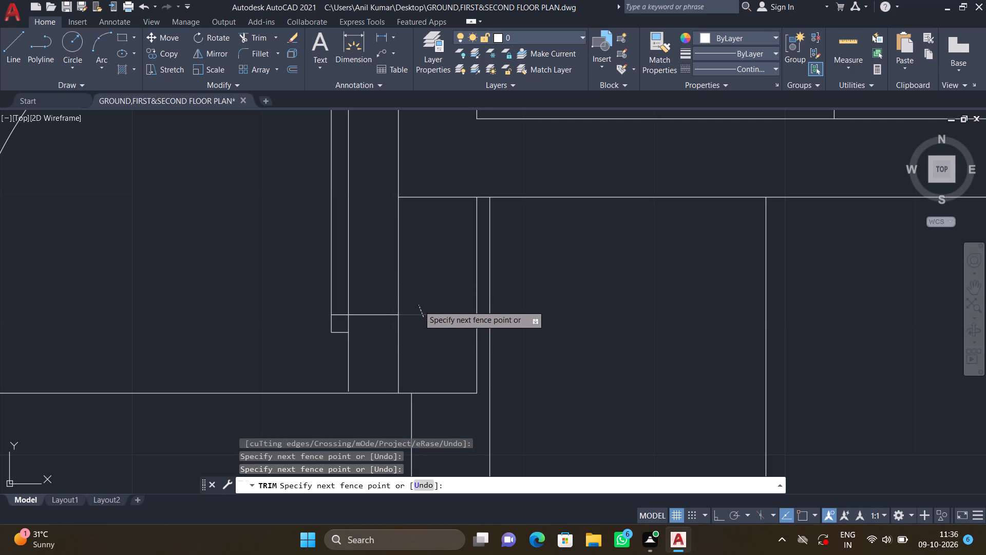
{"action": "left_click", "coordinate": [399, 360]}
{"action": "left_click", "coordinate": [447, 196]}
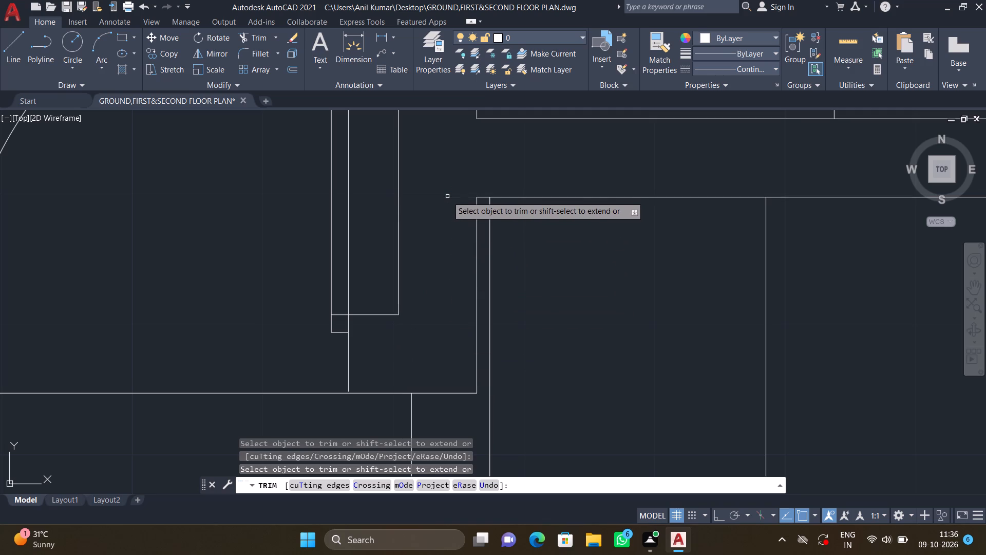
Trim the toilet-side wall line crossing the east door opening of the 9'10"*7'5" toilet.
{"action": "scroll", "coordinate": [509, 358], "scroll_direction": "down", "scroll_amount": 3}
{"action": "middle_click_drag", "start_coordinate": [525, 396], "coordinate": [439, 371]}
{"action": "scroll", "coordinate": [449, 377], "scroll_direction": "down", "scroll_amount": 2}
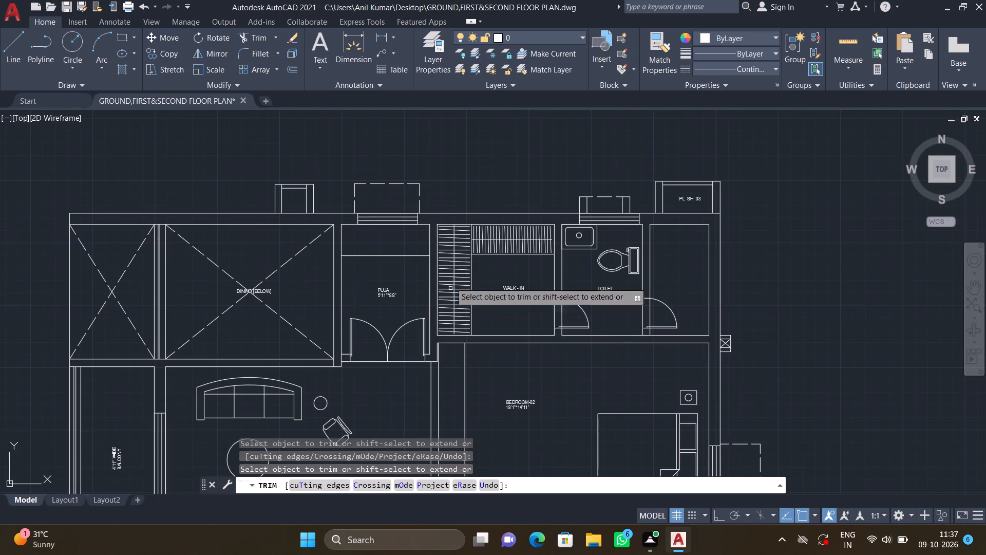
{"action": "middle_click_drag", "start_coordinate": [556, 308], "coordinate": [425, 271]}
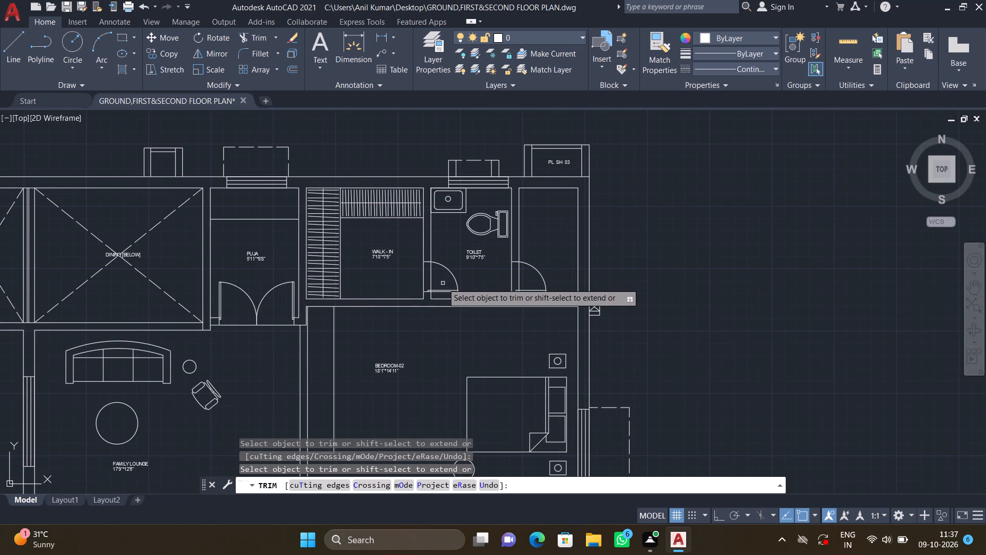
{"action": "scroll", "coordinate": [432, 273], "scroll_direction": "up", "scroll_amount": 2}
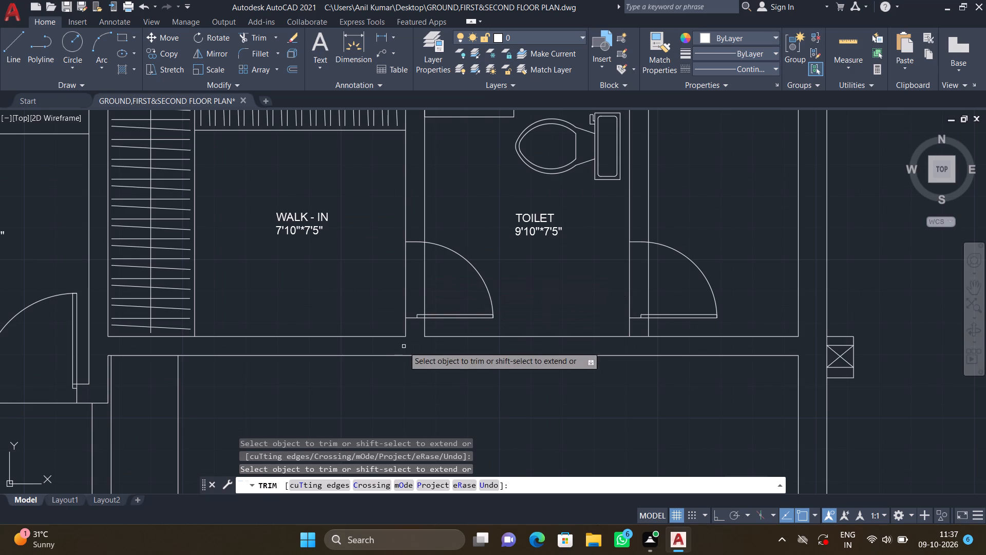
{"action": "middle_click_drag", "start_coordinate": [403, 340], "coordinate": [381, 425]}
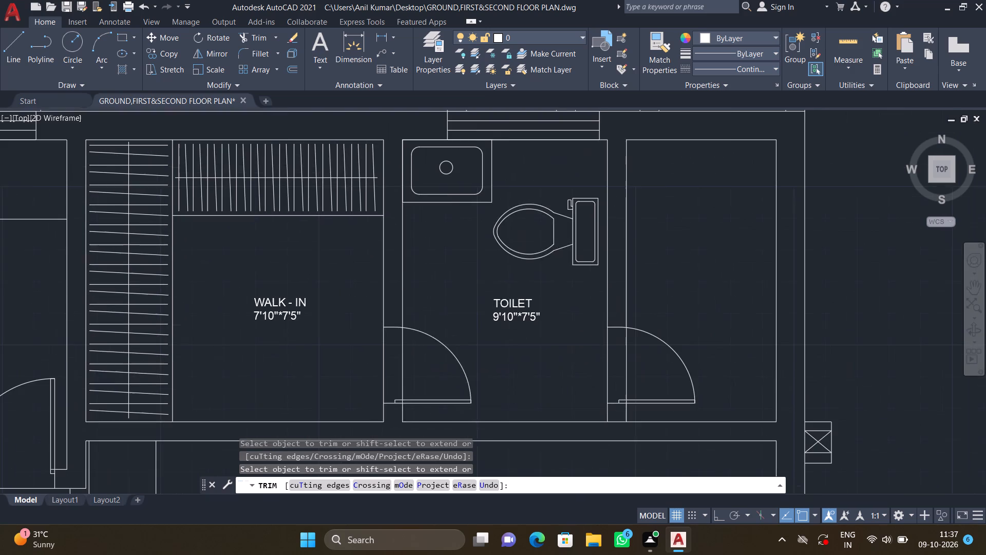
{"action": "scroll", "coordinate": [426, 293], "scroll_direction": "down", "scroll_amount": 2}
{"action": "middle_click_drag", "start_coordinate": [468, 306], "coordinate": [397, 261]}
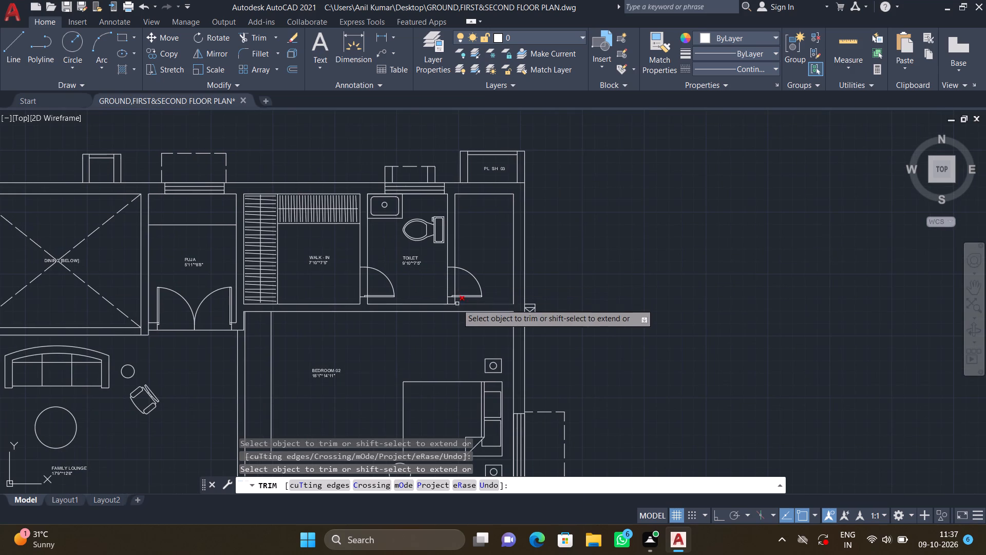
{"action": "scroll", "coordinate": [452, 285], "scroll_direction": "up", "scroll_amount": 2}
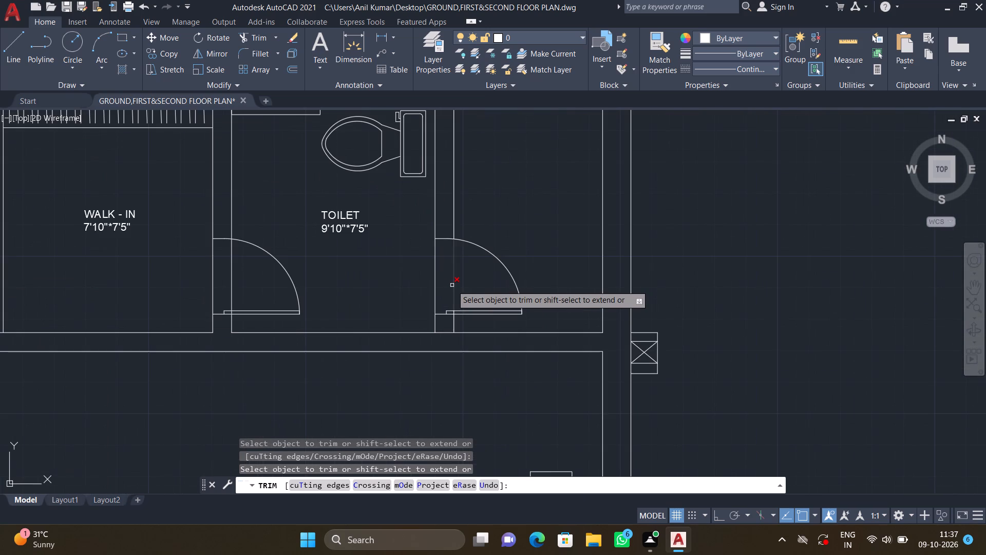
{"action": "scroll", "coordinate": [437, 281], "scroll_direction": "up", "scroll_amount": 2}
{"action": "left_click", "coordinate": [427, 268]}
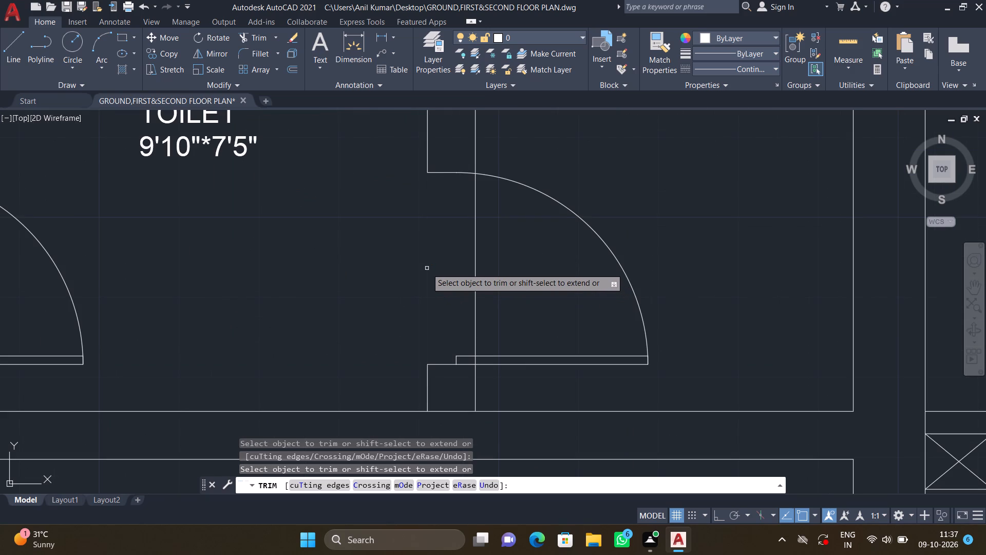
Trim the outer wall line just north and south of the small crossed shaft box outside BEDROOM-02's northeast corner.
{"action": "scroll", "coordinate": [427, 268], "scroll_direction": "down", "scroll_amount": 3}
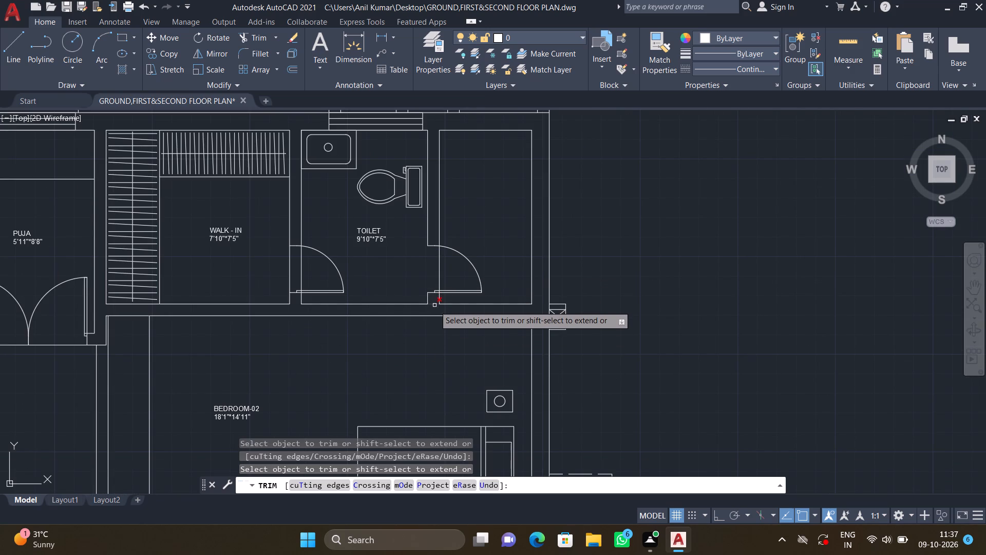
{"action": "scroll", "coordinate": [435, 324], "scroll_direction": "down", "scroll_amount": 3}
{"action": "middle_click_drag", "start_coordinate": [442, 338], "coordinate": [397, 302]}
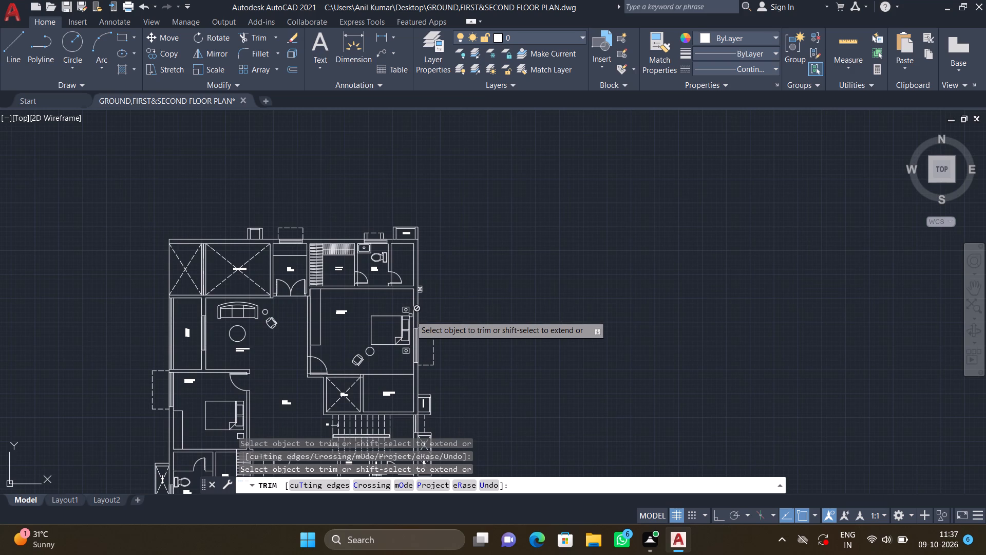
{"action": "scroll", "coordinate": [425, 297], "scroll_direction": "up", "scroll_amount": 2}
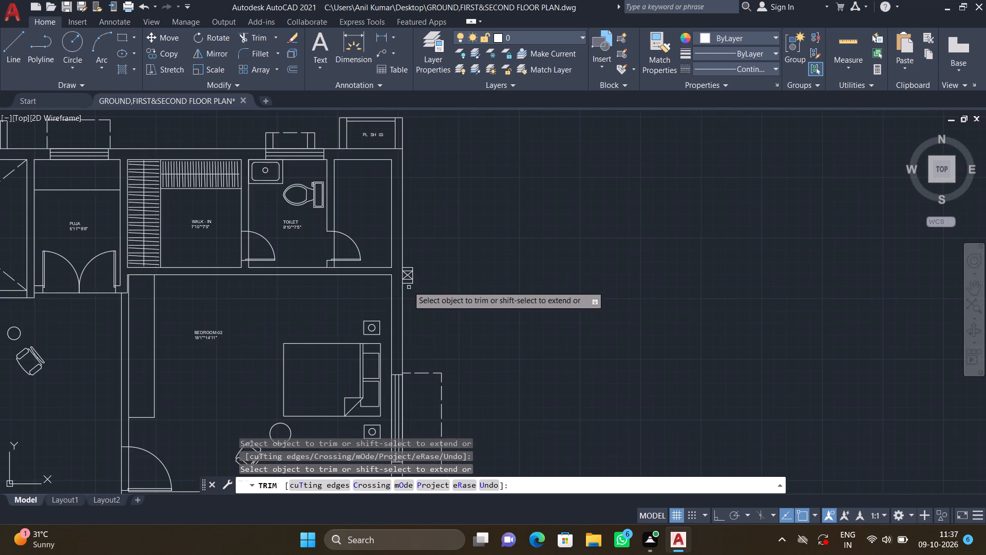
{"action": "scroll", "coordinate": [403, 272], "scroll_direction": "up", "scroll_amount": 5}
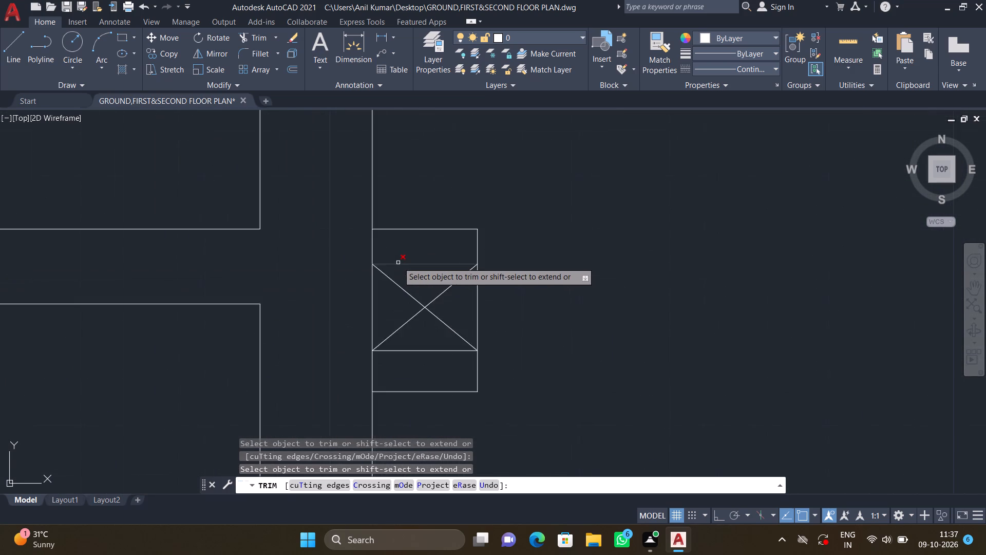
{"action": "scroll", "coordinate": [398, 262], "scroll_direction": "up", "scroll_amount": 1}
{"action": "left_click", "coordinate": [355, 234]}
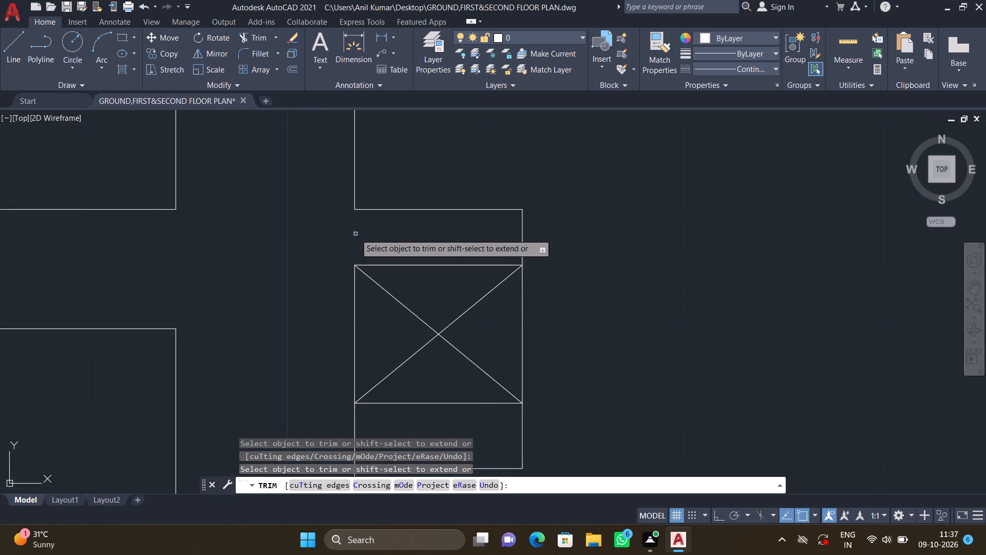
{"action": "scroll", "coordinate": [300, 324], "scroll_direction": "down", "scroll_amount": 3}
{"action": "middle_click_drag", "start_coordinate": [300, 368], "coordinate": [320, 293]}
{"action": "scroll", "coordinate": [337, 295], "scroll_direction": "up", "scroll_amount": 2}
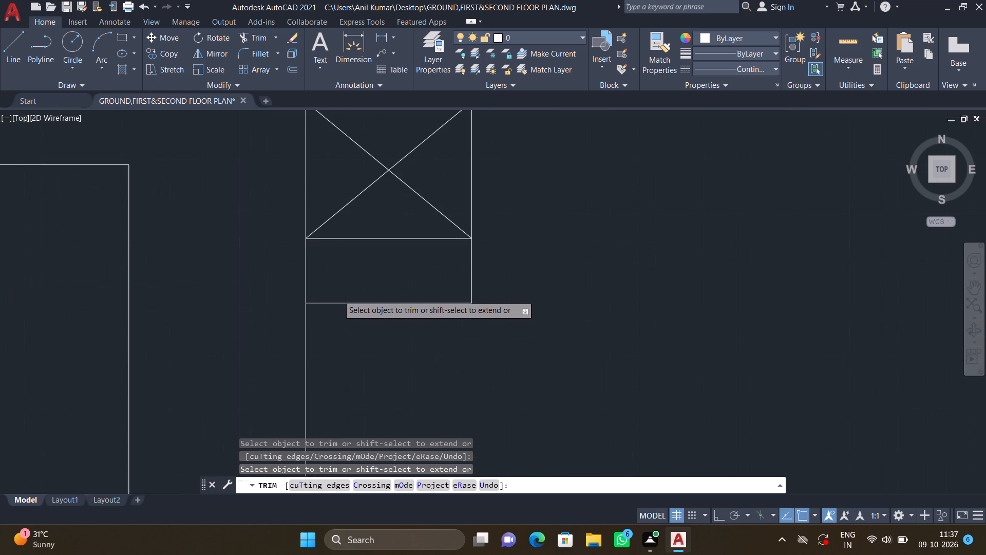
{"action": "scroll", "coordinate": [338, 295], "scroll_direction": "up", "scroll_amount": 1}
{"action": "left_click", "coordinate": [306, 265]}
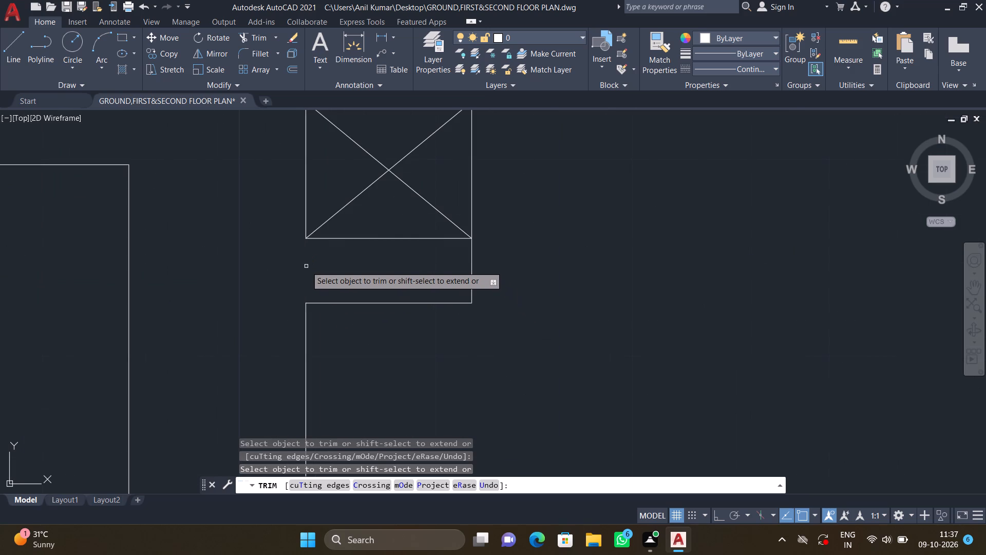
Trim the two short wall-line stubs at the LIFT's northeast corner, beside the hobby space.
{"action": "scroll", "coordinate": [309, 271], "scroll_direction": "down", "scroll_amount": 3}
{"action": "middle_click_drag", "start_coordinate": [330, 334], "coordinate": [383, 239]}
{"action": "scroll", "coordinate": [383, 239], "scroll_direction": "down", "scroll_amount": 3}
{"action": "middle_click_drag", "start_coordinate": [370, 300], "coordinate": [392, 221]}
{"action": "scroll", "coordinate": [399, 240], "scroll_direction": "down", "scroll_amount": 1}
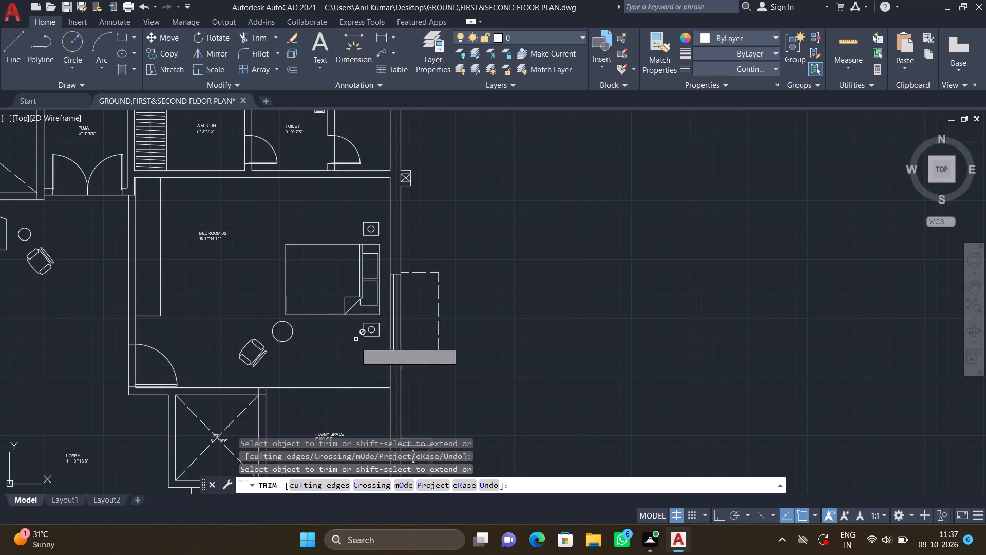
{"action": "middle_click_drag", "start_coordinate": [343, 369], "coordinate": [411, 248]}
{"action": "scroll", "coordinate": [336, 274], "scroll_direction": "up", "scroll_amount": 2}
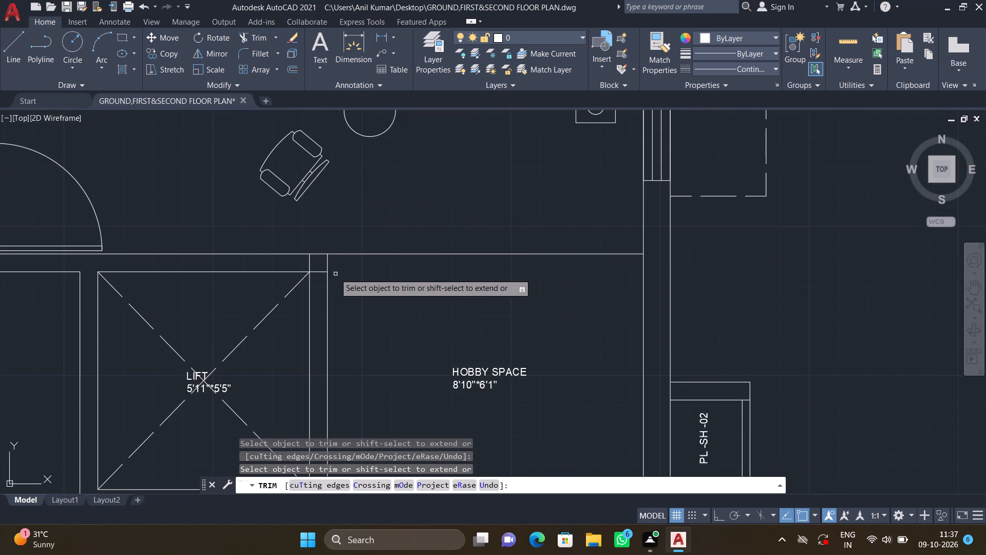
{"action": "scroll", "coordinate": [301, 259], "scroll_direction": "up", "scroll_amount": 1}
{"action": "left_click", "coordinate": [314, 263]}
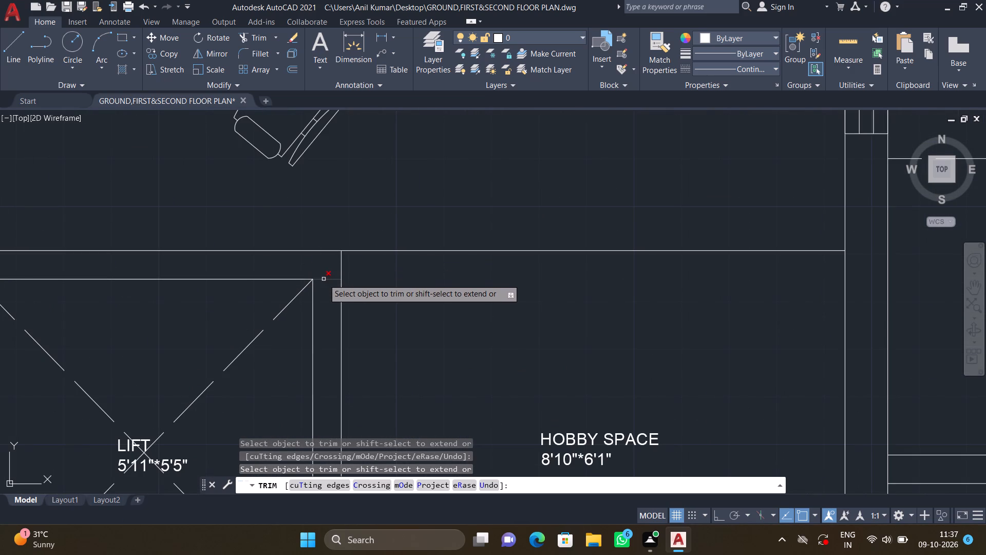
{"action": "left_click", "coordinate": [324, 279]}
Trim the outer wall line where it crosses the walls just north and south of the PL-SH-02 shaft.
{"action": "scroll", "coordinate": [383, 312], "scroll_direction": "down", "scroll_amount": 3}
{"action": "middle_click_drag", "start_coordinate": [410, 375], "coordinate": [410, 283]}
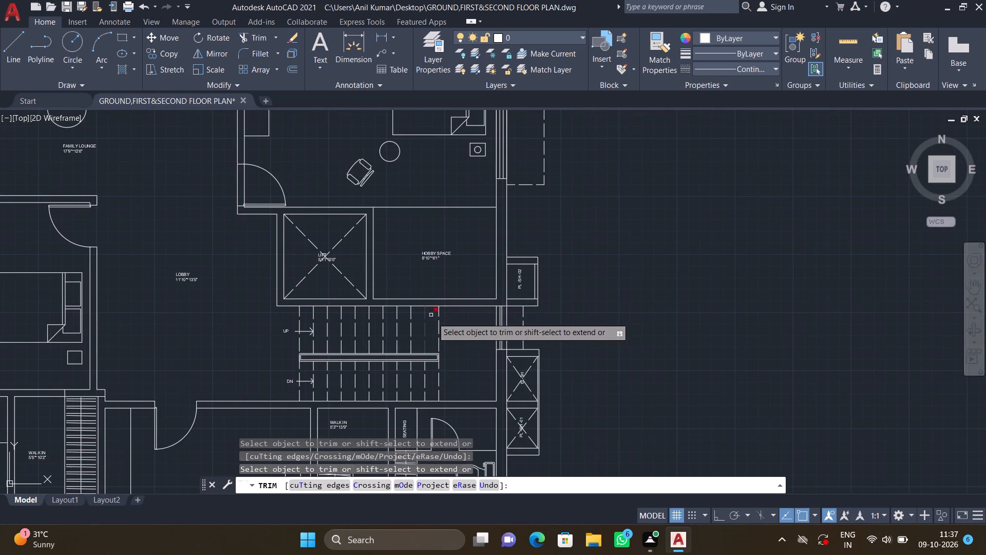
{"action": "middle_click_drag", "start_coordinate": [436, 325], "coordinate": [414, 293]}
{"action": "scroll", "coordinate": [497, 221], "scroll_direction": "up", "scroll_amount": 1}
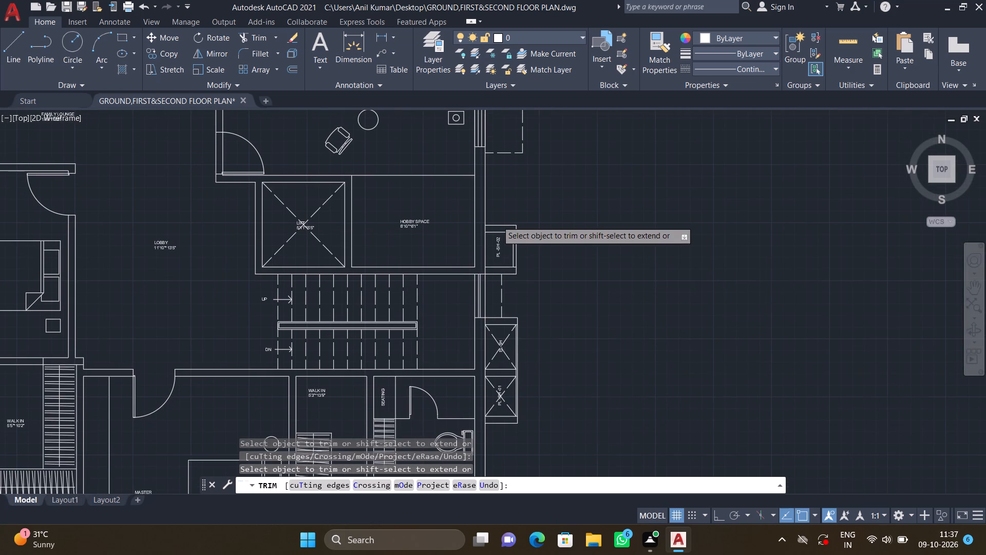
{"action": "scroll", "coordinate": [497, 221], "scroll_direction": "up", "scroll_amount": 3}
{"action": "left_click", "coordinate": [456, 234]}
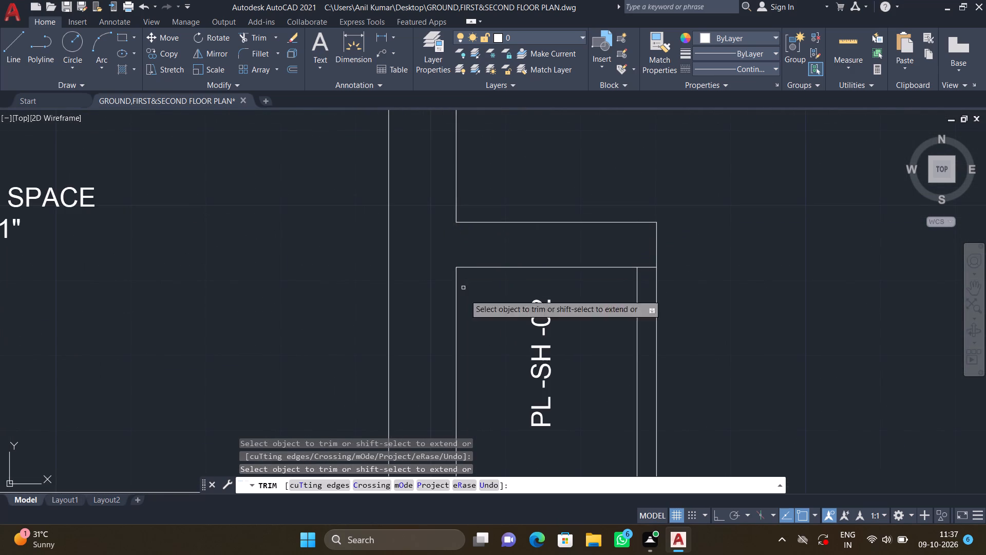
{"action": "scroll", "coordinate": [476, 342], "scroll_direction": "down", "scroll_amount": 2}
{"action": "middle_click_drag", "start_coordinate": [463, 357], "coordinate": [452, 254]}
{"action": "scroll", "coordinate": [460, 309], "scroll_direction": "up", "scroll_amount": 1}
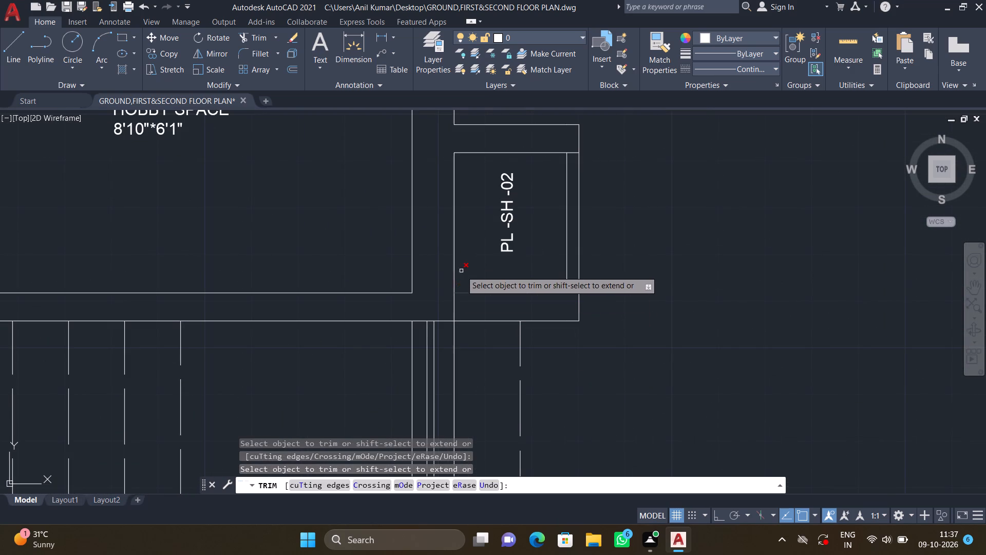
{"action": "left_click", "coordinate": [454, 304]}
Trim the outer wall line just north of the EL-SH shaft and between the EL-SH and PL-SH-01 shafts.
{"action": "scroll", "coordinate": [436, 321], "scroll_direction": "down", "scroll_amount": 2}
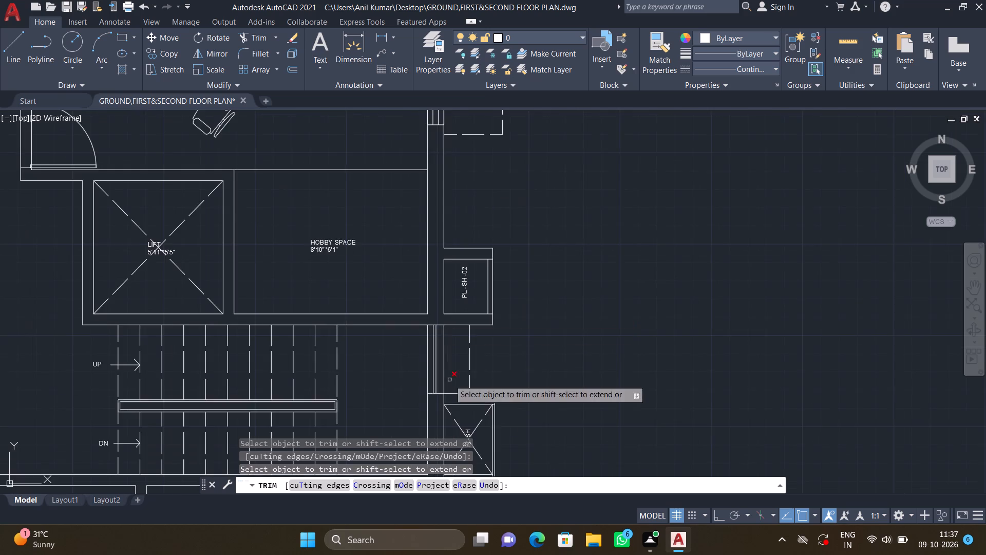
{"action": "middle_click_drag", "start_coordinate": [443, 360], "coordinate": [432, 287]}
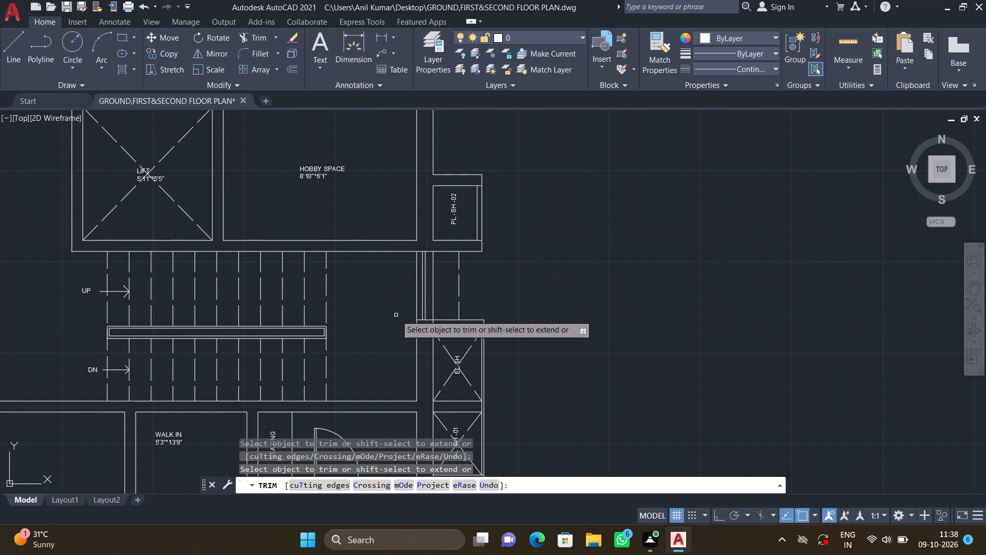
{"action": "middle_click_drag", "start_coordinate": [413, 298], "coordinate": [440, 277]}
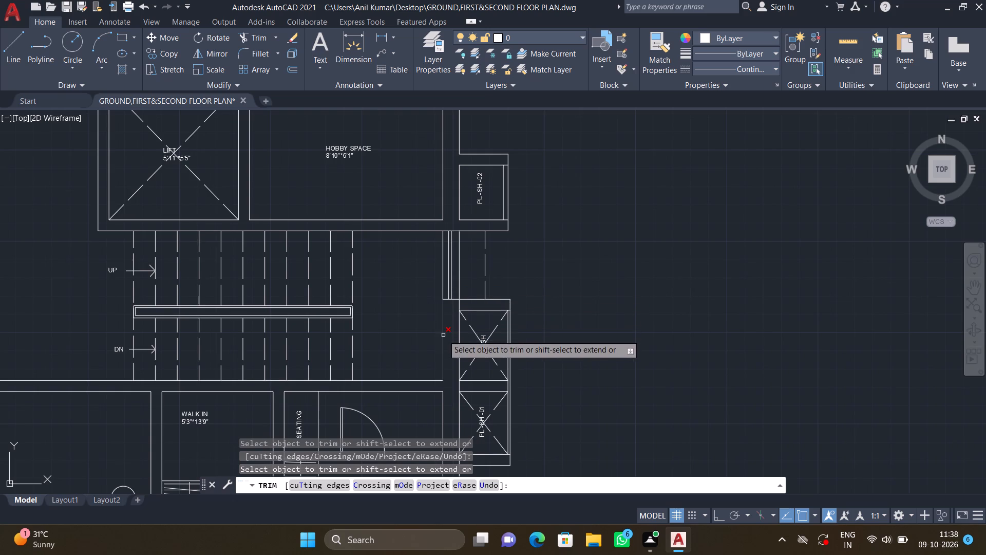
{"action": "middle_click_drag", "start_coordinate": [443, 333], "coordinate": [466, 270]}
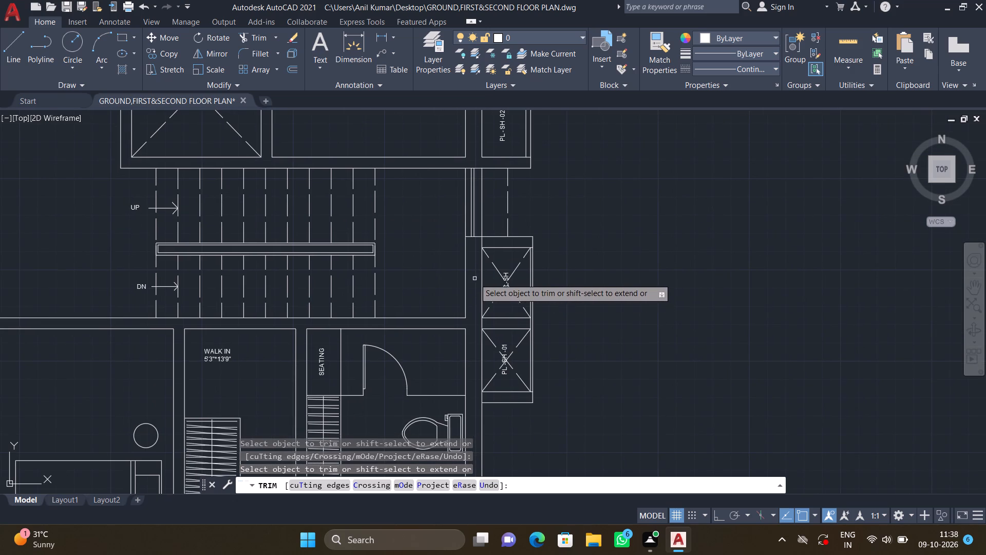
{"action": "scroll", "coordinate": [481, 254], "scroll_direction": "up", "scroll_amount": 2}
{"action": "left_click", "coordinate": [478, 225]}
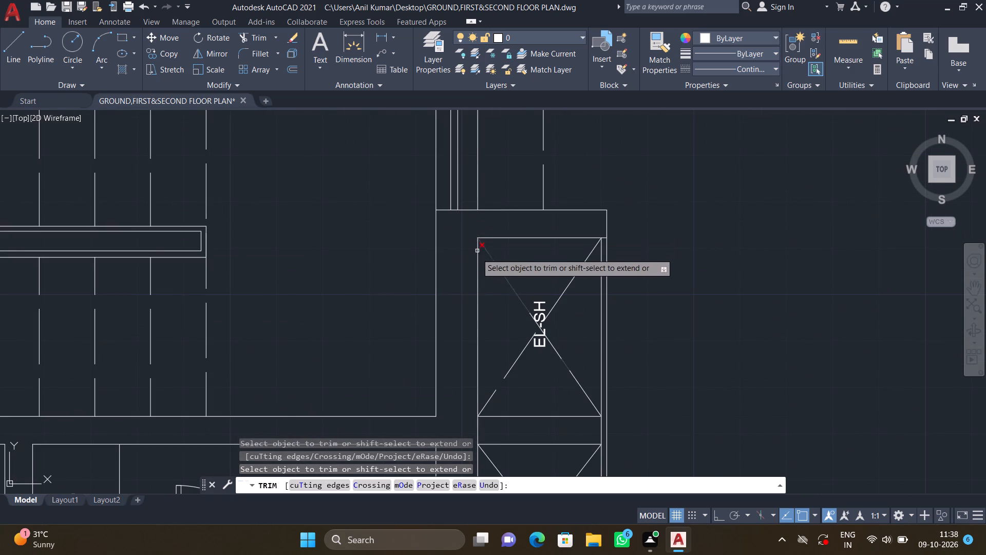
{"action": "scroll", "coordinate": [463, 298], "scroll_direction": "down", "scroll_amount": 2}
{"action": "middle_click_drag", "start_coordinate": [453, 353], "coordinate": [454, 307]}
{"action": "scroll", "coordinate": [468, 314], "scroll_direction": "up", "scroll_amount": 3}
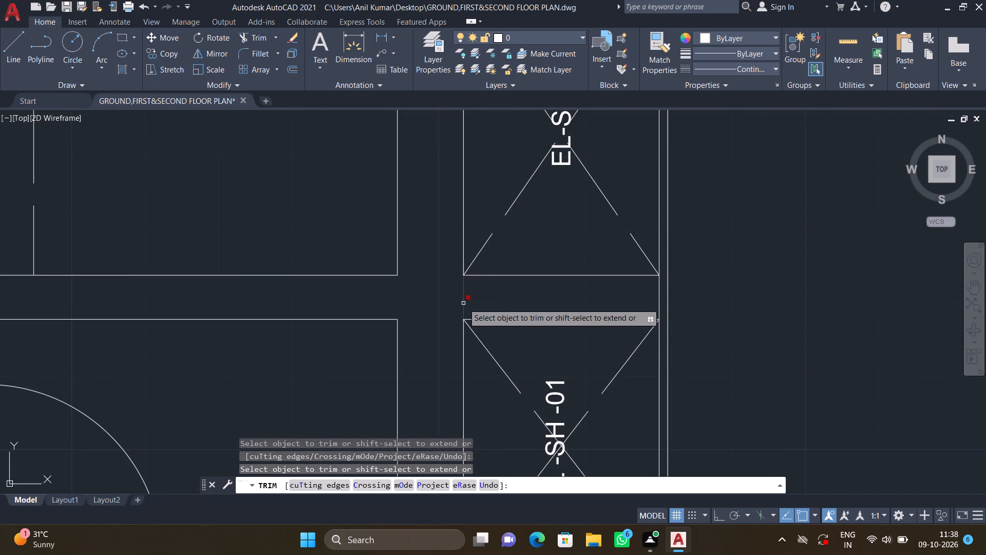
{"action": "left_click", "coordinate": [463, 302]}
Trim the tiny horizontal line stub overshooting the northwest corner of the EL-SH shaft.
{"action": "scroll", "coordinate": [517, 203], "scroll_direction": "down", "scroll_amount": 3}
{"action": "middle_click_drag", "start_coordinate": [515, 215], "coordinate": [508, 287]}
{"action": "scroll", "coordinate": [497, 224], "scroll_direction": "up", "scroll_amount": 2}
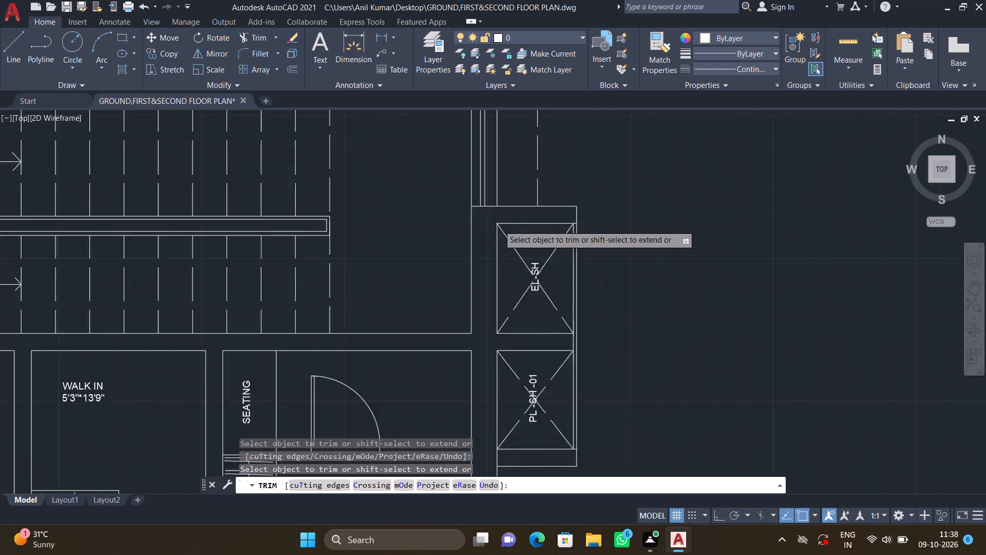
{"action": "scroll", "coordinate": [499, 226], "scroll_direction": "up", "scroll_amount": 6}
{"action": "scroll", "coordinate": [380, 175], "scroll_direction": "up", "scroll_amount": 1}
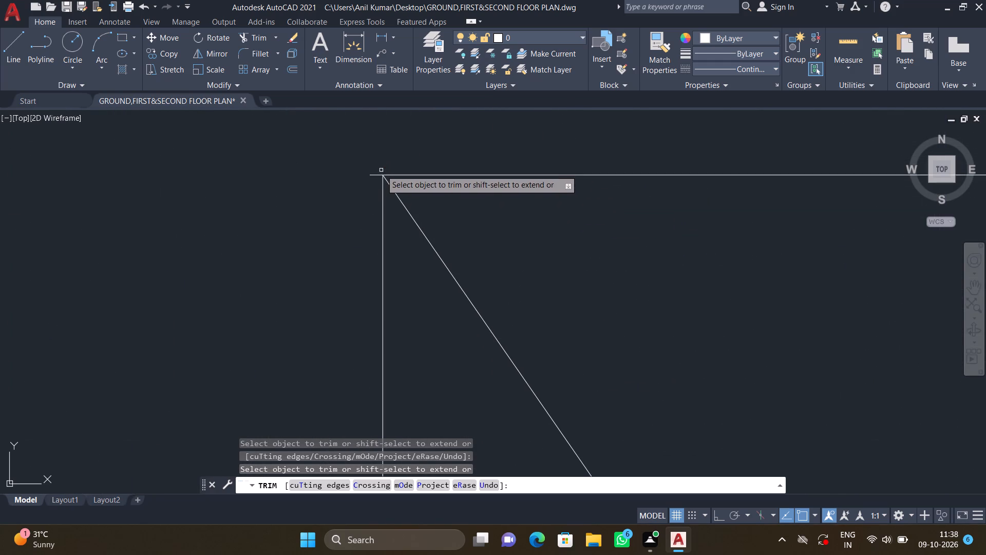
{"action": "left_click", "coordinate": [376, 175]}
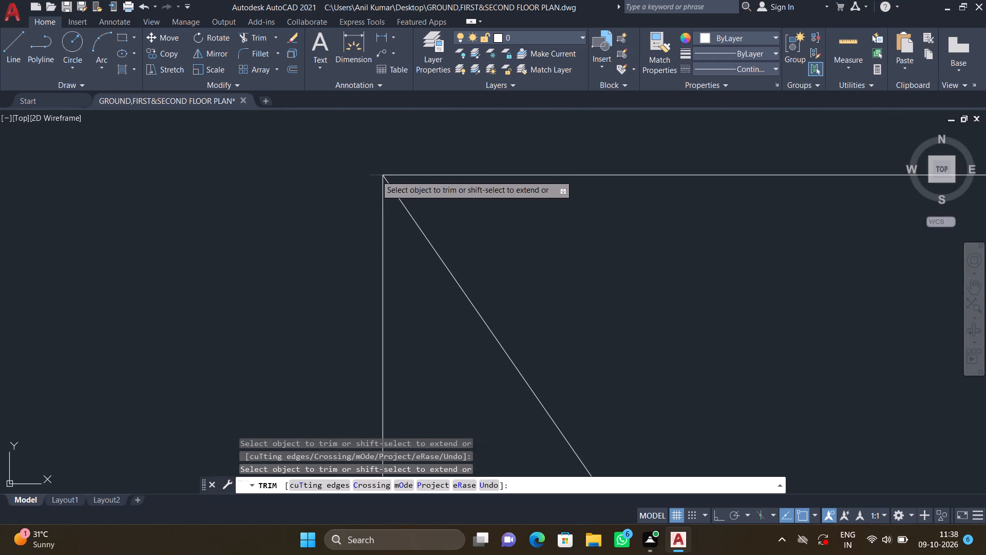
Trim the outer wall line where it crosses the wall just south of the PL-SH-01 shaft.
{"action": "scroll", "coordinate": [449, 248], "scroll_direction": "down", "scroll_amount": 4}
{"action": "middle_click_drag", "start_coordinate": [497, 328], "coordinate": [500, 223]}
{"action": "scroll", "coordinate": [501, 201], "scroll_direction": "down", "scroll_amount": 3}
{"action": "middle_click_drag", "start_coordinate": [495, 409], "coordinate": [477, 300]}
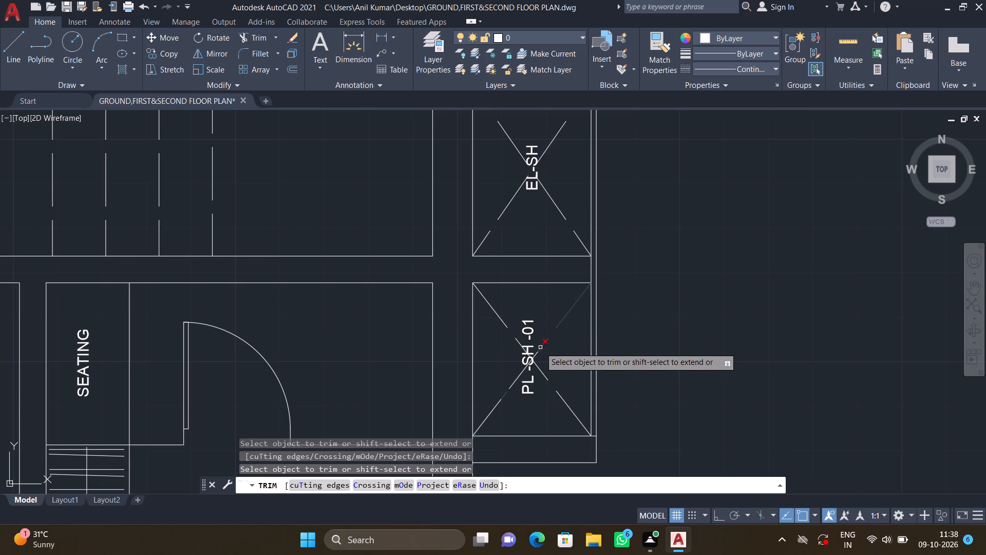
{"action": "middle_click_drag", "start_coordinate": [529, 343], "coordinate": [524, 235]}
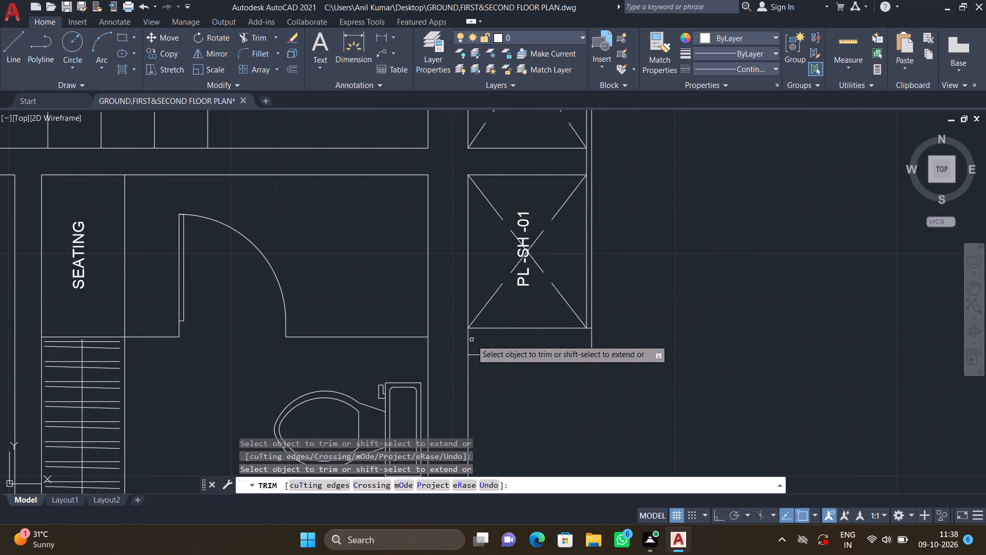
{"action": "left_click", "coordinate": [468, 339]}
Trim the outermost north and south lines of the MASTER TOILET window projection where they cross the east wall thickness.
{"action": "scroll", "coordinate": [506, 382], "scroll_direction": "down", "scroll_amount": 3}
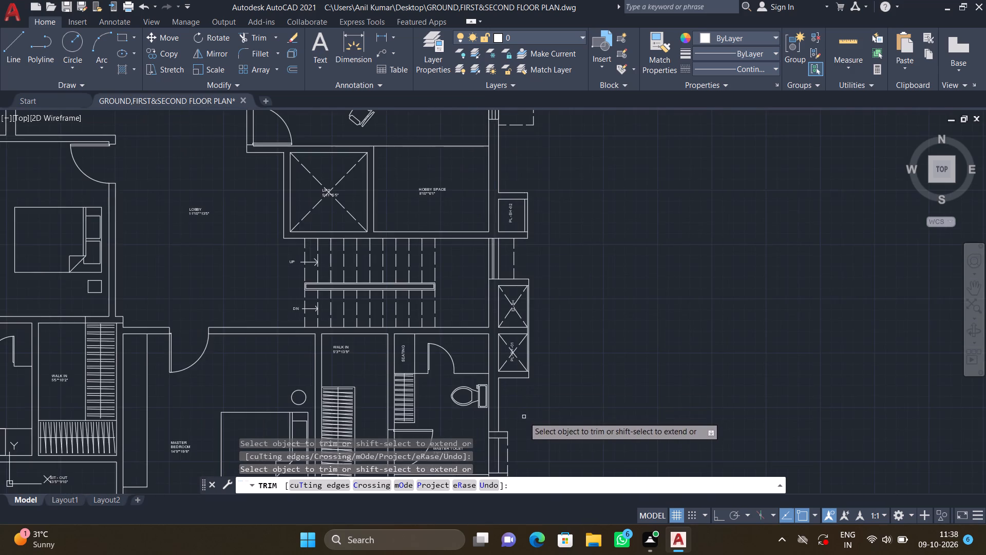
{"action": "middle_click_drag", "start_coordinate": [518, 402], "coordinate": [493, 286]}
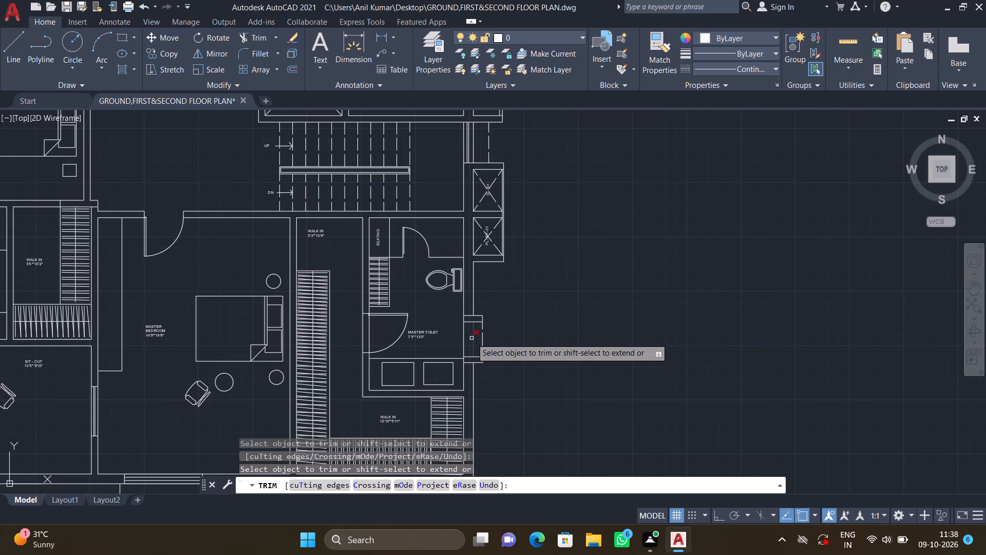
{"action": "scroll", "coordinate": [468, 323], "scroll_direction": "up", "scroll_amount": 3}
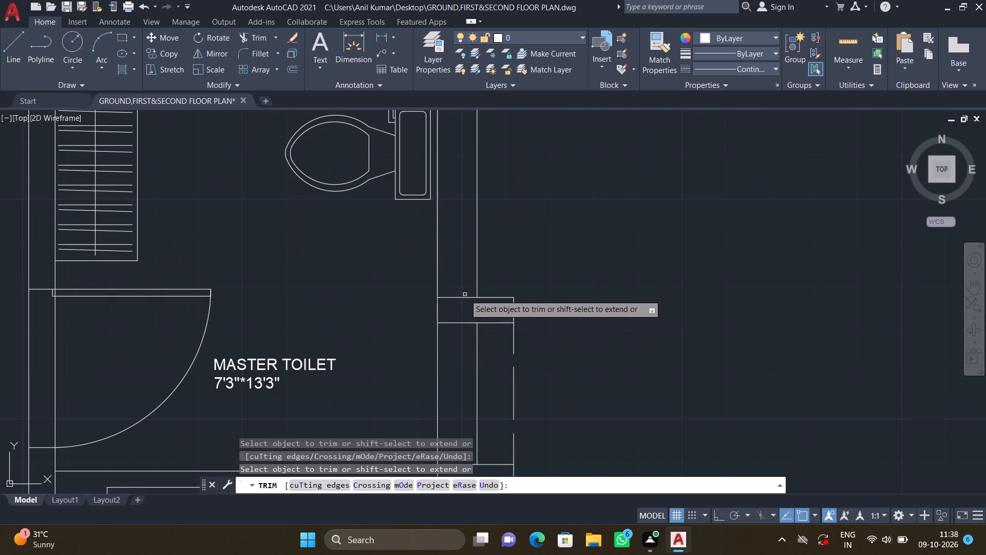
{"action": "left_click", "coordinate": [464, 298]}
{"action": "scroll", "coordinate": [476, 357], "scroll_direction": "down", "scroll_amount": 3}
{"action": "middle_click_drag", "start_coordinate": [480, 383], "coordinate": [475, 321]}
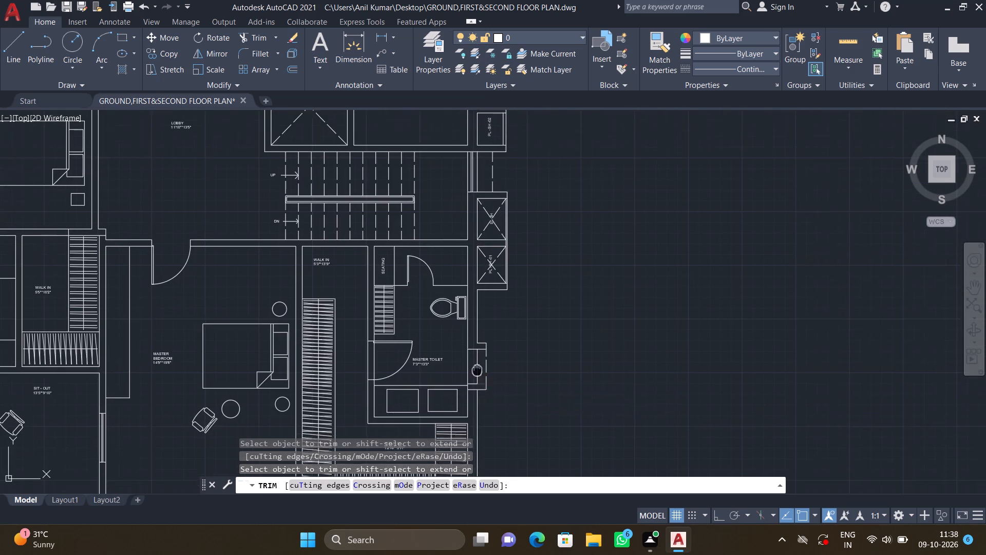
{"action": "middle_click_drag", "start_coordinate": [475, 321], "coordinate": [474, 317]}
{"action": "scroll", "coordinate": [468, 337], "scroll_direction": "up", "scroll_amount": 3}
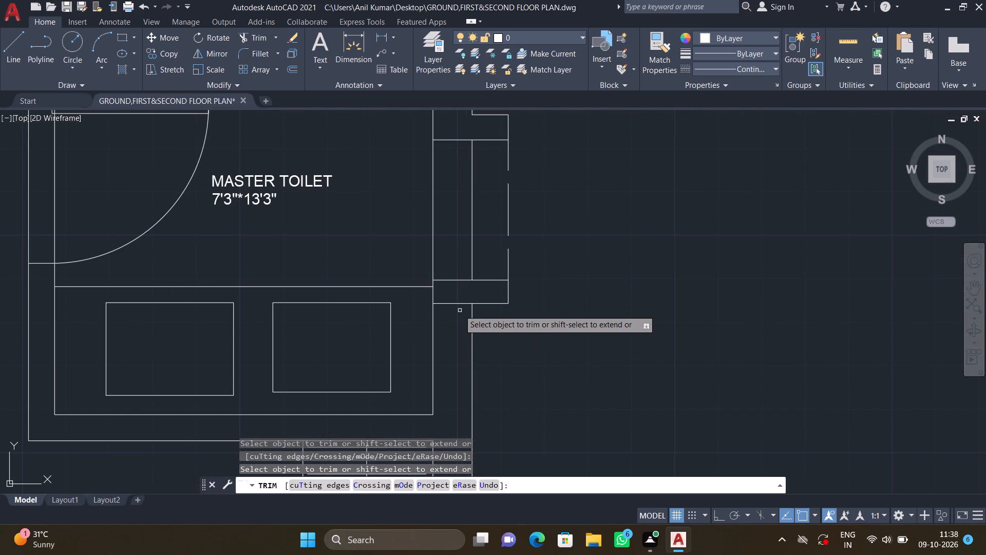
{"action": "left_click", "coordinate": [459, 304]}
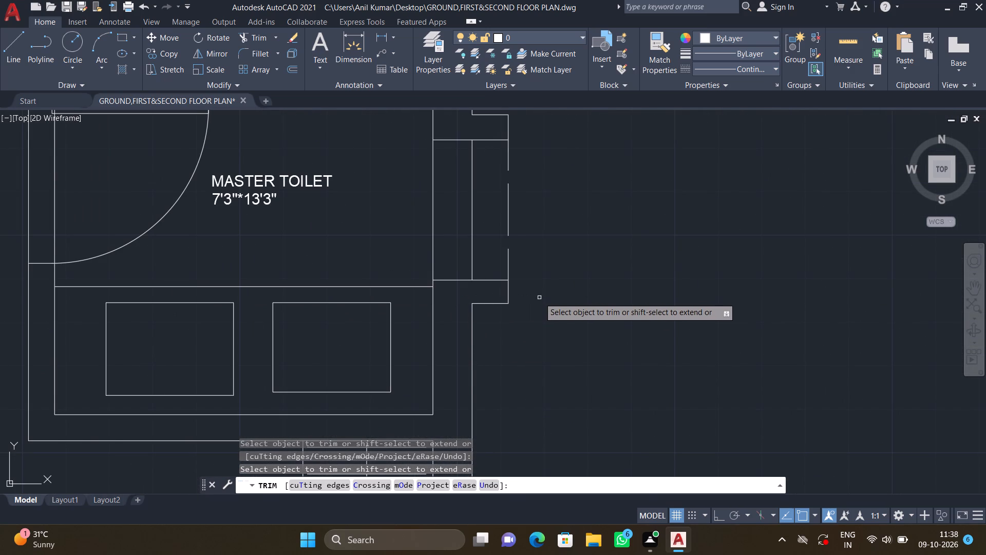
Trim the walk-in-side wall line crossing the MASTER TOILET door opening and finish the Trim command.
{"action": "scroll", "coordinate": [539, 298], "scroll_direction": "down", "scroll_amount": 1}
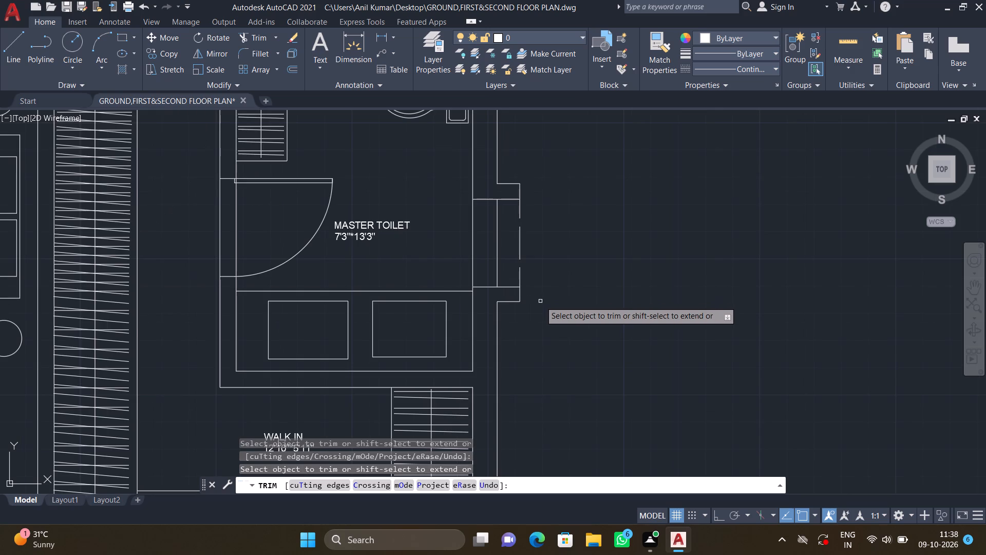
{"action": "scroll", "coordinate": [540, 301], "scroll_direction": "down", "scroll_amount": 1}
{"action": "middle_click_drag", "start_coordinate": [513, 398], "coordinate": [521, 340]}
{"action": "scroll", "coordinate": [521, 340], "scroll_direction": "down", "scroll_amount": 1}
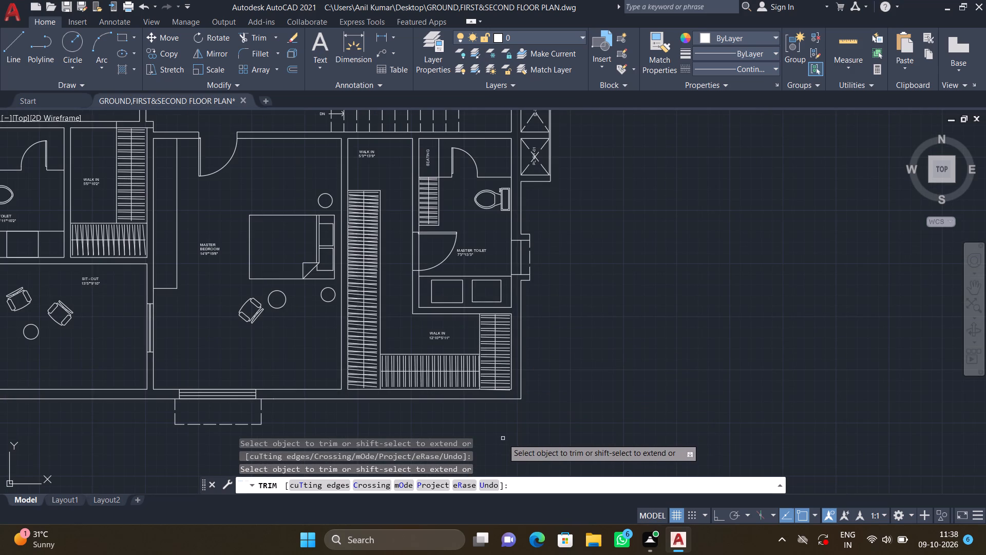
{"action": "middle_click_drag", "start_coordinate": [507, 432], "coordinate": [579, 424]}
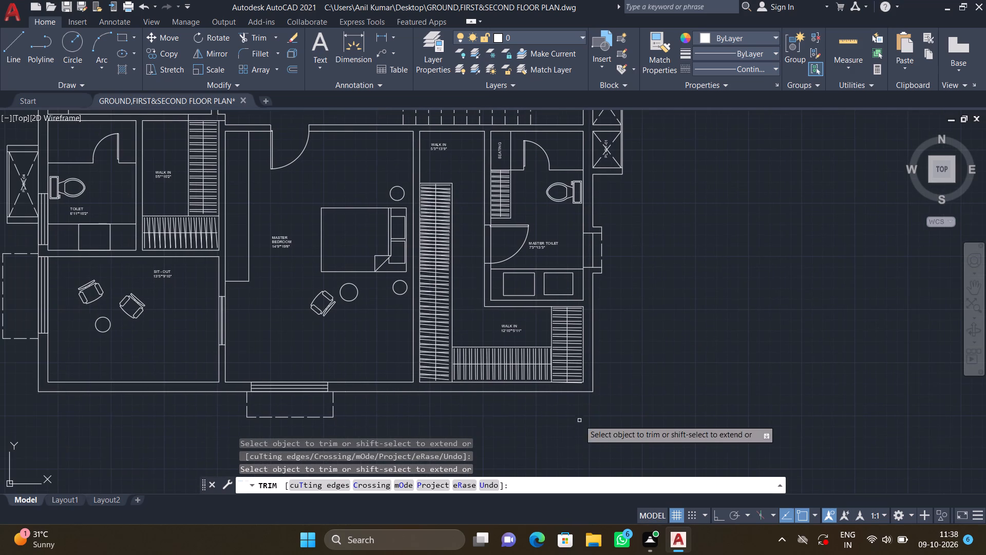
{"action": "middle_click_drag", "start_coordinate": [504, 396], "coordinate": [545, 432]}
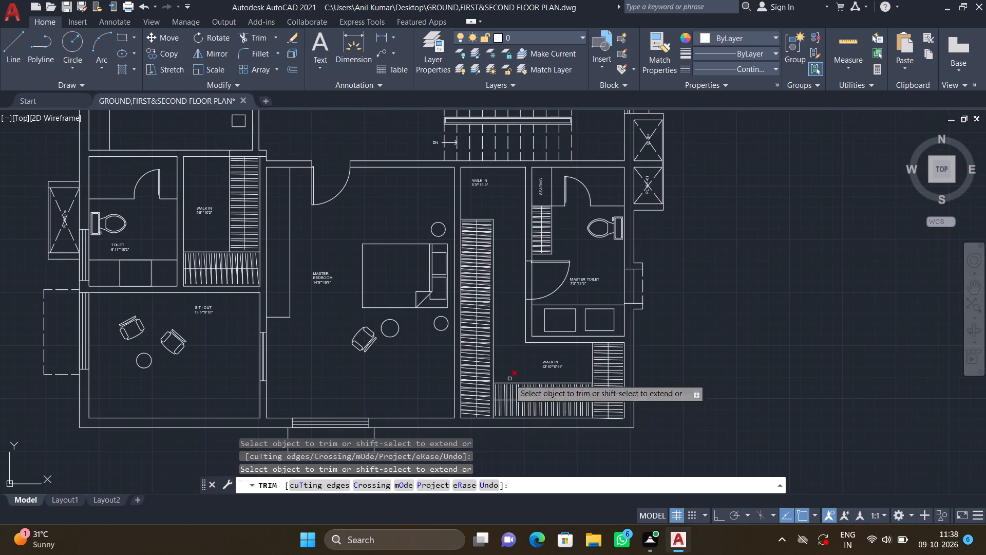
{"action": "scroll", "coordinate": [530, 271], "scroll_direction": "up", "scroll_amount": 2}
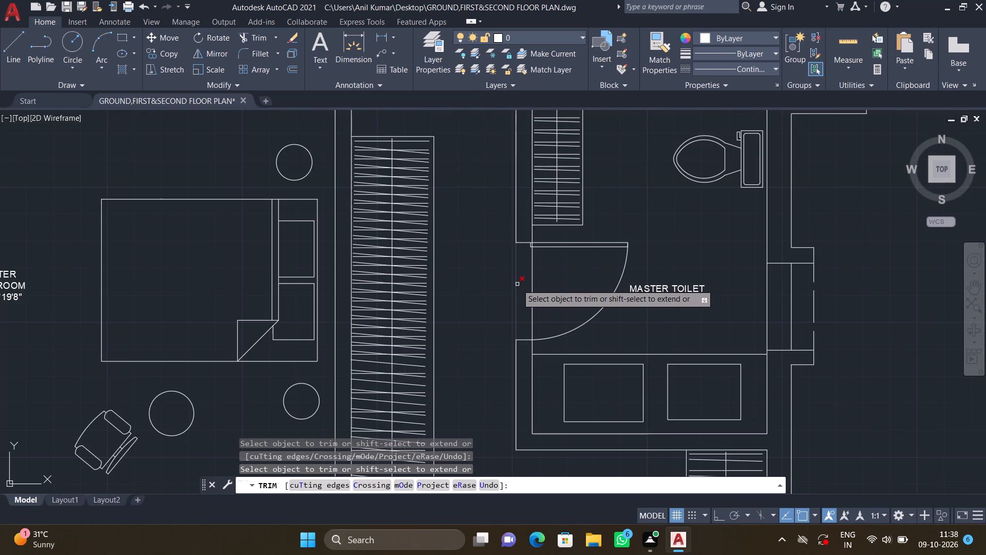
{"action": "left_click", "coordinate": [517, 284]}
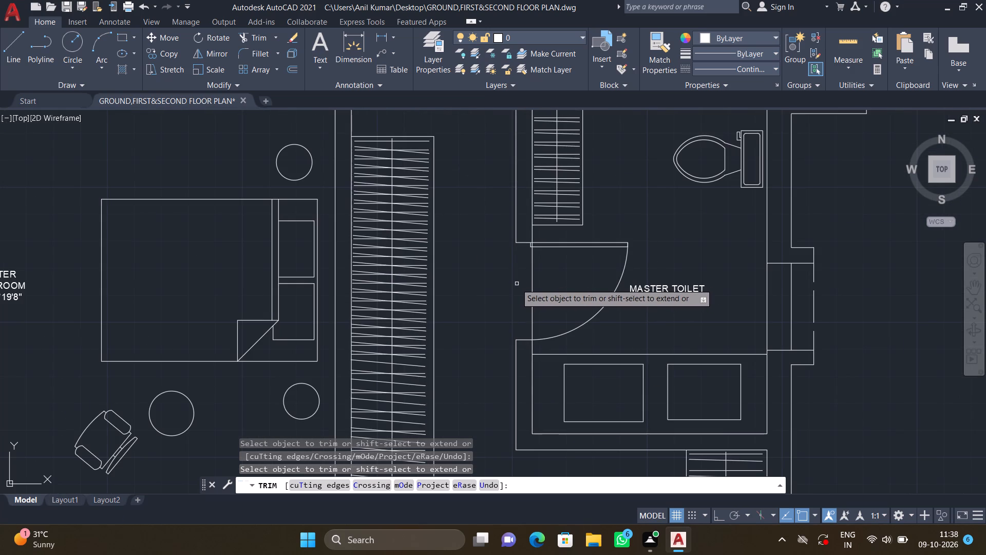
{"action": "scroll", "coordinate": [492, 292], "scroll_direction": "down", "scroll_amount": 2}
{"action": "middle_click_drag", "start_coordinate": [458, 335], "coordinate": [514, 339]}
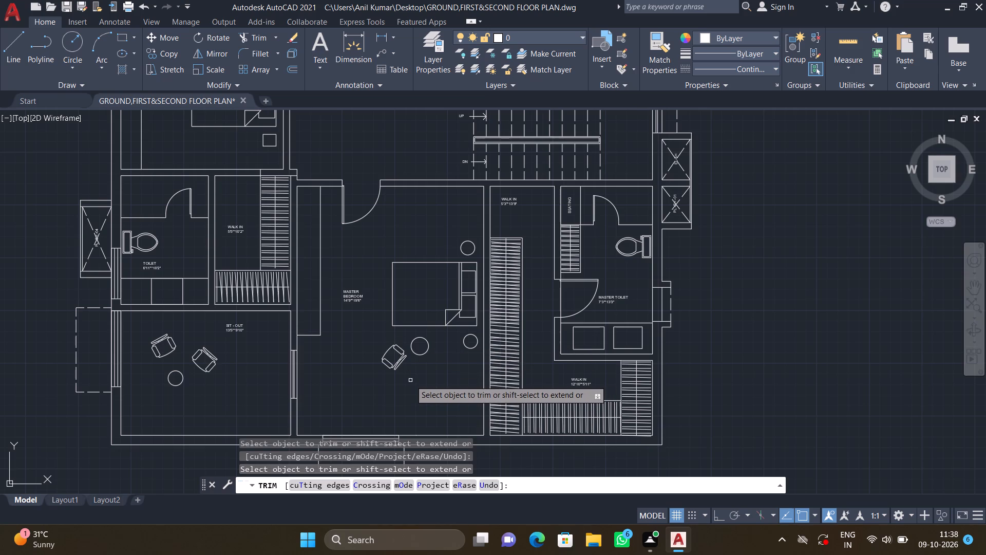
{"action": "key", "text": "Return"}
Examine the whole trimmed floor plan, then the northern rooms around PUJA, WALK-IN, TOILET and BEDROOM-02.
{"action": "scroll", "coordinate": [404, 389], "scroll_direction": "down", "scroll_amount": 2}
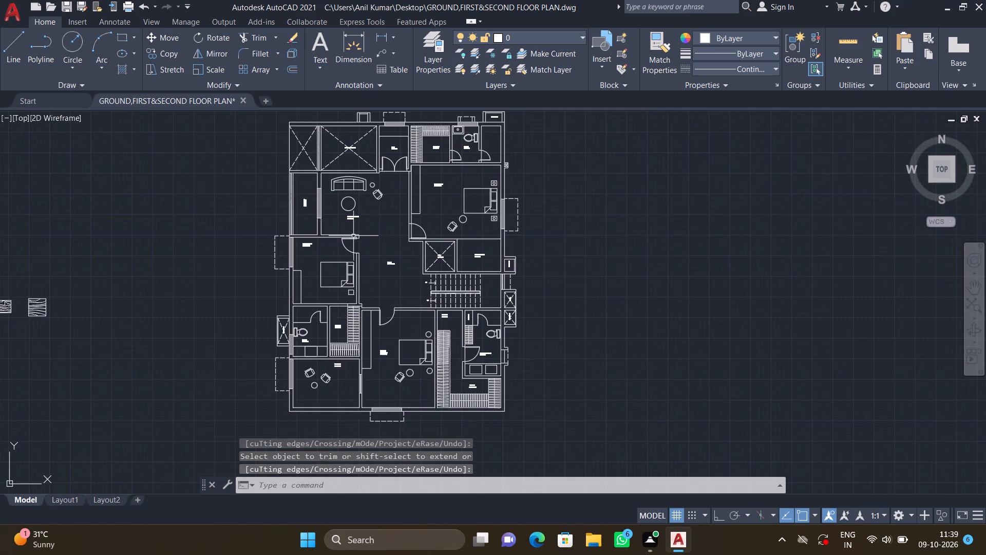
{"action": "middle_click_drag", "start_coordinate": [346, 261], "coordinate": [321, 416]}
{"action": "middle_click_drag", "start_coordinate": [281, 308], "coordinate": [324, 299]}
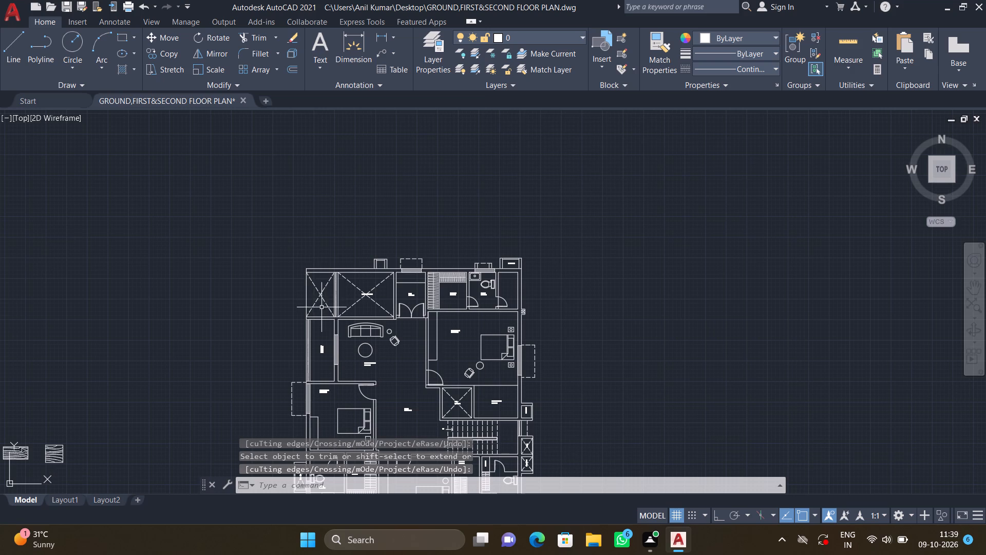
{"action": "middle_click_drag", "start_coordinate": [316, 372], "coordinate": [337, 347]}
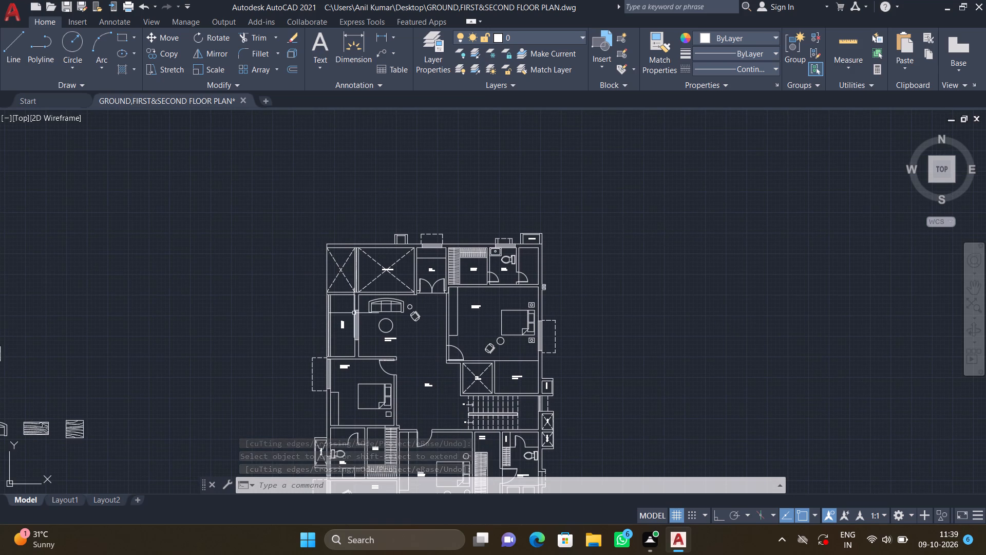
{"action": "scroll", "coordinate": [349, 309], "scroll_direction": "up", "scroll_amount": 2}
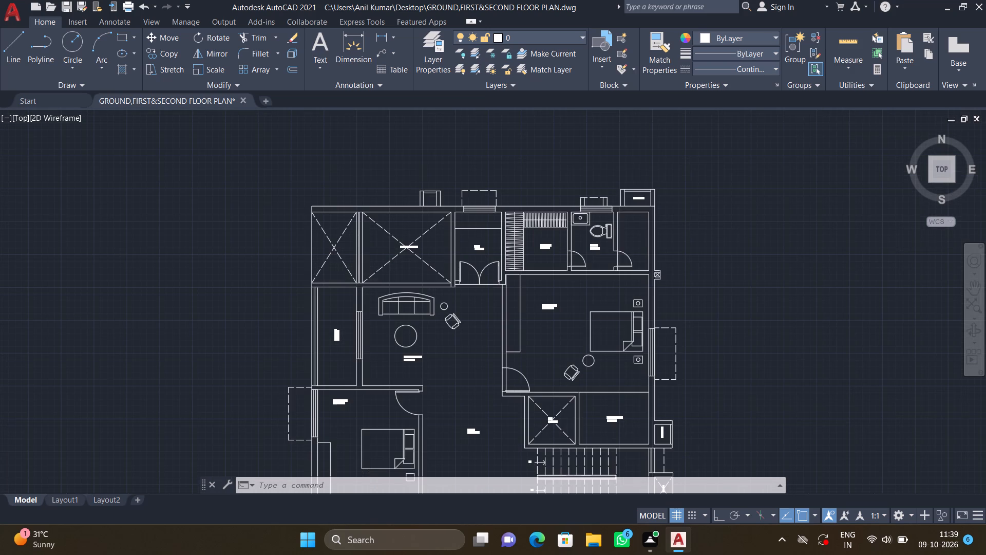
{"action": "middle_click_drag", "start_coordinate": [400, 221], "coordinate": [334, 248]}
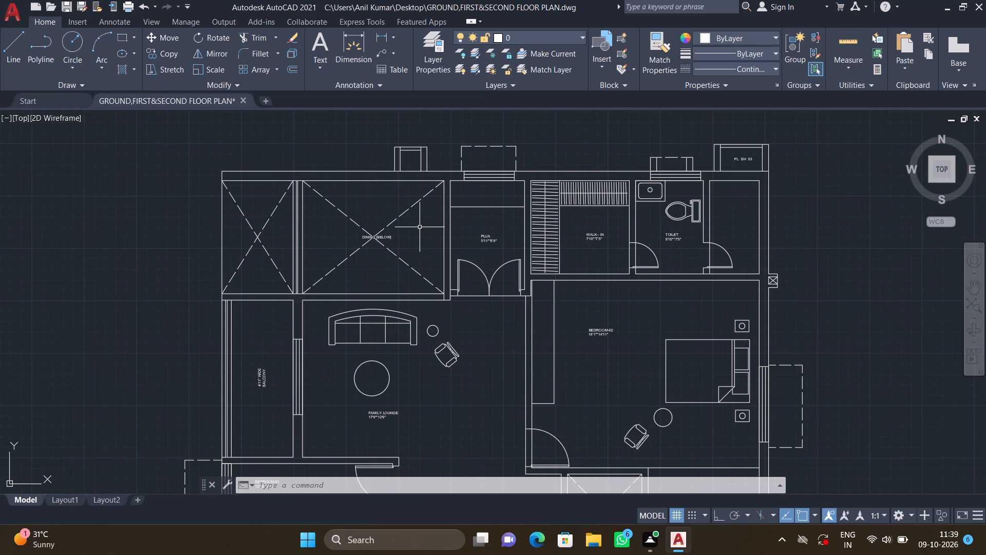
{"action": "middle_click_drag", "start_coordinate": [454, 228], "coordinate": [372, 246]}
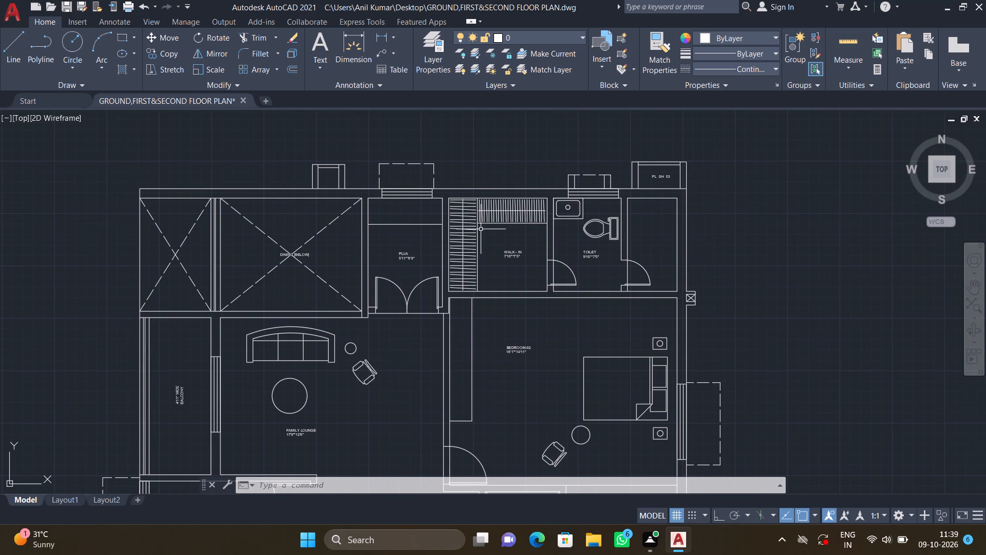
{"action": "scroll", "coordinate": [491, 287], "scroll_direction": "up", "scroll_amount": 2}
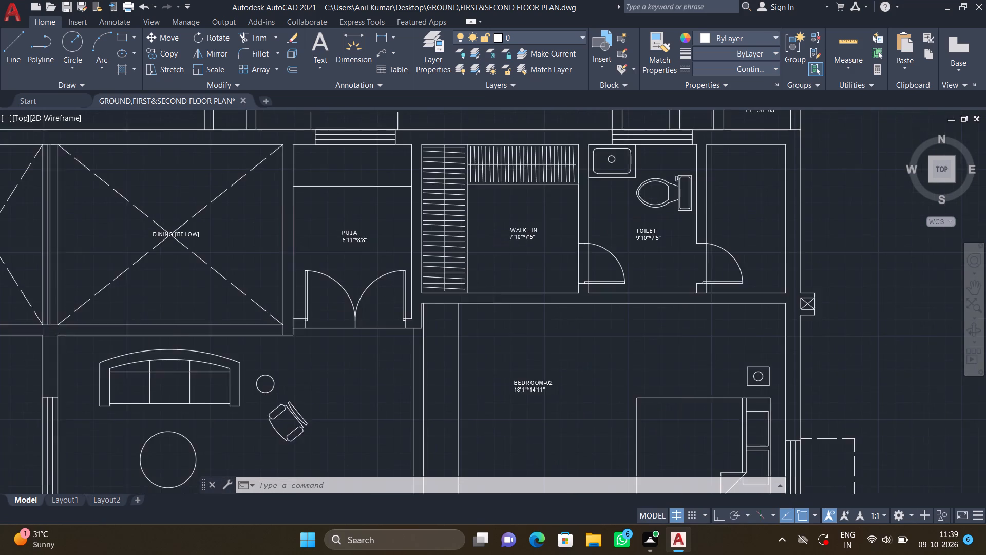
With Ortho on, draw a vertical line across the wall between WALK-IN and BEDROOM-02, just east of the west wardrobe.
{"action": "key", "text": "l"}
{"action": "key", "text": "Return"}
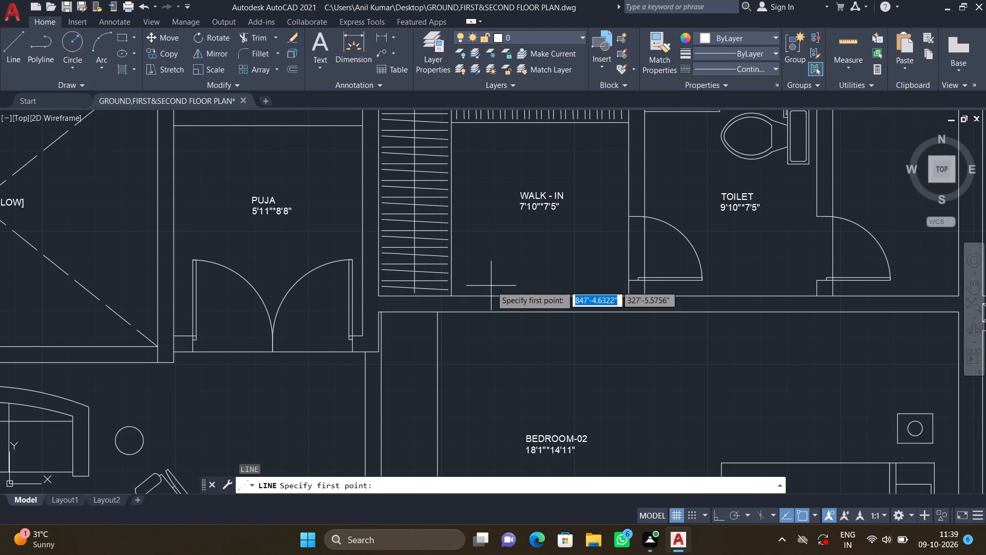
{"action": "key", "text": "F8"}
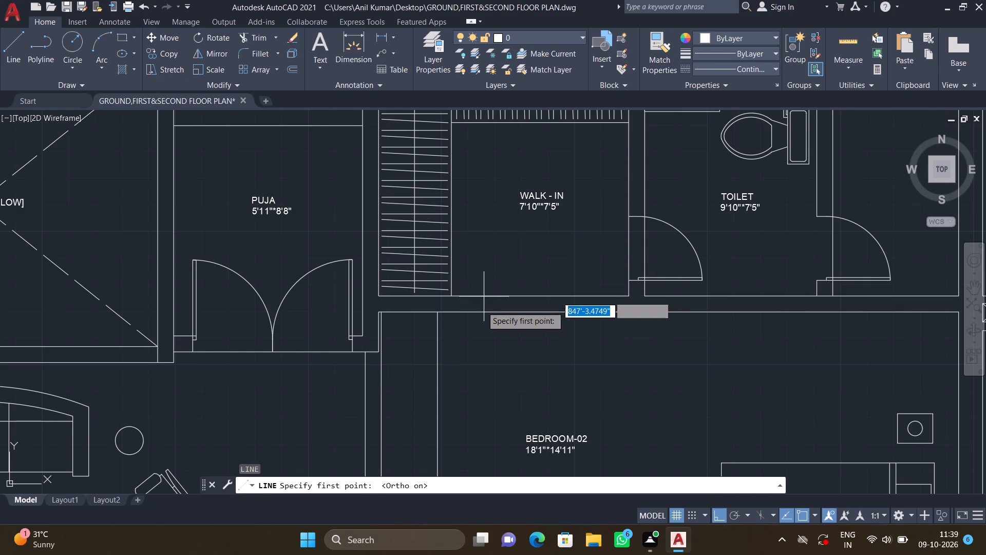
{"action": "scroll", "coordinate": [475, 307], "scroll_direction": "up", "scroll_amount": 3}
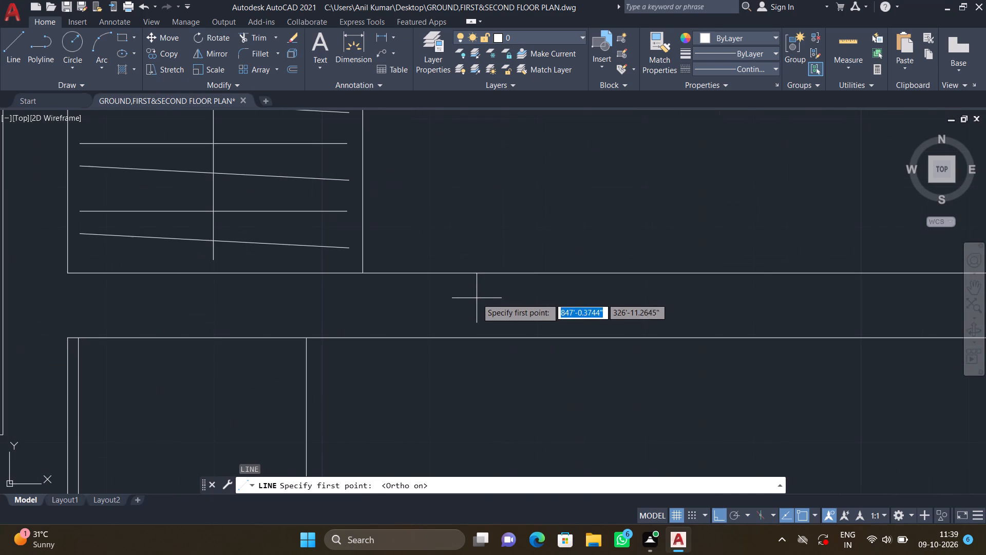
{"action": "left_click", "coordinate": [484, 273]}
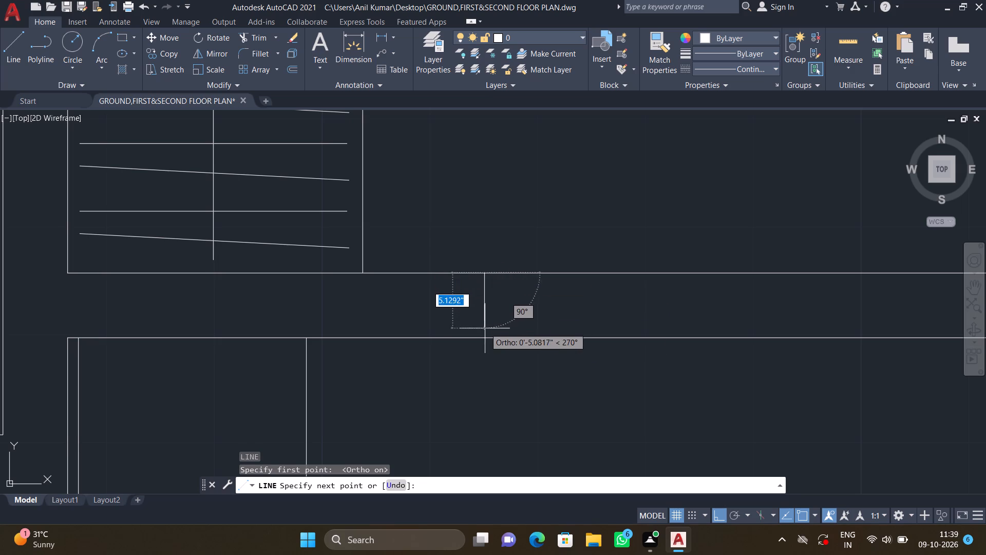
{"action": "double_click", "coordinate": [486, 341]}
{"action": "key", "text": "Return"}
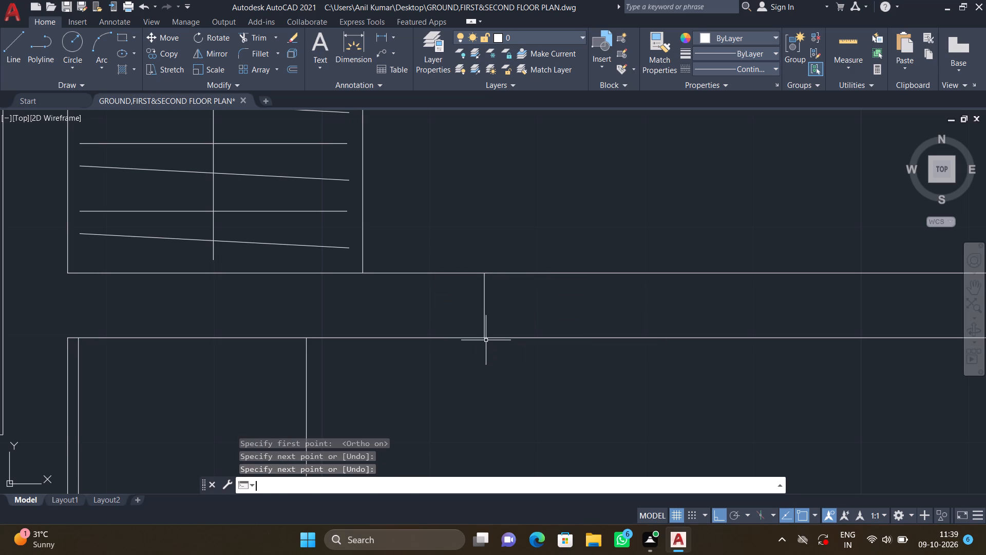
Draw a second vertical line across the same WALK-IN/BEDROOM-02 wall, east of the first, to mark the opening's other side.
{"action": "scroll", "coordinate": [491, 310], "scroll_direction": "down", "scroll_amount": 2}
{"action": "middle_click_drag", "start_coordinate": [606, 328], "coordinate": [527, 327]}
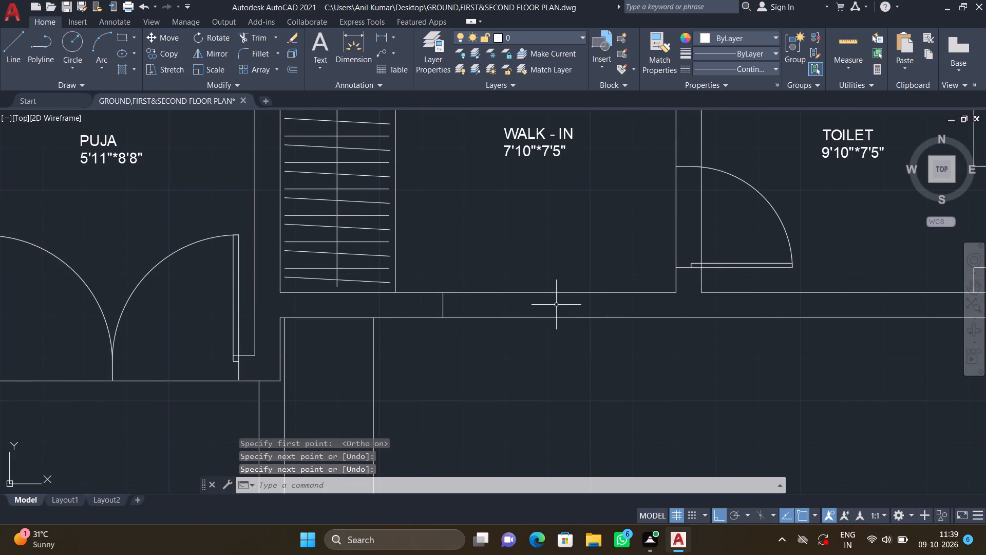
{"action": "key", "text": "l"}
{"action": "key", "text": "Return"}
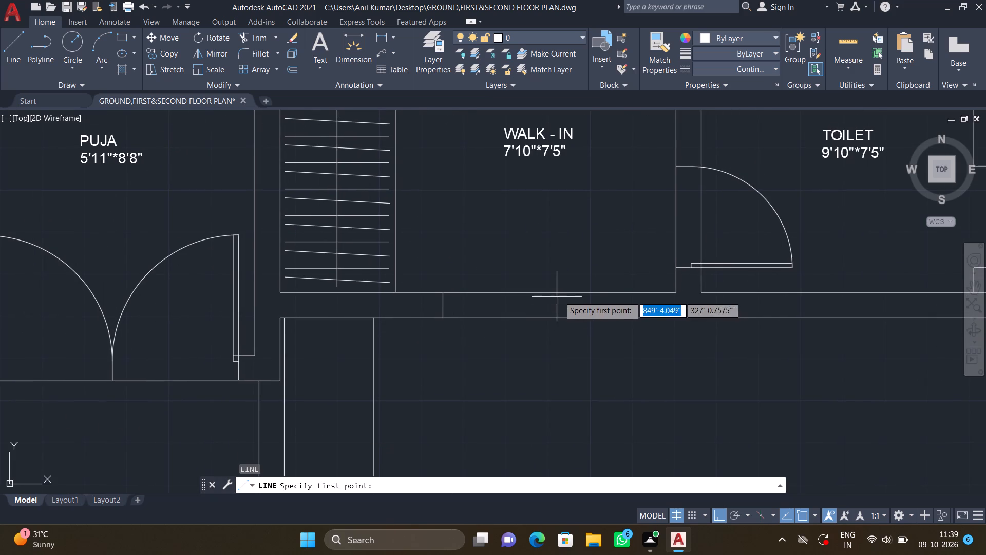
{"action": "scroll", "coordinate": [578, 299], "scroll_direction": "up", "scroll_amount": 2}
{"action": "scroll", "coordinate": [592, 294], "scroll_direction": "down", "scroll_amount": 1}
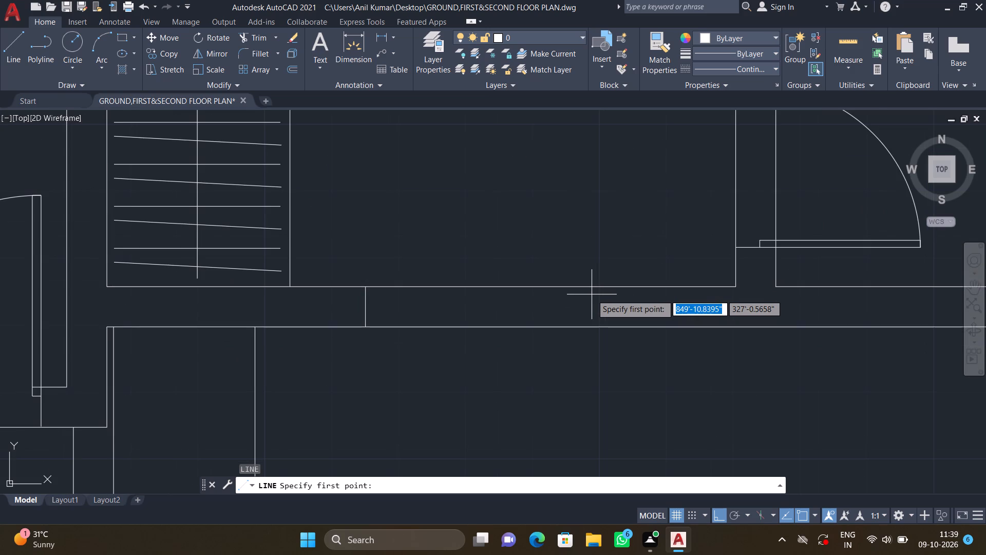
{"action": "double_click", "coordinate": [574, 286]}
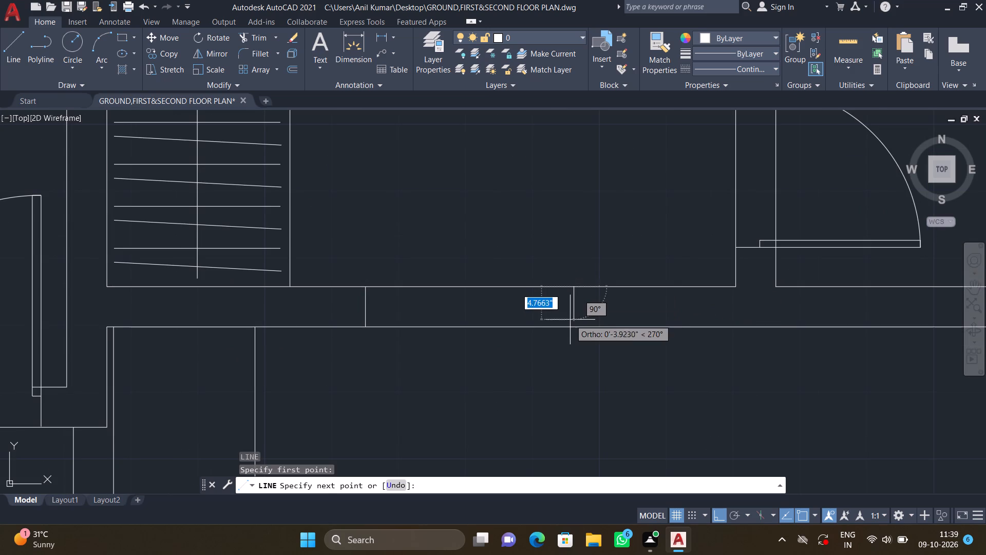
{"action": "left_click", "coordinate": [573, 329]}
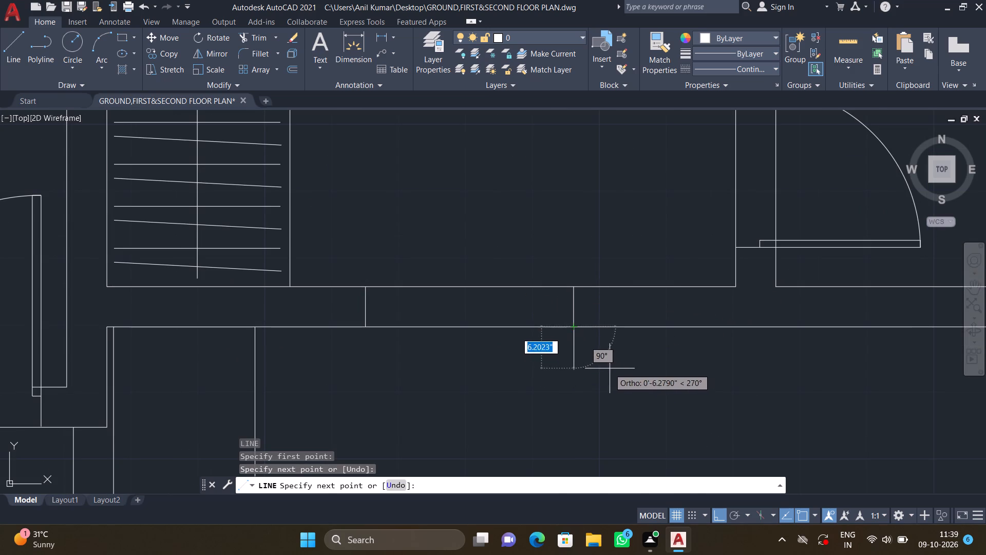
{"action": "key", "text": "Return"}
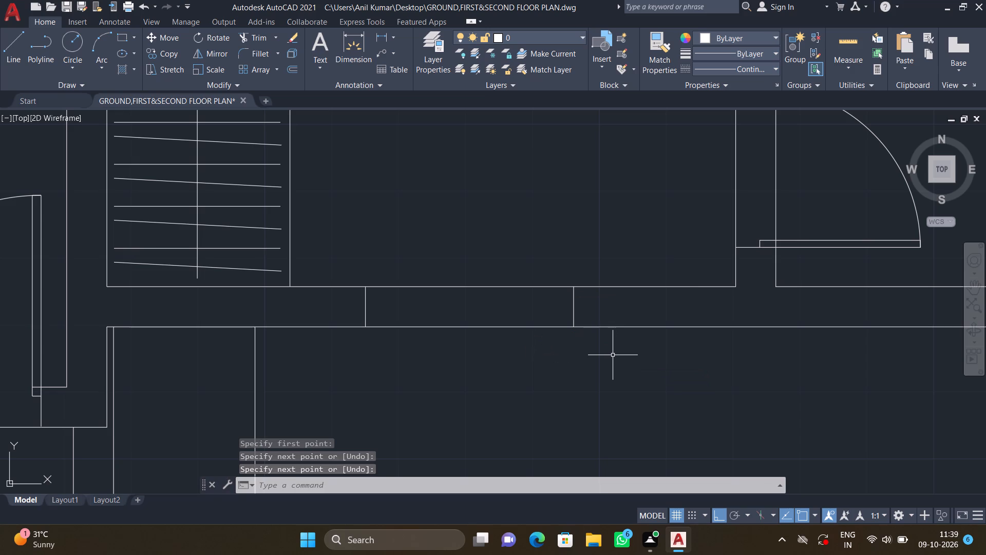
Extend the WALK-IN's south wall line east across the partition thickness to meet the TOILET's south wall line.
{"action": "scroll", "coordinate": [613, 355], "scroll_direction": "down", "scroll_amount": 1}
{"action": "middle_click_drag", "start_coordinate": [604, 373], "coordinate": [513, 358]}
{"action": "scroll", "coordinate": [514, 358], "scroll_direction": "down", "scroll_amount": 2}
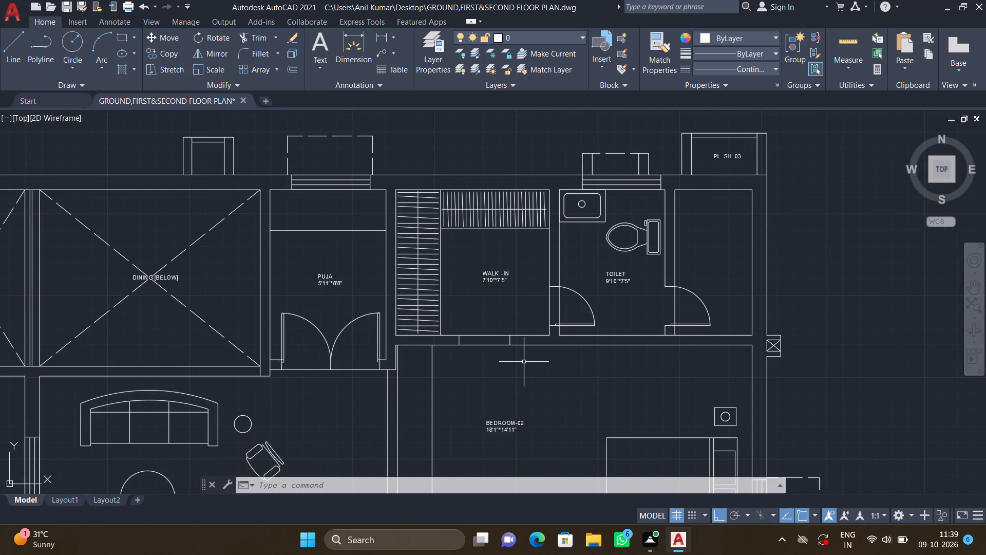
{"action": "key", "text": "e"}
{"action": "key", "text": "x"}
{"action": "key", "text": "Return"}
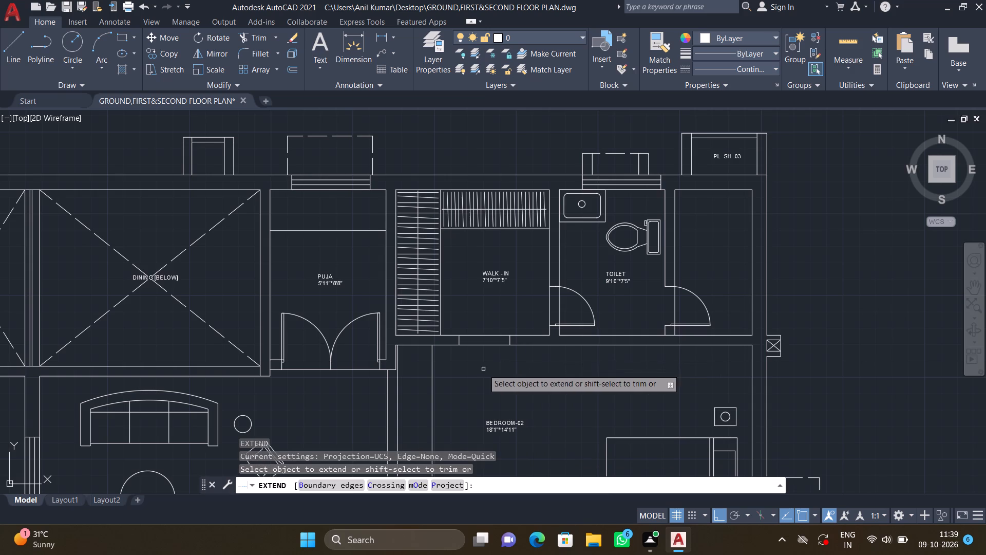
{"action": "scroll", "coordinate": [548, 338], "scroll_direction": "up", "scroll_amount": 1}
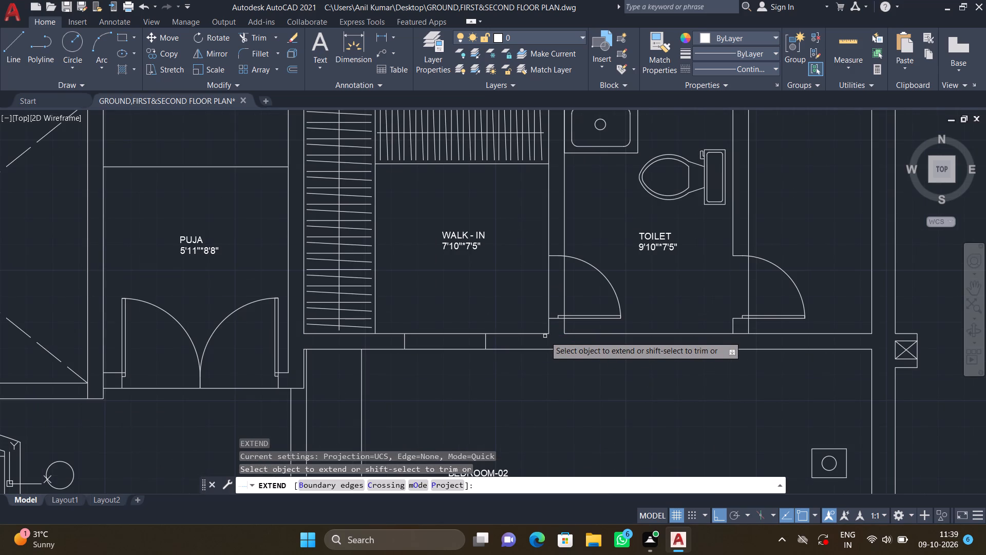
{"action": "left_click", "coordinate": [545, 335]}
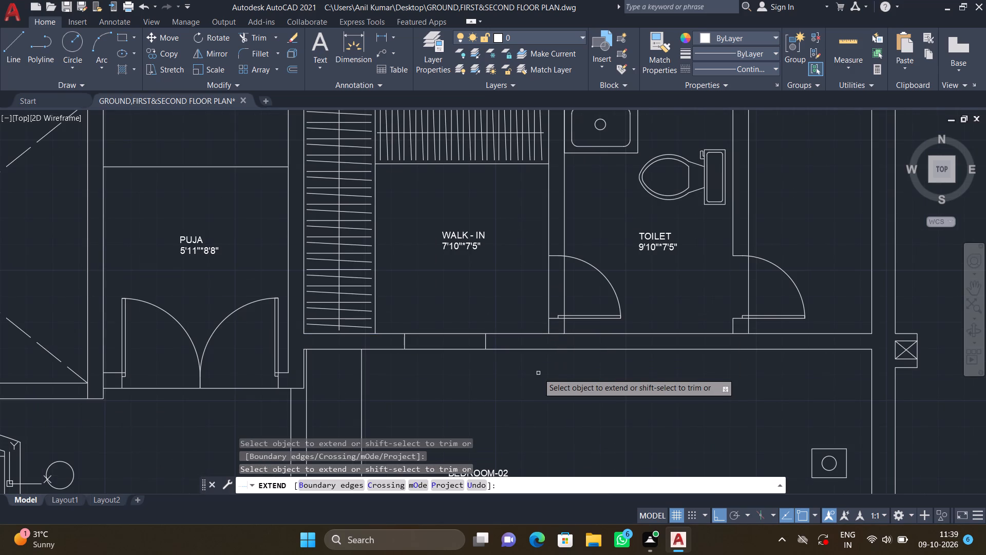
{"action": "key", "text": "Return"}
Trim both wall lines between the two vertical lines to open the passage between WALK-IN and BEDROOM-02.
{"action": "key", "text": "t"}
{"action": "key", "text": "r"}
{"action": "key", "text": "Return"}
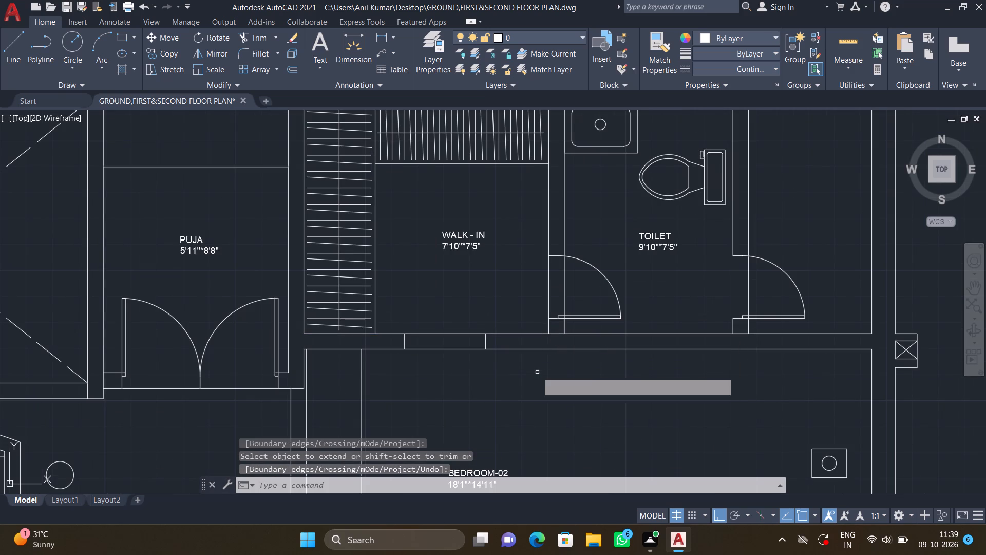
{"action": "left_click_drag", "start_coordinate": [433, 320], "coordinate": [436, 368]}
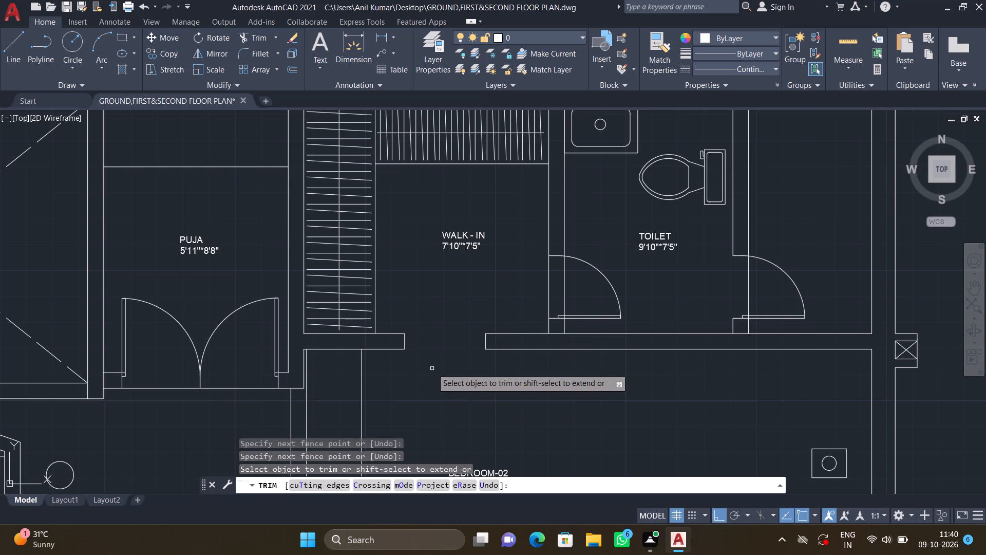
{"action": "key", "text": "Return"}
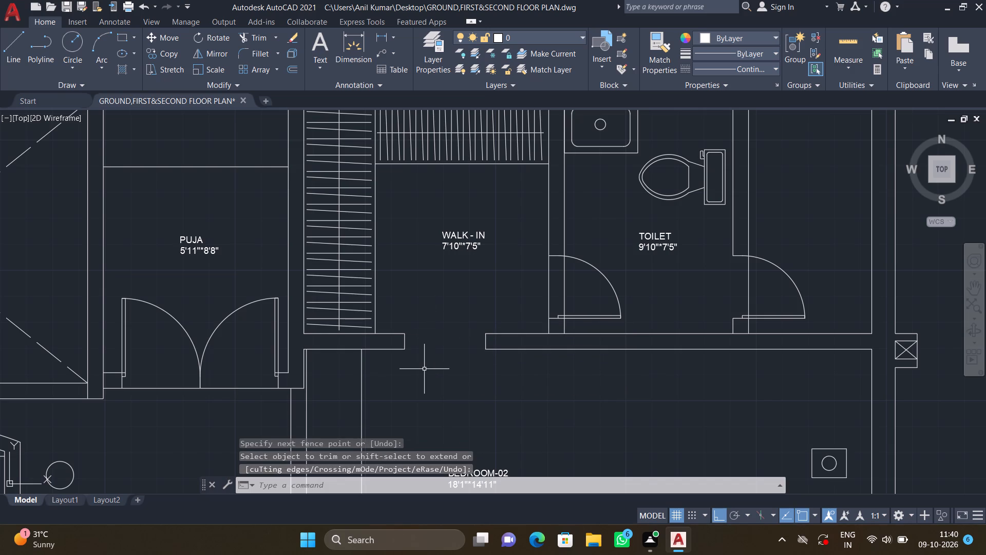
Trim the two wall lines crossing the BEDROOM-02 entrance door opening beside the LOBBY.
{"action": "scroll", "coordinate": [423, 367], "scroll_direction": "down", "scroll_amount": 1}
{"action": "middle_click_drag", "start_coordinate": [423, 373], "coordinate": [444, 251]}
{"action": "scroll", "coordinate": [449, 252], "scroll_direction": "down", "scroll_amount": 1}
{"action": "scroll", "coordinate": [441, 346], "scroll_direction": "down", "scroll_amount": 1}
{"action": "middle_click_drag", "start_coordinate": [442, 343], "coordinate": [452, 301]}
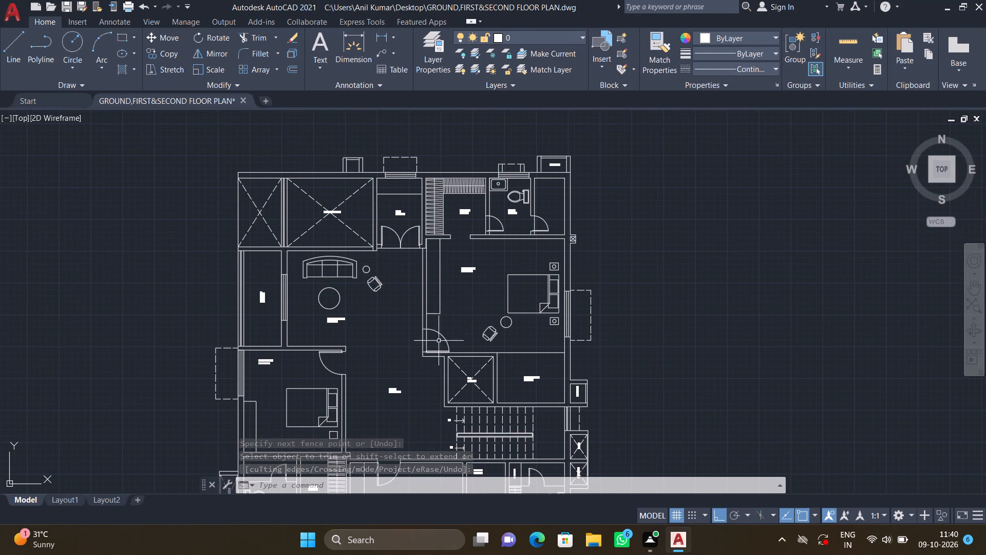
{"action": "scroll", "coordinate": [428, 359], "scroll_direction": "up", "scroll_amount": 2}
{"action": "middle_click_drag", "start_coordinate": [430, 329], "coordinate": [491, 345]}
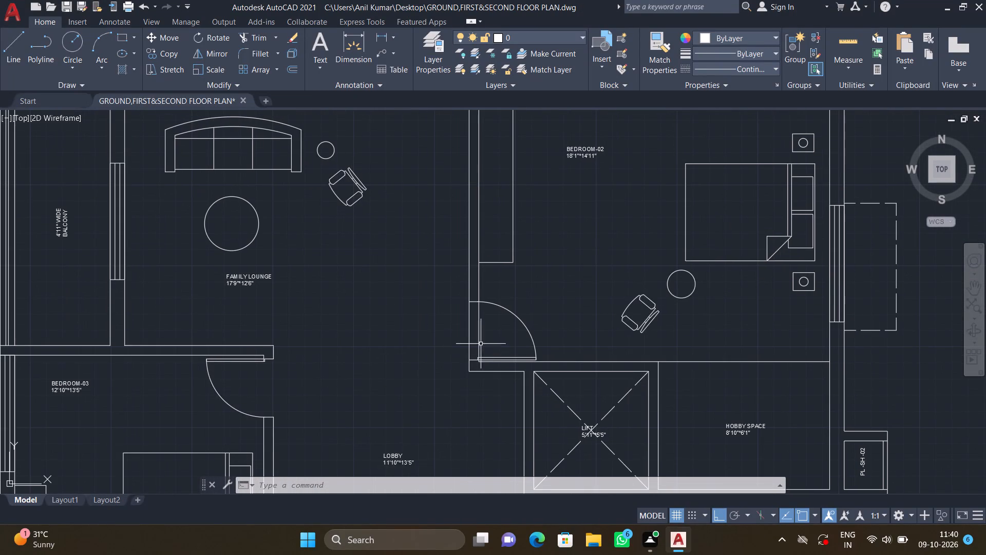
{"action": "scroll", "coordinate": [469, 345], "scroll_direction": "up", "scroll_amount": 1}
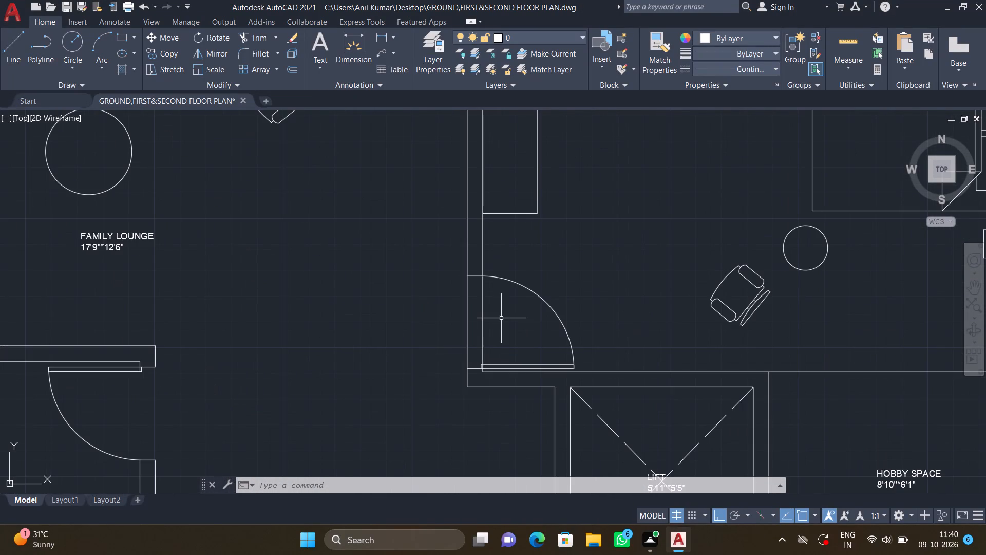
{"action": "key", "text": "t"}
{"action": "key", "text": "r"}
{"action": "key", "text": "Return"}
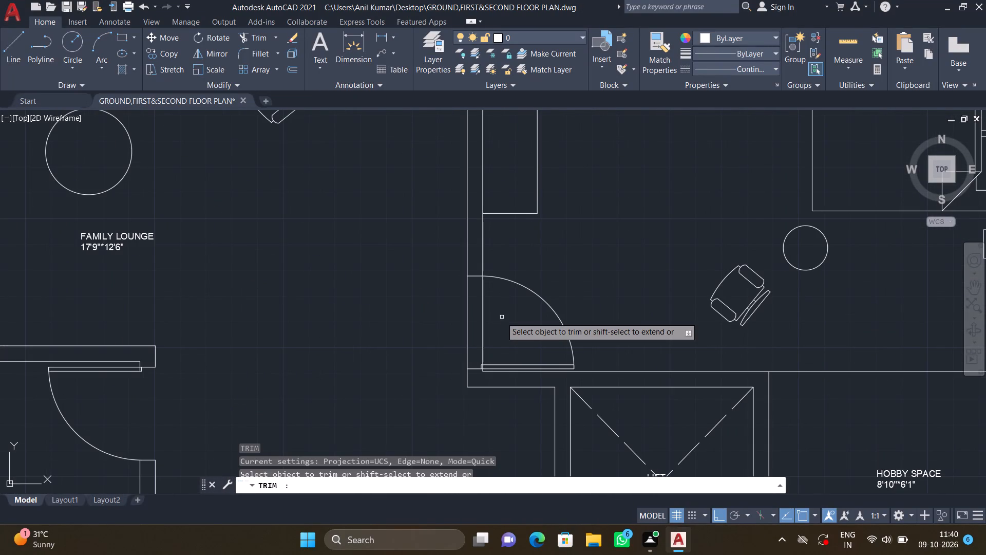
{"action": "double_click", "coordinate": [466, 340]}
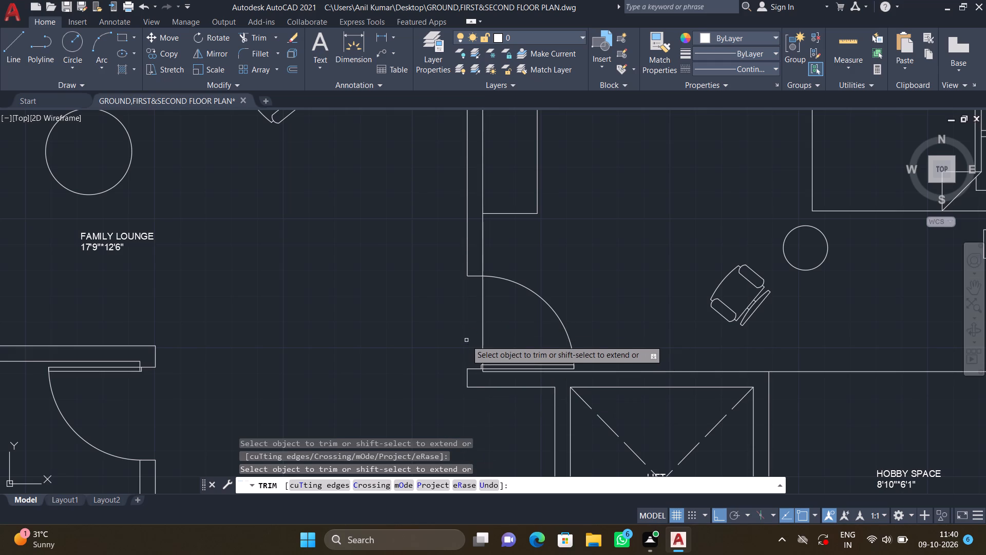
{"action": "left_click", "coordinate": [484, 316]}
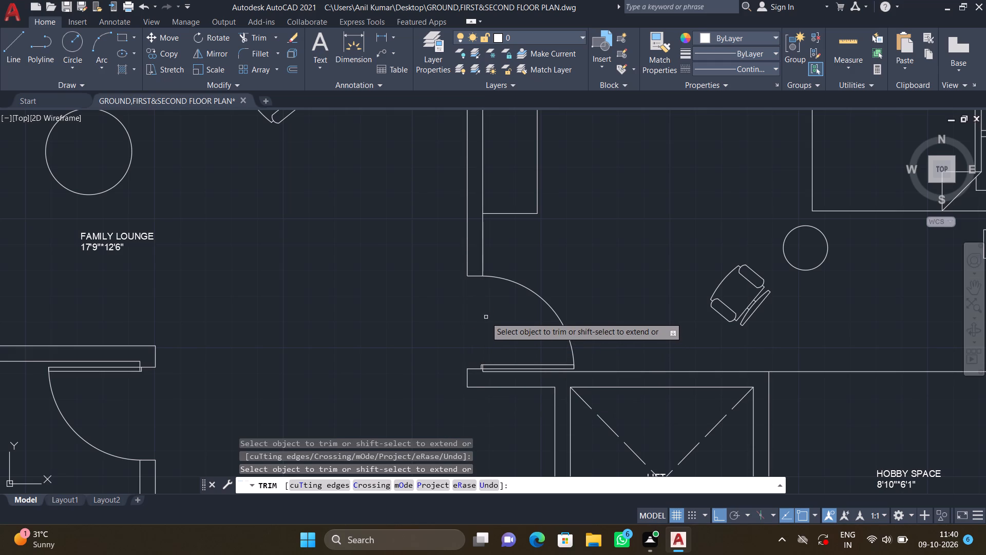
{"action": "key", "text": "Return"}
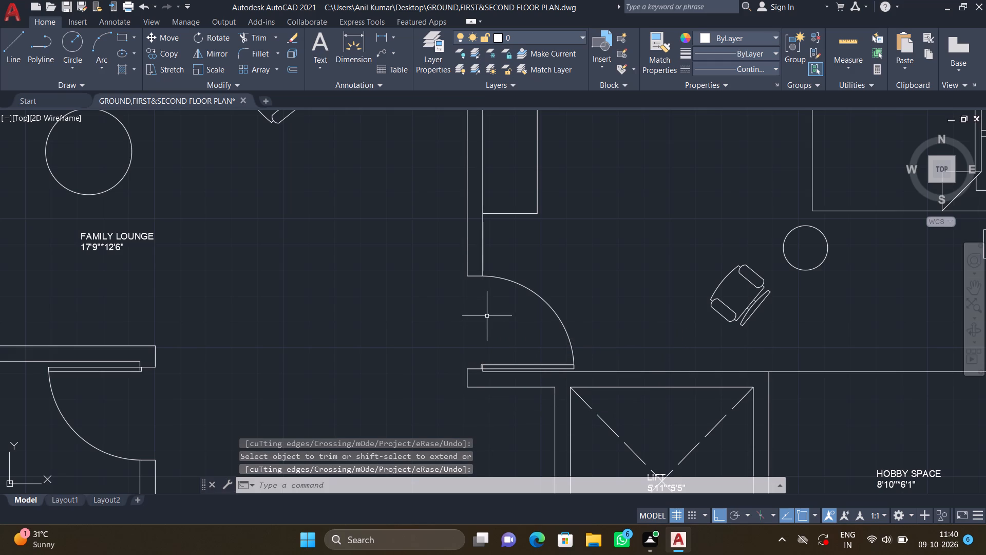
Draw a horizontal line across the LIFT's west wall near its north end to mark one side of the lift opening.
{"action": "scroll", "coordinate": [514, 317], "scroll_direction": "down", "scroll_amount": 2}
{"action": "middle_click_drag", "start_coordinate": [546, 327], "coordinate": [466, 346]}
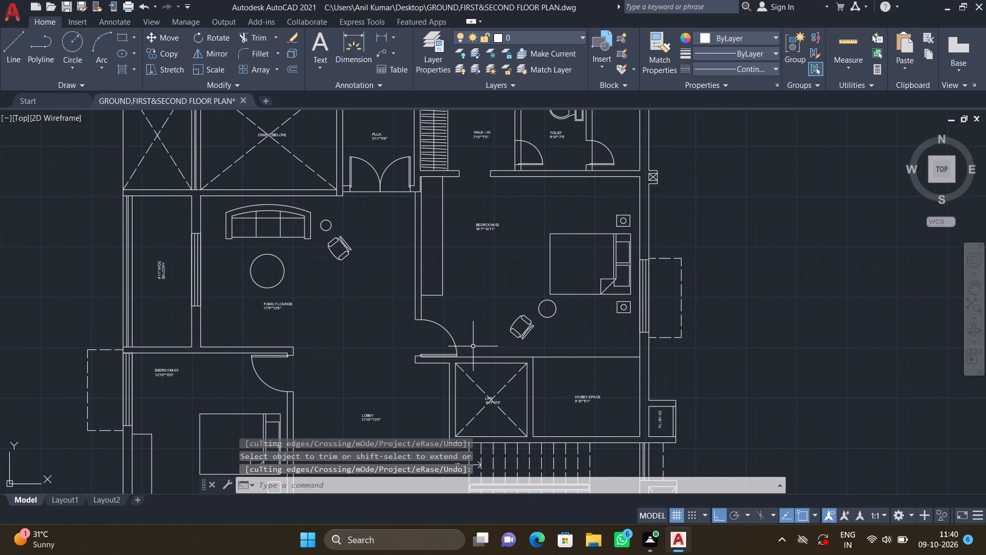
{"action": "middle_click_drag", "start_coordinate": [504, 269], "coordinate": [483, 329]}
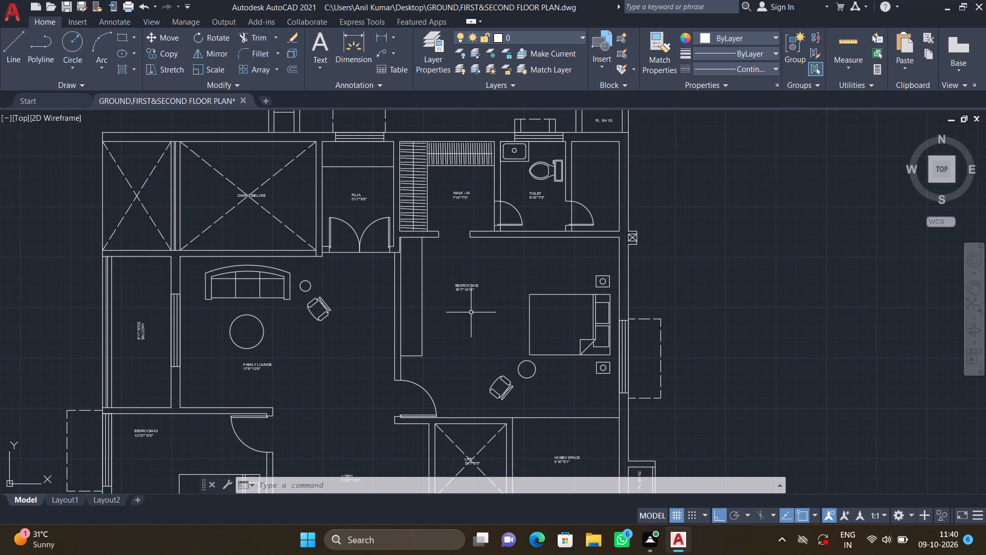
{"action": "middle_click_drag", "start_coordinate": [391, 363], "coordinate": [510, 321]}
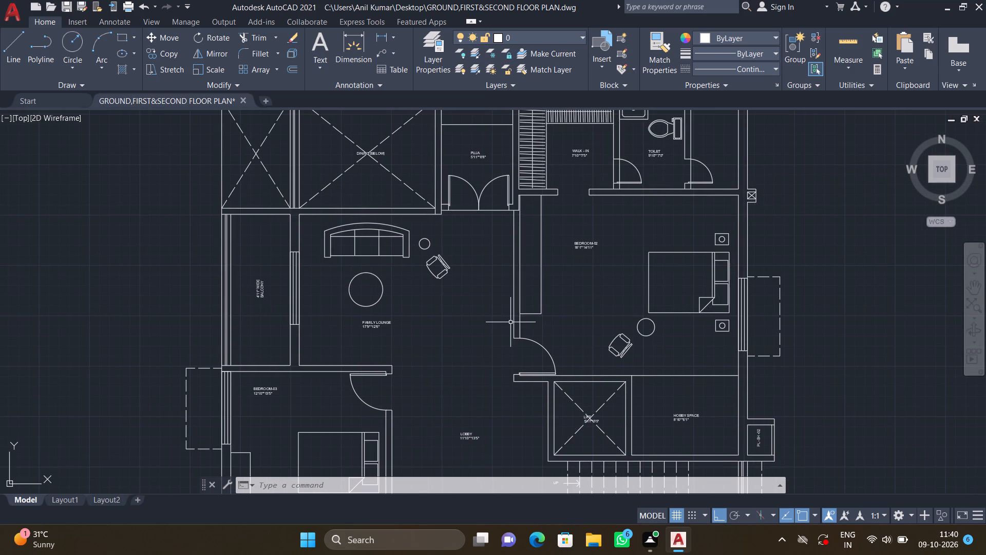
{"action": "middle_click_drag", "start_coordinate": [534, 359], "coordinate": [441, 278]}
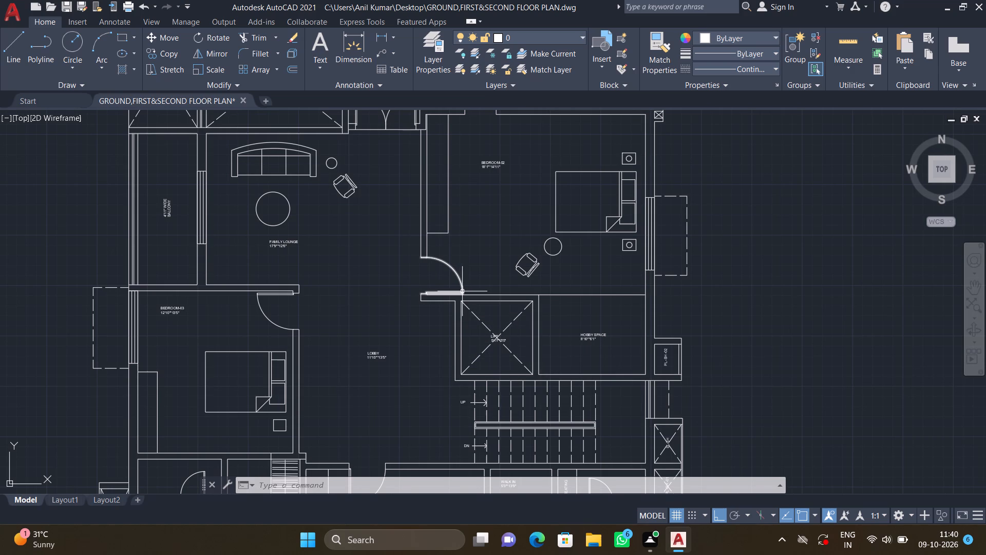
{"action": "middle_click_drag", "start_coordinate": [490, 317], "coordinate": [457, 282]}
{"action": "scroll", "coordinate": [427, 299], "scroll_direction": "up", "scroll_amount": 2}
{"action": "key", "text": "l"}
{"action": "key", "text": "Return"}
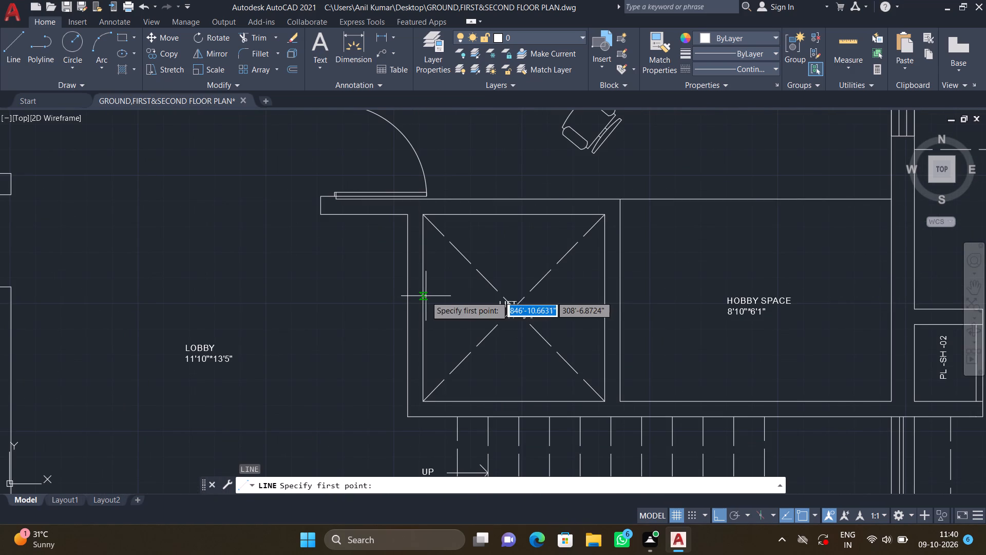
{"action": "scroll", "coordinate": [389, 262], "scroll_direction": "up", "scroll_amount": 1}
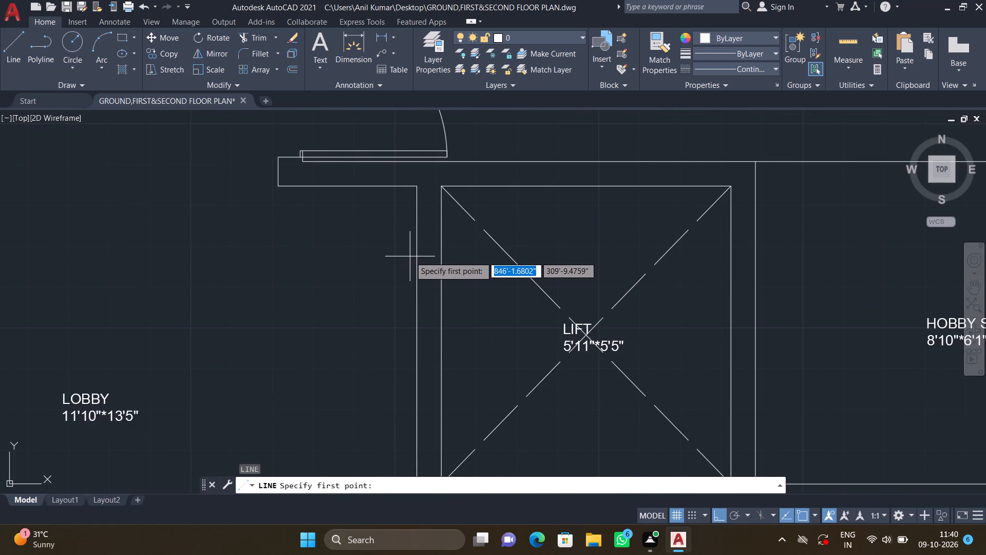
{"action": "left_click", "coordinate": [416, 258]}
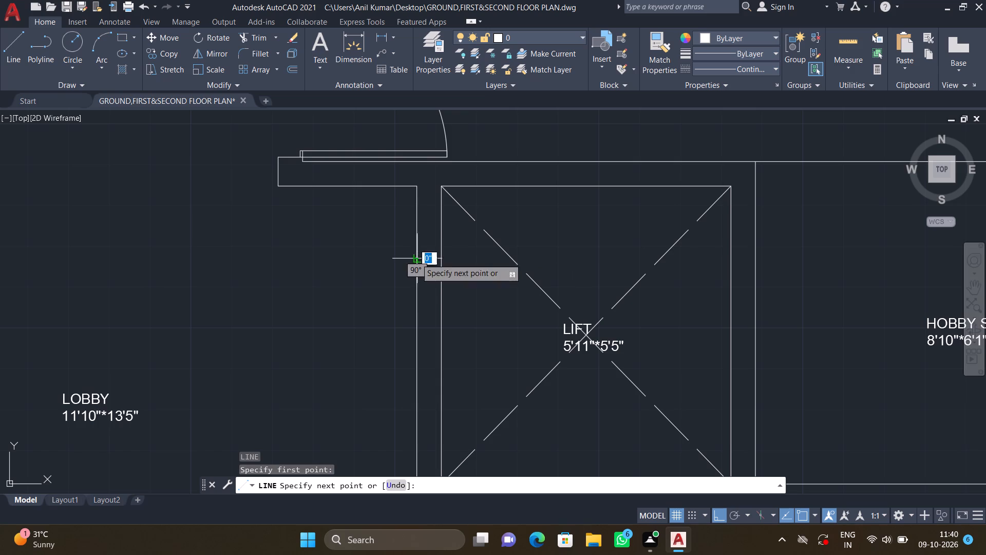
{"action": "scroll", "coordinate": [436, 258], "scroll_direction": "up", "scroll_amount": 2}
{"action": "left_click", "coordinate": [446, 258]}
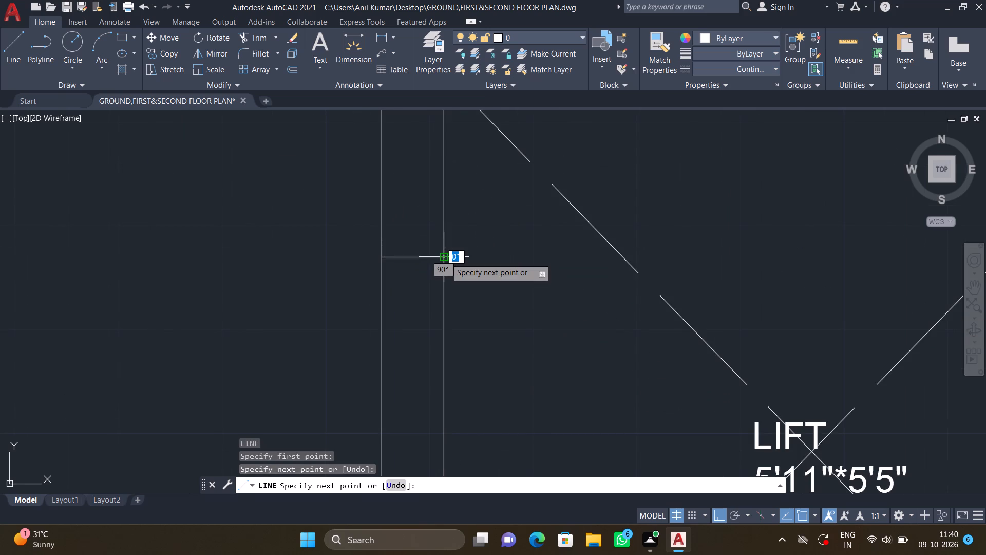
{"action": "key", "text": "Return"}
Draw a second horizontal line across the LIFT's west wall, south of the first, to mark the other side of the opening.
{"action": "scroll", "coordinate": [441, 261], "scroll_direction": "down", "scroll_amount": 2}
{"action": "middle_click_drag", "start_coordinate": [412, 331], "coordinate": [410, 322]}
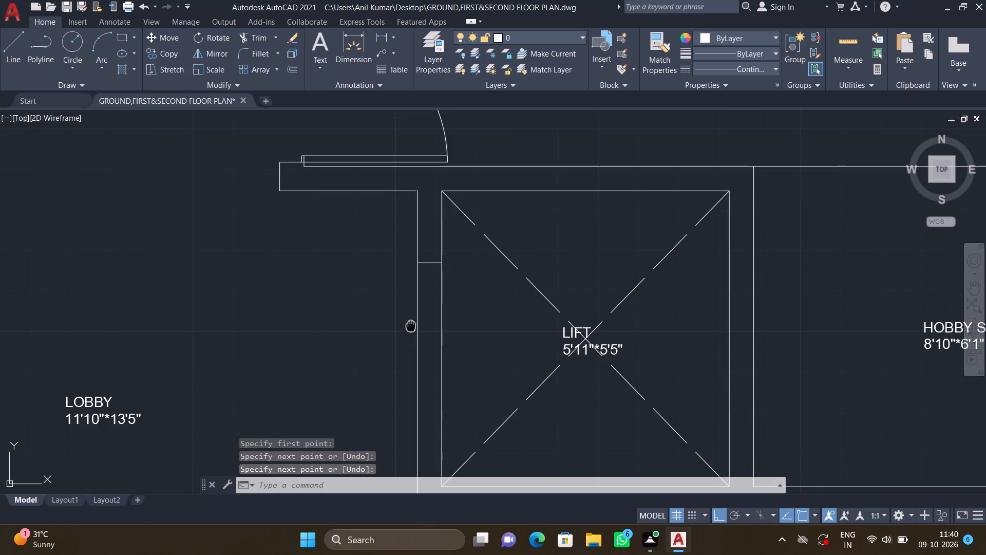
{"action": "middle_click_drag", "start_coordinate": [410, 322], "coordinate": [407, 264]}
{"action": "key", "text": "l"}
{"action": "key", "text": "Return"}
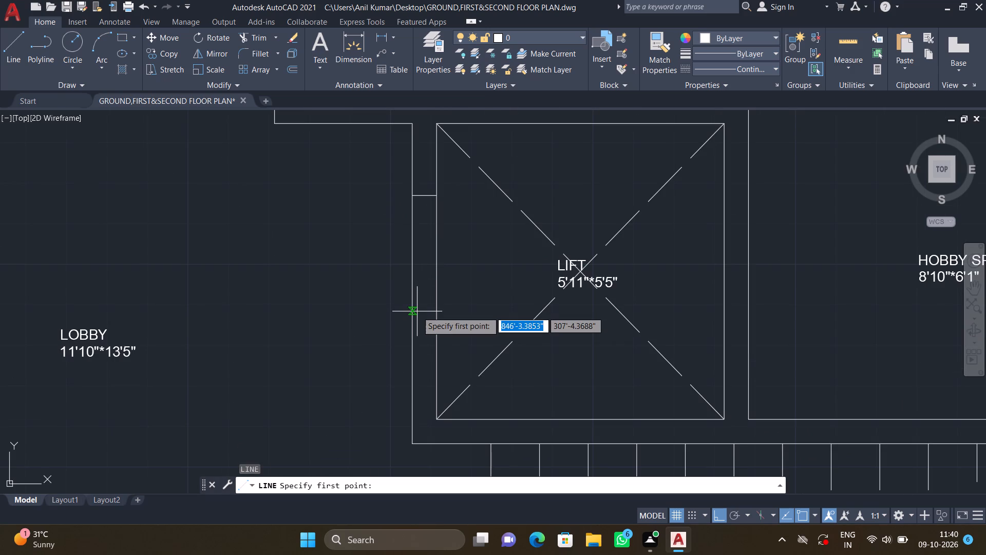
{"action": "scroll", "coordinate": [410, 304], "scroll_direction": "up", "scroll_amount": 1}
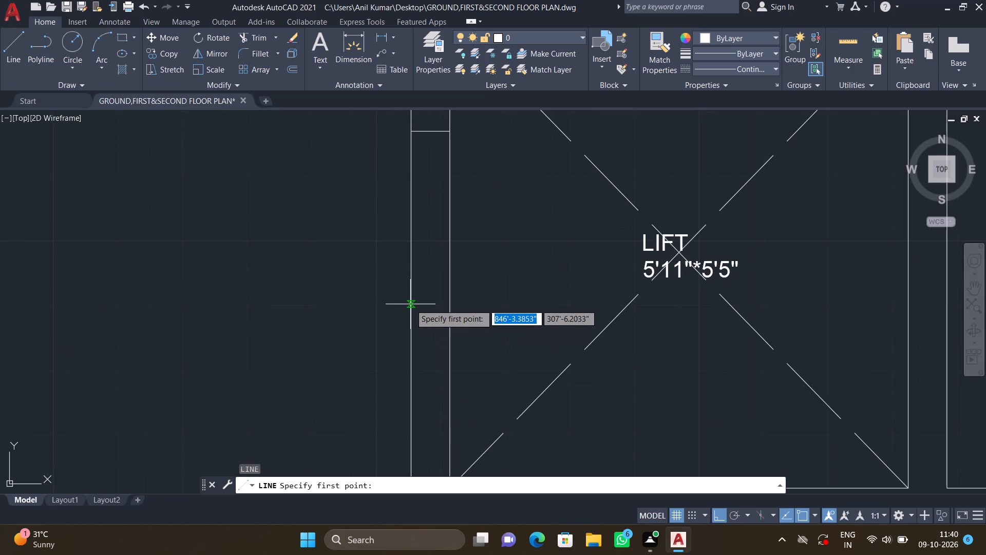
{"action": "double_click", "coordinate": [410, 304]}
{"action": "left_click", "coordinate": [448, 306]}
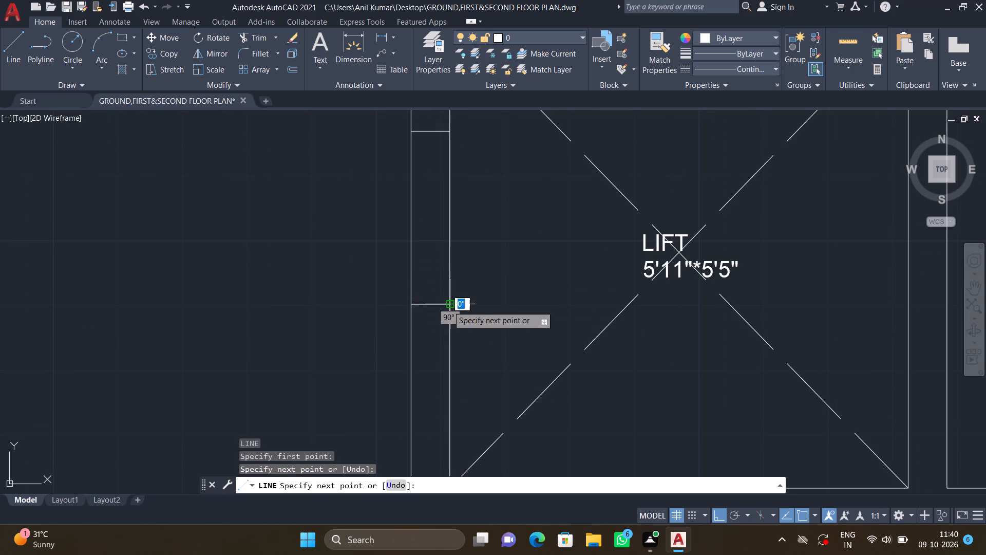
{"action": "key", "text": "Return"}
{"action": "scroll", "coordinate": [448, 304], "scroll_direction": "down", "scroll_amount": 2}
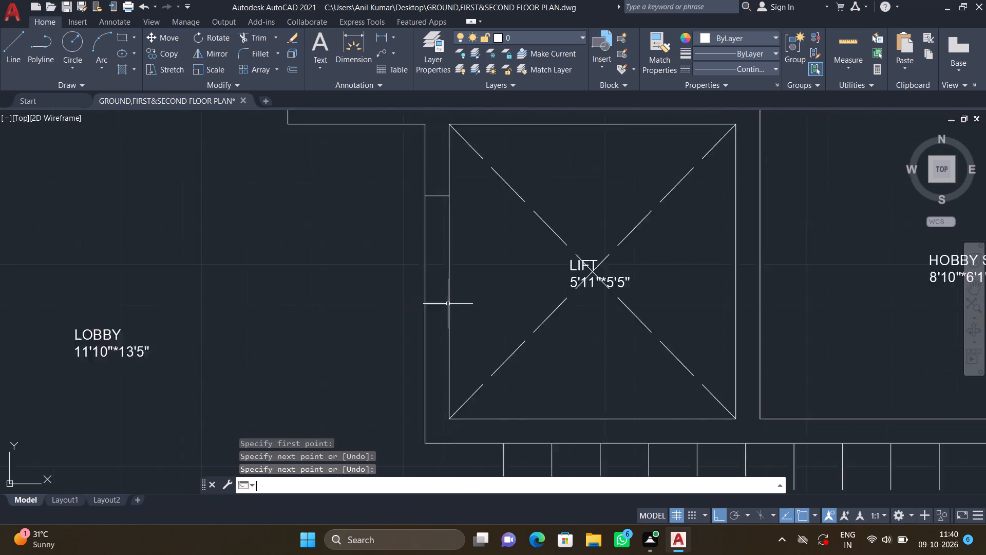
Extend the MASTER BEDROOM's north wall line east across the partition thickness to meet the 5'3"*13'9" WALK IN's north wall line.
{"action": "scroll", "coordinate": [448, 304], "scroll_direction": "down", "scroll_amount": 1}
{"action": "middle_click_drag", "start_coordinate": [479, 320], "coordinate": [423, 306]}
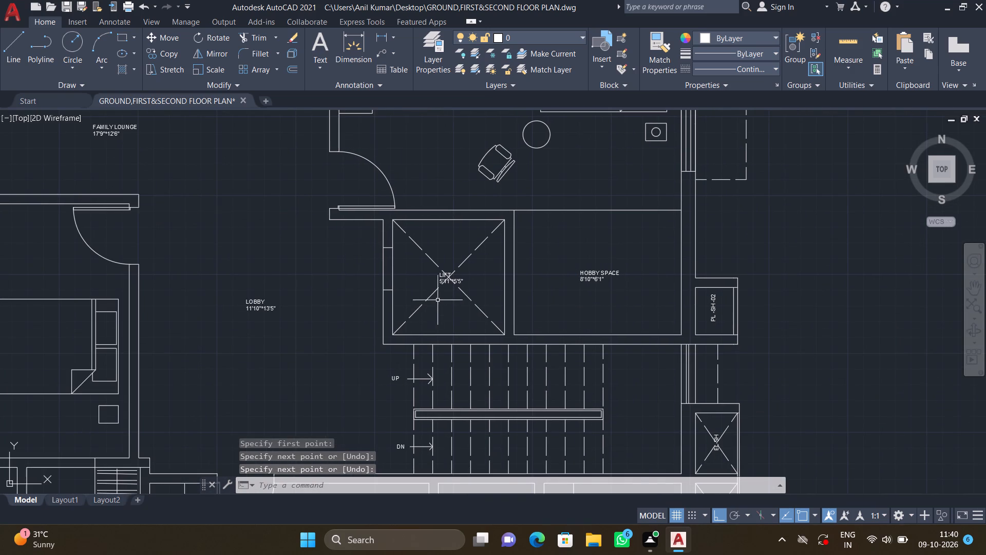
{"action": "middle_click_drag", "start_coordinate": [537, 329], "coordinate": [516, 252]}
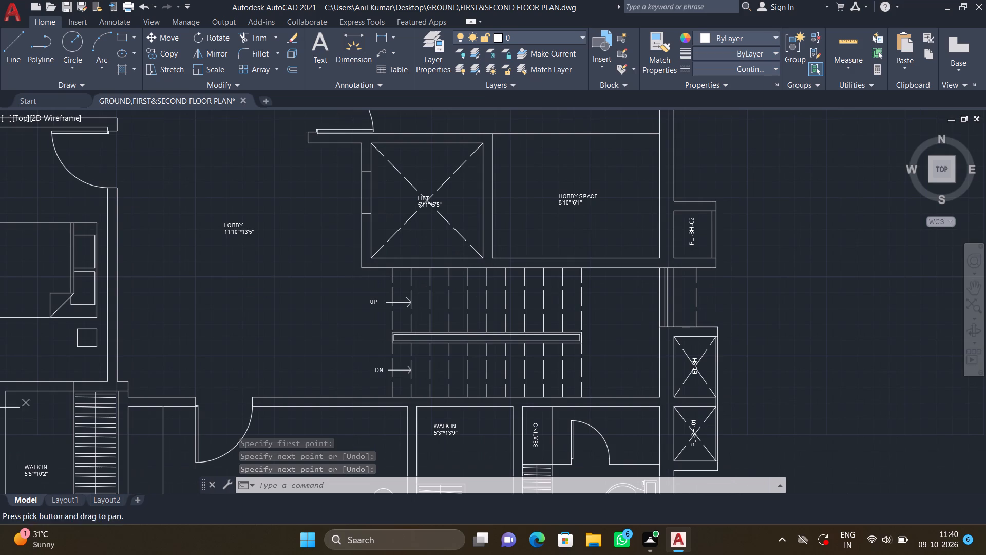
{"action": "middle_click_drag", "start_coordinate": [439, 312], "coordinate": [482, 248]}
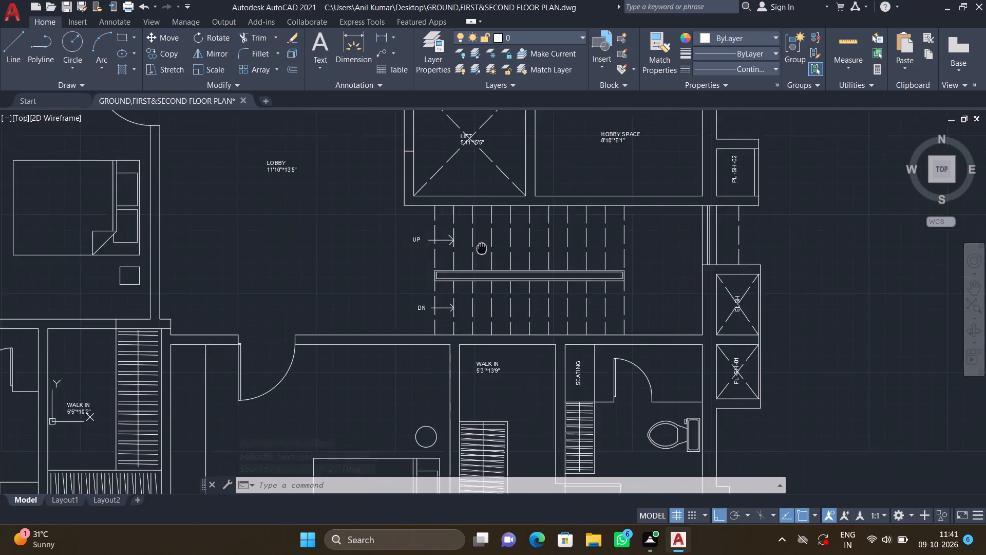
{"action": "scroll", "coordinate": [482, 248], "scroll_direction": "down", "scroll_amount": 1}
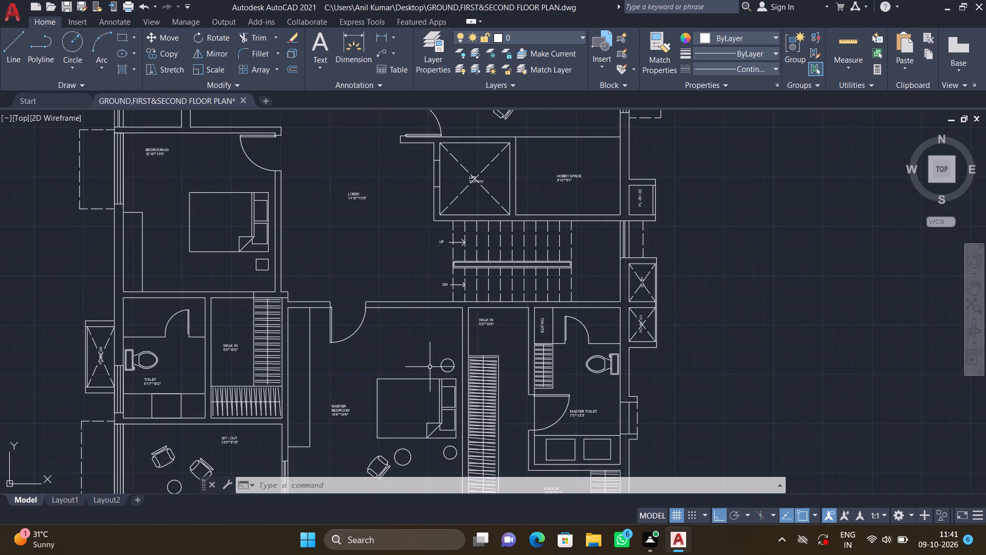
{"action": "middle_click_drag", "start_coordinate": [431, 367], "coordinate": [411, 309]}
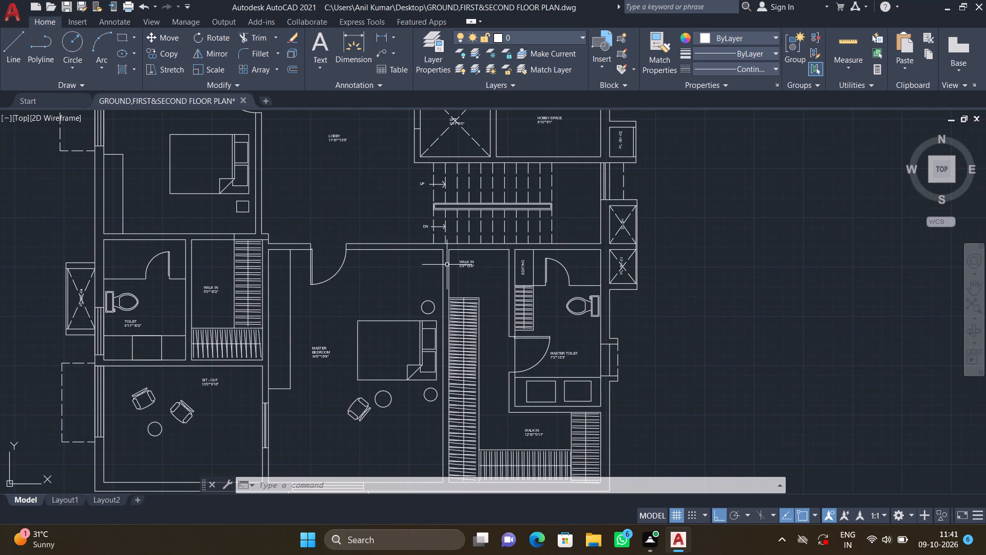
{"action": "scroll", "coordinate": [442, 267], "scroll_direction": "up", "scroll_amount": 3}
{"action": "key", "text": "e"}
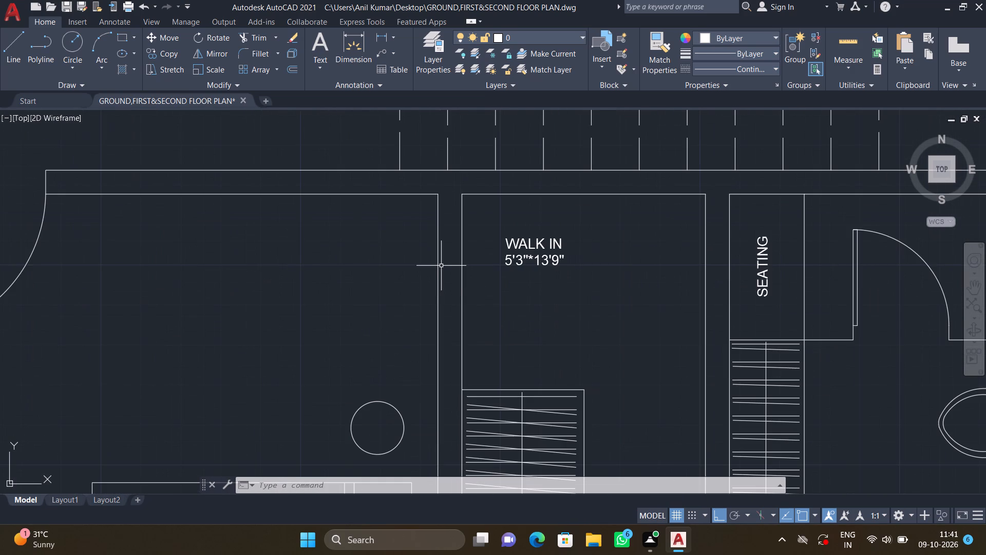
{"action": "key", "text": "x"}
{"action": "key", "text": "Return"}
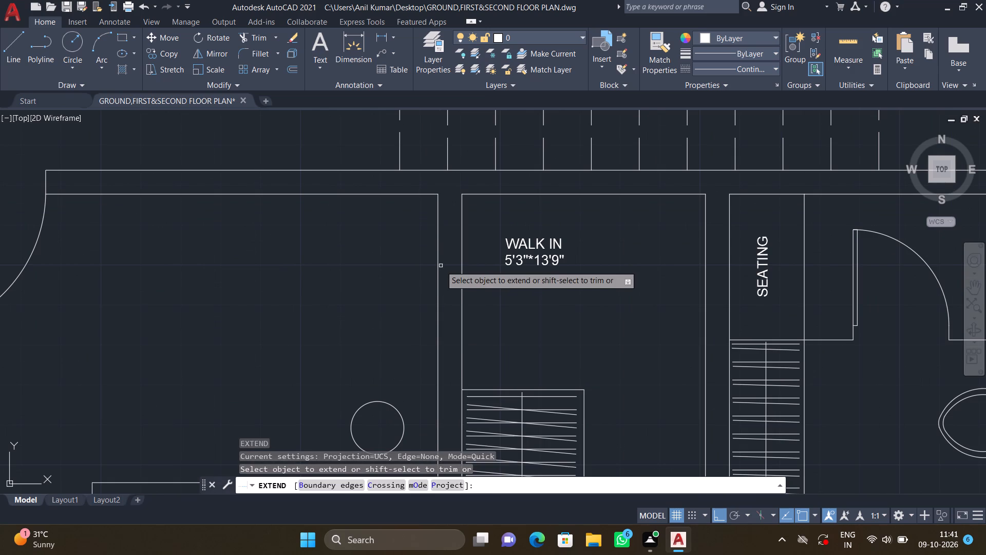
{"action": "left_click", "coordinate": [426, 193]}
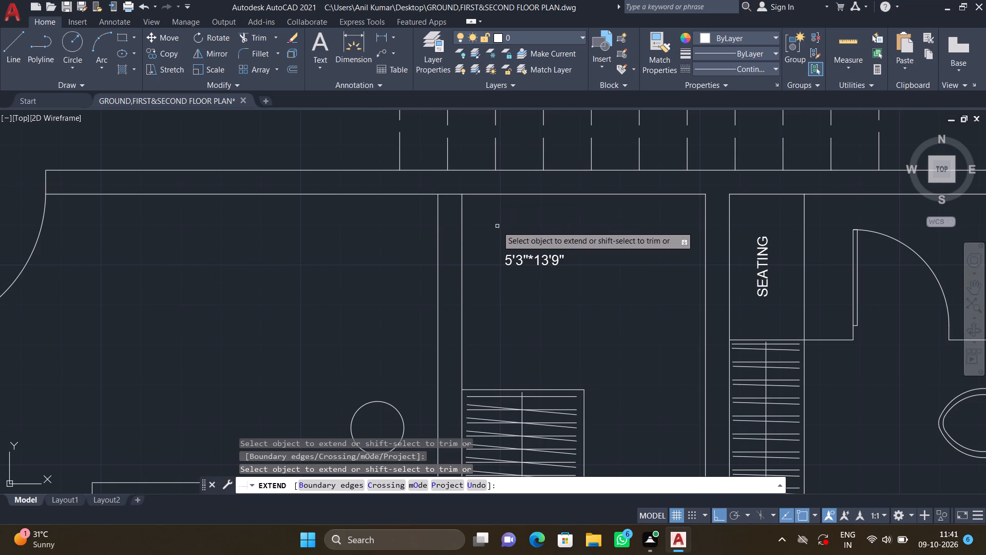
{"action": "scroll", "coordinate": [503, 229], "scroll_direction": "down", "scroll_amount": 2}
{"action": "middle_click_drag", "start_coordinate": [529, 229], "coordinate": [473, 234]}
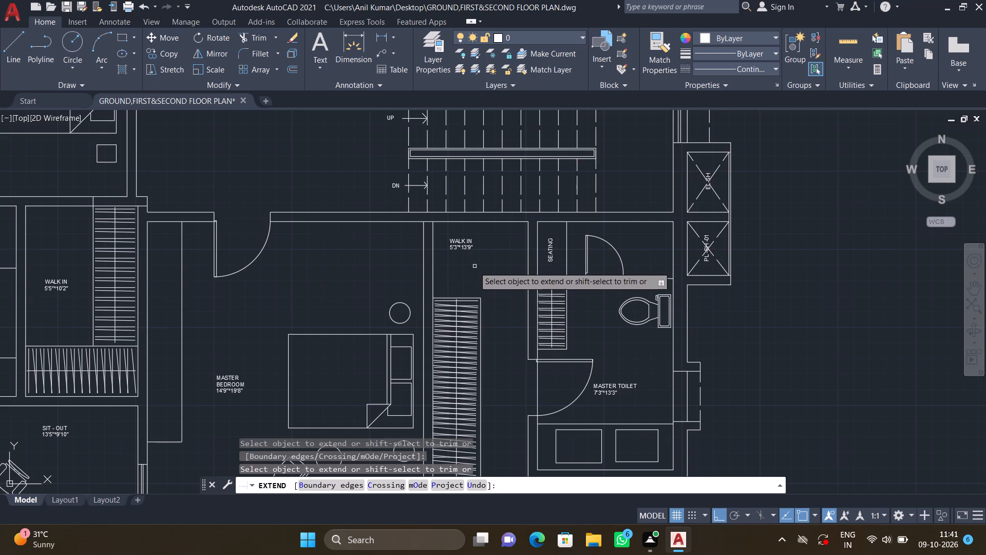
{"action": "key", "text": "Return"}
Draw a horizontal line across the partition between MASTER BEDROOM and WALK IN, just north of the wardrobe.
{"action": "key", "text": "l"}
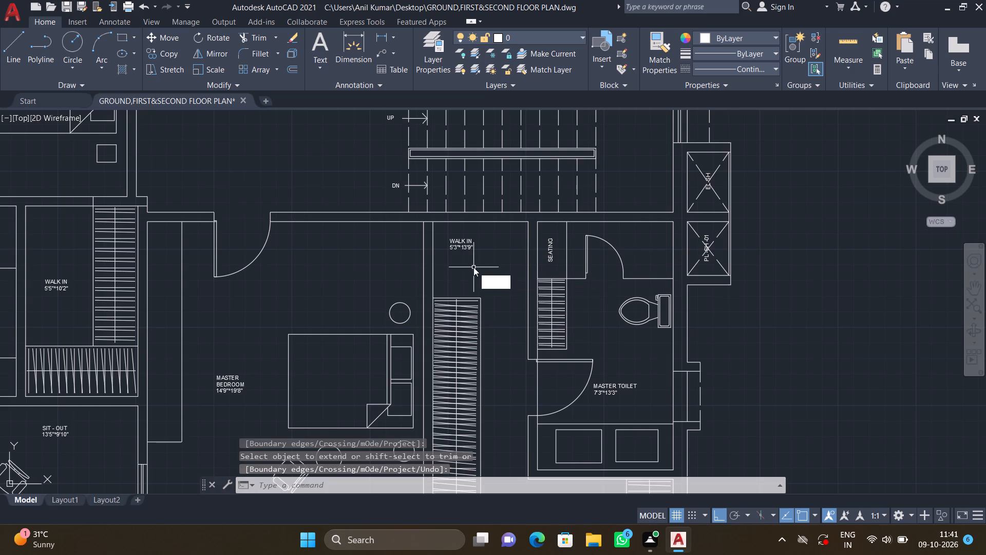
{"action": "key", "text": "Return"}
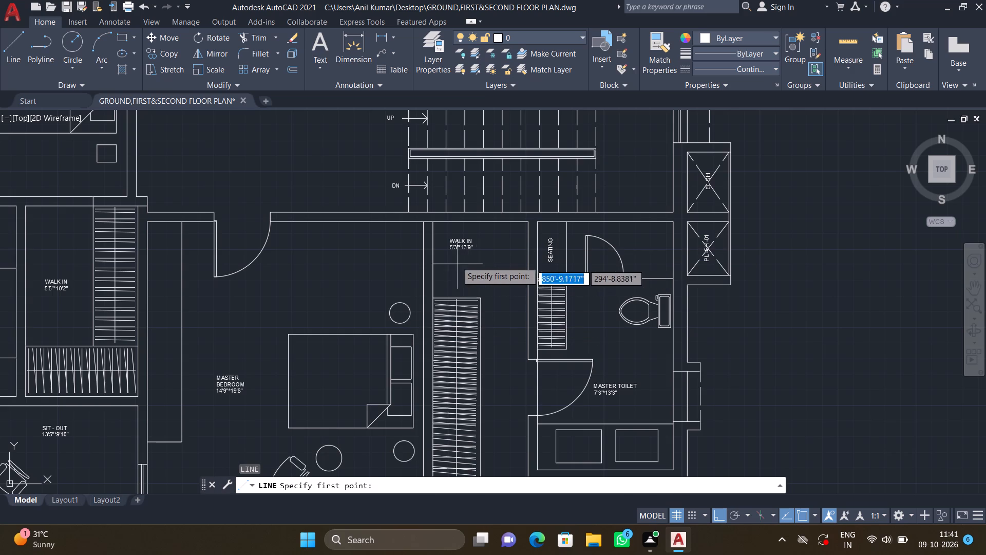
{"action": "scroll", "coordinate": [445, 259], "scroll_direction": "up", "scroll_amount": 2}
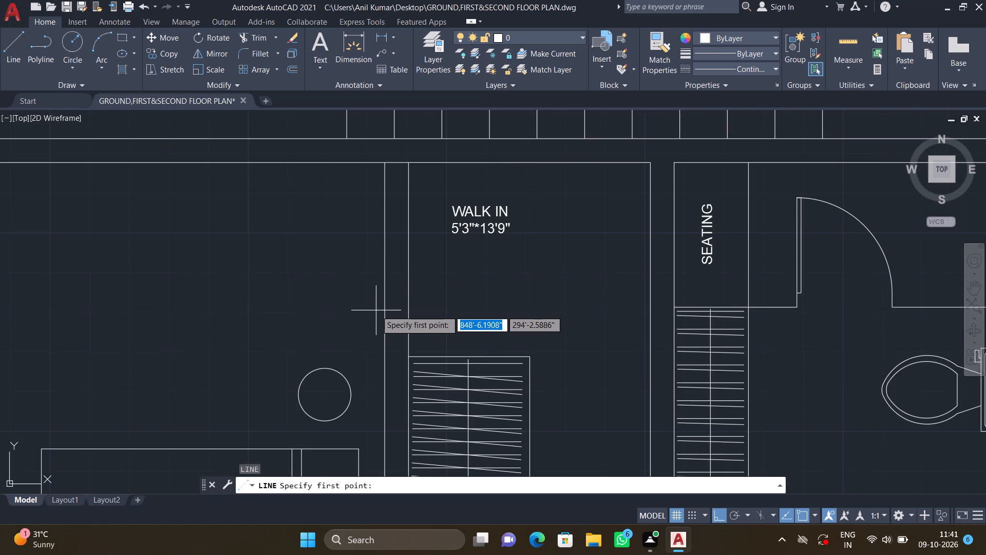
{"action": "scroll", "coordinate": [376, 310], "scroll_direction": "up", "scroll_amount": 1}
{"action": "double_click", "coordinate": [388, 300]}
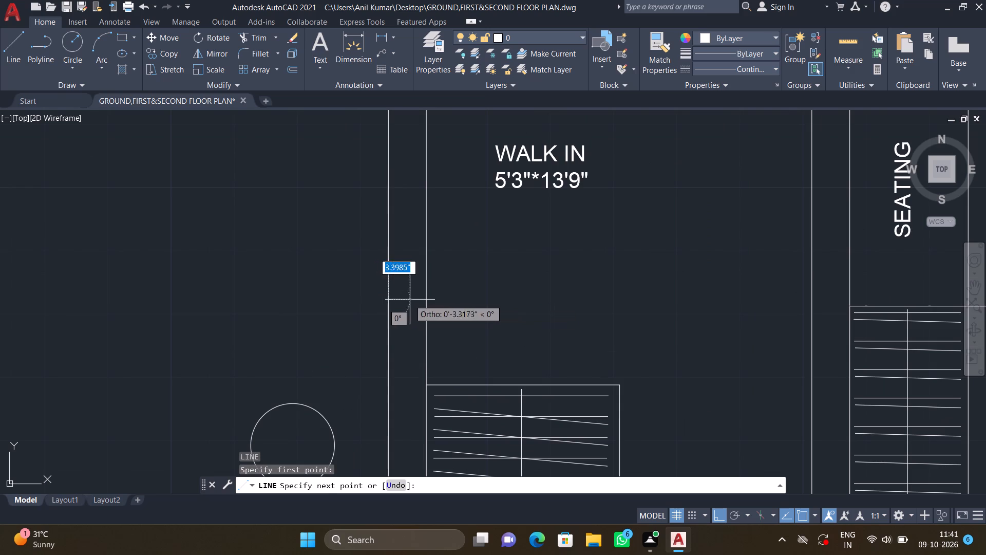
{"action": "left_click", "coordinate": [424, 299]}
{"action": "key", "text": "Return"}
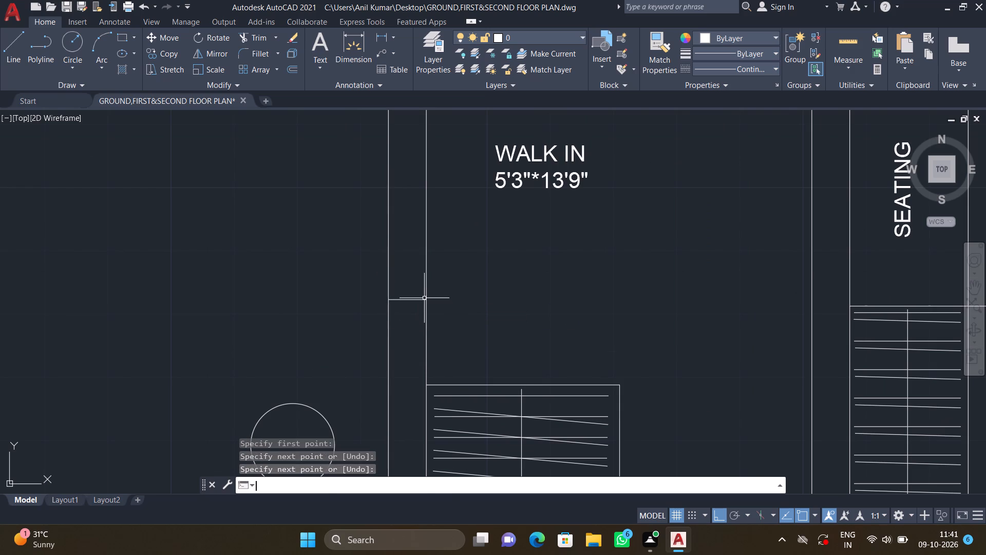
Trim both partition lines north of the new horizontal line to open the passage between MASTER BEDROOM and WALK IN.
{"action": "key", "text": "t"}
{"action": "key", "text": "r"}
{"action": "key", "text": "Return"}
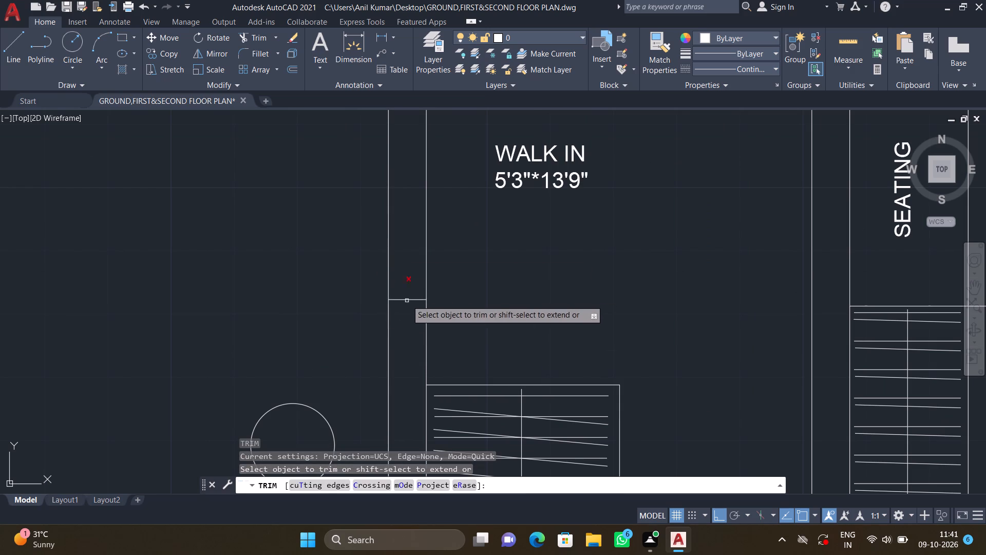
{"action": "left_click_drag", "start_coordinate": [381, 207], "coordinate": [453, 243]}
{"action": "double_click", "coordinate": [454, 244]}
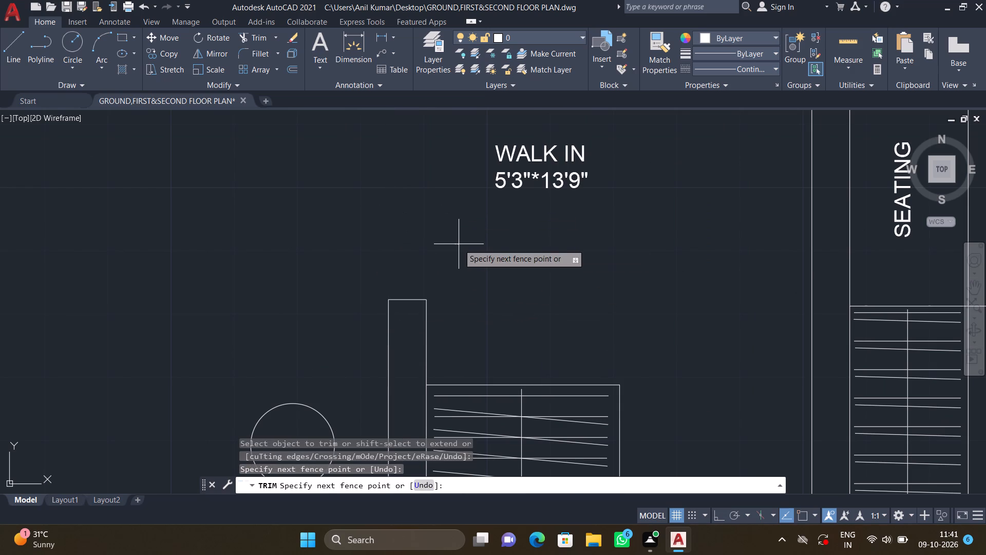
{"action": "left_click", "coordinate": [459, 244]}
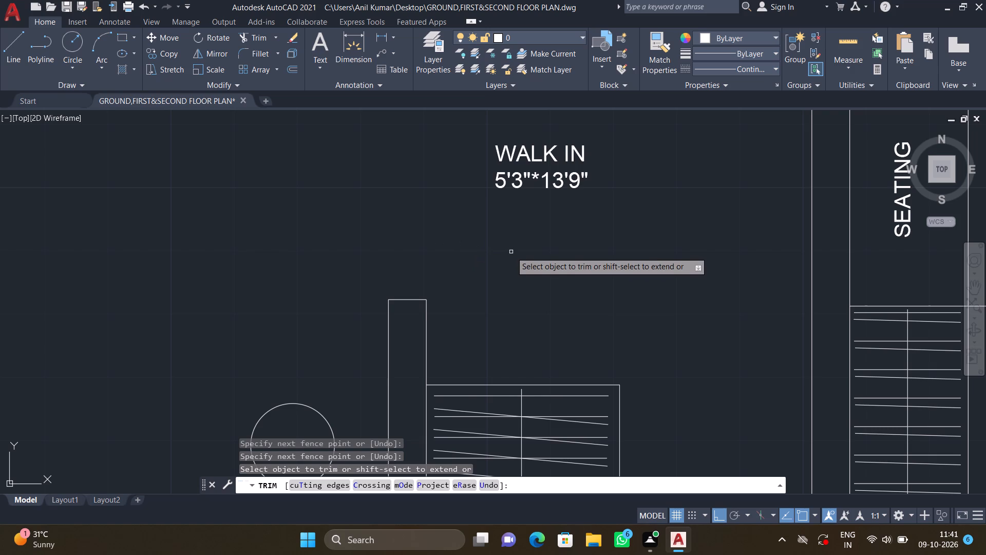
{"action": "scroll", "coordinate": [511, 252], "scroll_direction": "down", "scroll_amount": 2}
{"action": "middle_click_drag", "start_coordinate": [516, 262], "coordinate": [461, 229]}
{"action": "scroll", "coordinate": [467, 231], "scroll_direction": "down", "scroll_amount": 2}
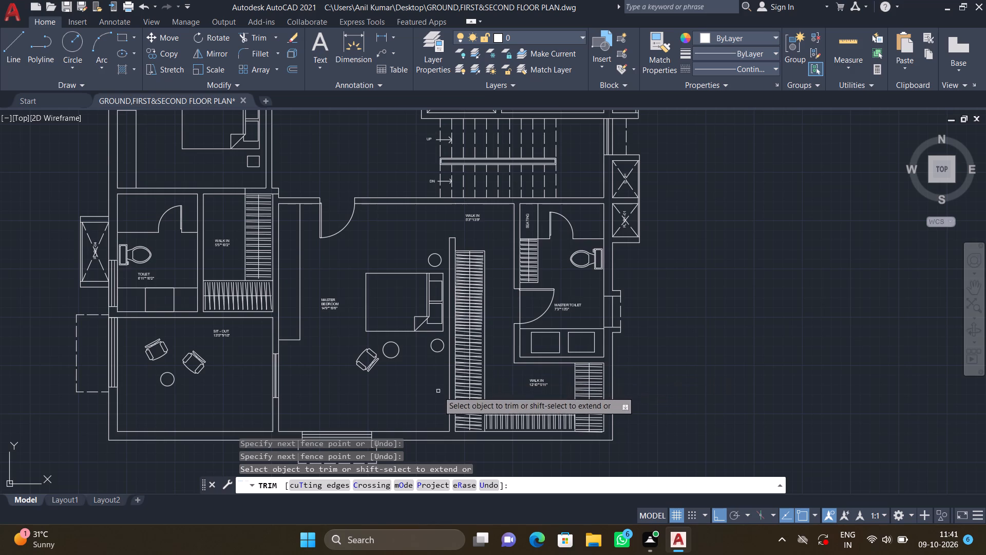
{"action": "middle_click_drag", "start_coordinate": [424, 385], "coordinate": [422, 352]}
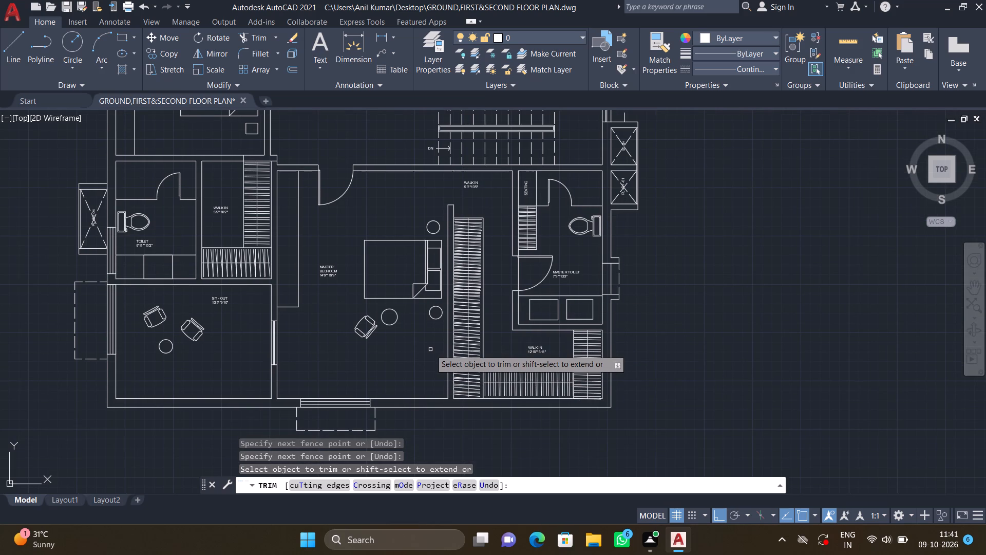
{"action": "key", "text": "Return"}
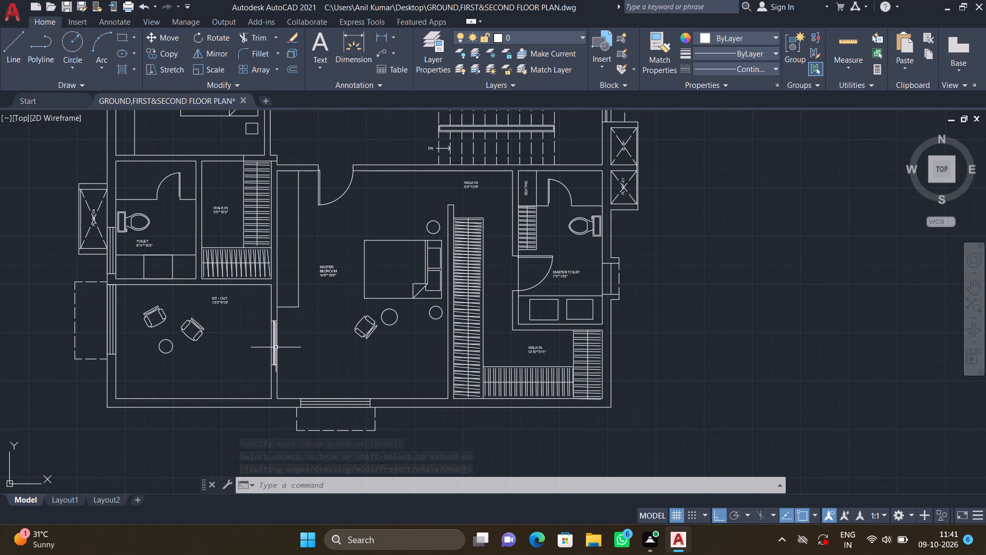
Extend the 5'5"*10'2" WALK IN's west wall line north across the wall thickness to BEDROOM-03's south wall line.
{"action": "middle_click_drag", "start_coordinate": [277, 340], "coordinate": [351, 376]}
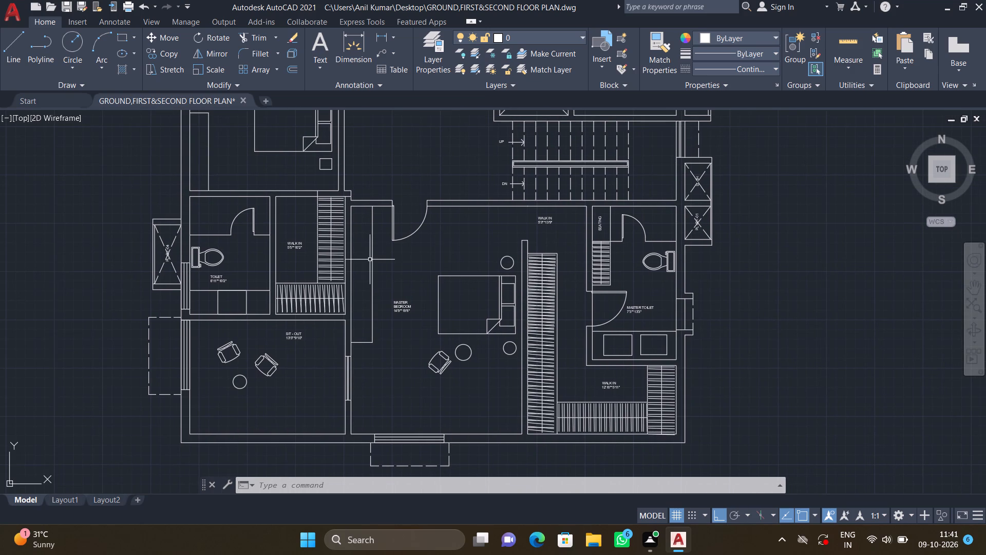
{"action": "middle_click_drag", "start_coordinate": [357, 247], "coordinate": [367, 292]}
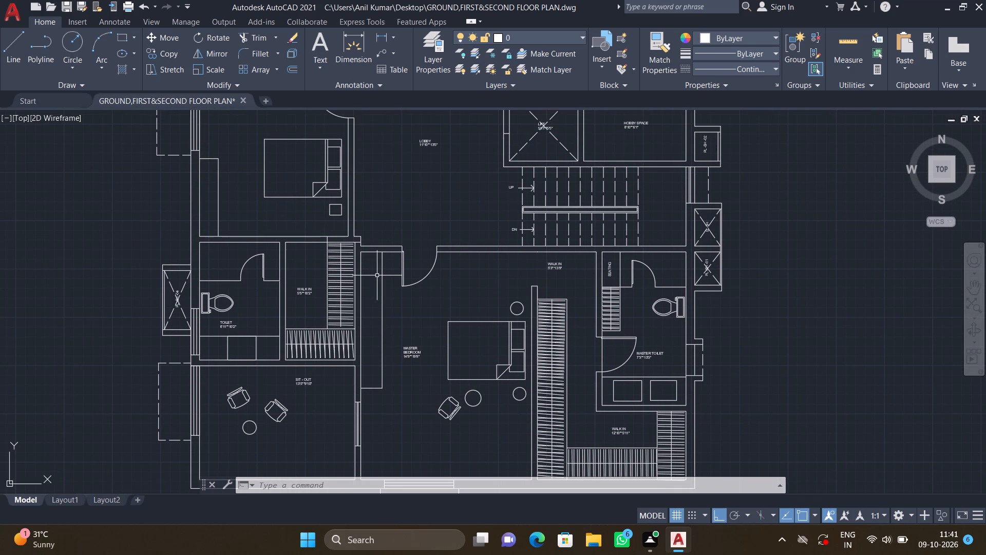
{"action": "scroll", "coordinate": [369, 268], "scroll_direction": "down", "scroll_amount": 1}
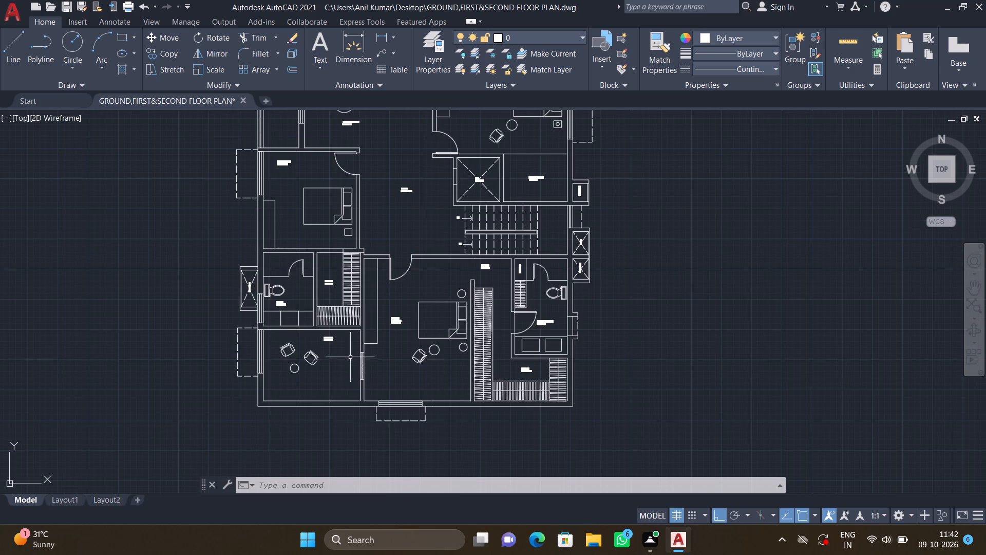
{"action": "middle_click_drag", "start_coordinate": [339, 349], "coordinate": [414, 300]}
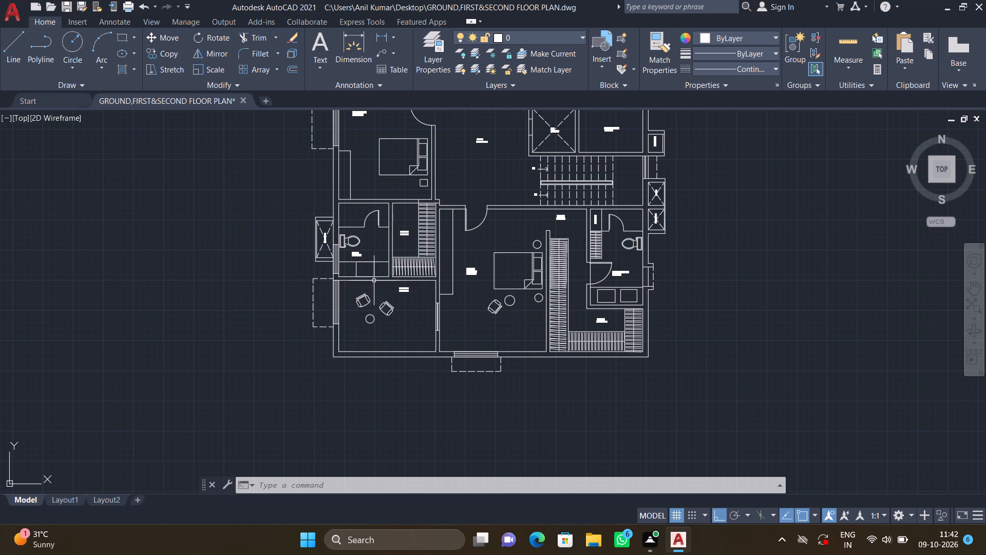
{"action": "middle_click_drag", "start_coordinate": [393, 218], "coordinate": [390, 257]}
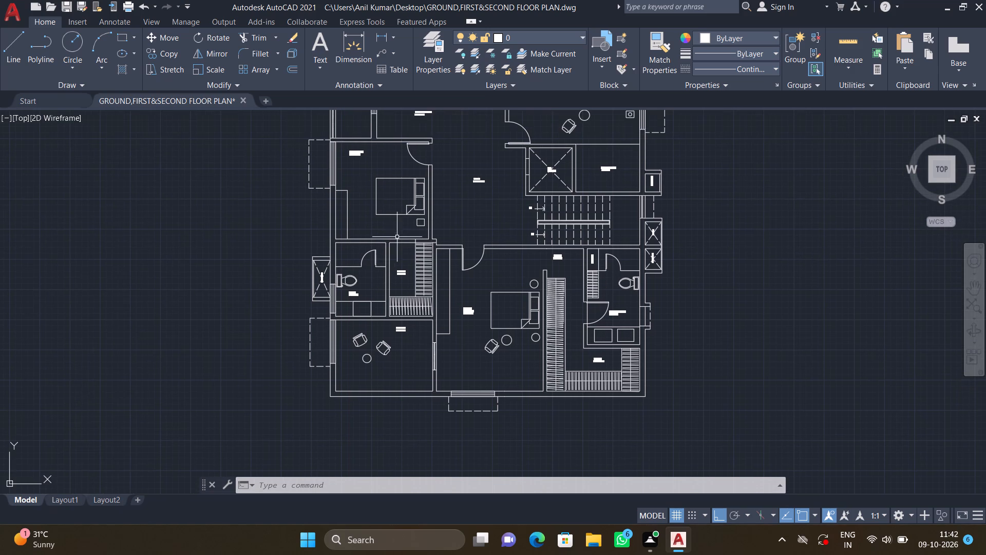
{"action": "scroll", "coordinate": [401, 234], "scroll_direction": "up", "scroll_amount": 3}
{"action": "key", "text": "e"}
{"action": "key", "text": "x"}
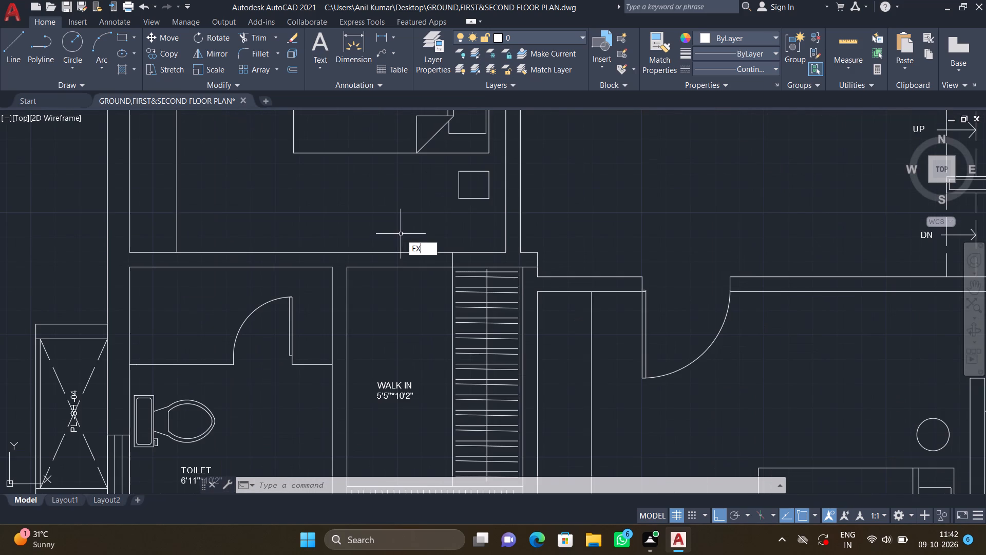
{"action": "key", "text": "Return"}
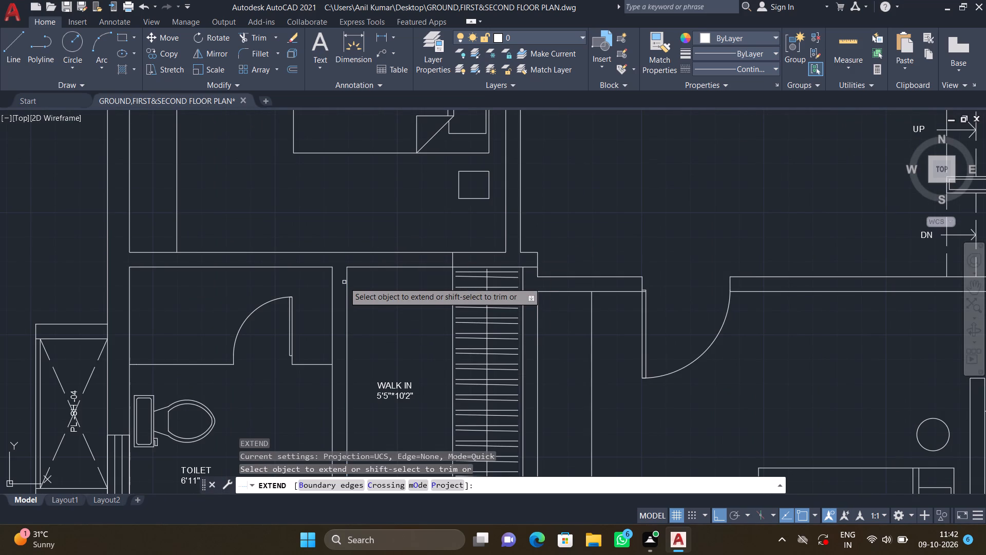
{"action": "double_click", "coordinate": [346, 284]}
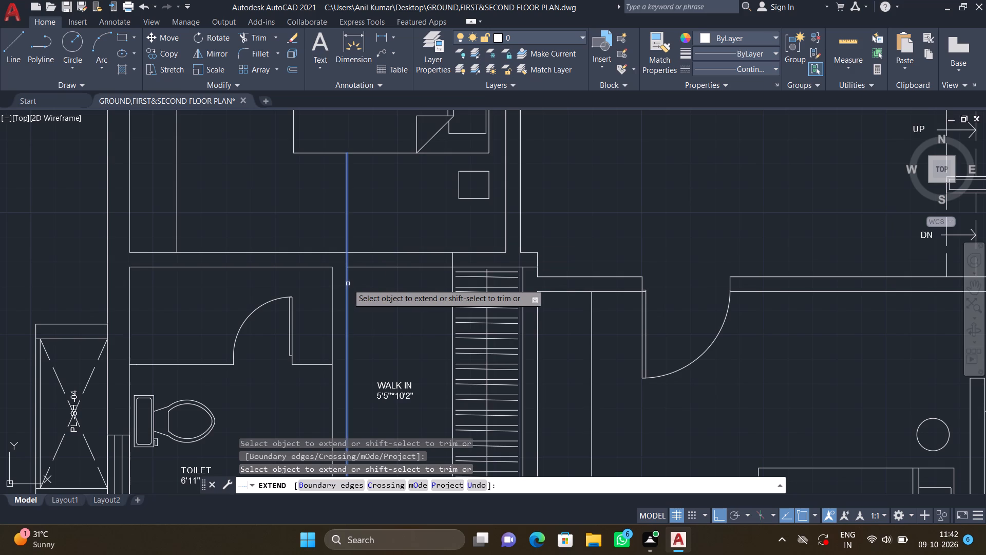
{"action": "key", "text": "Return"}
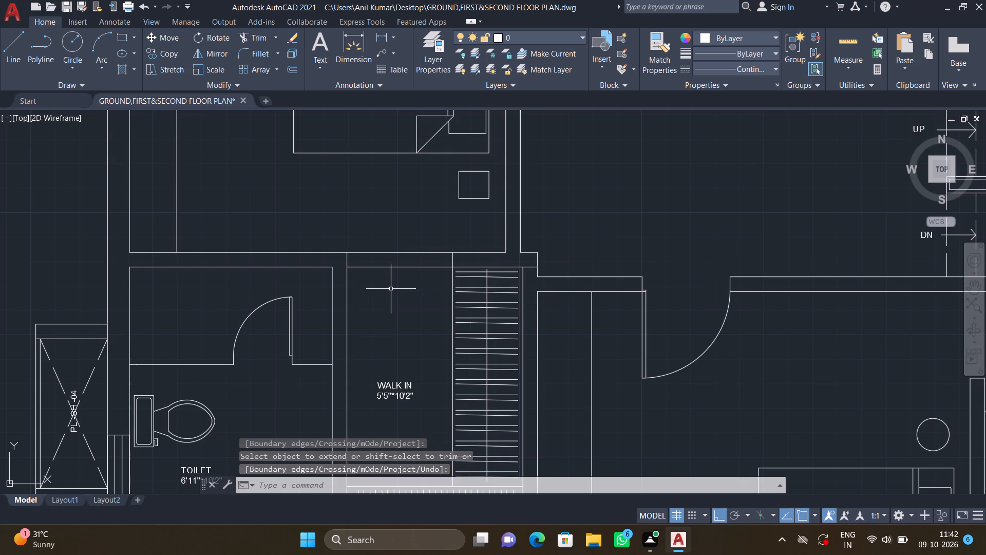
Trim both wall lines between BEDROOM-03 and the 5'5"*10'2" WALK IN to open the passage between them.
{"action": "key", "text": "t"}
{"action": "key", "text": "r"}
{"action": "key", "text": "Return"}
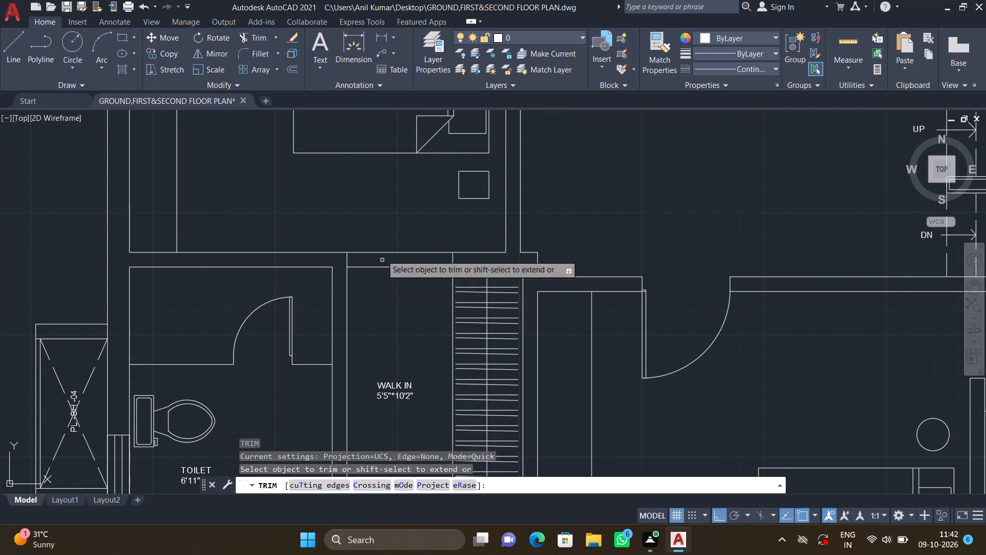
{"action": "left_click_drag", "start_coordinate": [380, 211], "coordinate": [395, 298]}
{"action": "left_click", "coordinate": [395, 298]}
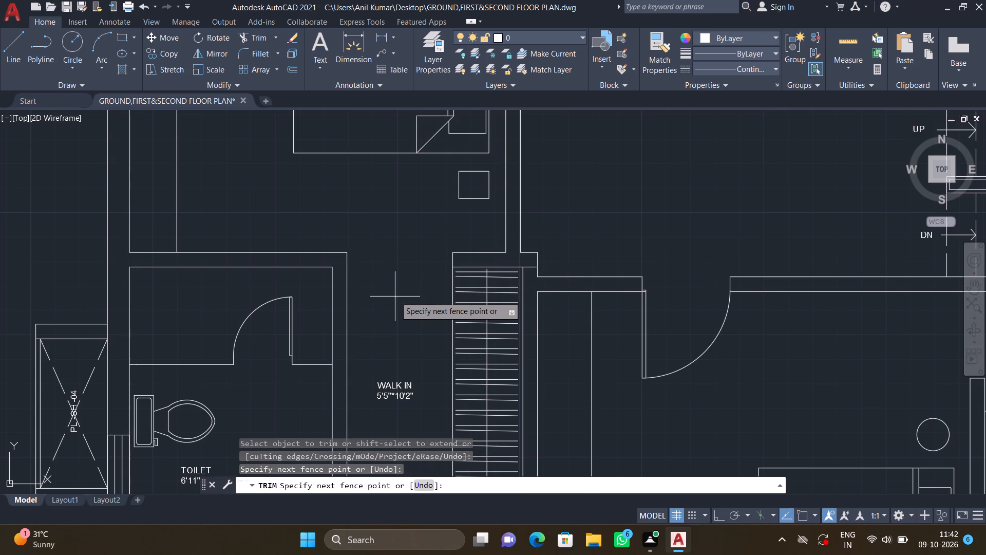
{"action": "key", "text": "Return"}
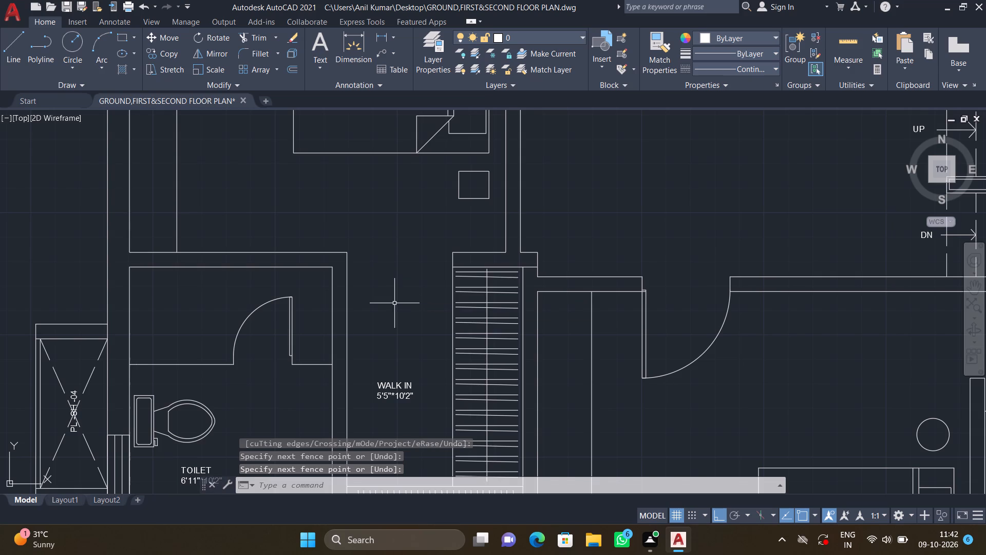
Draw a horizontal line across the wall between TOILET and WALK IN, continuing the toilet's internal partition line east.
{"action": "middle_click_drag", "start_coordinate": [394, 299], "coordinate": [488, 253]}
{"action": "key", "text": "l"}
{"action": "key", "text": "Return"}
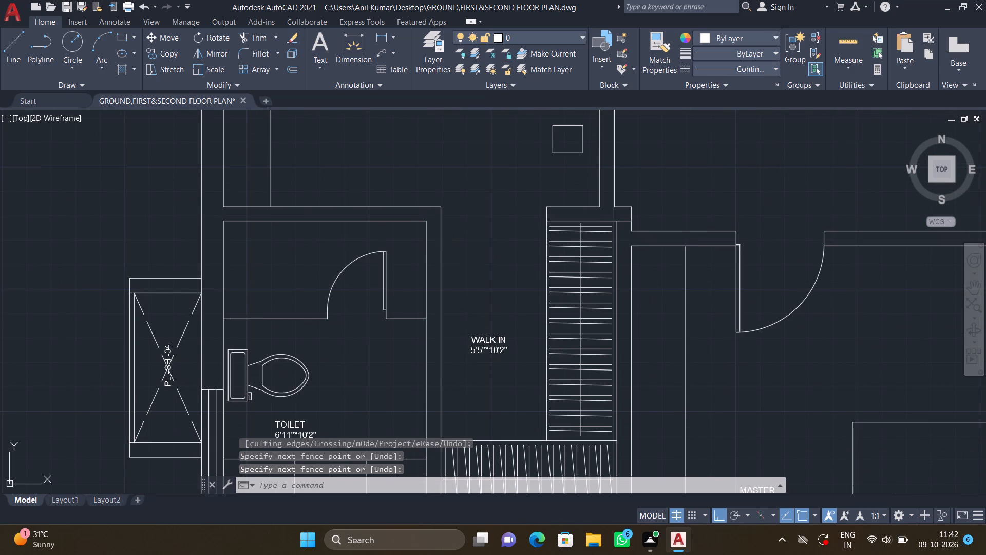
{"action": "middle_click_drag", "start_coordinate": [446, 292], "coordinate": [440, 250]}
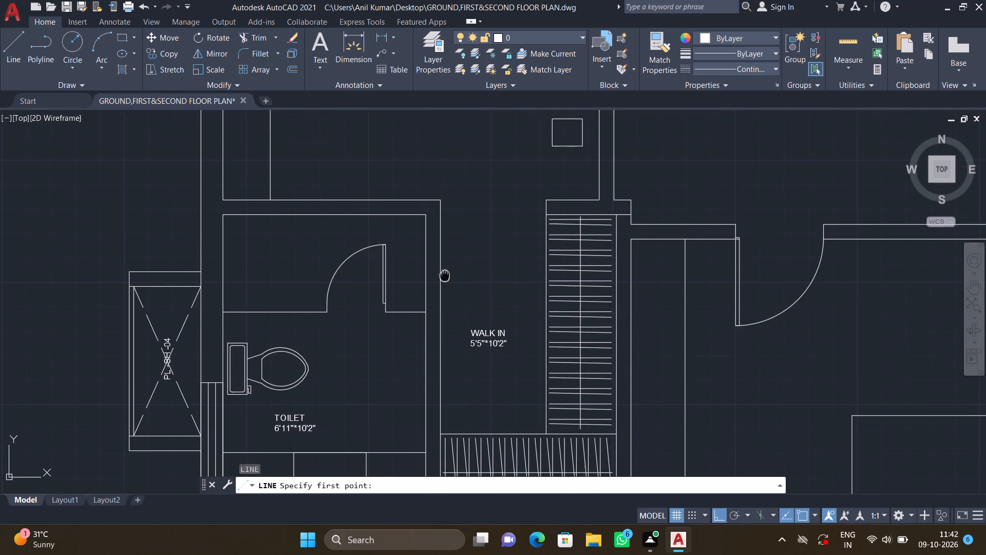
{"action": "middle_click_drag", "start_coordinate": [440, 250], "coordinate": [436, 230]}
{"action": "scroll", "coordinate": [408, 275], "scroll_direction": "up", "scroll_amount": 2}
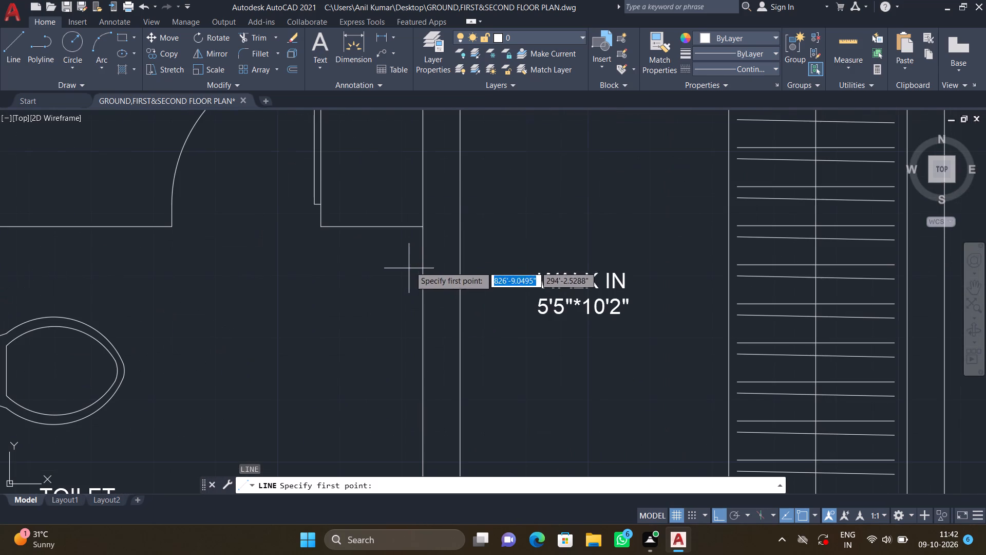
{"action": "double_click", "coordinate": [422, 227]}
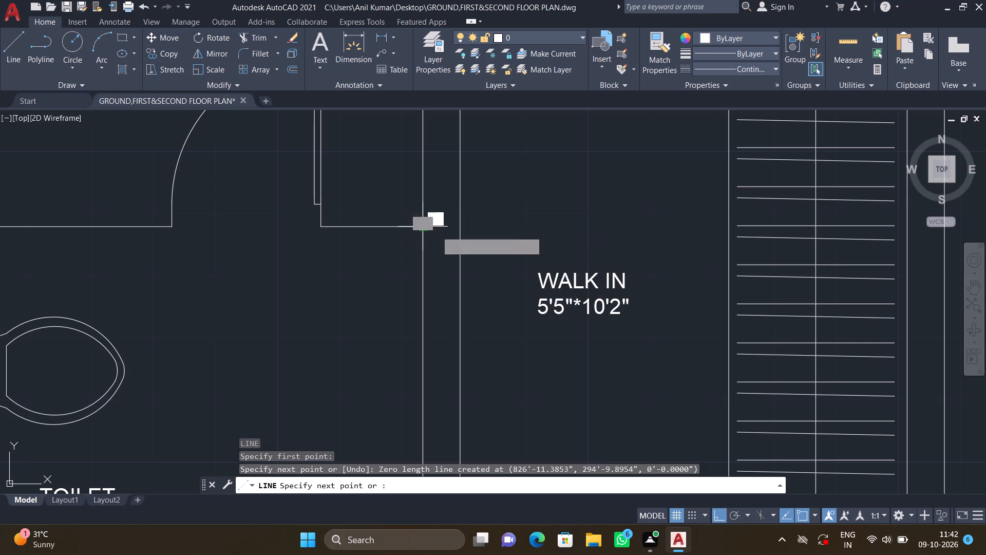
{"action": "double_click", "coordinate": [460, 228]}
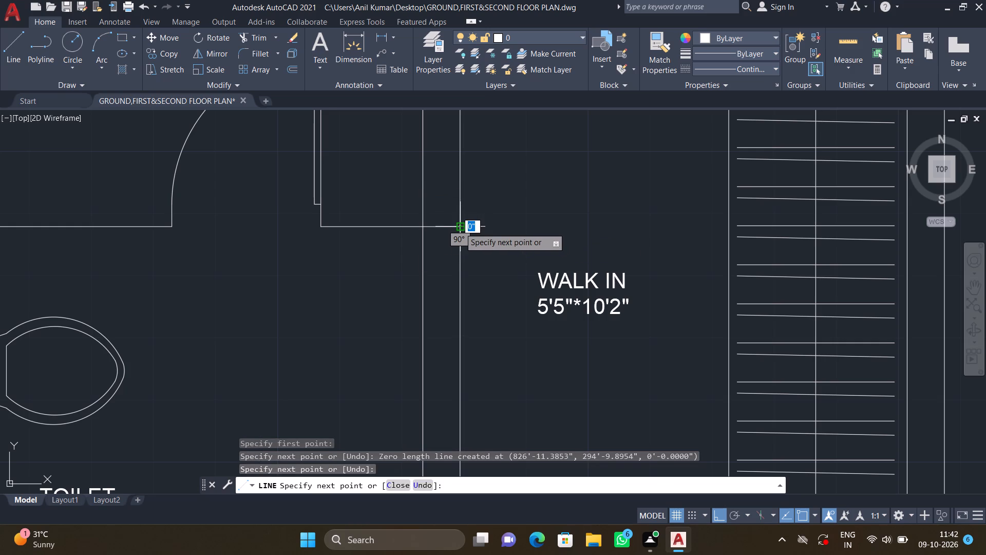
{"action": "key", "text": "Return"}
Draw a second horizontal line across the TOILET and WALK IN wall, south of the first, to mark the door opening's other side.
{"action": "scroll", "coordinate": [458, 228], "scroll_direction": "down", "scroll_amount": 2}
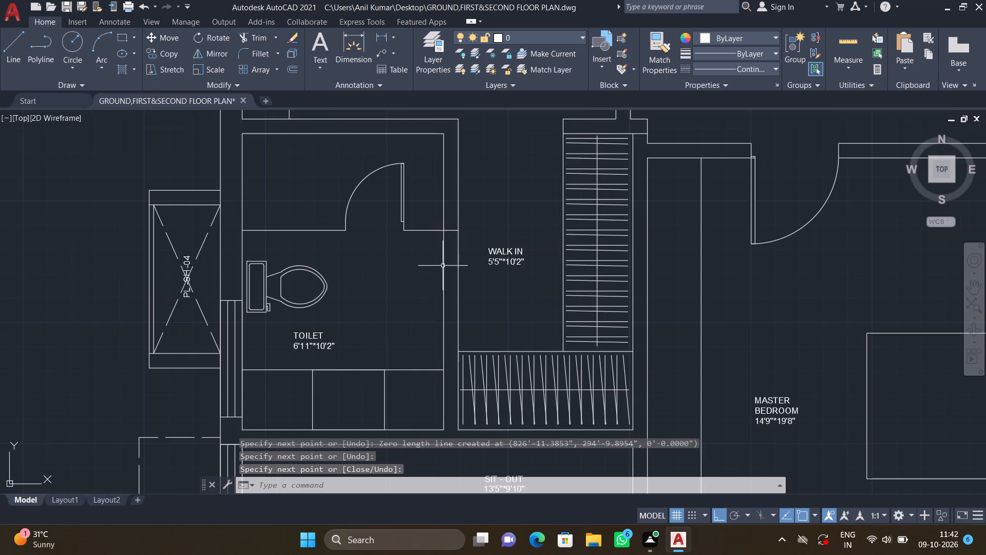
{"action": "middle_click_drag", "start_coordinate": [423, 280], "coordinate": [354, 237]}
{"action": "key", "text": "l"}
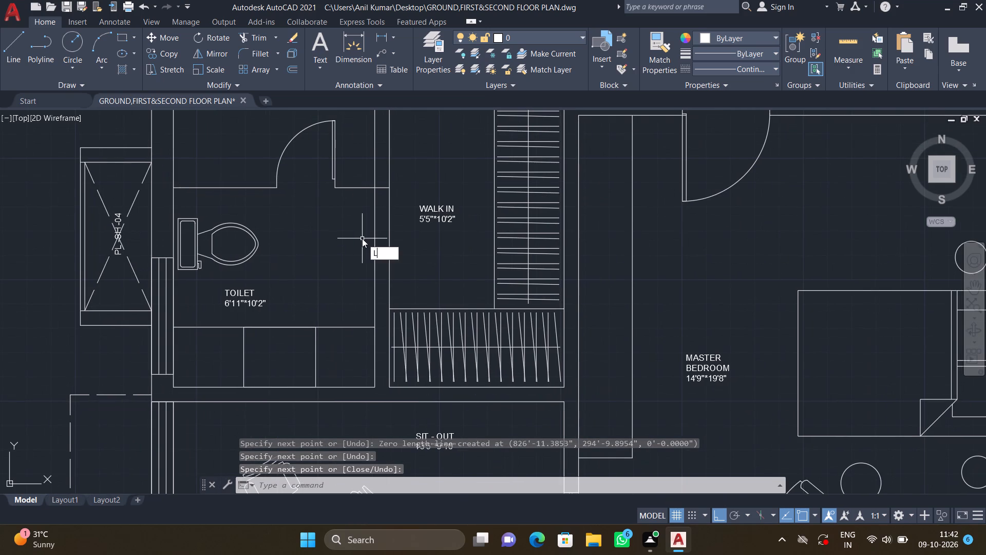
{"action": "key", "text": "Return"}
{"action": "scroll", "coordinate": [377, 243], "scroll_direction": "up", "scroll_amount": 1}
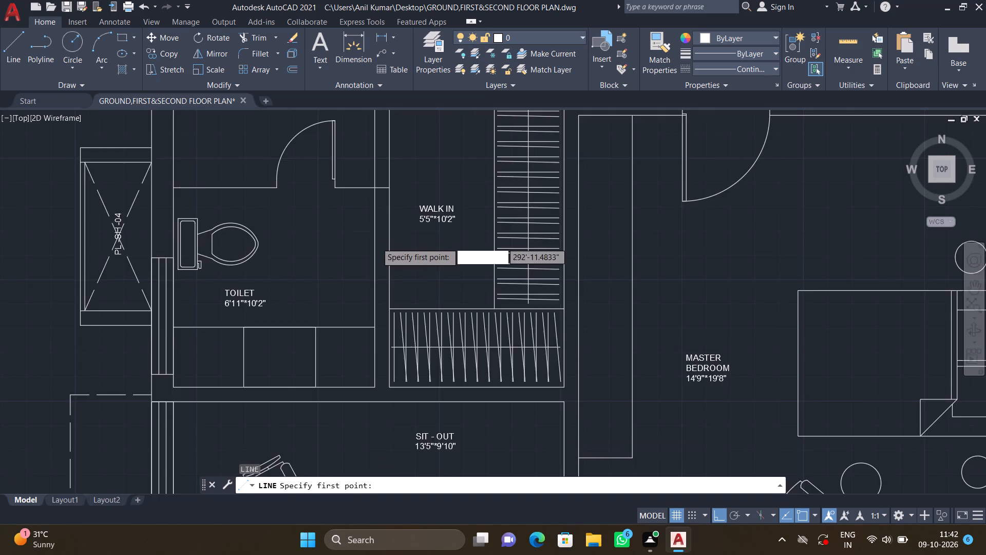
{"action": "scroll", "coordinate": [371, 243], "scroll_direction": "up", "scroll_amount": 1}
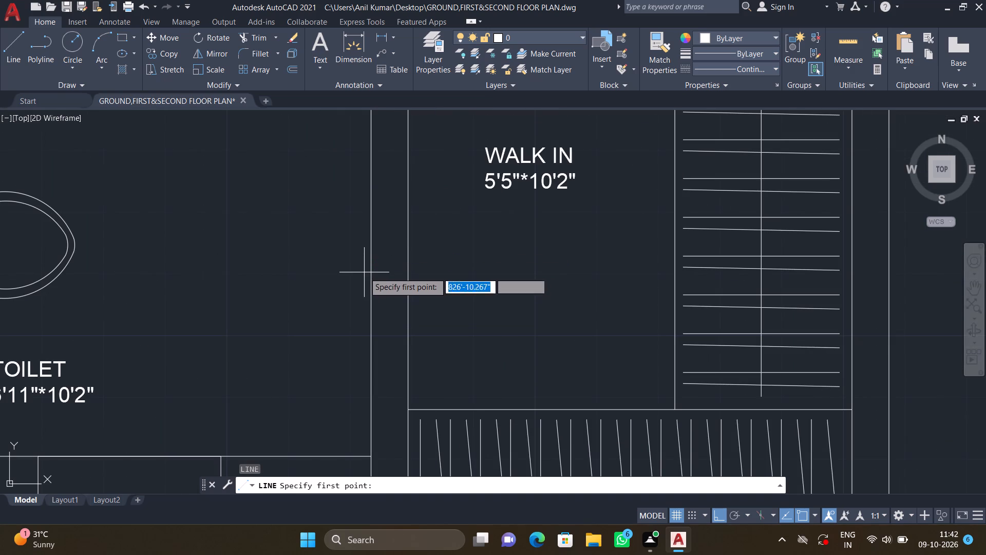
{"action": "left_click", "coordinate": [370, 252]}
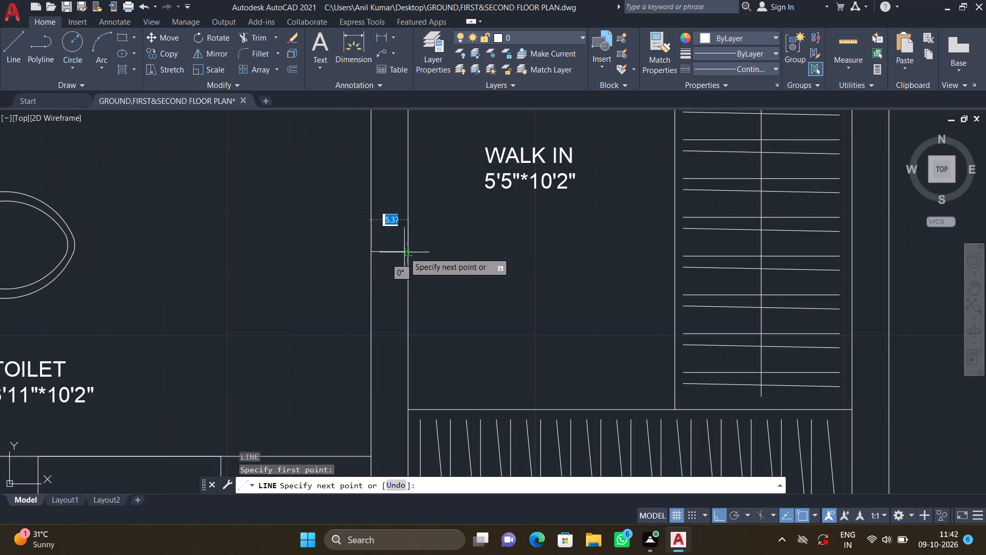
{"action": "double_click", "coordinate": [406, 251]}
{"action": "key", "text": "Return"}
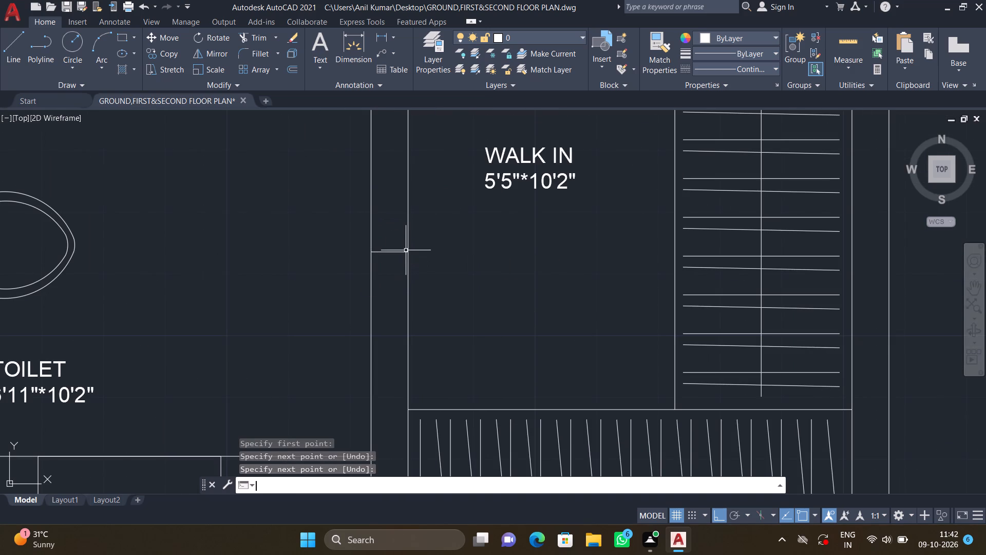
Trim both wall lines between the two horizontal marks to open the doorway between TOILET and WALK IN.
{"action": "scroll", "coordinate": [406, 251], "scroll_direction": "down", "scroll_amount": 2}
{"action": "middle_click_drag", "start_coordinate": [424, 226], "coordinate": [415, 279]}
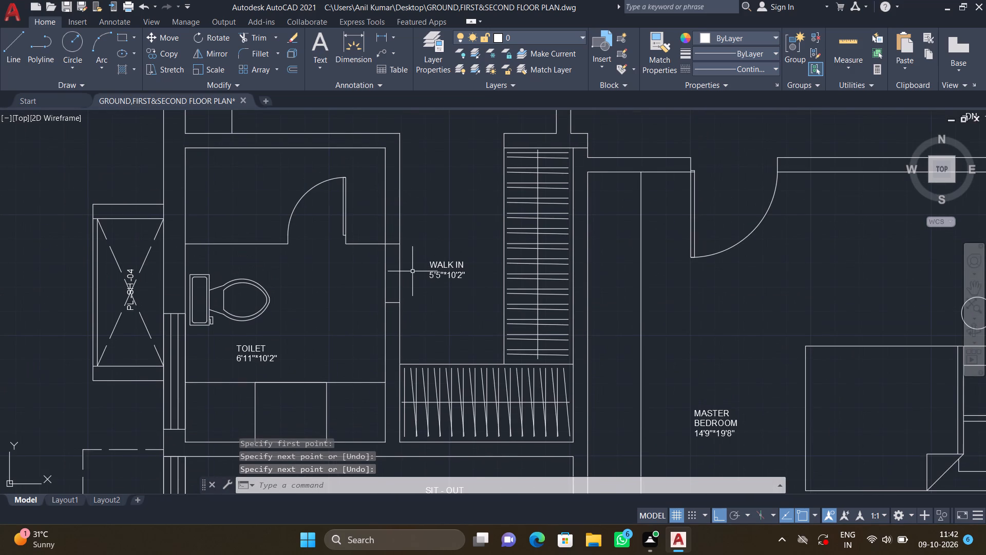
{"action": "type", "text": "TR"}
{"action": "key", "text": "Return"}
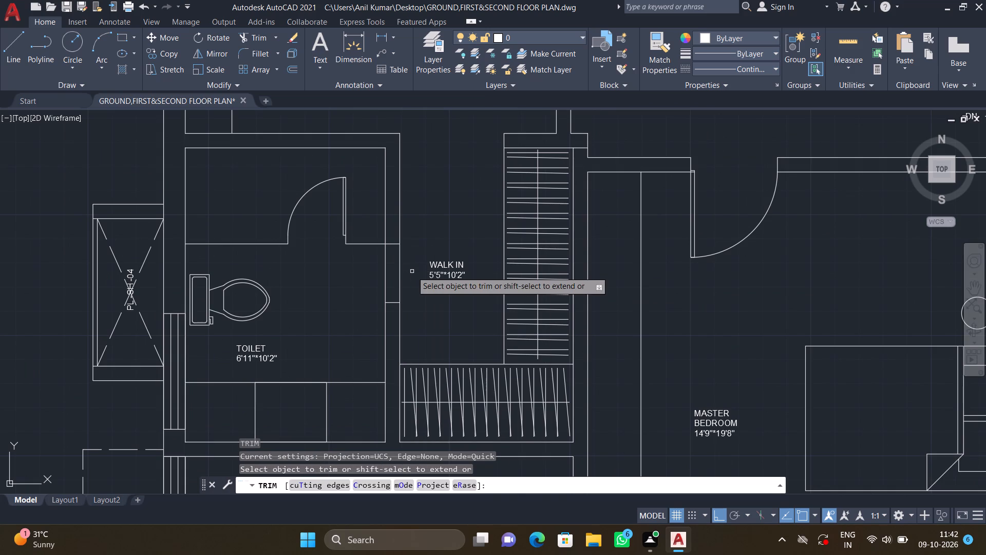
{"action": "left_click_drag", "start_coordinate": [373, 260], "coordinate": [416, 278]}
{"action": "double_click", "coordinate": [416, 278]}
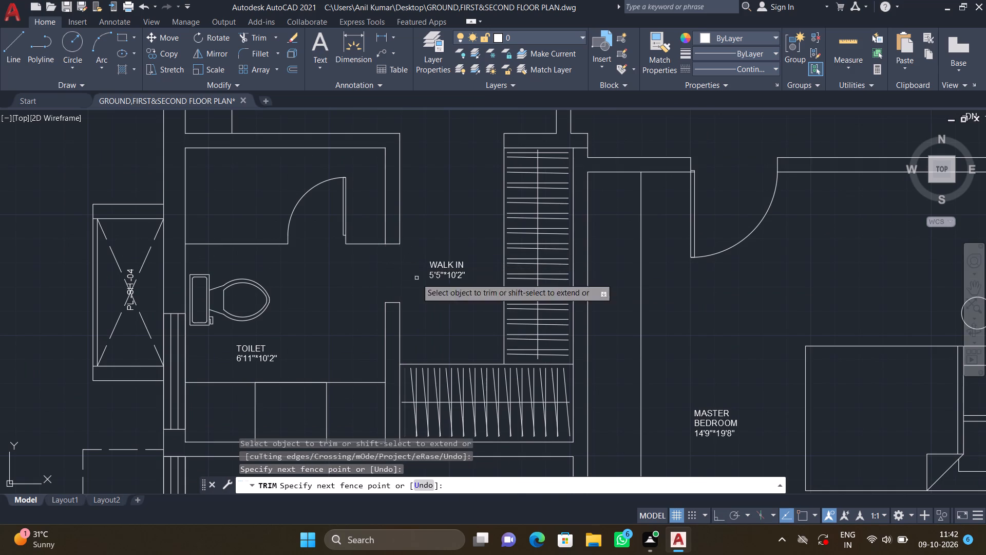
{"action": "key", "text": "Return"}
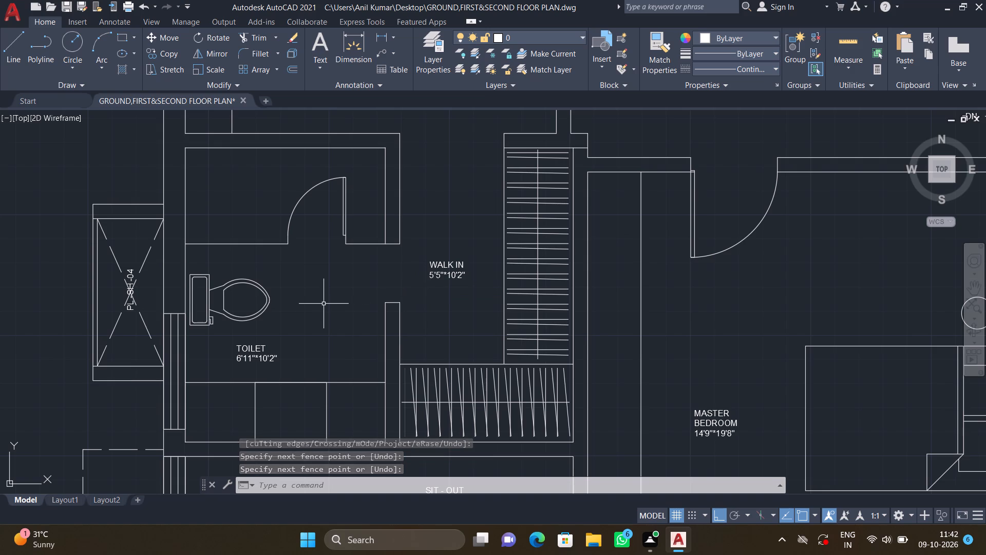
Examine the whole floor plan for parts that still need completing.
{"action": "middle_click_drag", "start_coordinate": [328, 298], "coordinate": [340, 375]}
{"action": "scroll", "coordinate": [340, 357], "scroll_direction": "down", "scroll_amount": 1}
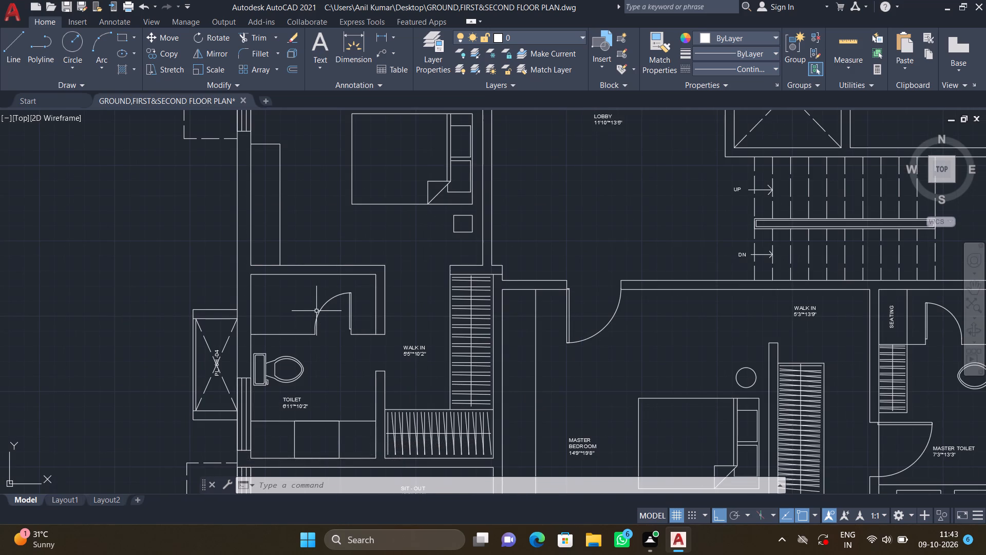
{"action": "middle_click_drag", "start_coordinate": [314, 329], "coordinate": [318, 349]}
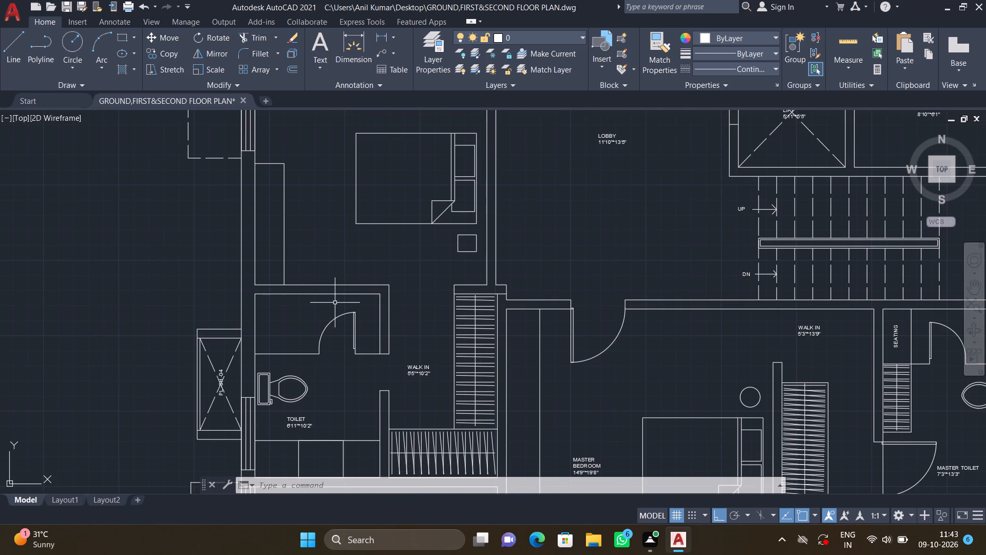
{"action": "middle_click_drag", "start_coordinate": [367, 308], "coordinate": [364, 325]}
{"action": "scroll", "coordinate": [361, 326], "scroll_direction": "down", "scroll_amount": 2}
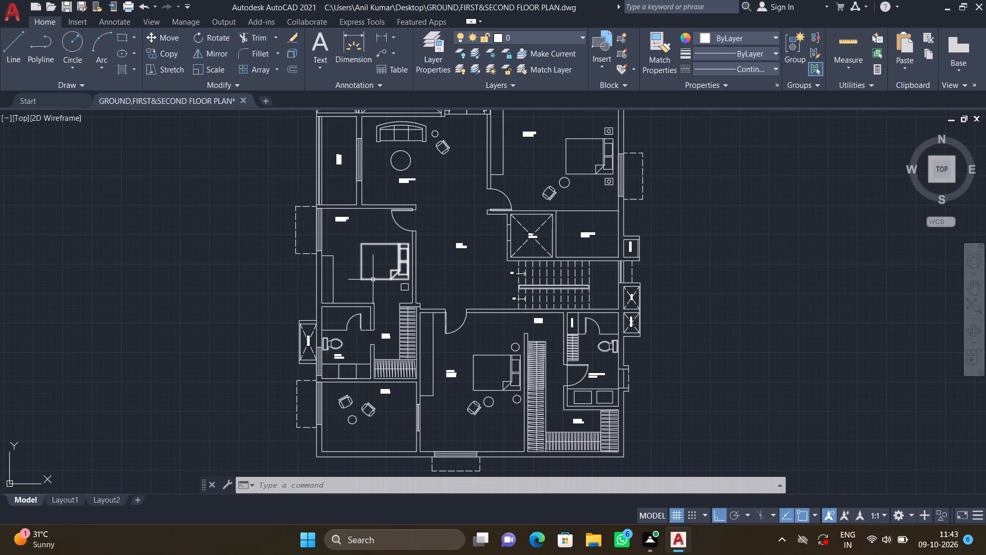
{"action": "middle_click_drag", "start_coordinate": [372, 279], "coordinate": [375, 317]}
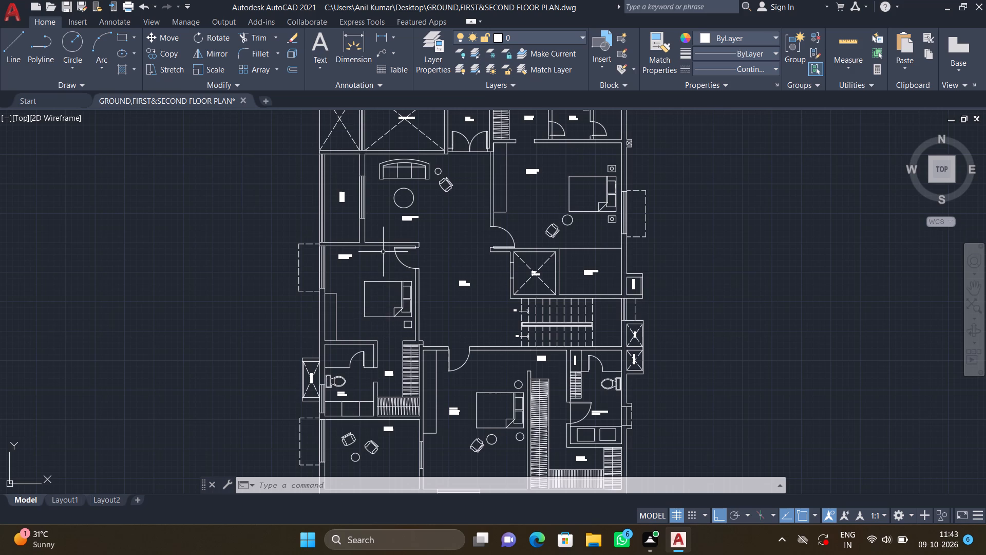
{"action": "middle_click_drag", "start_coordinate": [408, 290], "coordinate": [363, 266]}
{"action": "scroll", "coordinate": [364, 269], "scroll_direction": "down", "scroll_amount": 2}
{"action": "middle_click_drag", "start_coordinate": [427, 207], "coordinate": [422, 244]}
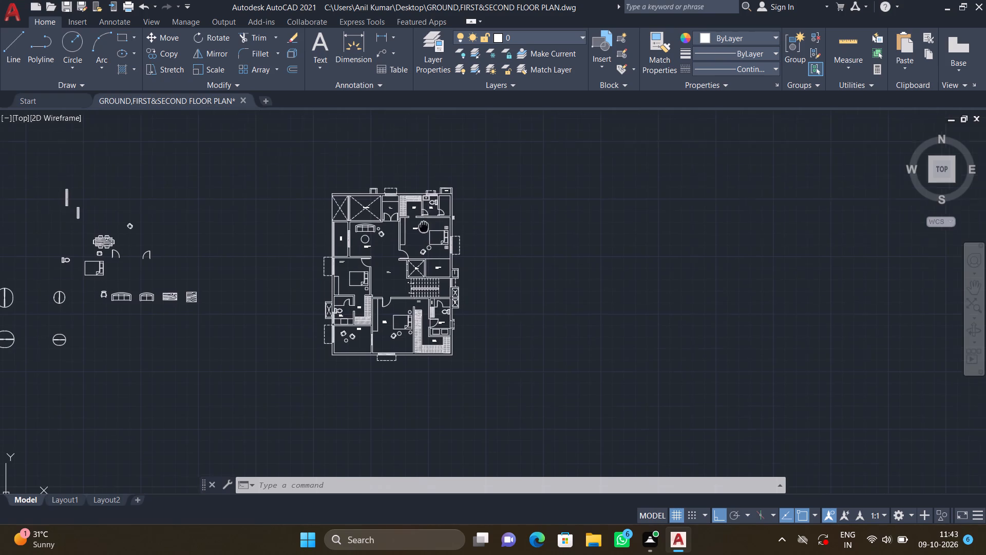
{"action": "middle_click_drag", "start_coordinate": [422, 244], "coordinate": [420, 274]}
{"action": "scroll", "coordinate": [449, 253], "scroll_direction": "up", "scroll_amount": 1}
{"action": "middle_click_drag", "start_coordinate": [452, 310], "coordinate": [441, 258]}
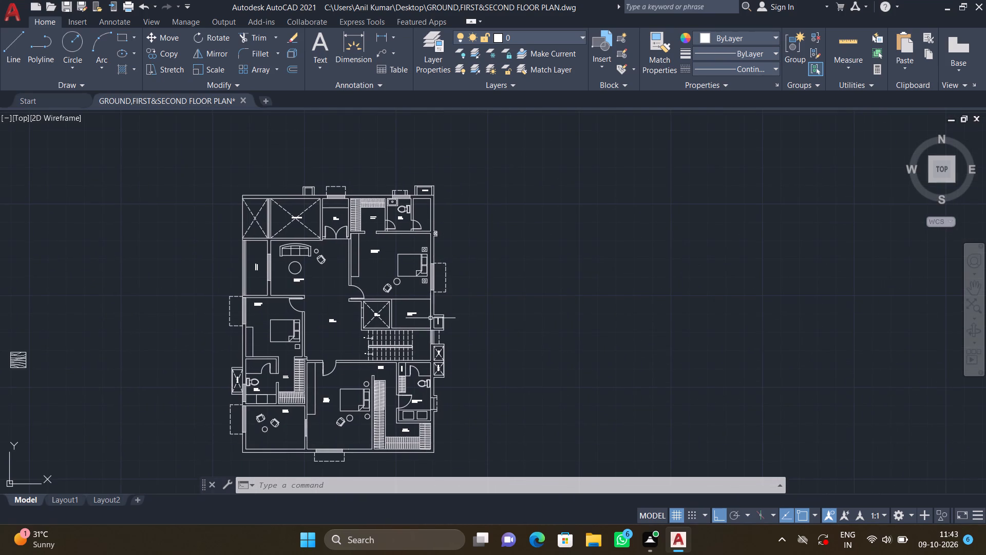
Set the current linetype to the dashed ACAD one and draw a diagonal across shaft PL-SH-02 from its northwest to southeast inner corner.
{"action": "scroll", "coordinate": [430, 318], "scroll_direction": "up", "scroll_amount": 5}
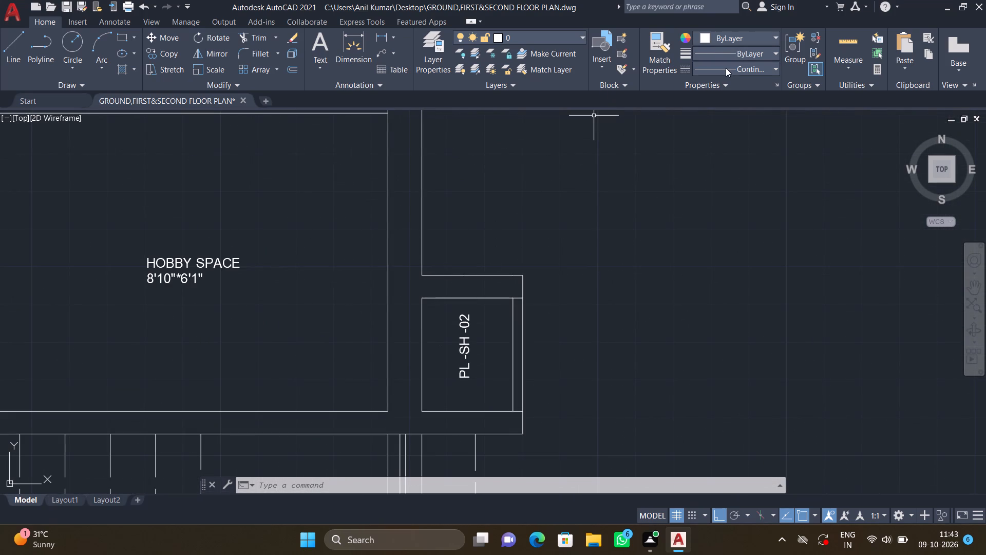
{"action": "double_click", "coordinate": [726, 67]}
{"action": "left_click", "coordinate": [735, 69]}
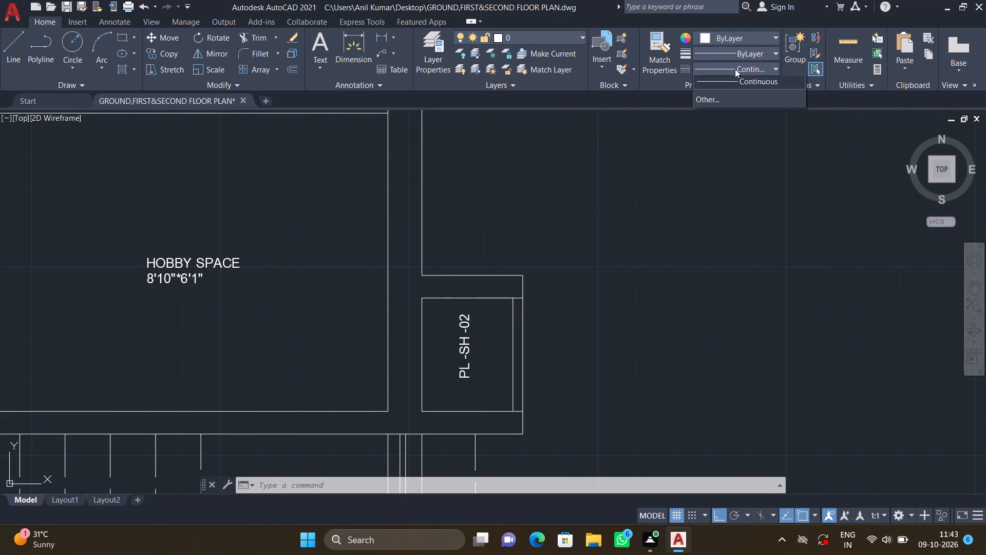
{"action": "left_click", "coordinate": [723, 115]}
{"action": "middle_click_drag", "start_coordinate": [517, 273], "coordinate": [516, 256]}
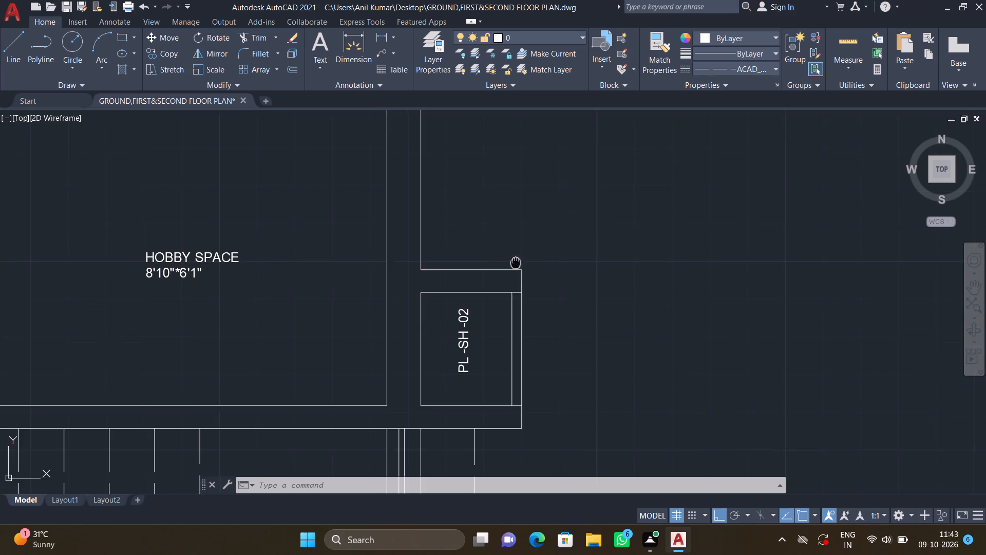
{"action": "middle_click_drag", "start_coordinate": [516, 256], "coordinate": [521, 235]}
{"action": "key", "text": "l"}
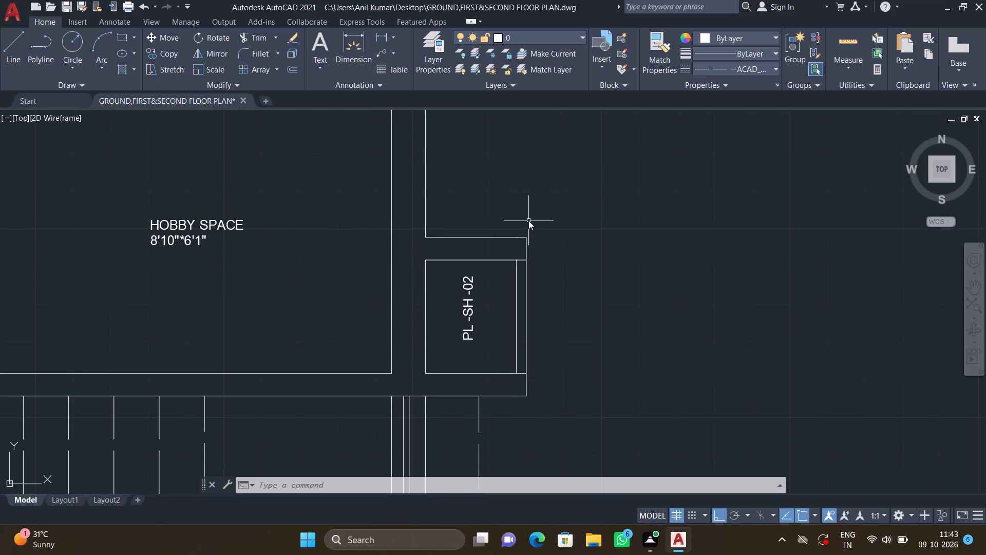
{"action": "key", "text": "Return"}
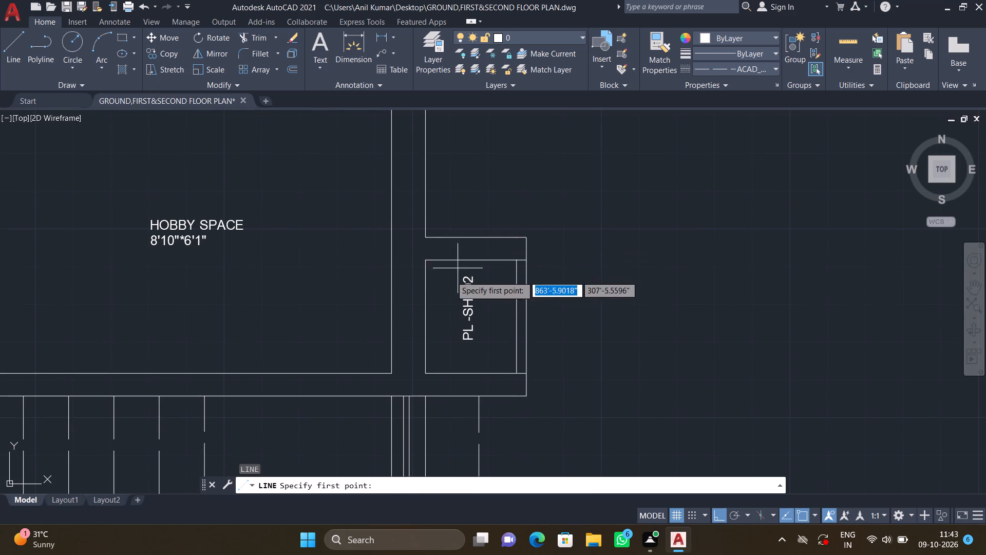
{"action": "left_click", "coordinate": [425, 259]}
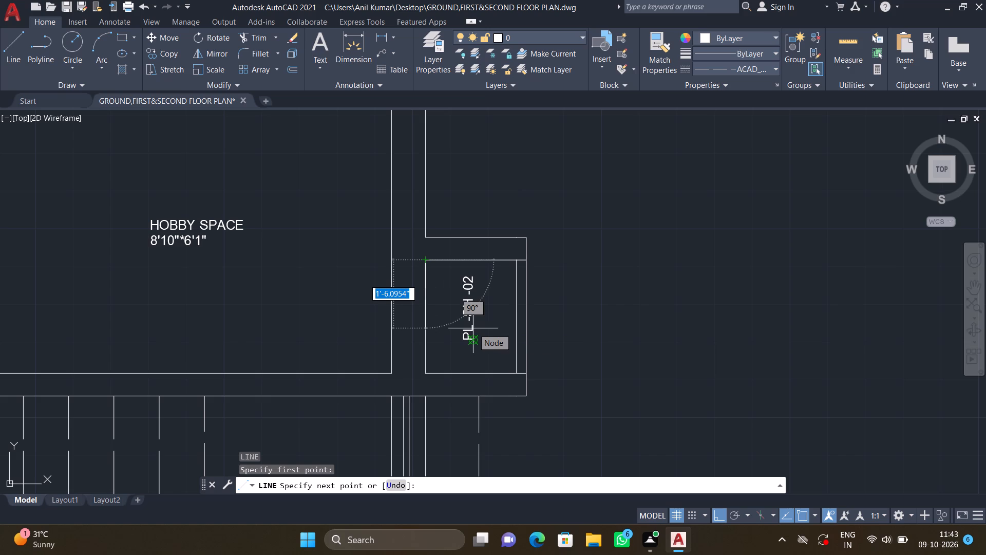
{"action": "key", "text": "F8"}
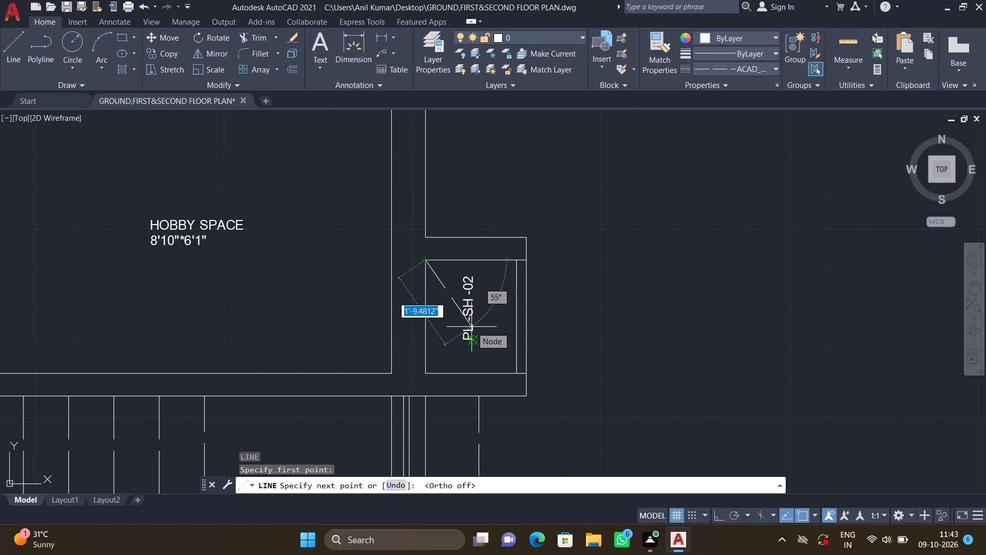
{"action": "scroll", "coordinate": [495, 324], "scroll_direction": "up", "scroll_amount": 1}
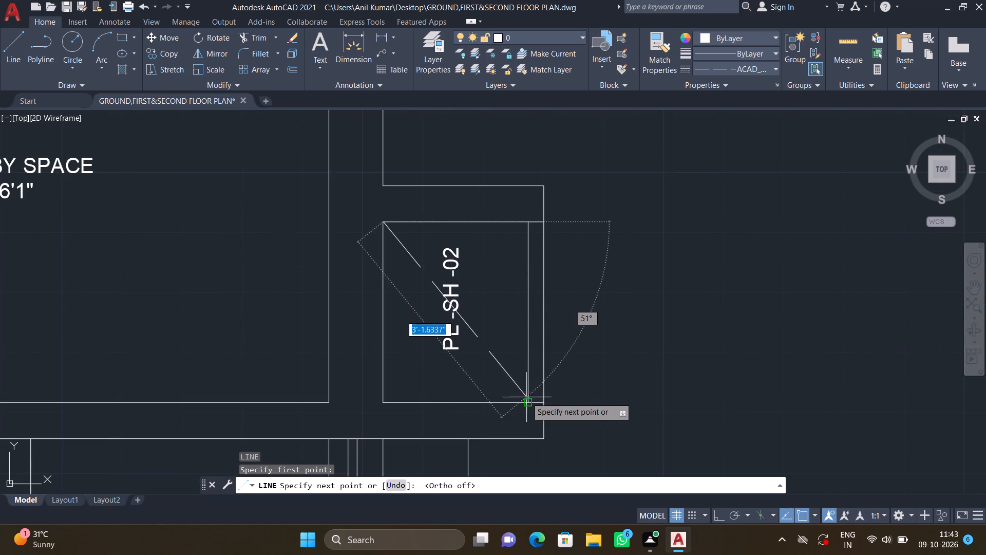
{"action": "left_click", "coordinate": [528, 402]}
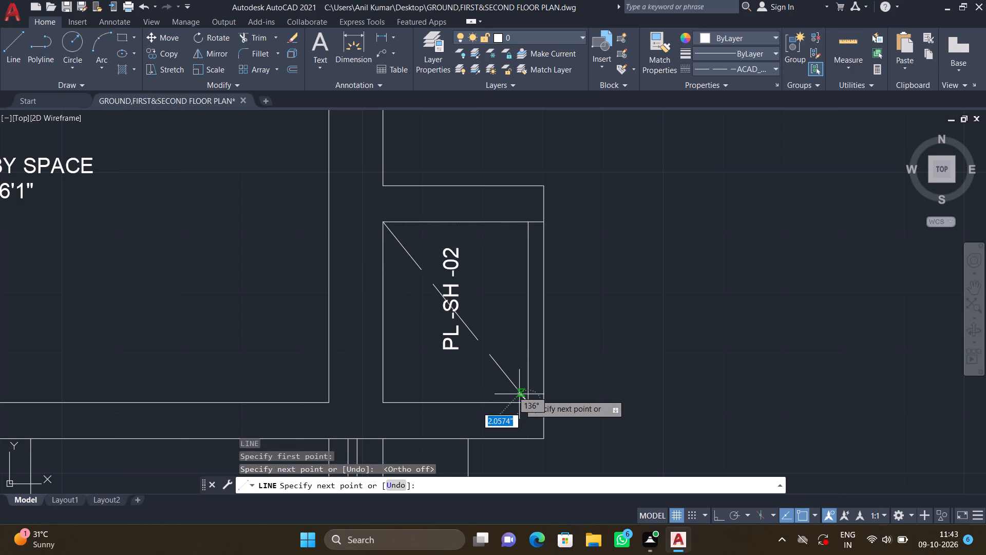
{"action": "key", "text": "Return"}
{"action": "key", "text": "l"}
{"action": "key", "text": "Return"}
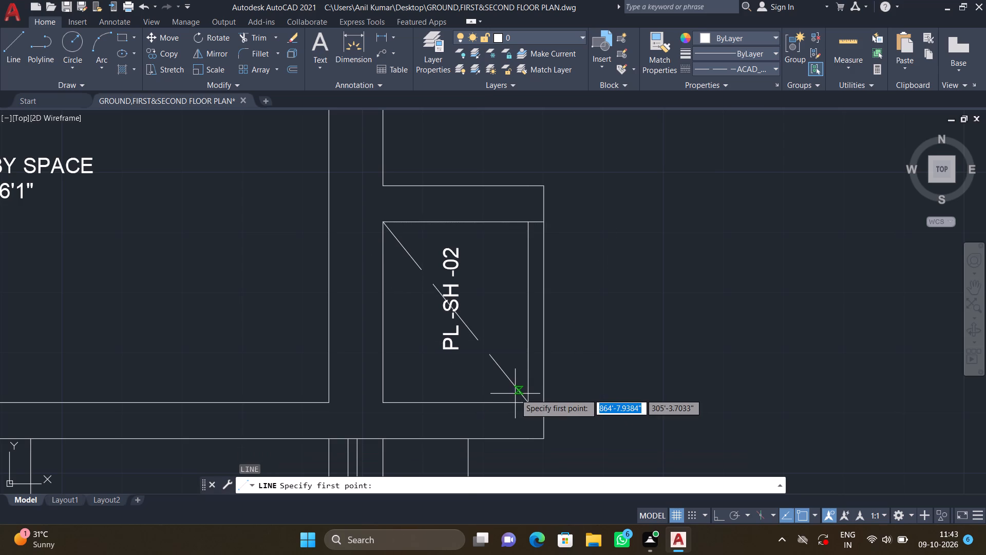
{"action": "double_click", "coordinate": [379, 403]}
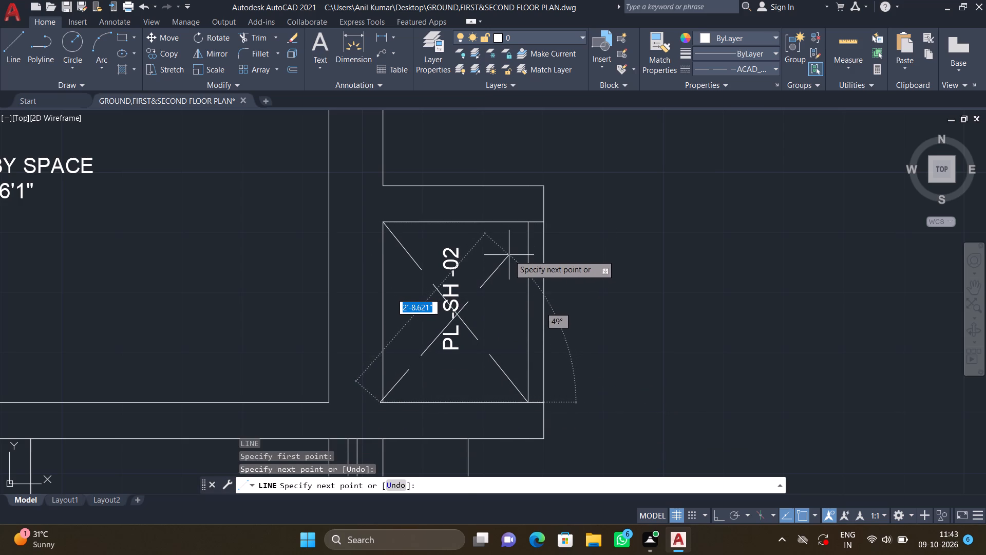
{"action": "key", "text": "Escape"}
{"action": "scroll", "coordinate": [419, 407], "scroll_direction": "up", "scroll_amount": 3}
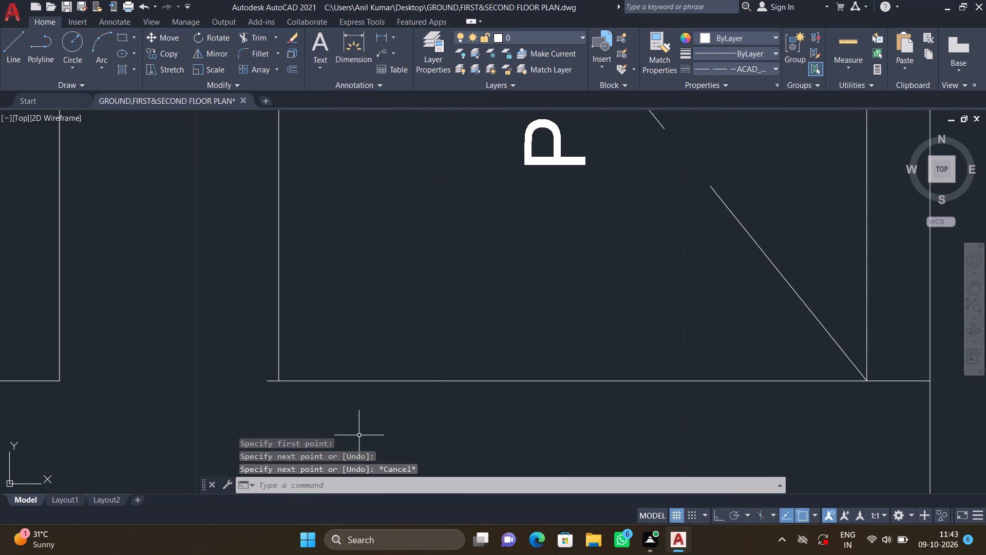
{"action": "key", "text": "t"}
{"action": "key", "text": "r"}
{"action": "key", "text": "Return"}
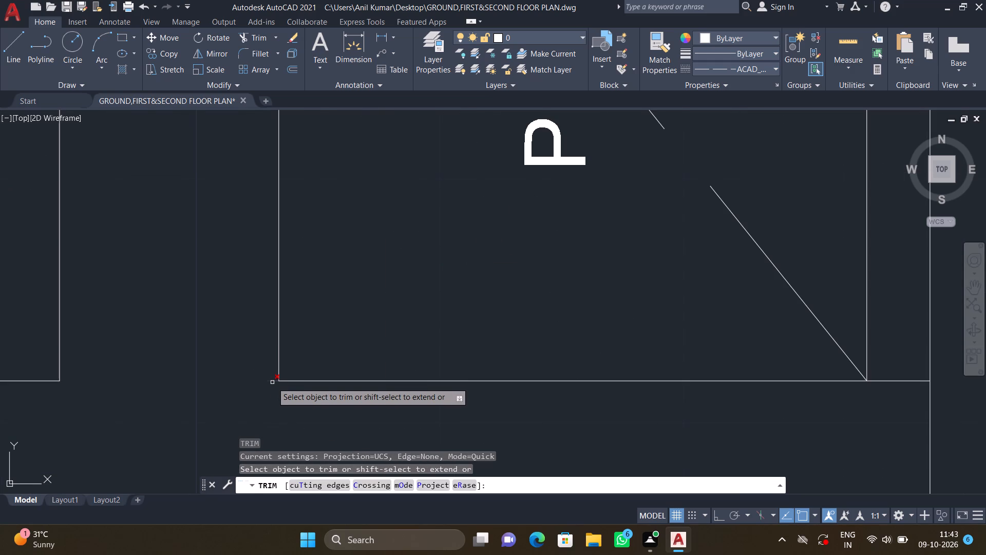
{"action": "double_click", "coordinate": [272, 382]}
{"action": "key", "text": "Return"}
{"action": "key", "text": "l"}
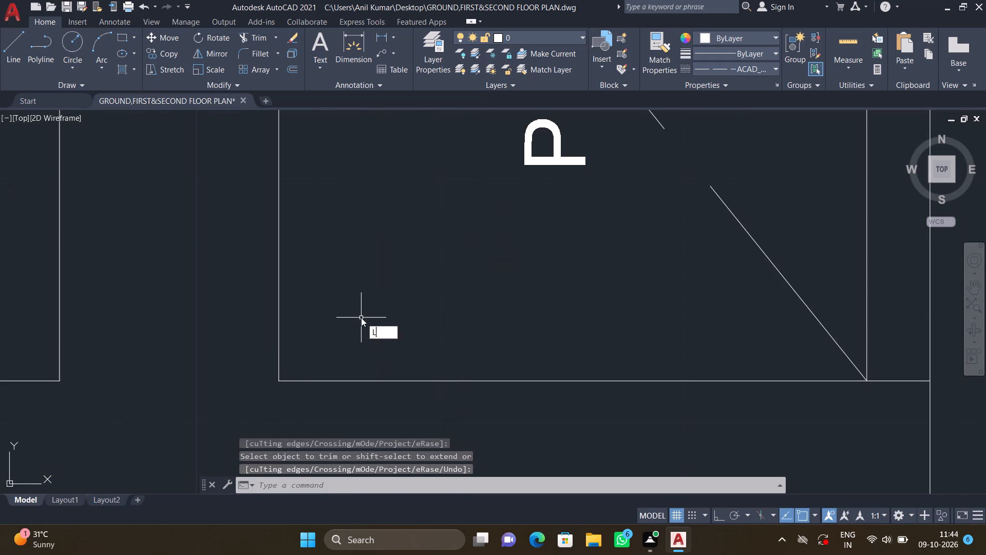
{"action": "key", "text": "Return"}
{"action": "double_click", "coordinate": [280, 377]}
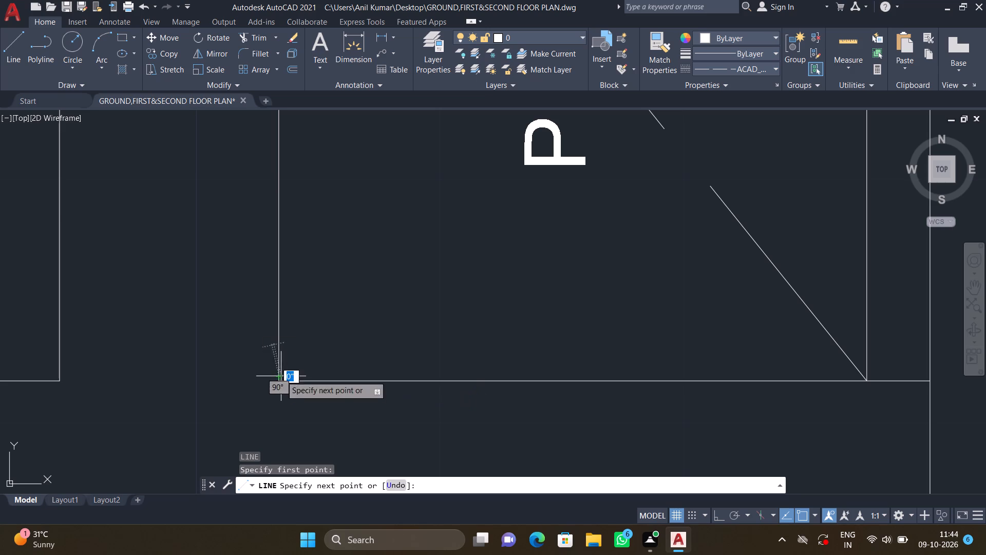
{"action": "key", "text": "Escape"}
Draw the second dashed diagonal across shaft PL-SH-02, from its southwest to its northeast inner corner.
{"action": "key", "text": "l"}
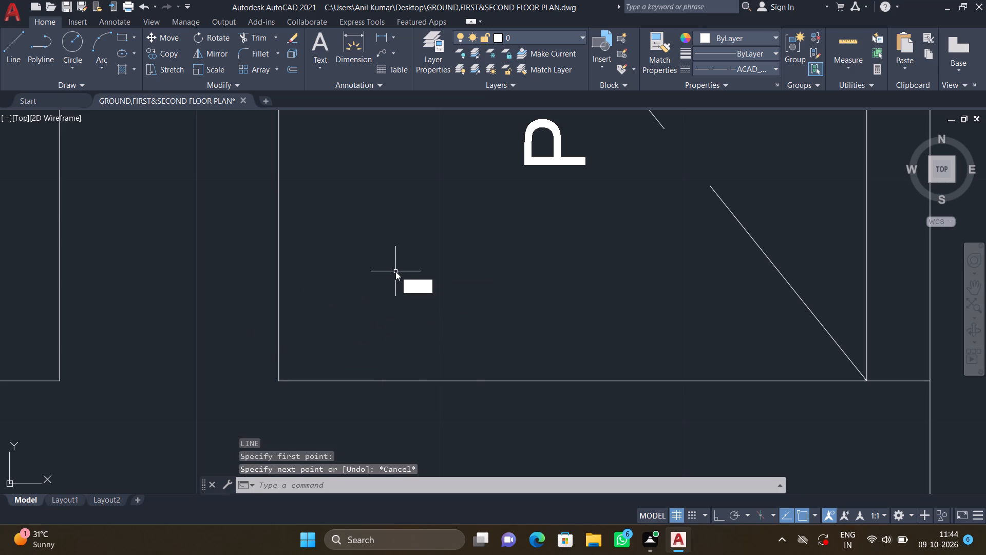
{"action": "key", "text": "Return"}
{"action": "scroll", "coordinate": [291, 388], "scroll_direction": "up", "scroll_amount": 2}
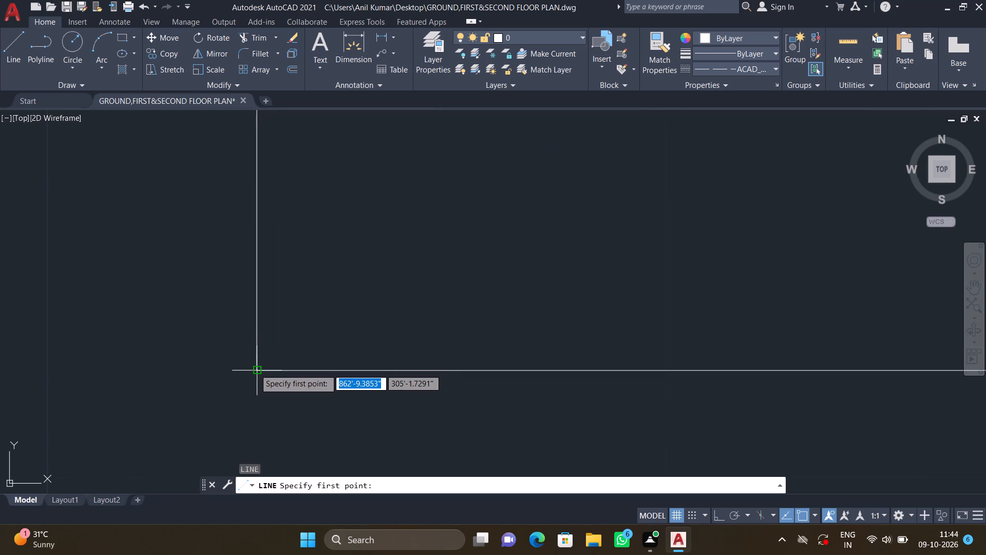
{"action": "left_click", "coordinate": [255, 369]}
{"action": "scroll", "coordinate": [452, 184], "scroll_direction": "down", "scroll_amount": 3}
{"action": "middle_click_drag", "start_coordinate": [580, 39], "coordinate": [534, 112]}
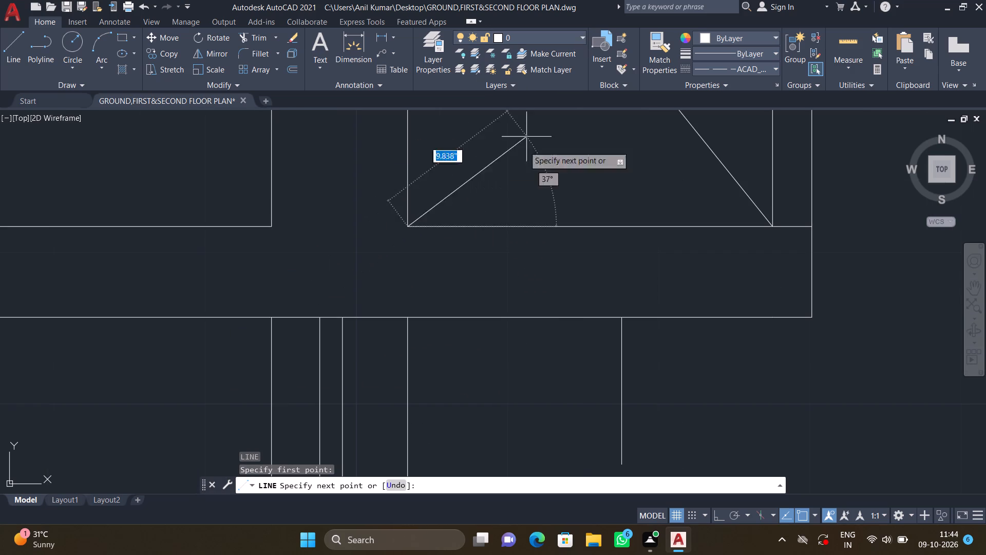
{"action": "middle_click_drag", "start_coordinate": [529, 173], "coordinate": [416, 378]}
{"action": "scroll", "coordinate": [433, 351], "scroll_direction": "down", "scroll_amount": 2}
{"action": "middle_click_drag", "start_coordinate": [493, 207], "coordinate": [471, 253]}
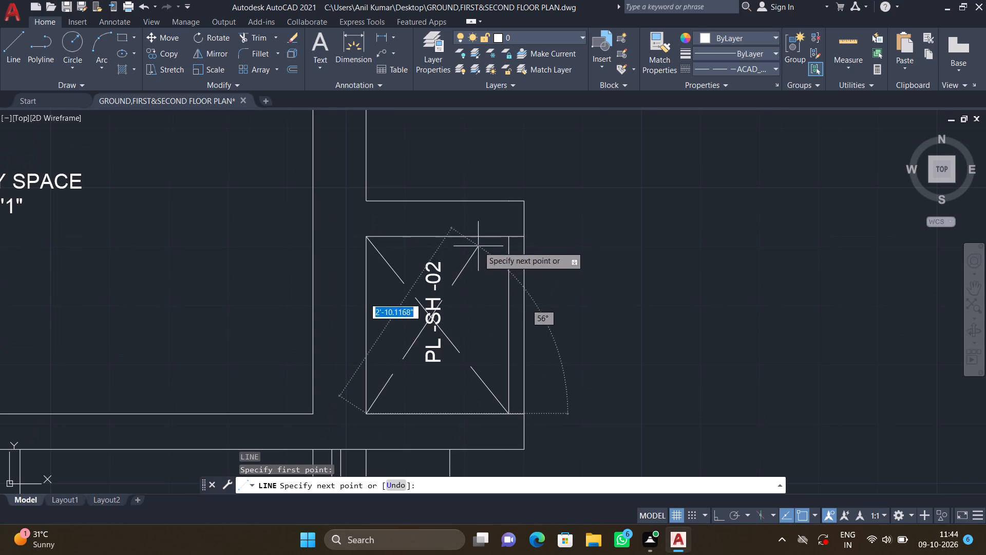
{"action": "scroll", "coordinate": [503, 232], "scroll_direction": "up", "scroll_amount": 3}
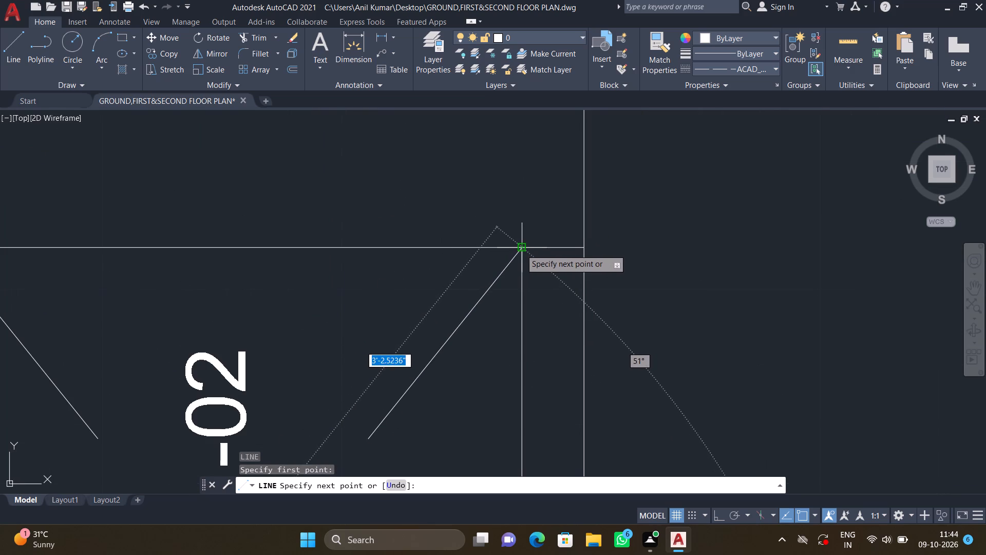
{"action": "double_click", "coordinate": [522, 249]}
{"action": "key", "text": "Return"}
Draw a dashed diagonal across shaft PL SH 03 from its northwest to its southeast inner corner.
{"action": "scroll", "coordinate": [439, 328], "scroll_direction": "down", "scroll_amount": 2}
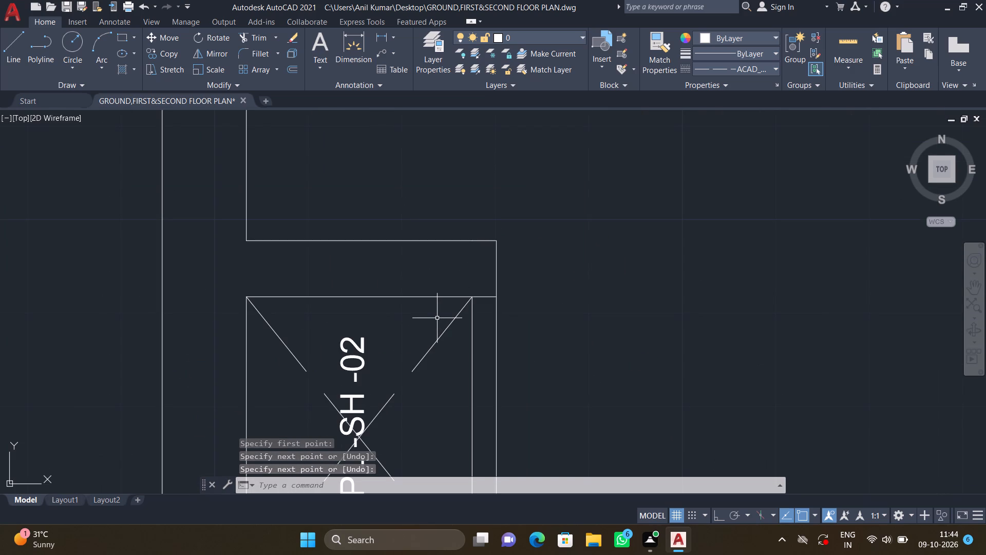
{"action": "scroll", "coordinate": [445, 319], "scroll_direction": "down", "scroll_amount": 4}
{"action": "middle_click_drag", "start_coordinate": [483, 260], "coordinate": [432, 429]}
{"action": "scroll", "coordinate": [436, 419], "scroll_direction": "down", "scroll_amount": 2}
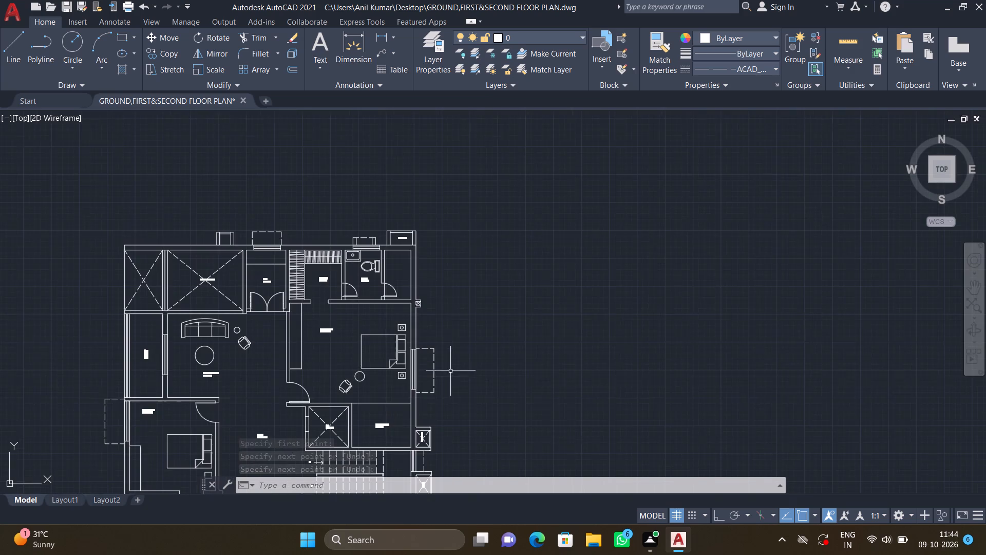
{"action": "scroll", "coordinate": [412, 312], "scroll_direction": "up", "scroll_amount": 3}
{"action": "middle_click_drag", "start_coordinate": [428, 293], "coordinate": [537, 522]}
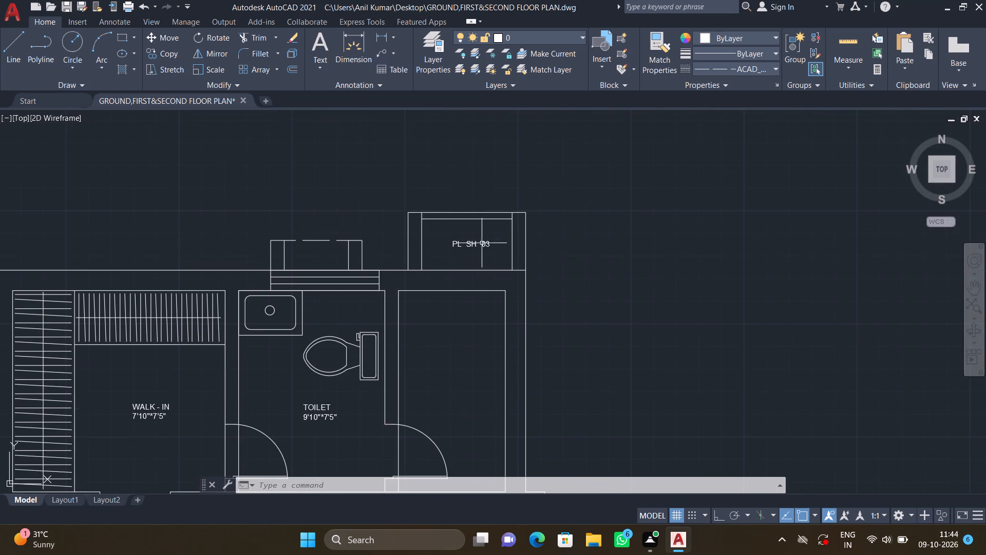
{"action": "scroll", "coordinate": [464, 238], "scroll_direction": "up", "scroll_amount": 2}
{"action": "key", "text": "l"}
{"action": "key", "text": "Return"}
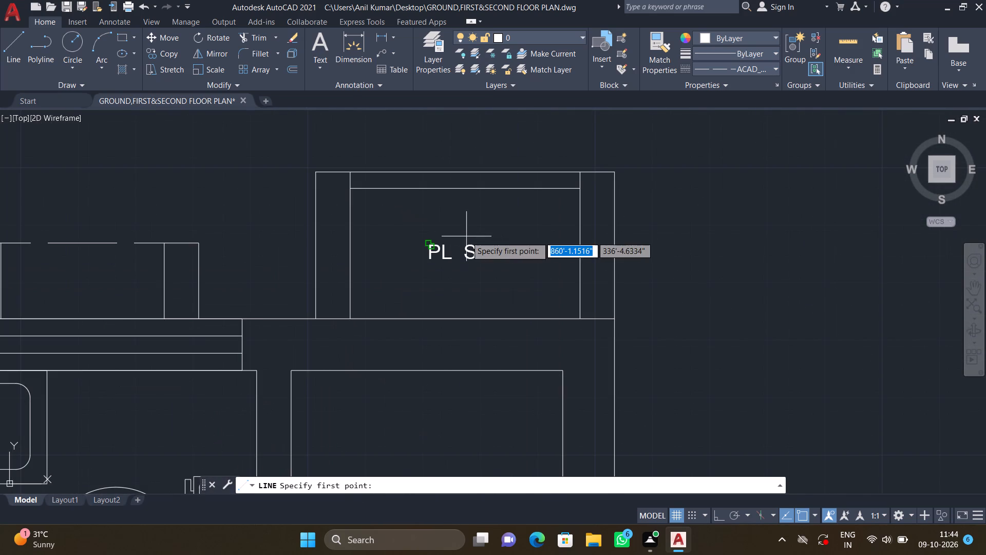
{"action": "left_click", "coordinate": [351, 189]}
{"action": "scroll", "coordinate": [513, 277], "scroll_direction": "up", "scroll_amount": 1}
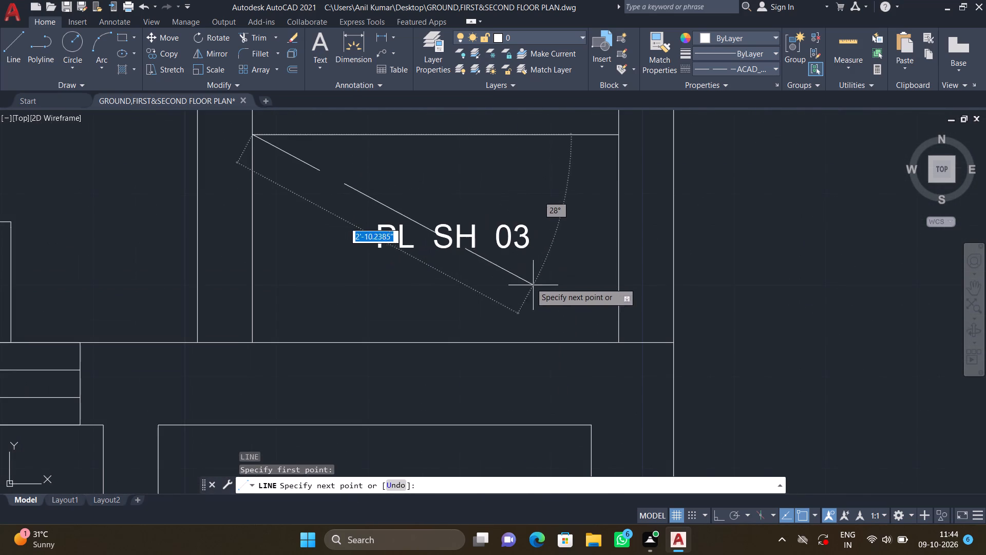
{"action": "left_click", "coordinate": [620, 341]}
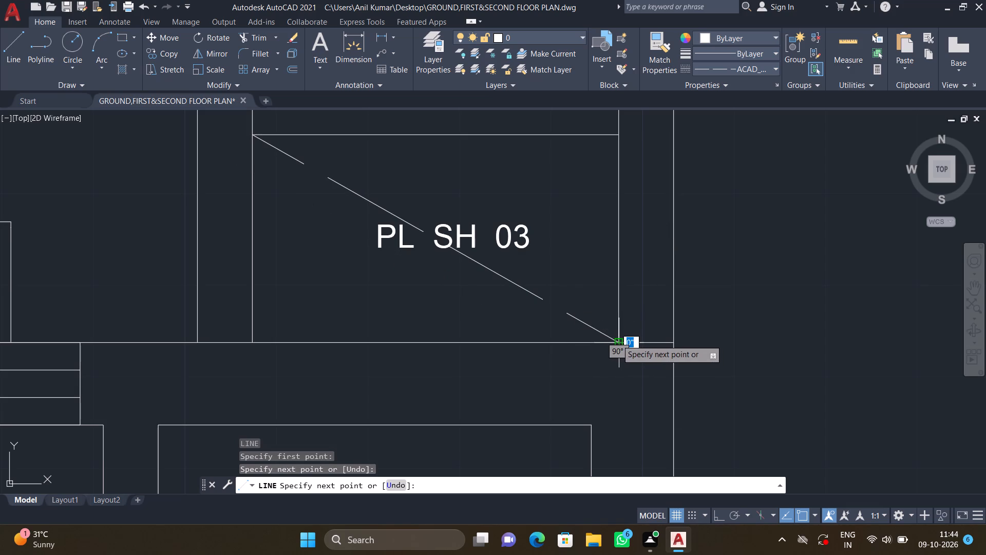
{"action": "key", "text": "Return"}
Draw the crossing dashed diagonal in shaft PL SH 03 from its northeast to its southwest inner corner.
{"action": "scroll", "coordinate": [427, 286], "scroll_direction": "down", "scroll_amount": 1}
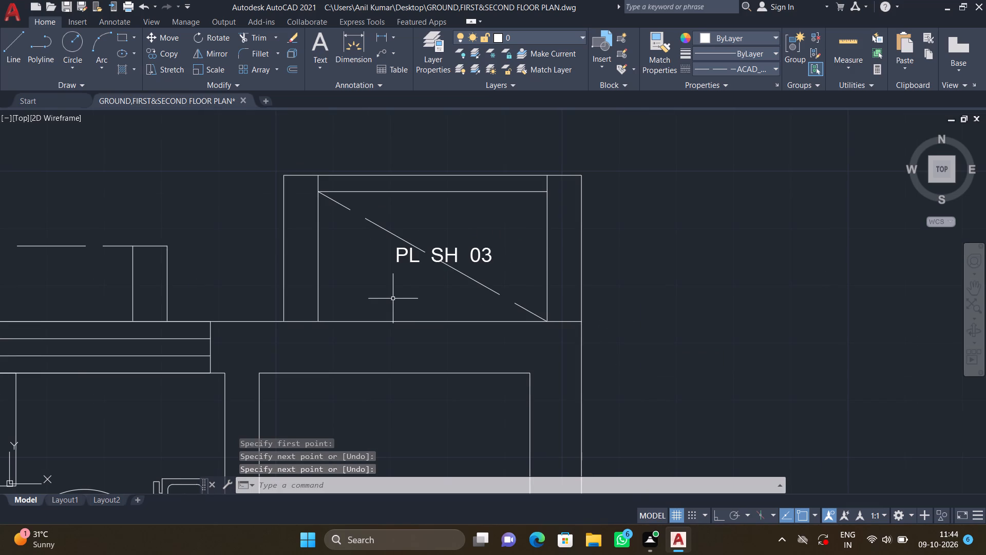
{"action": "key", "text": "l"}
{"action": "key", "text": "Return"}
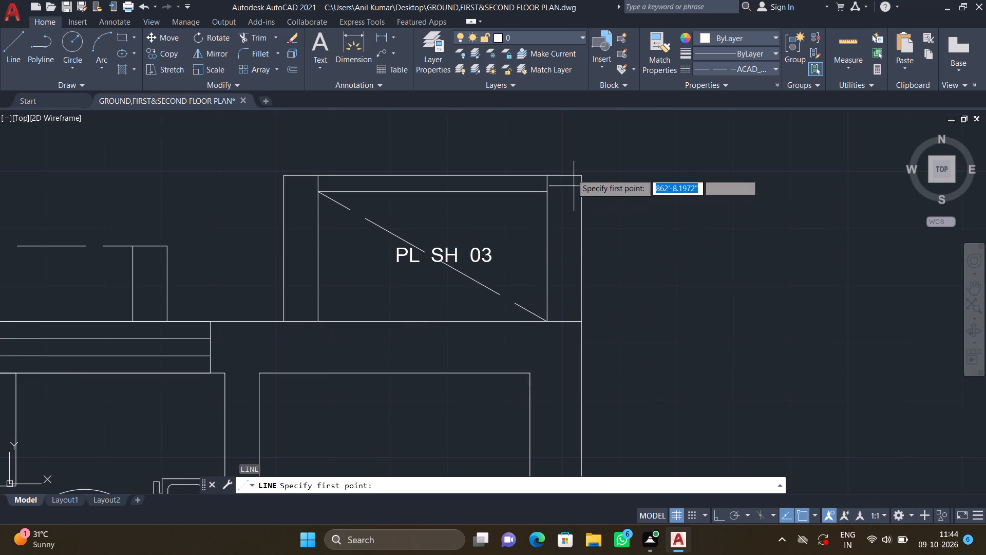
{"action": "scroll", "coordinate": [544, 194], "scroll_direction": "up", "scroll_amount": 1}
{"action": "left_click", "coordinate": [544, 193]}
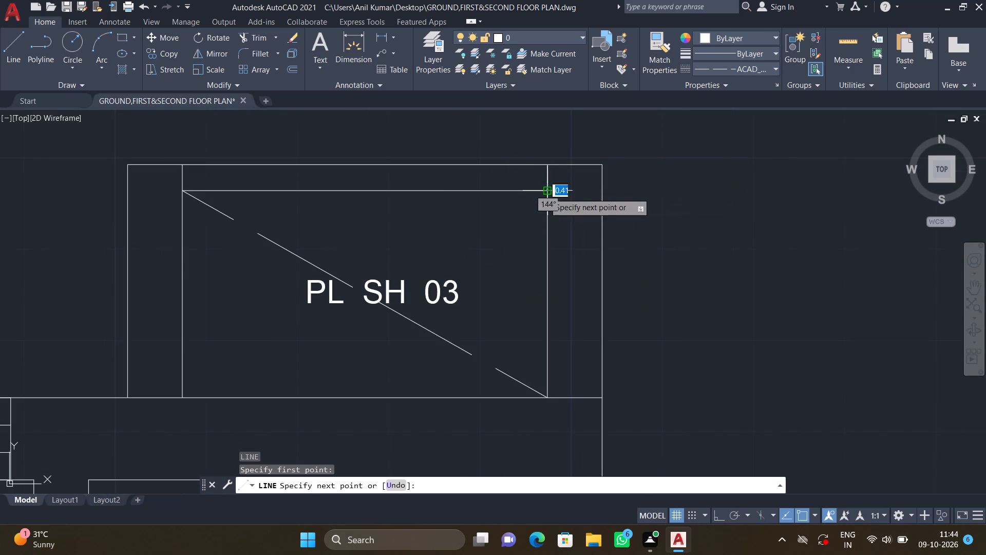
{"action": "middle_click_drag", "start_coordinate": [376, 286], "coordinate": [458, 245]}
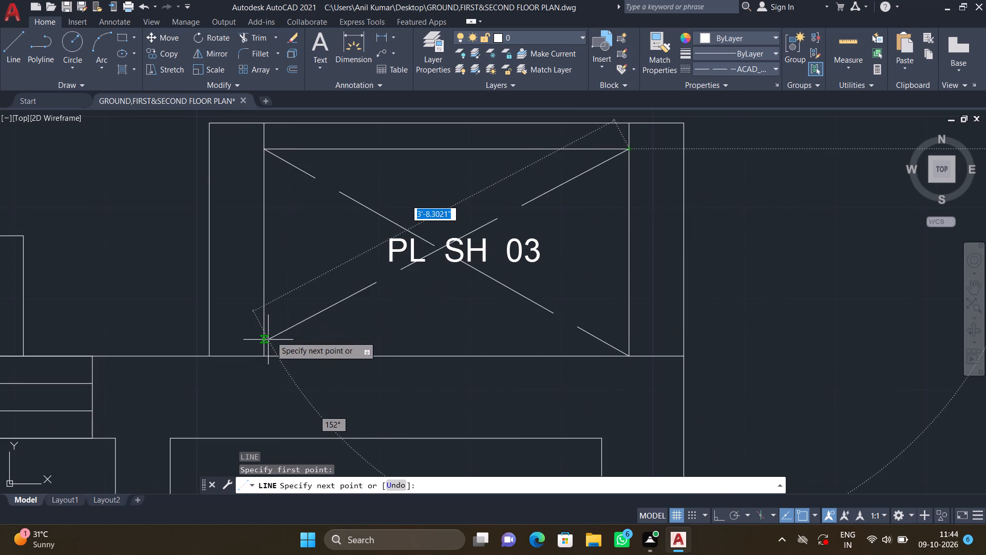
{"action": "scroll", "coordinate": [268, 342], "scroll_direction": "up", "scroll_amount": 2}
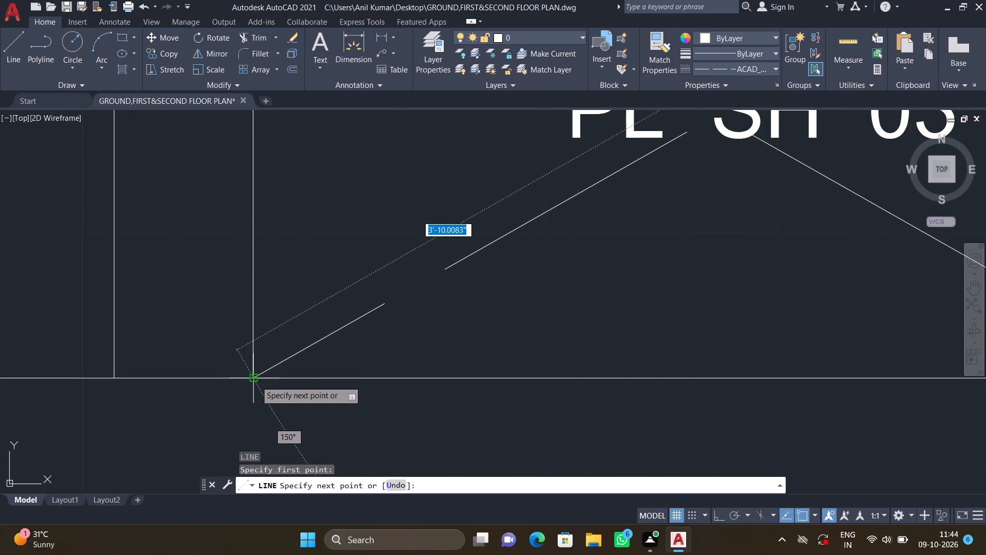
{"action": "double_click", "coordinate": [256, 381]}
{"action": "key", "text": "Return"}
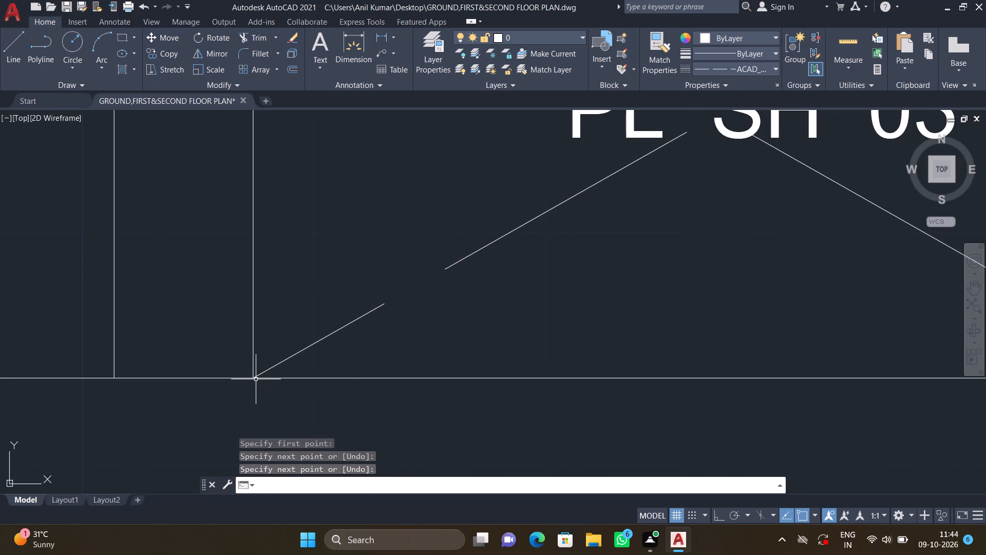
Draw a dashed diagonal from the northwest to the southeast inner corner of the unlabelled shaft north of the DINING (BELOW) void.
{"action": "scroll", "coordinate": [287, 354], "scroll_direction": "down", "scroll_amount": 3}
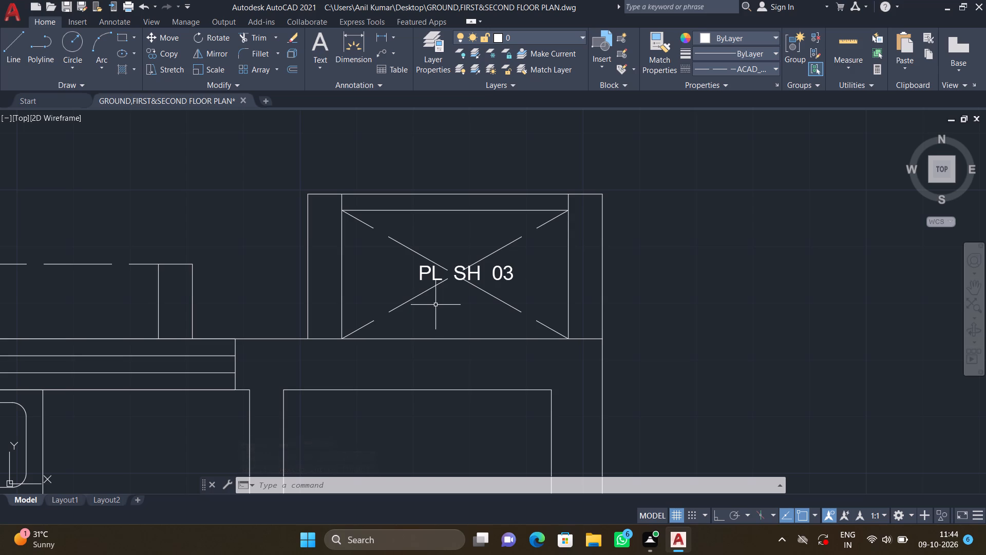
{"action": "scroll", "coordinate": [380, 311], "scroll_direction": "down", "scroll_amount": 2}
{"action": "middle_click_drag", "start_coordinate": [279, 360], "coordinate": [478, 307]}
{"action": "scroll", "coordinate": [479, 307], "scroll_direction": "down", "scroll_amount": 1}
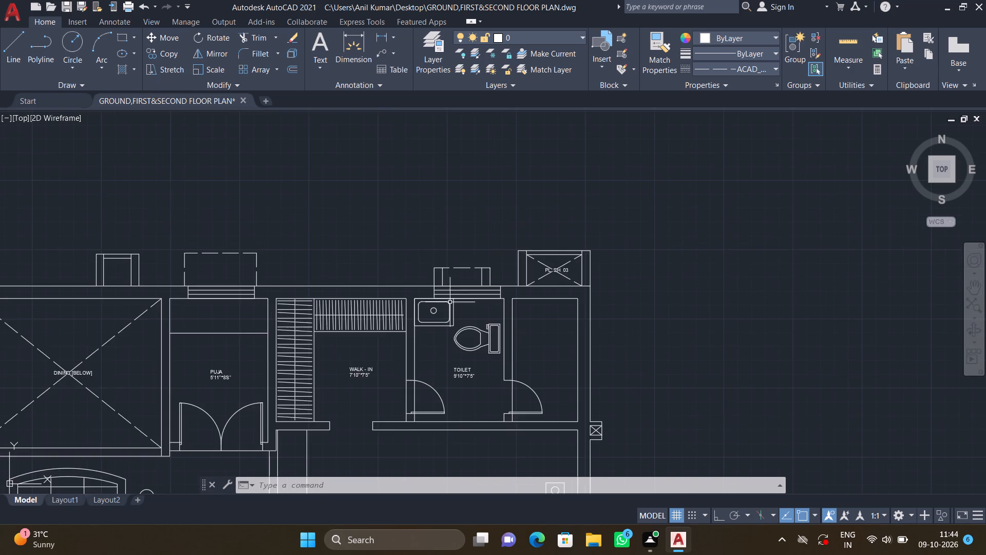
{"action": "scroll", "coordinate": [344, 291], "scroll_direction": "down", "scroll_amount": 1}
{"action": "middle_click_drag", "start_coordinate": [345, 291], "coordinate": [535, 296]}
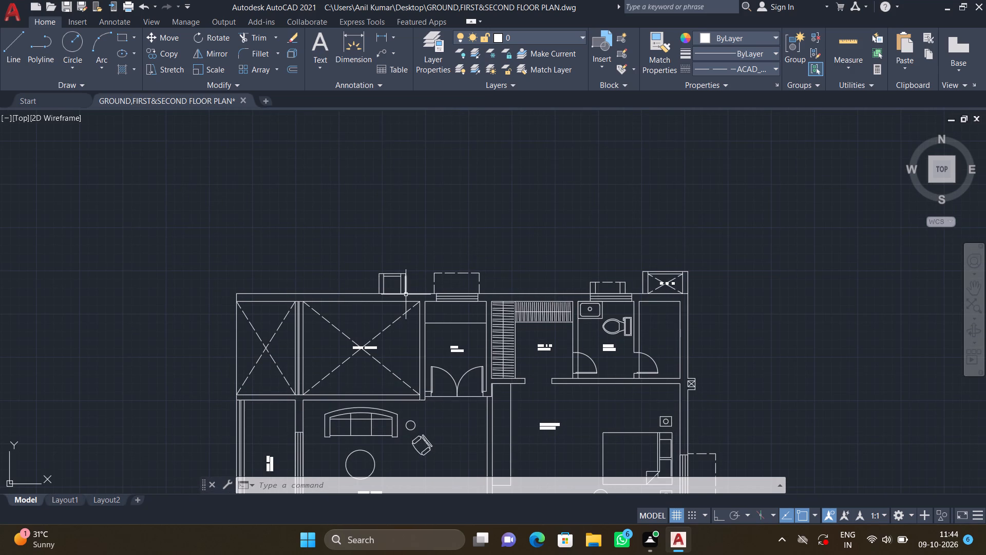
{"action": "scroll", "coordinate": [406, 289], "scroll_direction": "up", "scroll_amount": 3}
{"action": "middle_click_drag", "start_coordinate": [352, 265], "coordinate": [405, 280]}
{"action": "scroll", "coordinate": [399, 270], "scroll_direction": "up", "scroll_amount": 2}
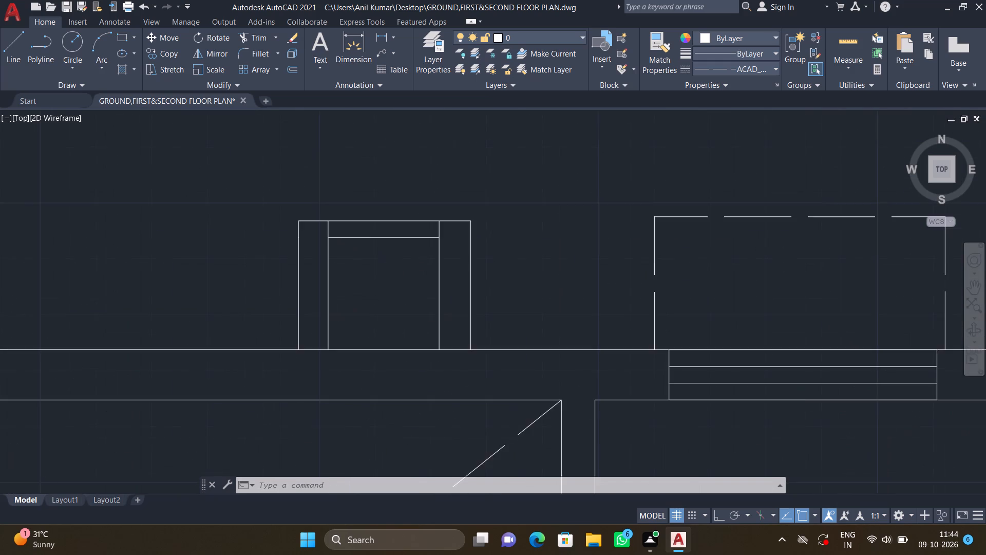
{"action": "key", "text": "l"}
{"action": "key", "text": "Return"}
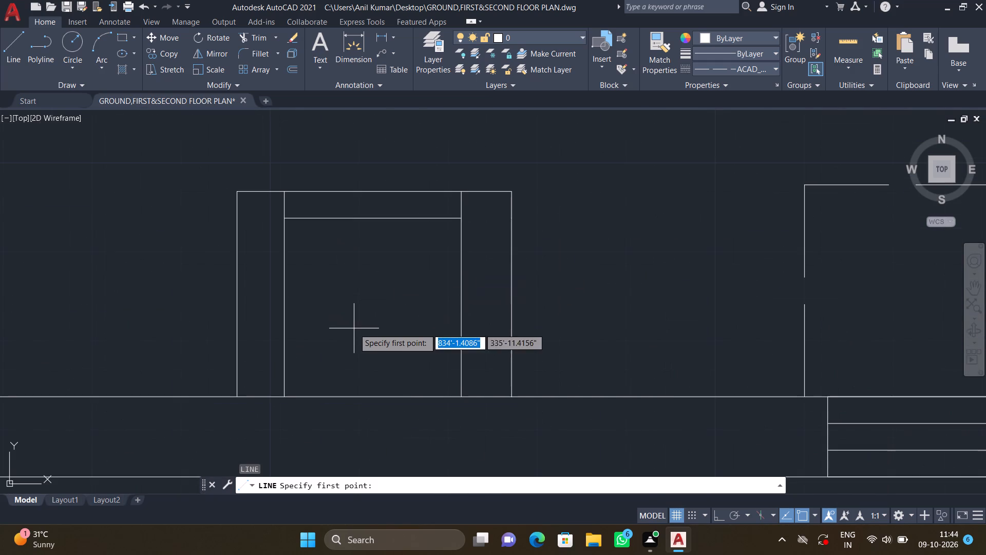
{"action": "double_click", "coordinate": [281, 217]}
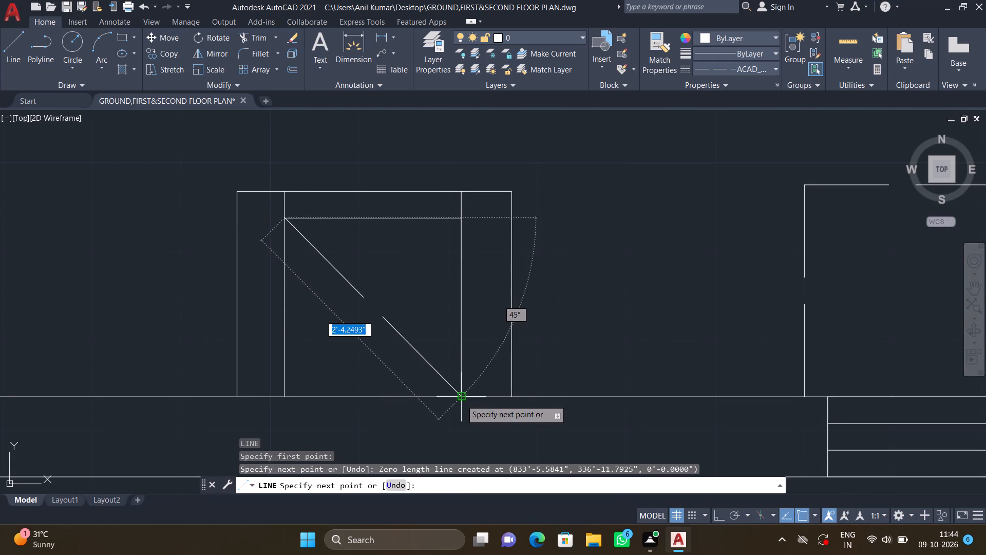
{"action": "double_click", "coordinate": [461, 400]}
{"action": "key", "text": "Return"}
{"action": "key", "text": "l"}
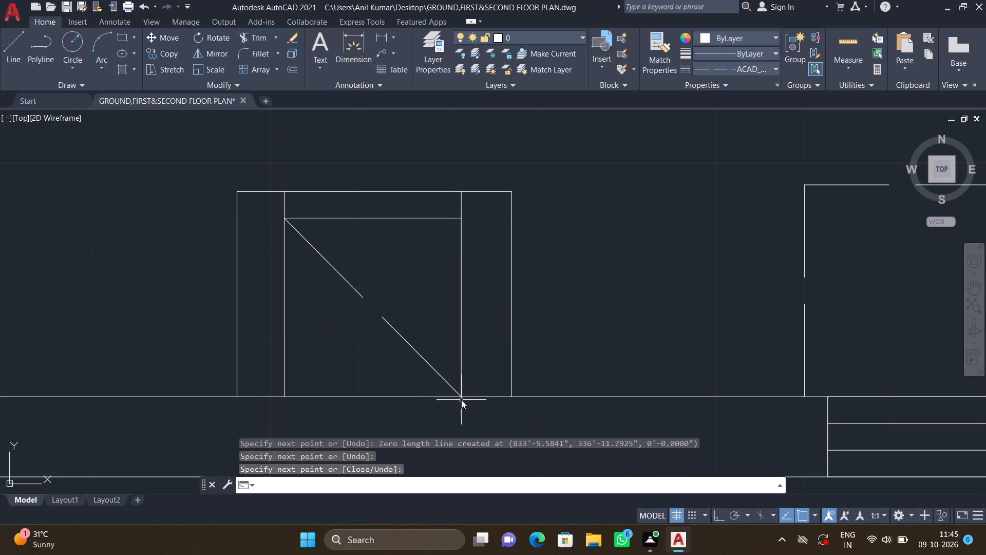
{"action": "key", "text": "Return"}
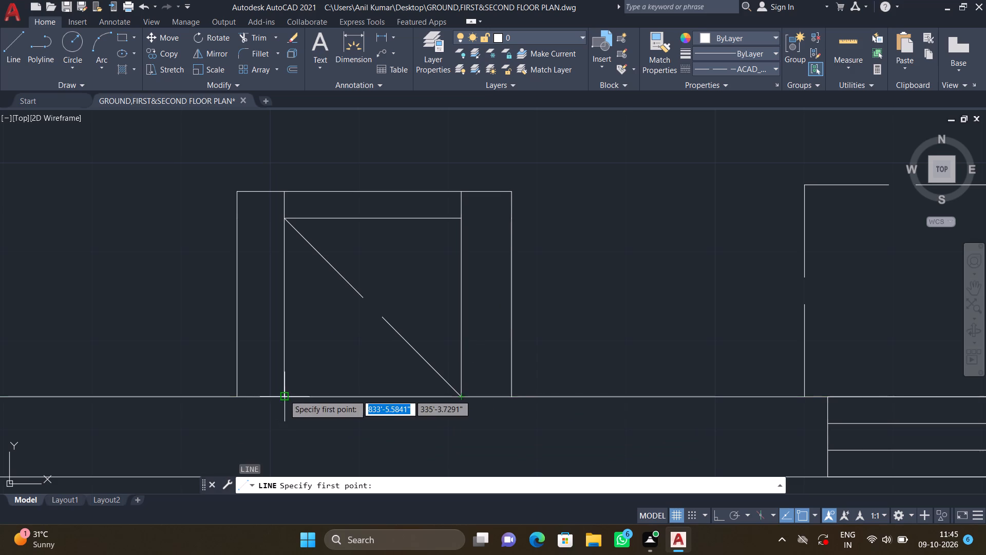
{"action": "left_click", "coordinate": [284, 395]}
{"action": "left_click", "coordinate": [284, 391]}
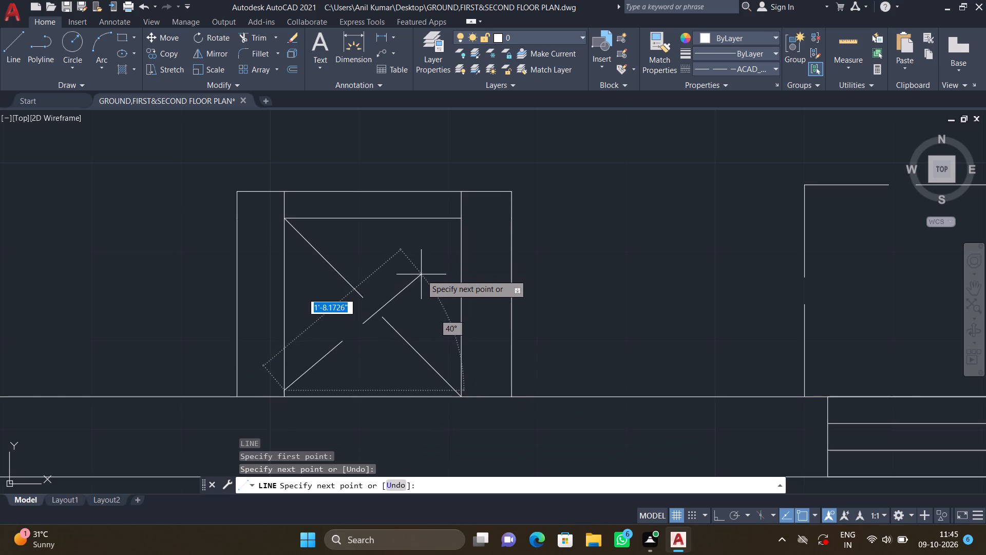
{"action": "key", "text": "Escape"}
Draw the crossing dashed diagonal from the southwest to the northeast inner corner of the unlabelled shaft north of DINING (BELOW).
{"action": "key", "text": "l"}
{"action": "key", "text": "Return"}
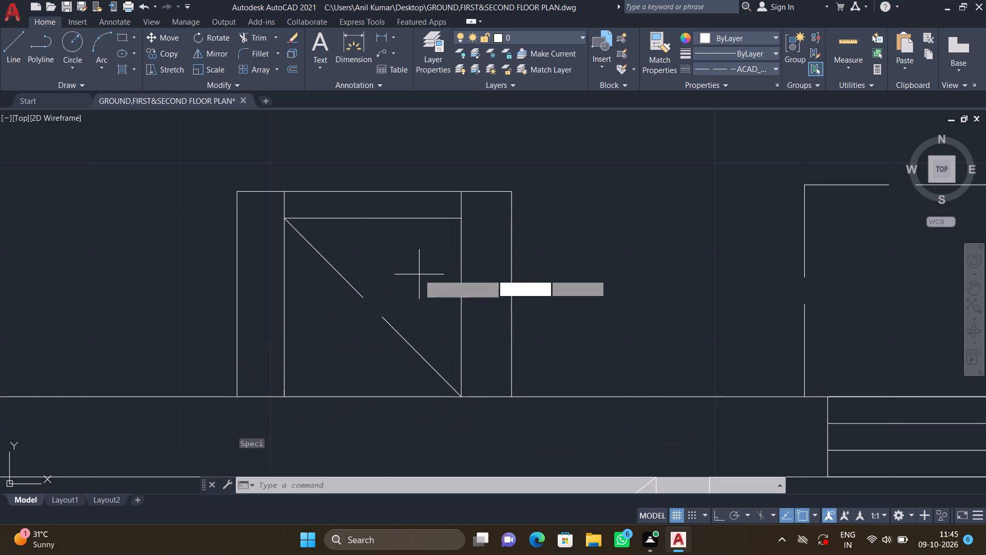
{"action": "scroll", "coordinate": [260, 403], "scroll_direction": "up", "scroll_amount": 3}
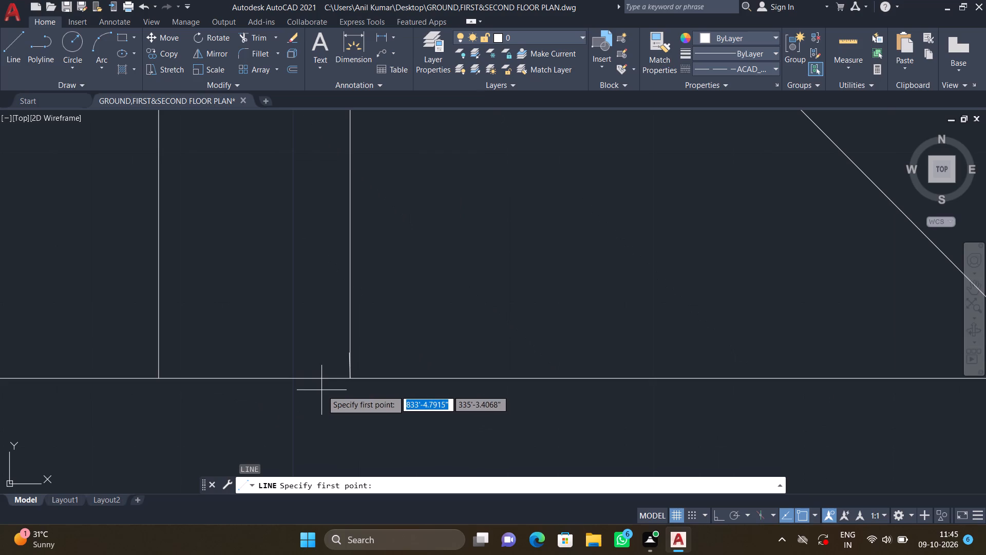
{"action": "double_click", "coordinate": [351, 381]}
{"action": "scroll", "coordinate": [476, 272], "scroll_direction": "down", "scroll_amount": 2}
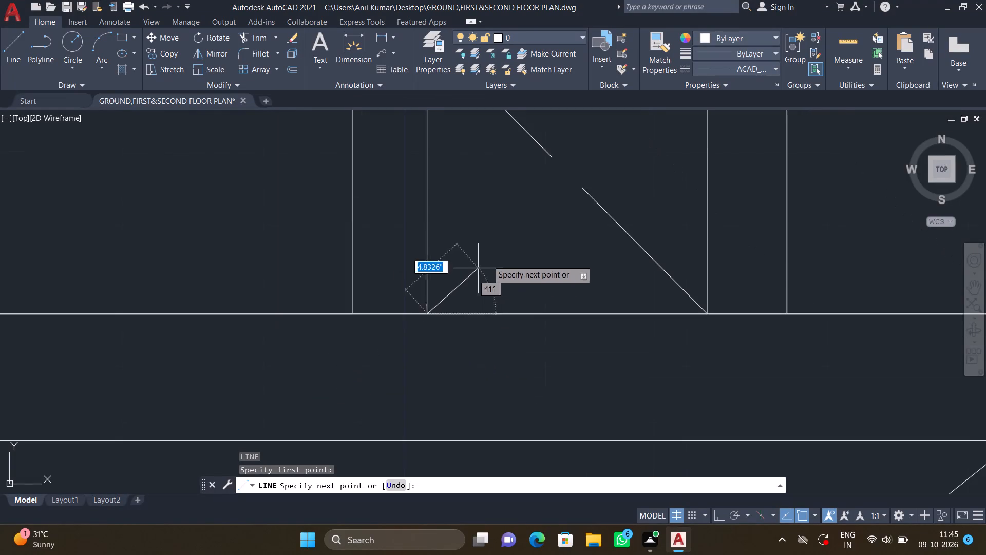
{"action": "middle_click_drag", "start_coordinate": [521, 224], "coordinate": [396, 366]}
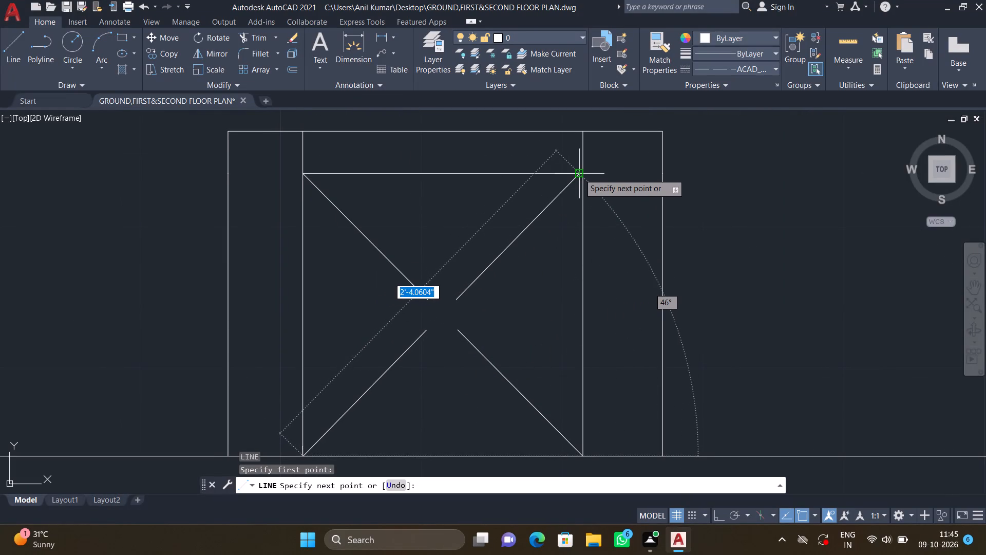
{"action": "double_click", "coordinate": [585, 173]}
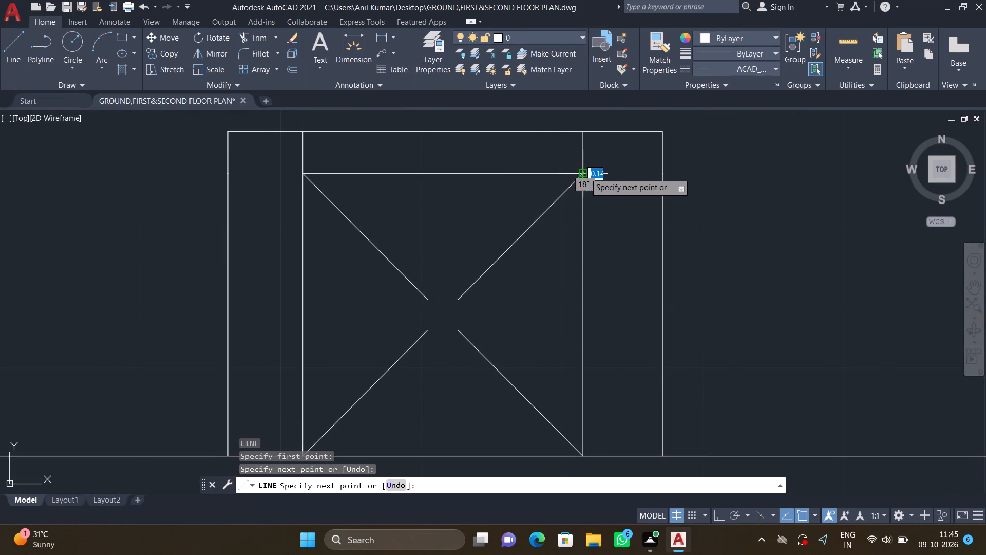
{"action": "key", "text": "Return"}
Erase the short stray line at the southwest inner corner of the unlabelled shaft.
{"action": "middle_click_drag", "start_coordinate": [422, 315], "coordinate": [415, 260]}
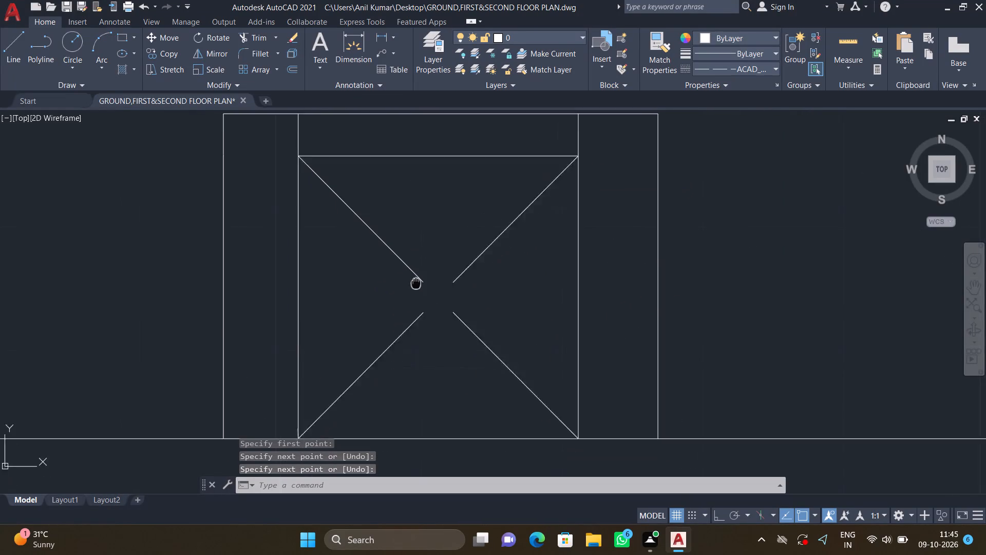
{"action": "middle_click_drag", "start_coordinate": [415, 260], "coordinate": [415, 211]}
{"action": "scroll", "coordinate": [300, 340], "scroll_direction": "up", "scroll_amount": 2}
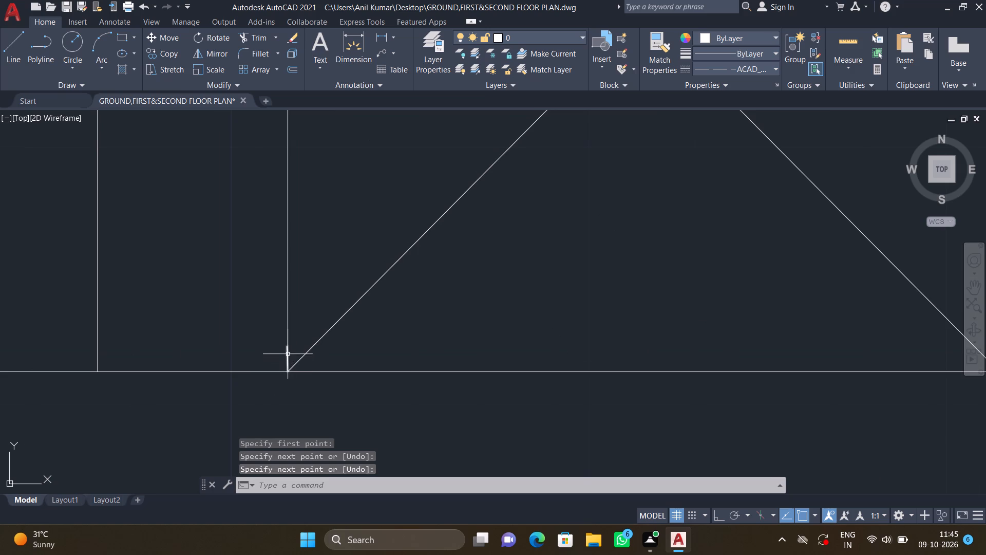
{"action": "left_click", "coordinate": [288, 354]}
{"action": "key", "text": "Delete"}
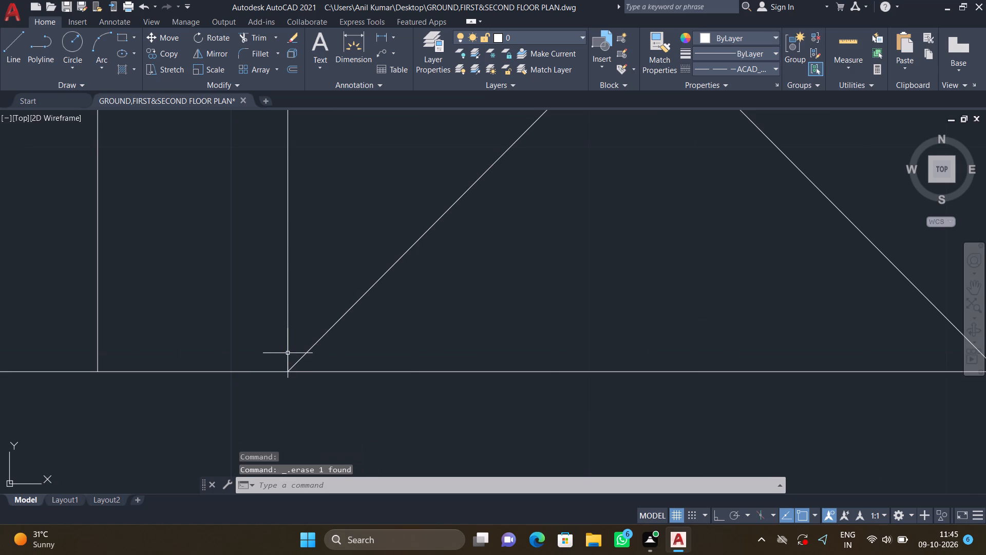
{"action": "scroll", "coordinate": [302, 388], "scroll_direction": "up", "scroll_amount": 2}
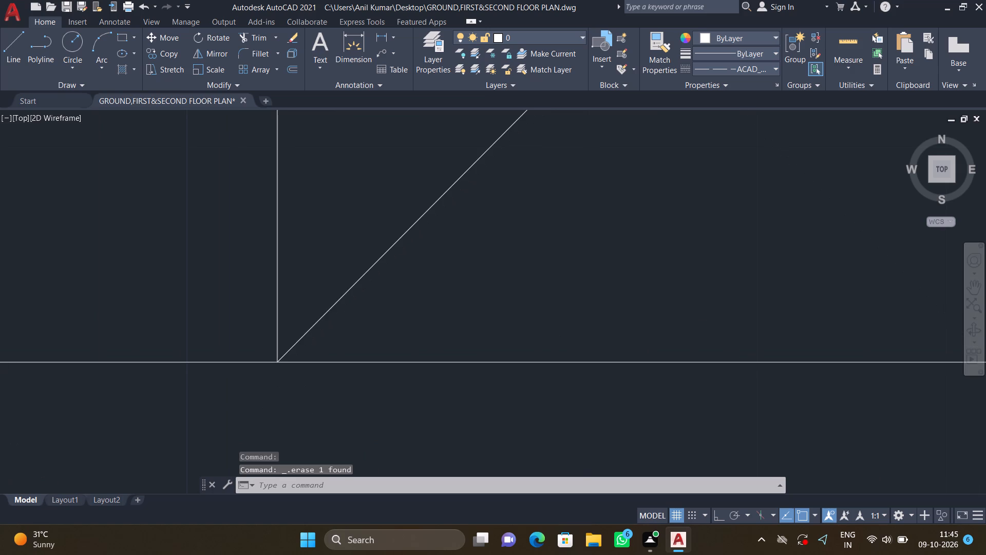
Trim the building's outer wall line where it crosses the bases of the unlabelled shaft's west and east walls.
{"action": "scroll", "coordinate": [302, 388], "scroll_direction": "down", "scroll_amount": 4}
{"action": "scroll", "coordinate": [420, 326], "scroll_direction": "down", "scroll_amount": 4}
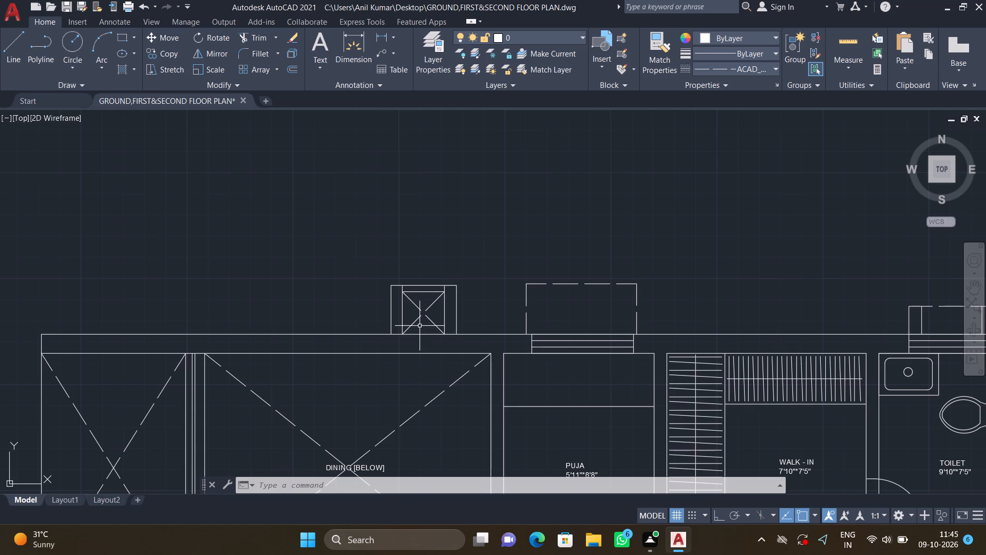
{"action": "type", "text": "TR"}
{"action": "key", "text": "Return"}
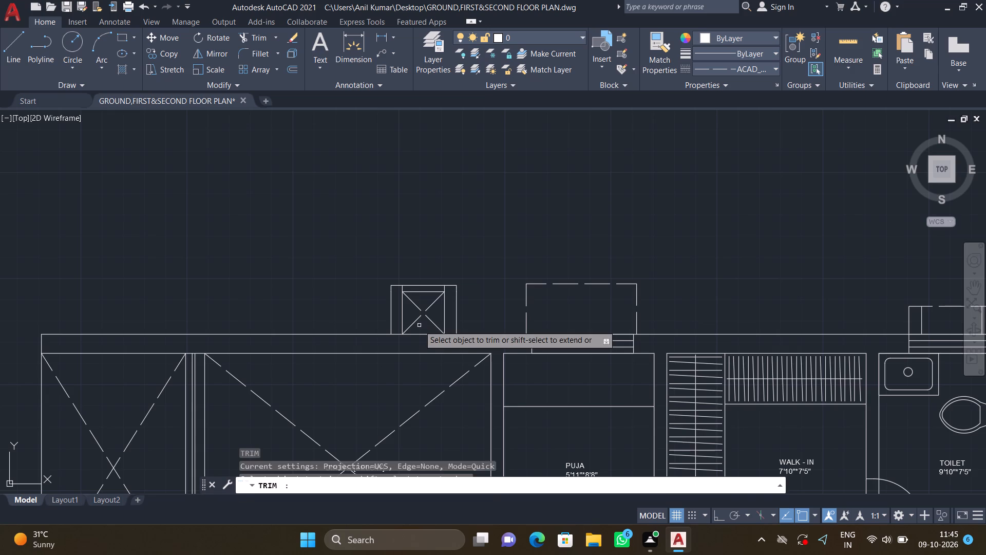
{"action": "scroll", "coordinate": [398, 342], "scroll_direction": "up", "scroll_amount": 2}
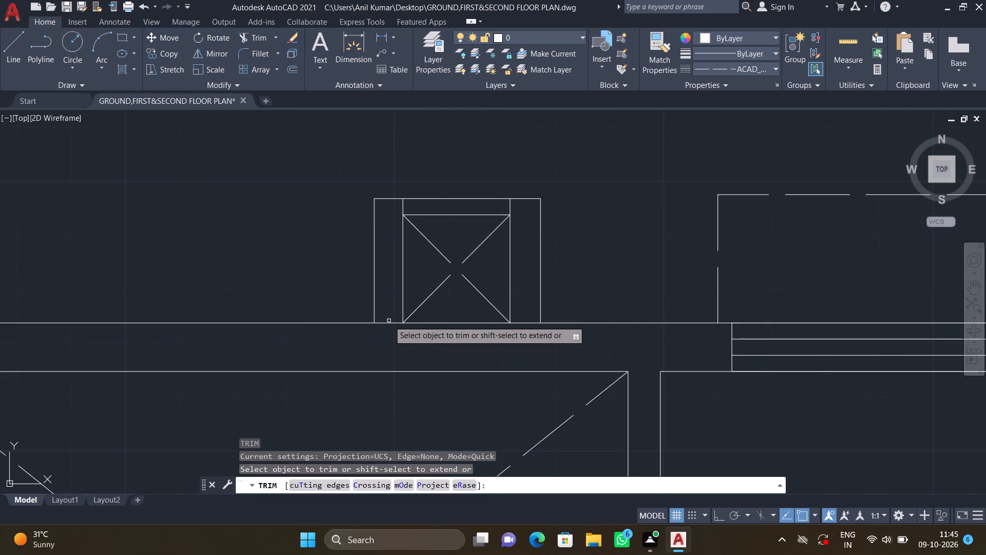
{"action": "left_click", "coordinate": [389, 325]}
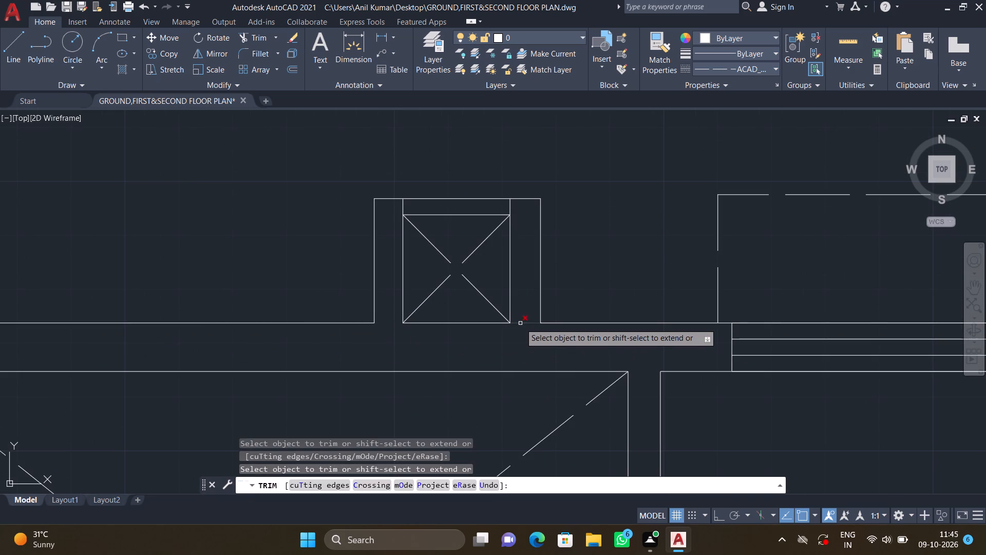
{"action": "double_click", "coordinate": [520, 323]}
{"action": "key", "text": "Return"}
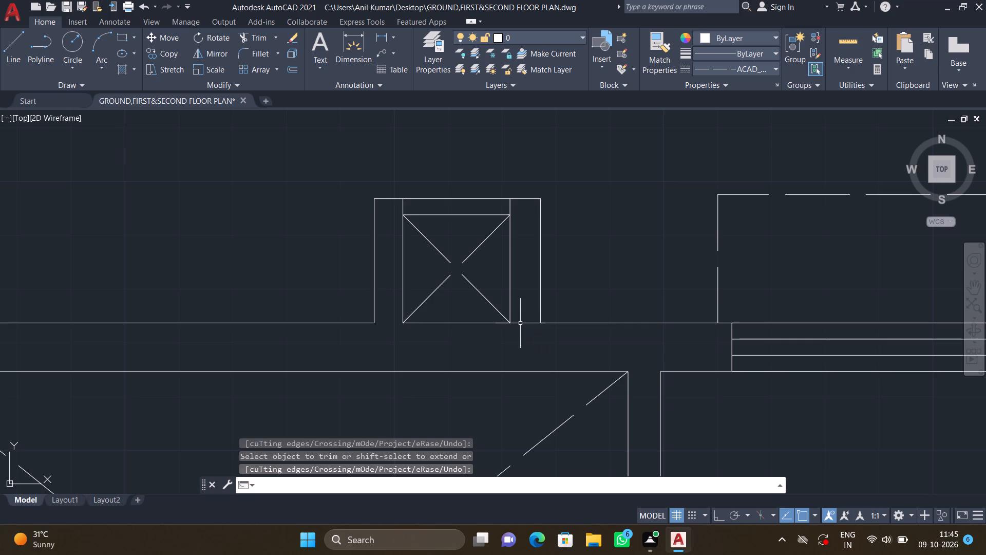
Examine the whole floor plan, from the north shafts down to the sit-out and master bedroom, for remaining unfinished details.
{"action": "scroll", "coordinate": [516, 318], "scroll_direction": "down", "scroll_amount": 3}
{"action": "middle_click_drag", "start_coordinate": [486, 319], "coordinate": [414, 257]}
{"action": "scroll", "coordinate": [421, 270], "scroll_direction": "down", "scroll_amount": 1}
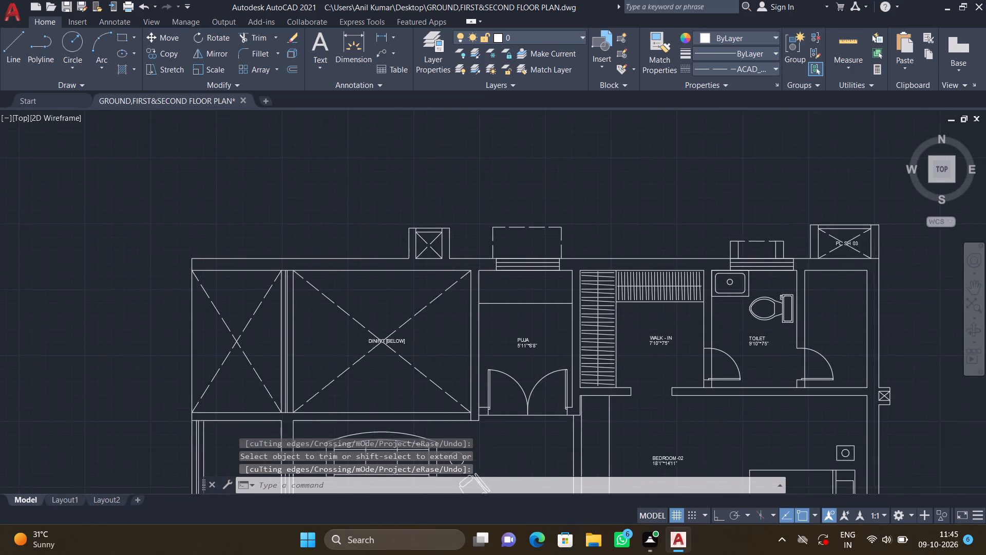
{"action": "scroll", "coordinate": [422, 276], "scroll_direction": "down", "scroll_amount": 1}
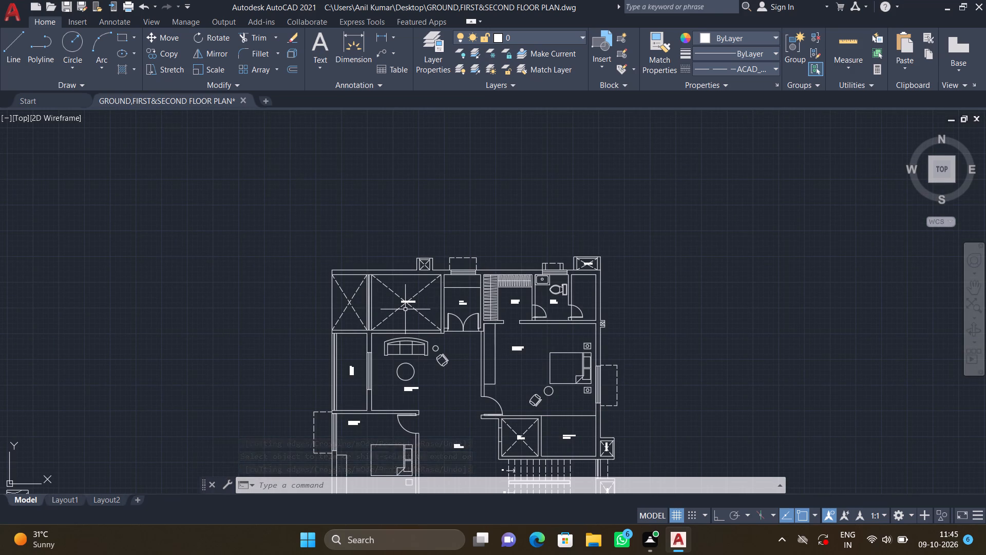
{"action": "scroll", "coordinate": [407, 316], "scroll_direction": "down", "scroll_amount": 1}
{"action": "middle_click_drag", "start_coordinate": [407, 334], "coordinate": [407, 287]}
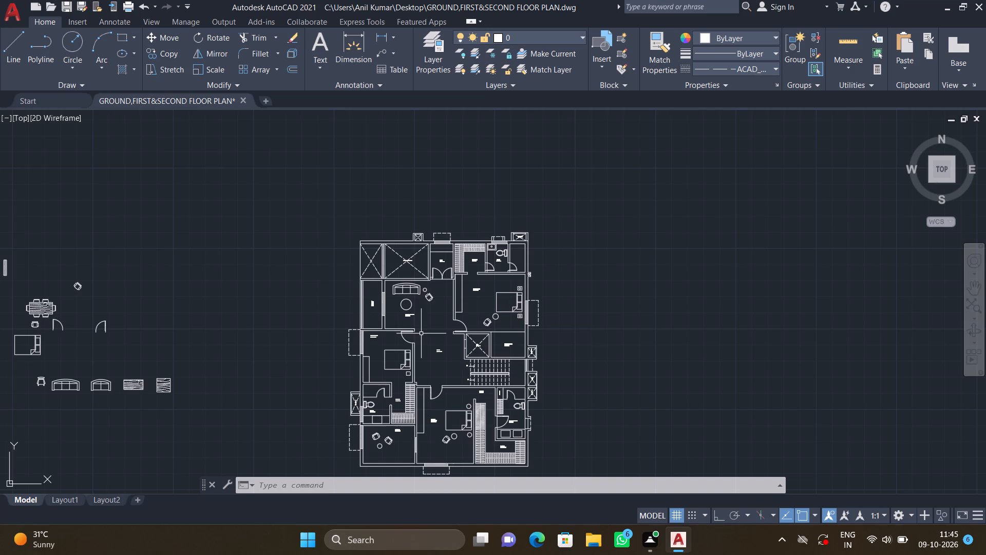
{"action": "middle_click_drag", "start_coordinate": [424, 331], "coordinate": [462, 250]}
{"action": "middle_click_drag", "start_coordinate": [459, 291], "coordinate": [487, 240]}
{"action": "scroll", "coordinate": [443, 302], "scroll_direction": "down", "scroll_amount": 1}
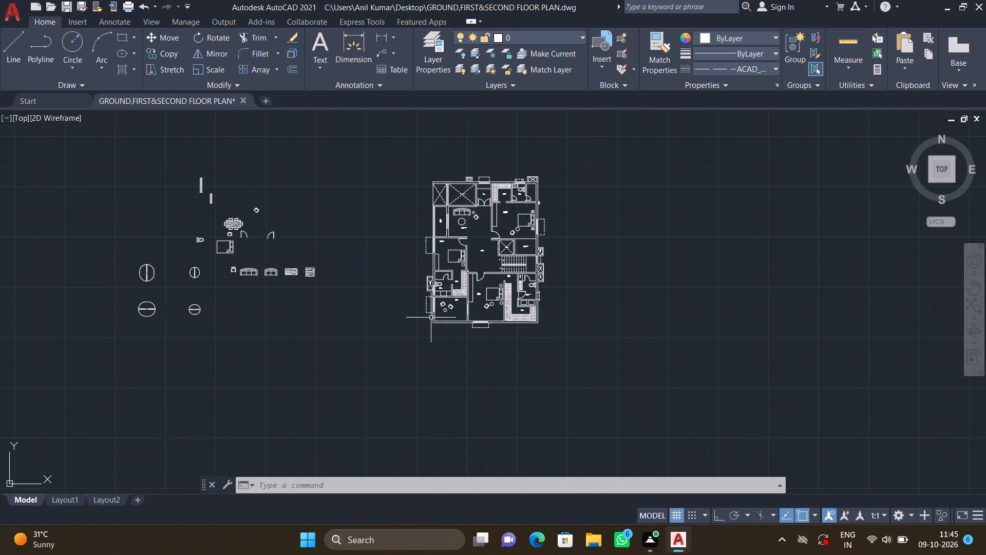
{"action": "scroll", "coordinate": [444, 269], "scroll_direction": "up", "scroll_amount": 3}
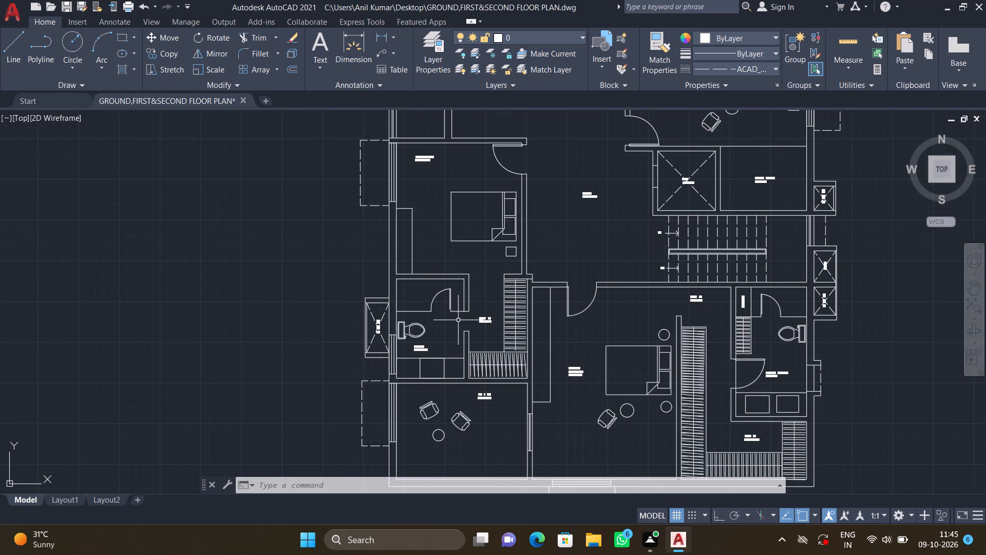
{"action": "middle_click_drag", "start_coordinate": [458, 320], "coordinate": [459, 275]}
{"action": "scroll", "coordinate": [458, 295], "scroll_direction": "down", "scroll_amount": 1}
{"action": "middle_click_drag", "start_coordinate": [435, 398], "coordinate": [449, 378]}
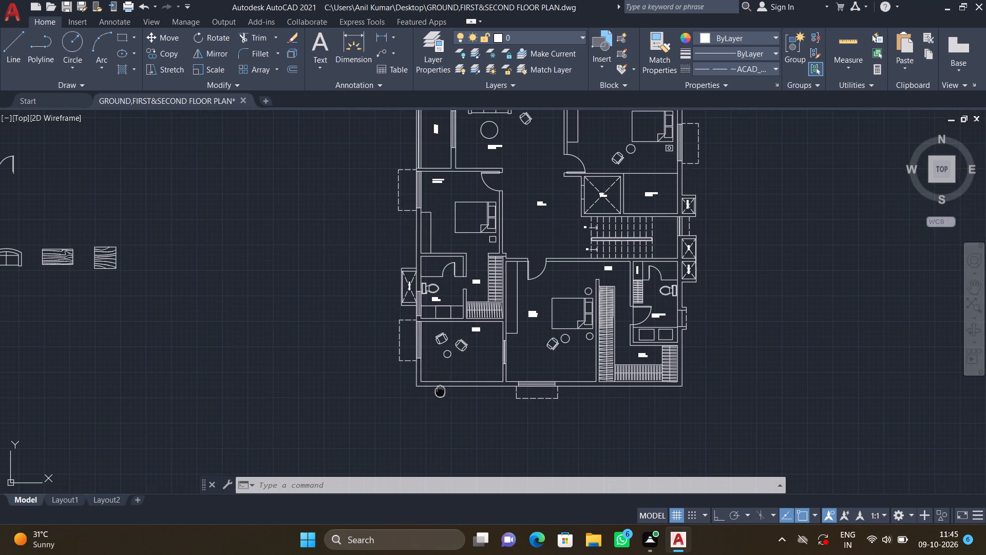
{"action": "middle_click_drag", "start_coordinate": [449, 378], "coordinate": [482, 326]}
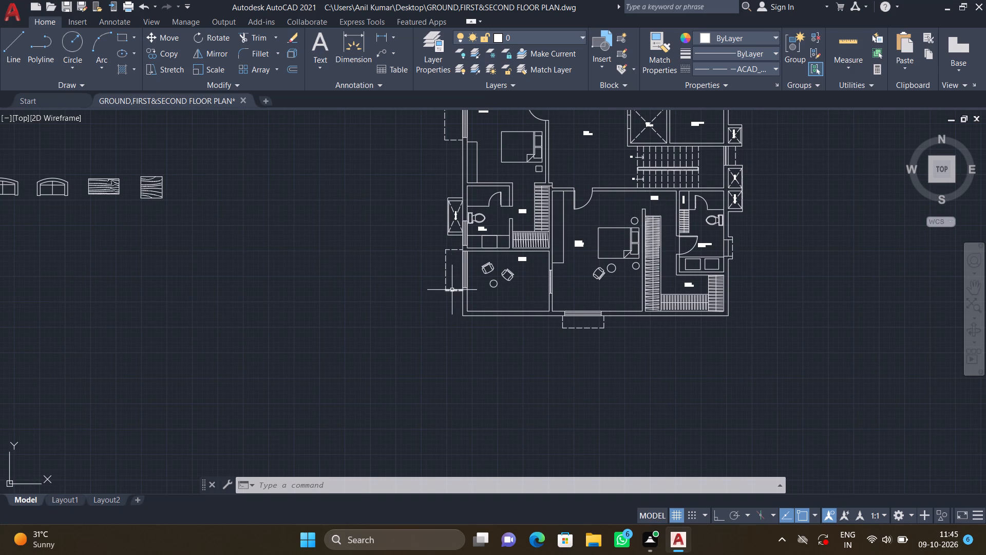
With Ortho on, draw a dashed vertical line about 2'-4.6" long from the toilet's west shaft south to the sit-out window's dashed outline.
{"action": "scroll", "coordinate": [462, 247], "scroll_direction": "up", "scroll_amount": 2}
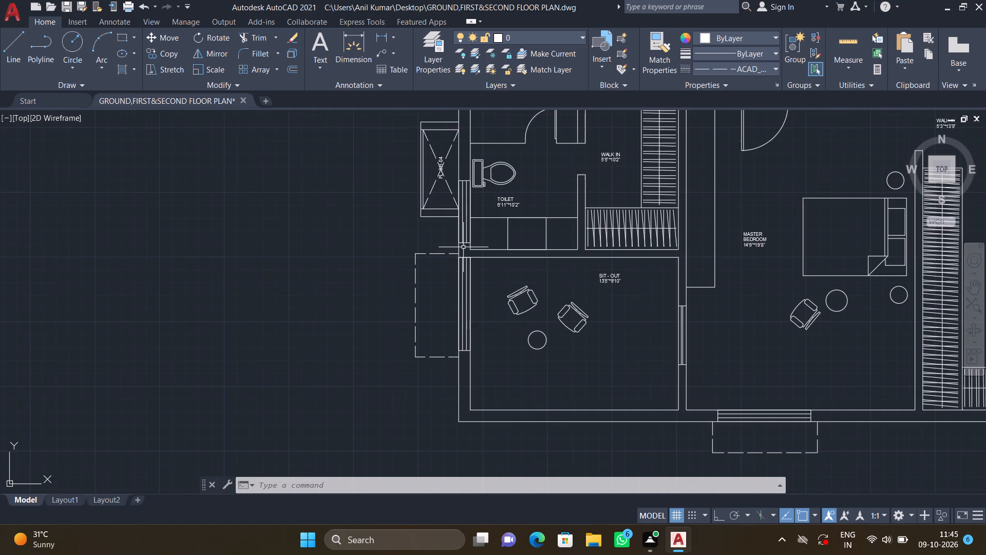
{"action": "middle_click_drag", "start_coordinate": [464, 245], "coordinate": [496, 240]}
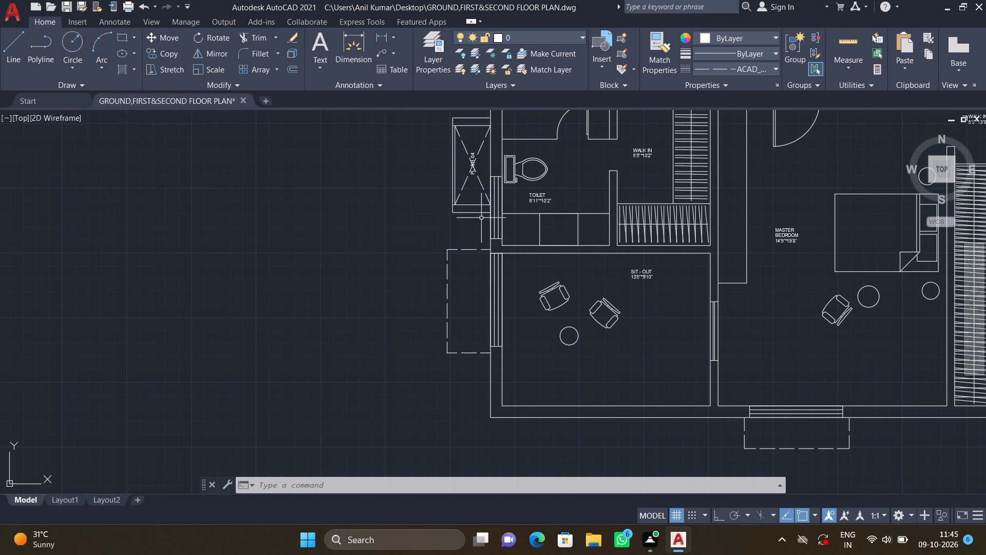
{"action": "scroll", "coordinate": [468, 219], "scroll_direction": "up", "scroll_amount": 2}
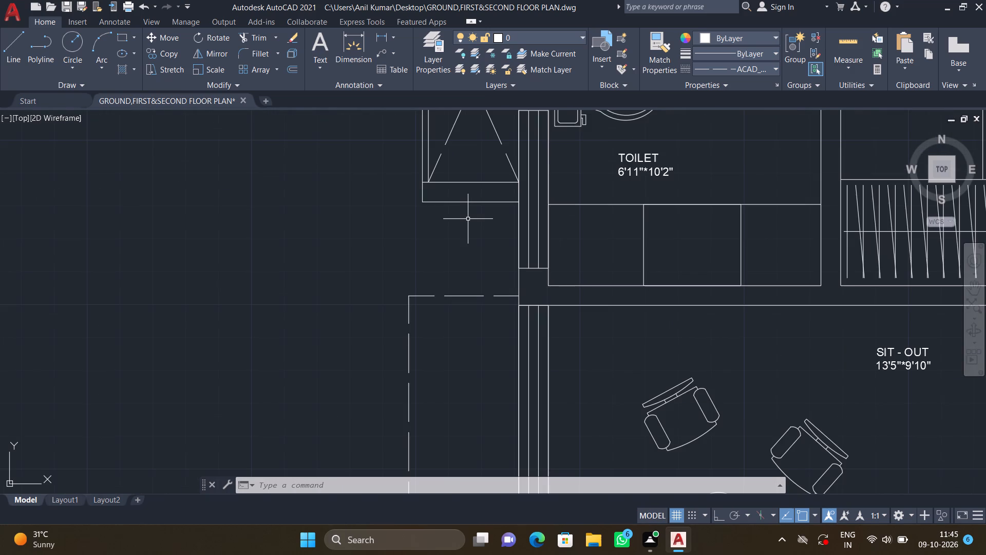
{"action": "key", "text": "F8"}
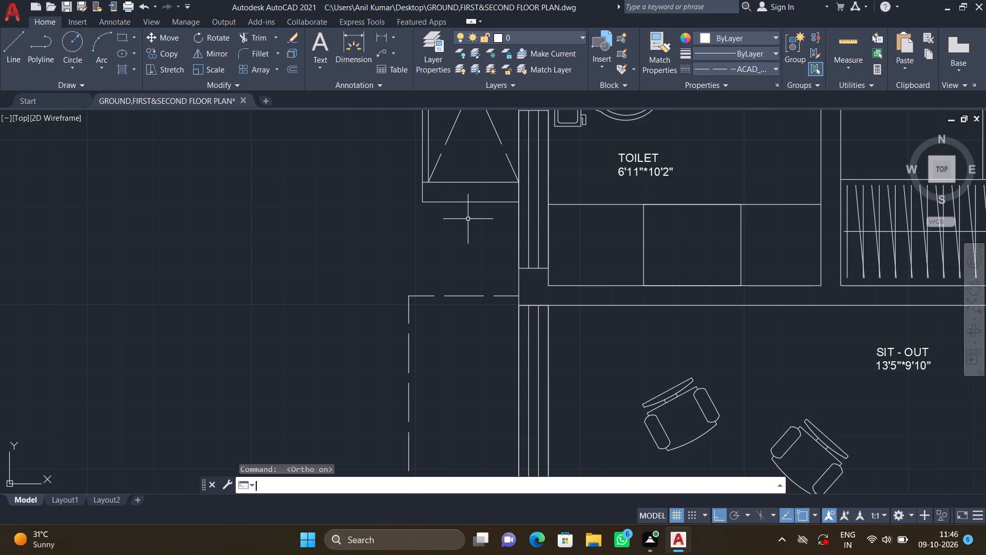
{"action": "key", "text": "l"}
{"action": "key", "text": "Return"}
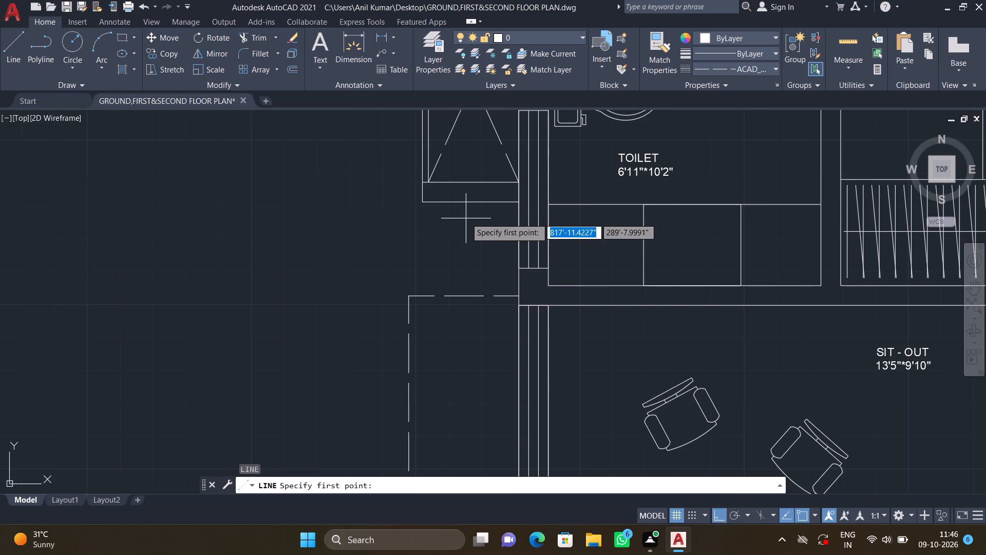
{"action": "scroll", "coordinate": [464, 209], "scroll_direction": "up", "scroll_amount": 1}
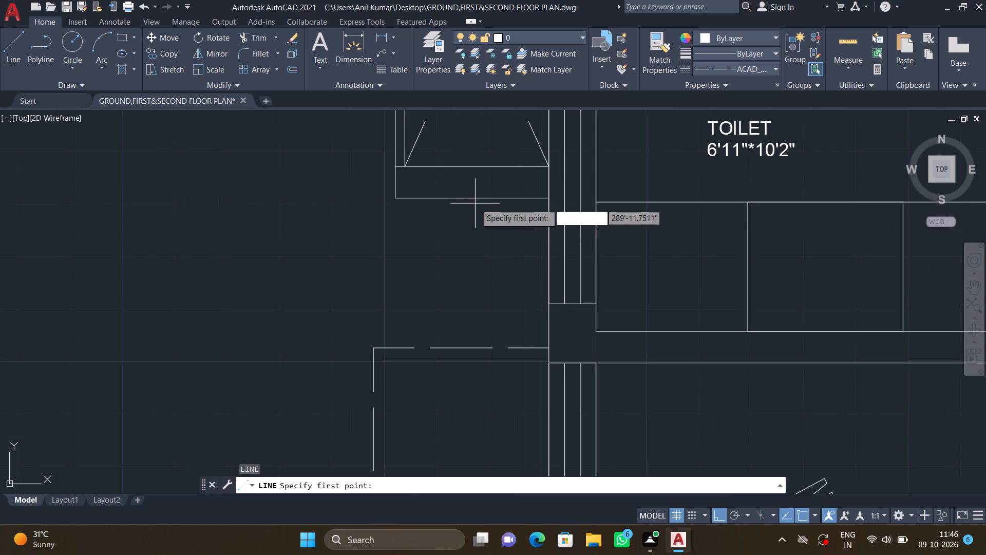
{"action": "left_click", "coordinate": [487, 200]}
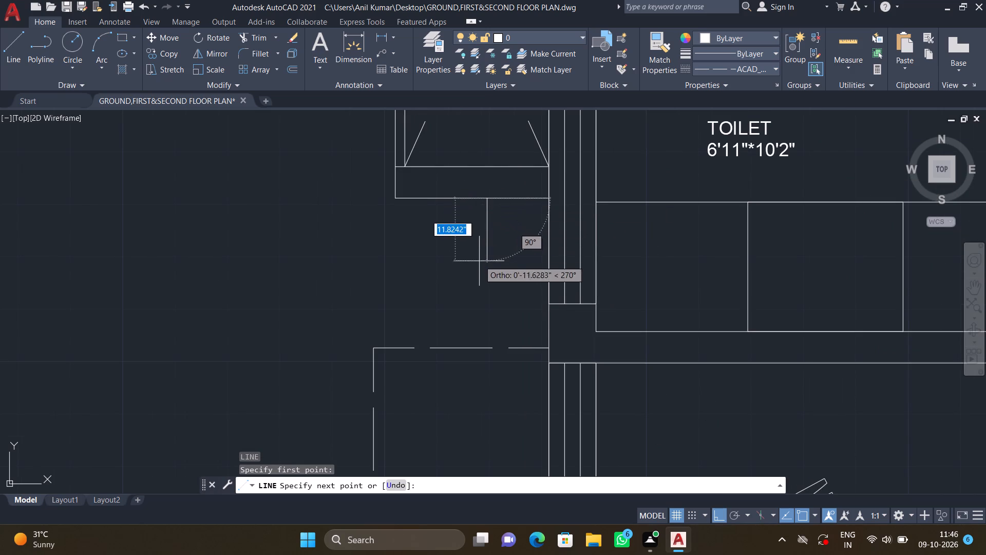
{"action": "double_click", "coordinate": [489, 350]}
{"action": "key", "text": "Return"}
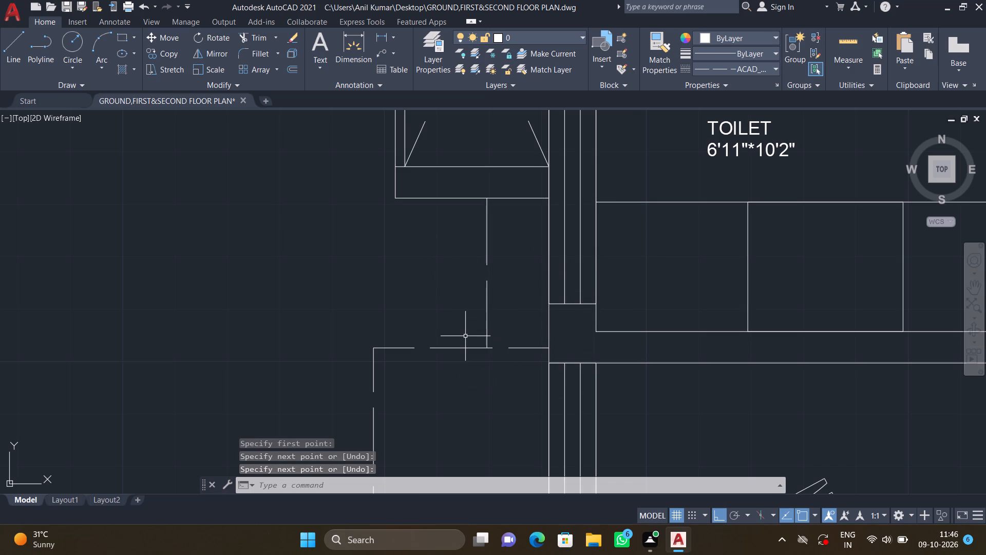
Erase the outer west dashed line of the projection outside the sit-out's west window.
{"action": "scroll", "coordinate": [462, 322], "scroll_direction": "down", "scroll_amount": 2}
{"action": "middle_click_drag", "start_coordinate": [456, 391], "coordinate": [446, 281]}
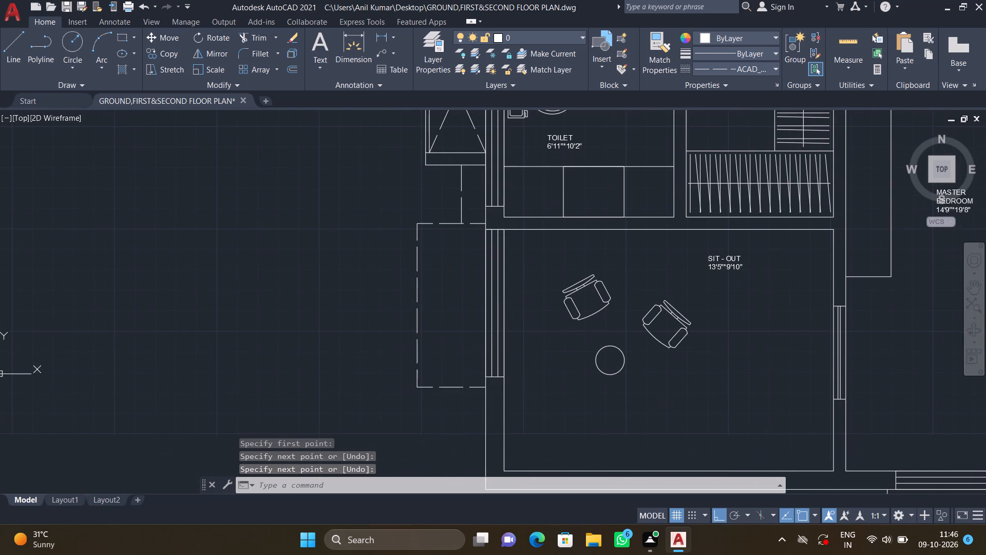
{"action": "middle_click_drag", "start_coordinate": [441, 372], "coordinate": [433, 358]}
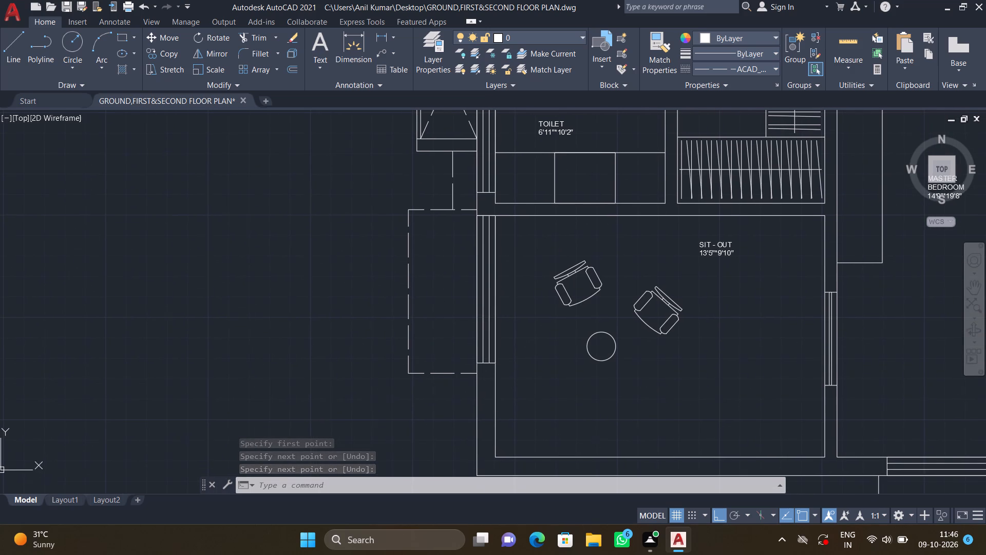
{"action": "middle_click_drag", "start_coordinate": [433, 358], "coordinate": [433, 358]}
{"action": "double_click", "coordinate": [410, 248]}
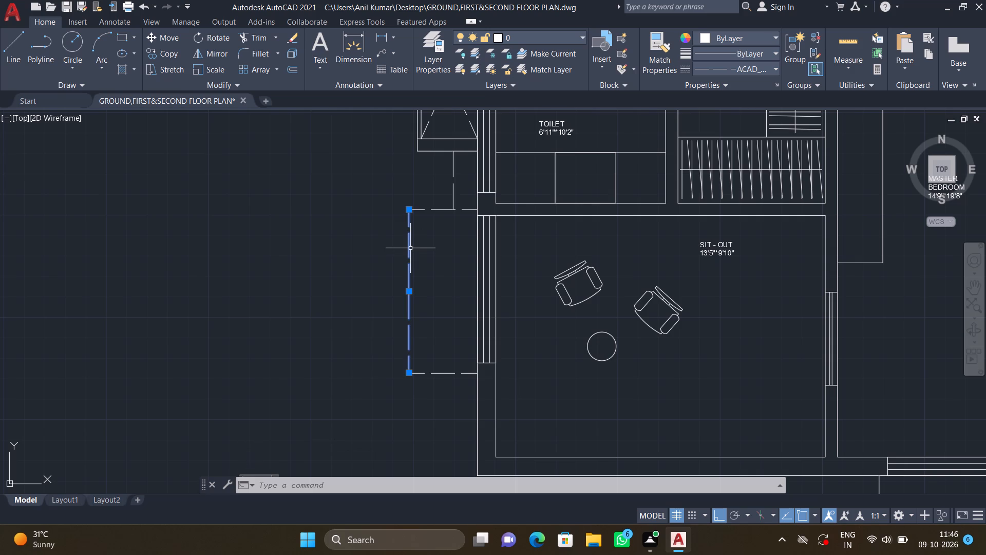
{"action": "key", "text": "Delete"}
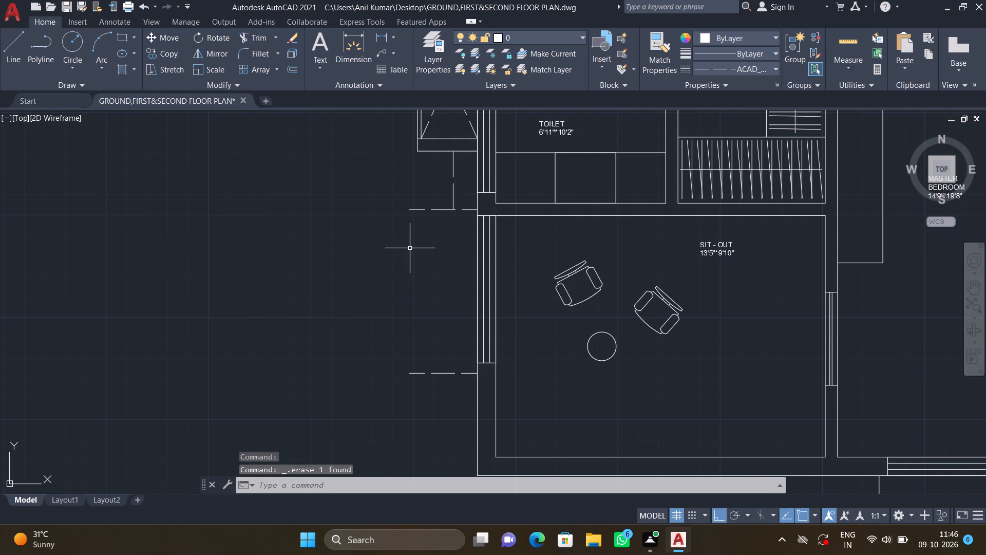
Draw a dashed vertical line outside the sit-out's west window, joining the projection's north and south dashed lines in line with the shaft line.
{"action": "key", "text": "l"}
{"action": "key", "text": "Return"}
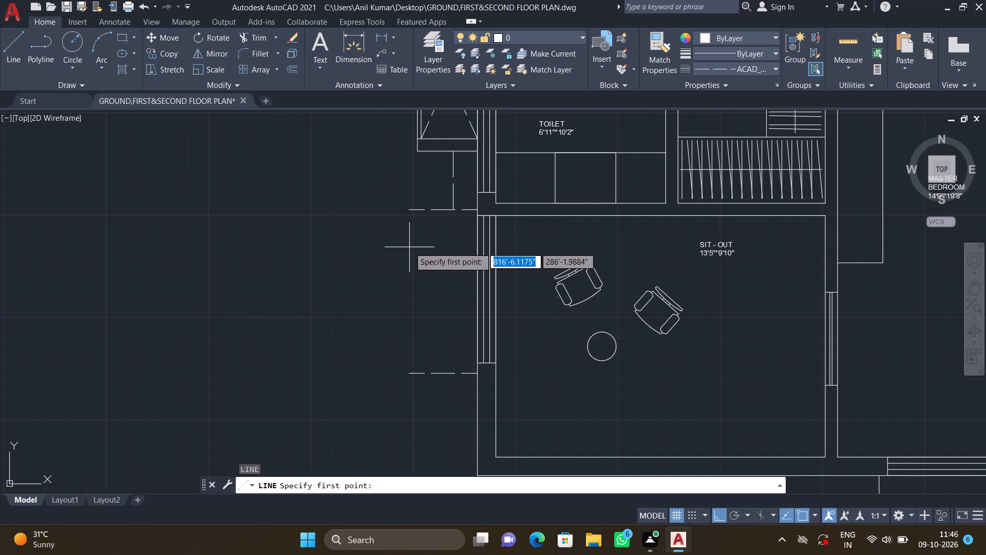
{"action": "scroll", "coordinate": [450, 212], "scroll_direction": "up", "scroll_amount": 1}
{"action": "left_click", "coordinate": [450, 211]}
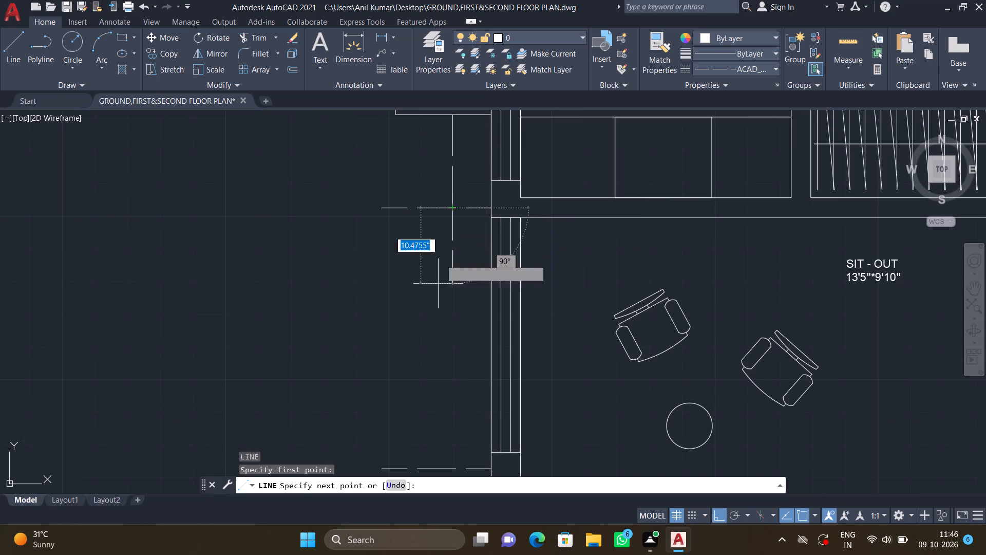
{"action": "middle_click_drag", "start_coordinate": [413, 395], "coordinate": [405, 363]}
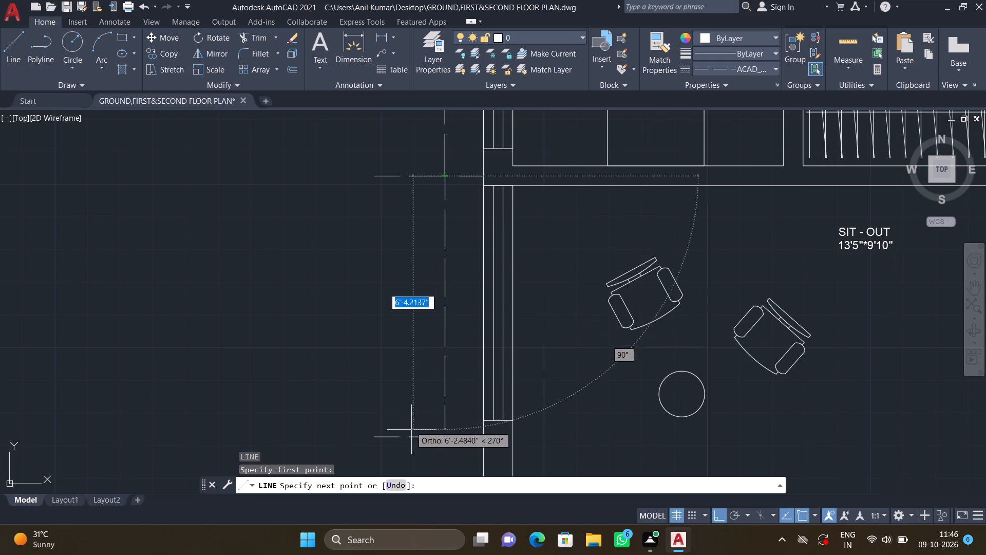
{"action": "double_click", "coordinate": [443, 438]}
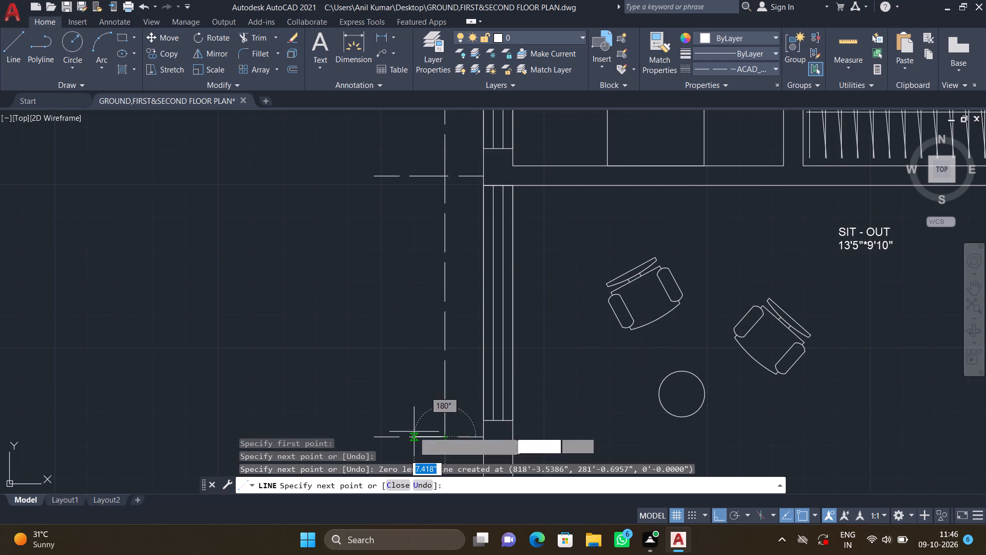
{"action": "key", "text": "Return"}
Trim the ends of the projection's north and south dashed lines that extend west of the new vertical line.
{"action": "key", "text": "t"}
{"action": "key", "text": "r"}
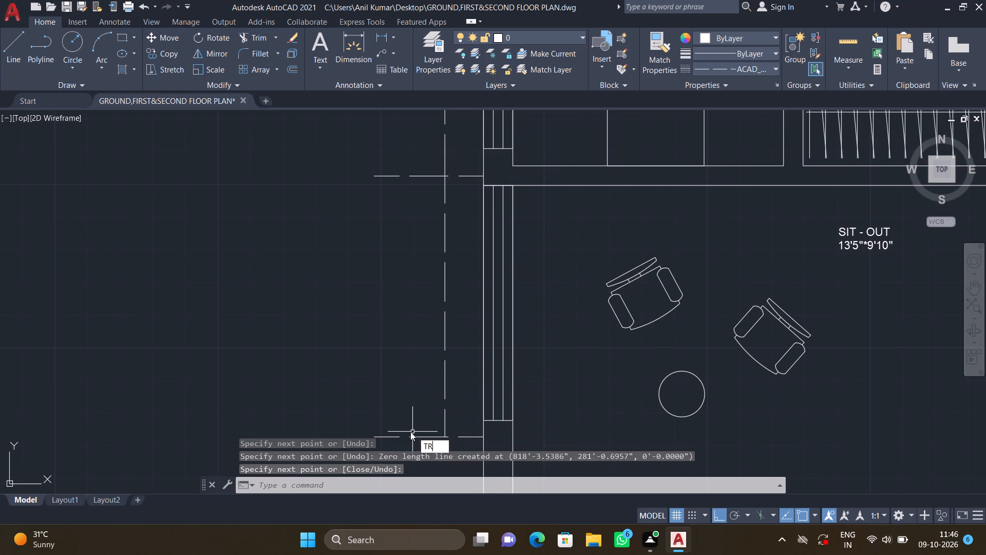
{"action": "key", "text": "Return"}
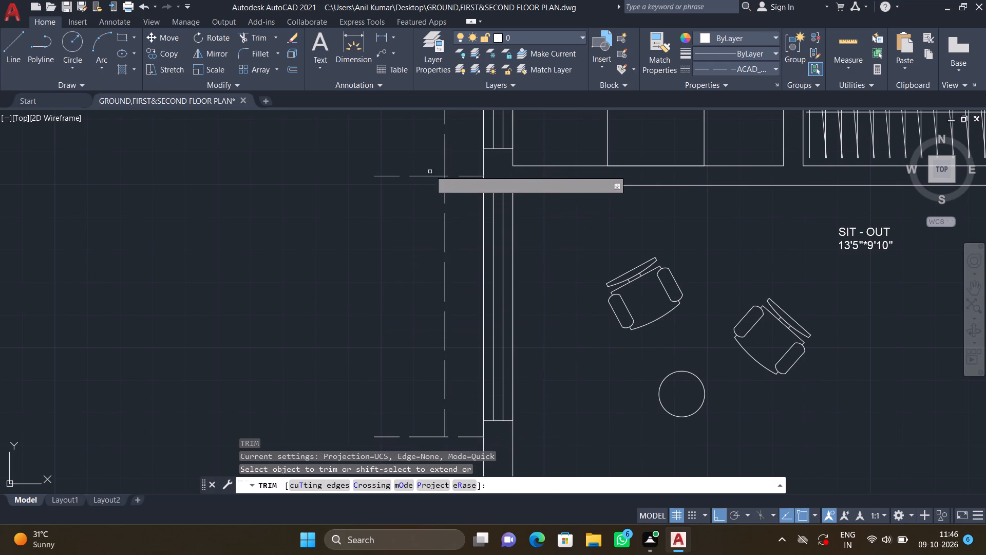
{"action": "left_click", "coordinate": [428, 176]}
{"action": "scroll", "coordinate": [409, 260], "scroll_direction": "down", "scroll_amount": 3}
{"action": "middle_click_drag", "start_coordinate": [391, 319], "coordinate": [388, 281]}
{"action": "scroll", "coordinate": [394, 281], "scroll_direction": "up", "scroll_amount": 2}
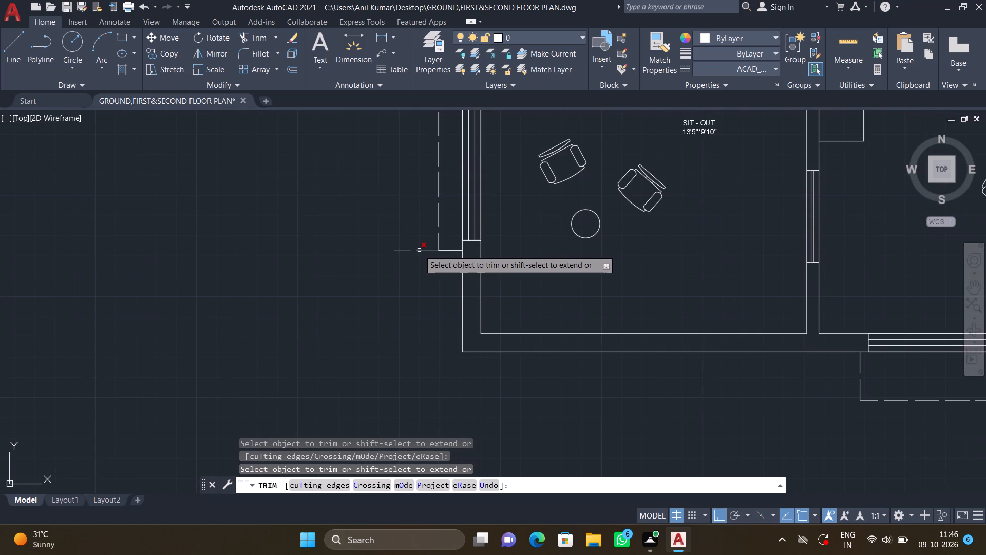
{"action": "left_click", "coordinate": [419, 250]}
{"action": "key", "text": "Return"}
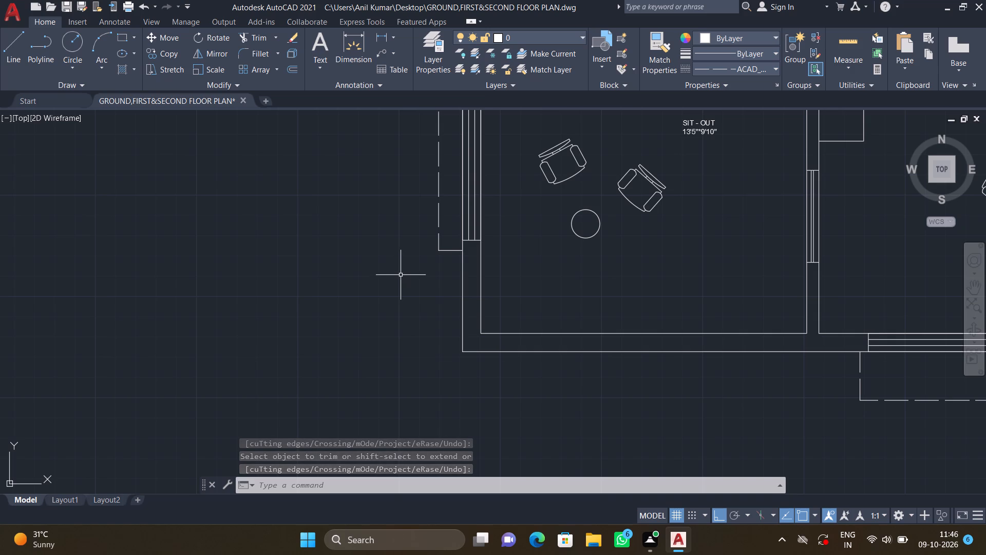
With Continuous linetype, draw a line about 6'-2" south from the sit-out projection's southwest corner, level with the master bedroom window's dashed outline.
{"action": "left_click", "coordinate": [727, 71]}
{"action": "left_click", "coordinate": [720, 133]}
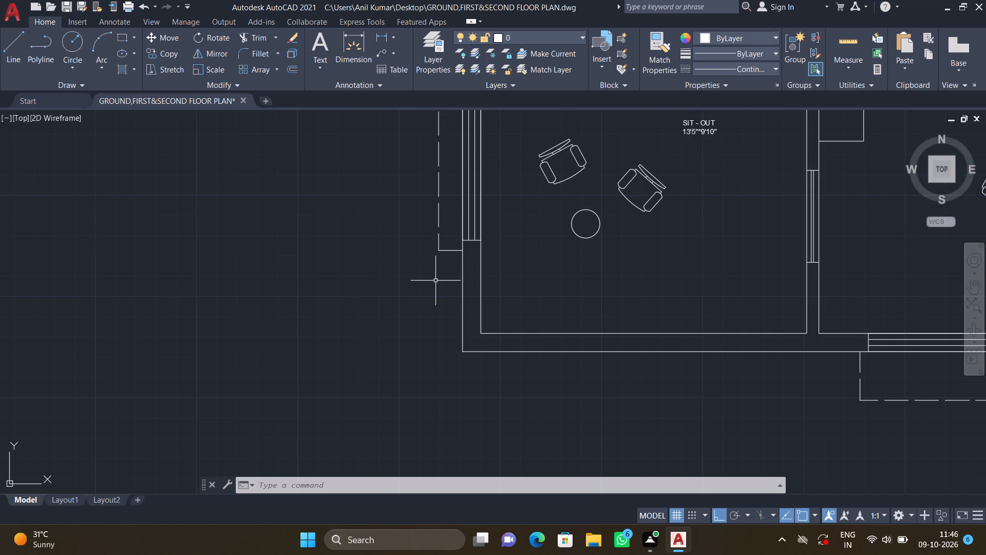
{"action": "key", "text": "l"}
{"action": "key", "text": "Return"}
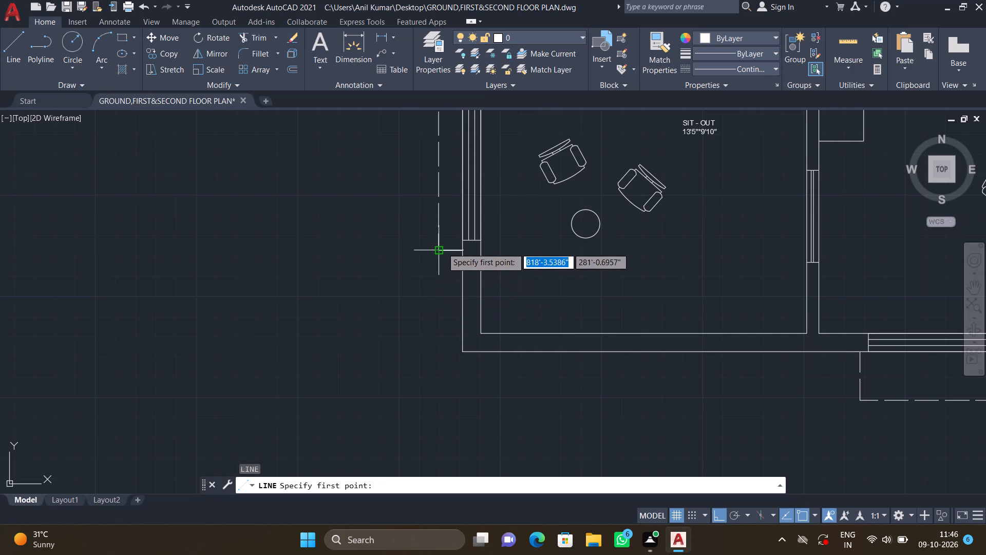
{"action": "left_click_drag", "start_coordinate": [442, 248], "coordinate": [438, 277]}
{"action": "middle_click_drag", "start_coordinate": [404, 397], "coordinate": [362, 386]}
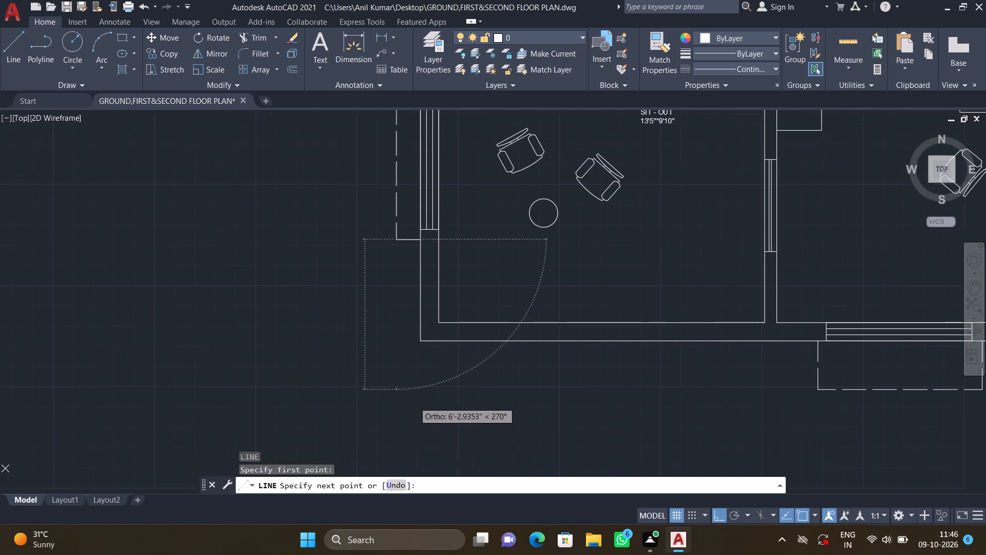
{"action": "middle_click_drag", "start_coordinate": [362, 386], "coordinate": [362, 387]}
{"action": "scroll", "coordinate": [389, 371], "scroll_direction": "up", "scroll_amount": 1}
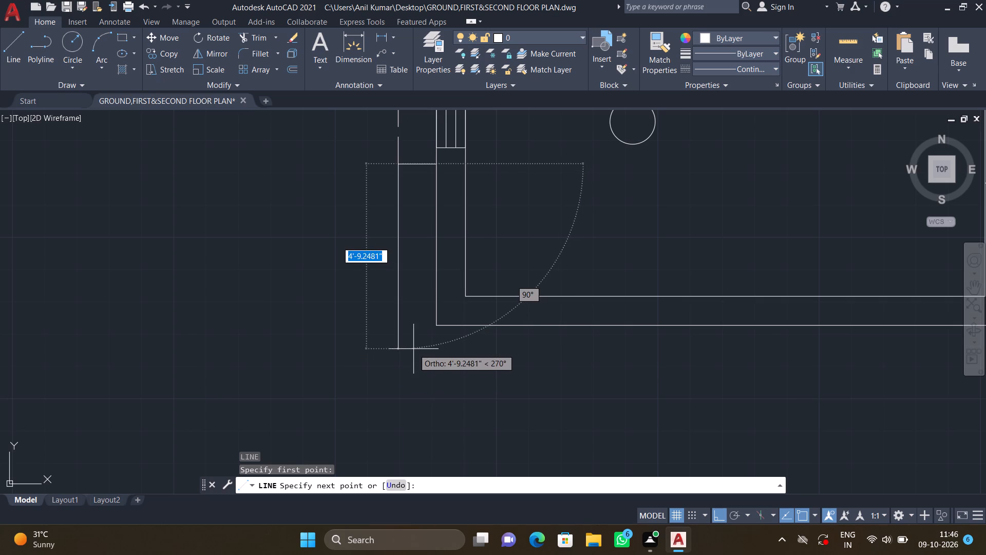
{"action": "scroll", "coordinate": [985, 0], "scroll_direction": "up", "scroll_amount": 1}
{"action": "scroll", "coordinate": [985, 181], "scroll_direction": "down", "scroll_amount": 1}
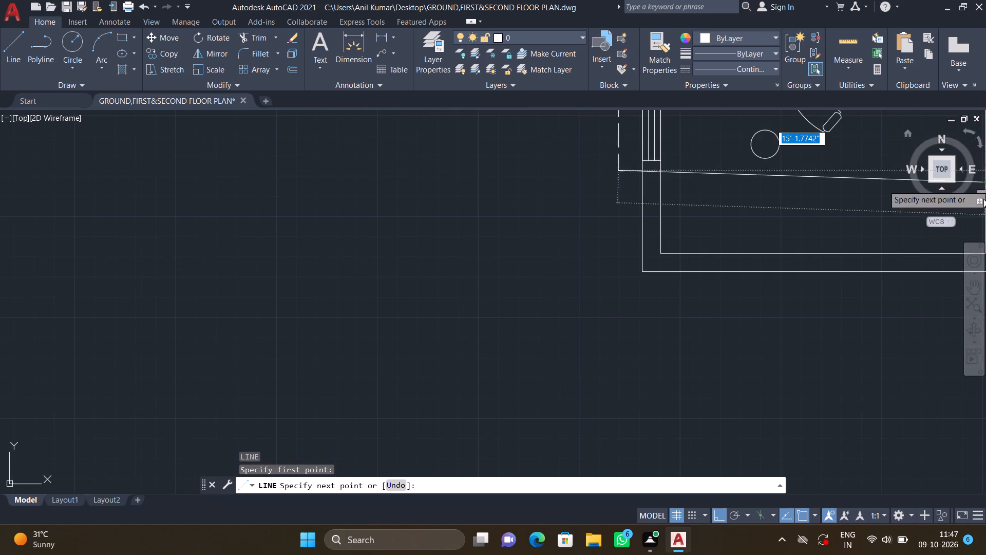
{"action": "middle_click_drag", "start_coordinate": [585, 214], "coordinate": [516, 170]}
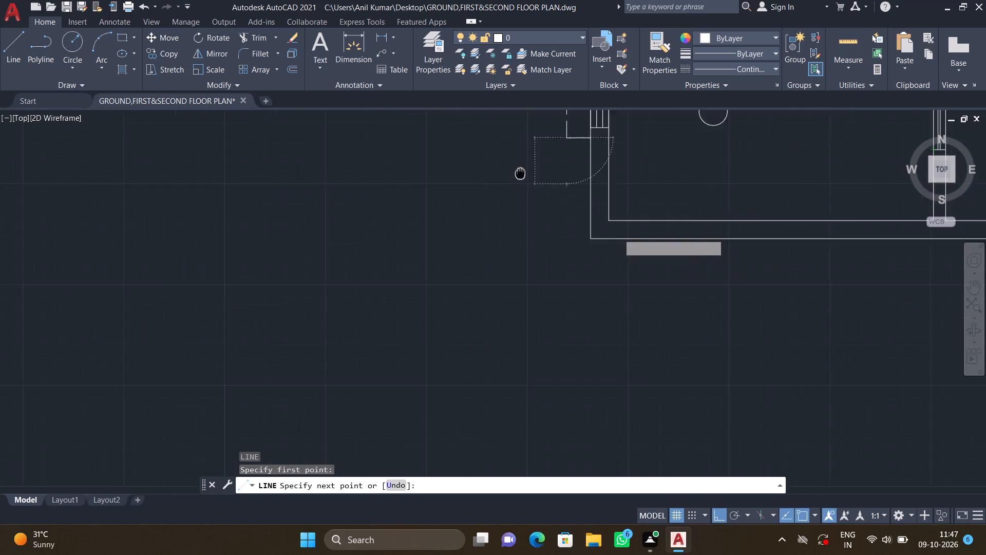
{"action": "middle_click_drag", "start_coordinate": [516, 170], "coordinate": [499, 173]}
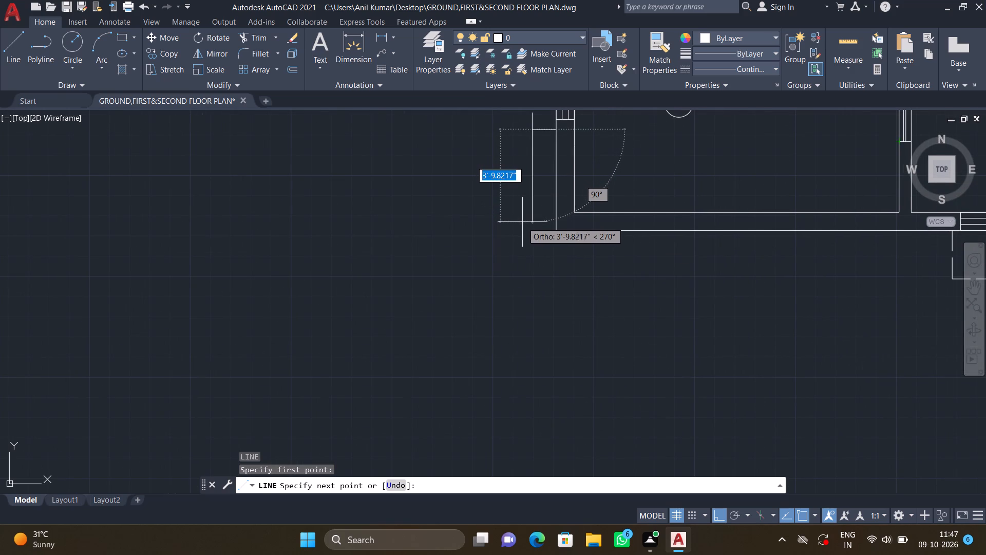
{"action": "middle_click_drag", "start_coordinate": [505, 220], "coordinate": [440, 244]}
{"action": "scroll", "coordinate": [495, 217], "scroll_direction": "down", "scroll_amount": 1}
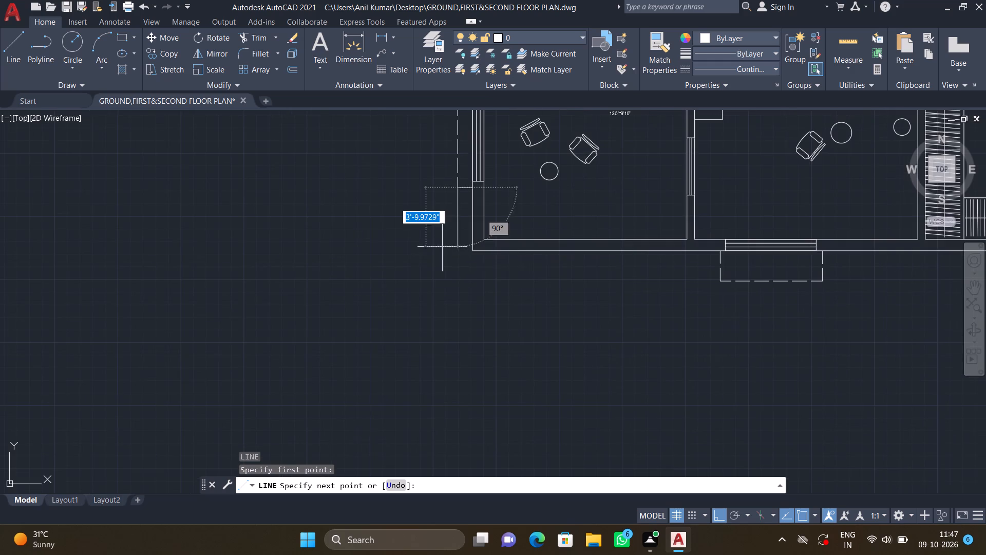
{"action": "scroll", "coordinate": [453, 274], "scroll_direction": "up", "scroll_amount": 1}
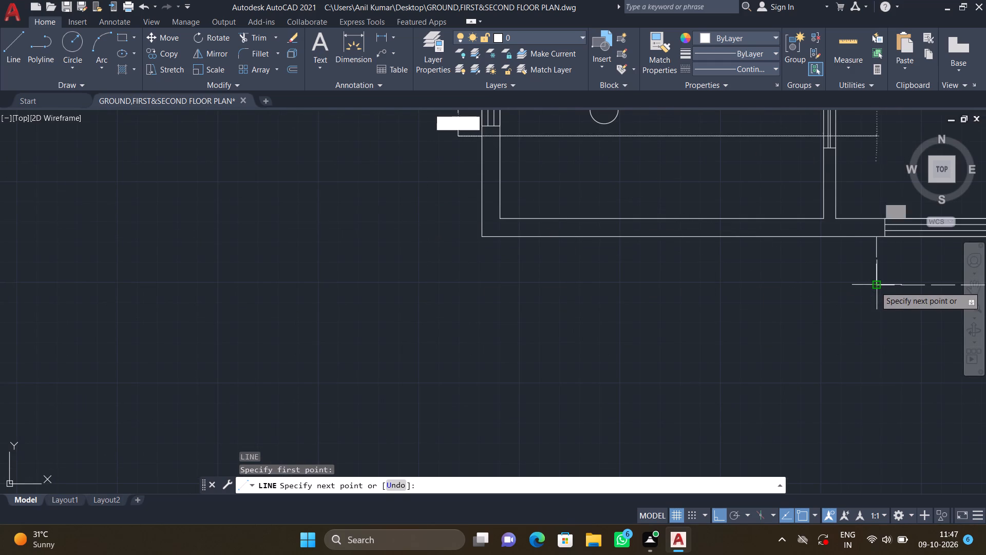
{"action": "double_click", "coordinate": [458, 282]}
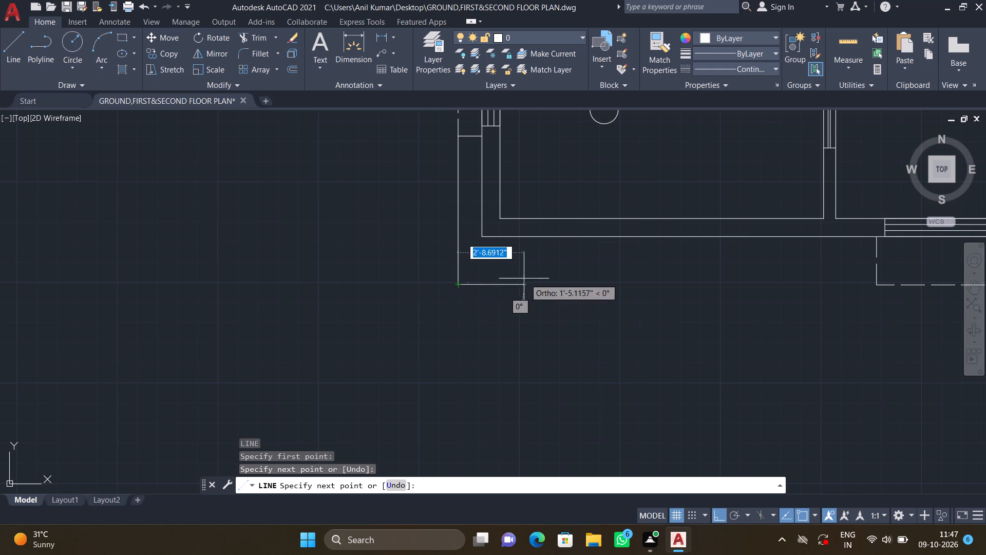
{"action": "key", "text": "Escape"}
Continue the solid vertical line west of the sit-out a short way further south with a second line from its lower end.
{"action": "middle_click_drag", "start_coordinate": [515, 247], "coordinate": [539, 169]}
{"action": "scroll", "coordinate": [573, 201], "scroll_direction": "down", "scroll_amount": 1}
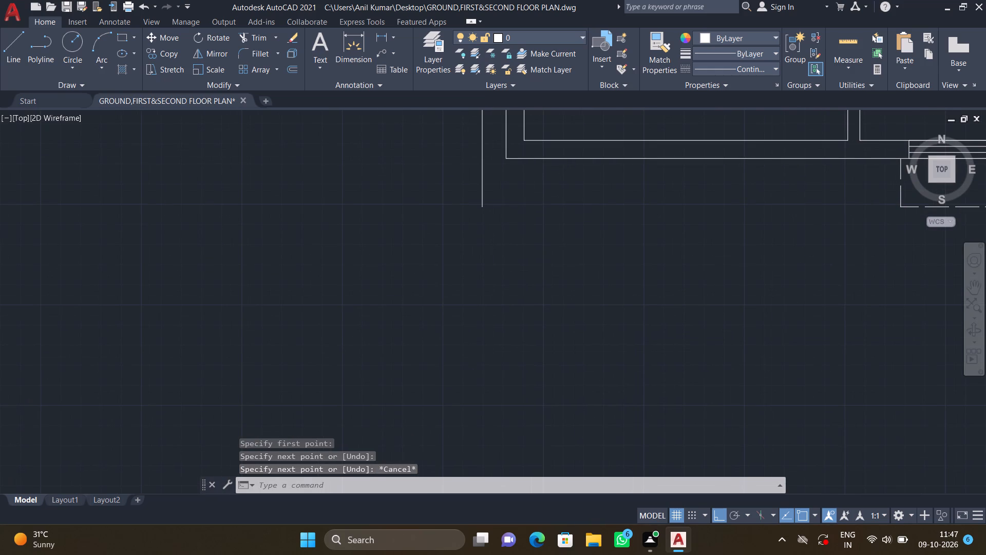
{"action": "key", "text": "l"}
{"action": "key", "text": "Return"}
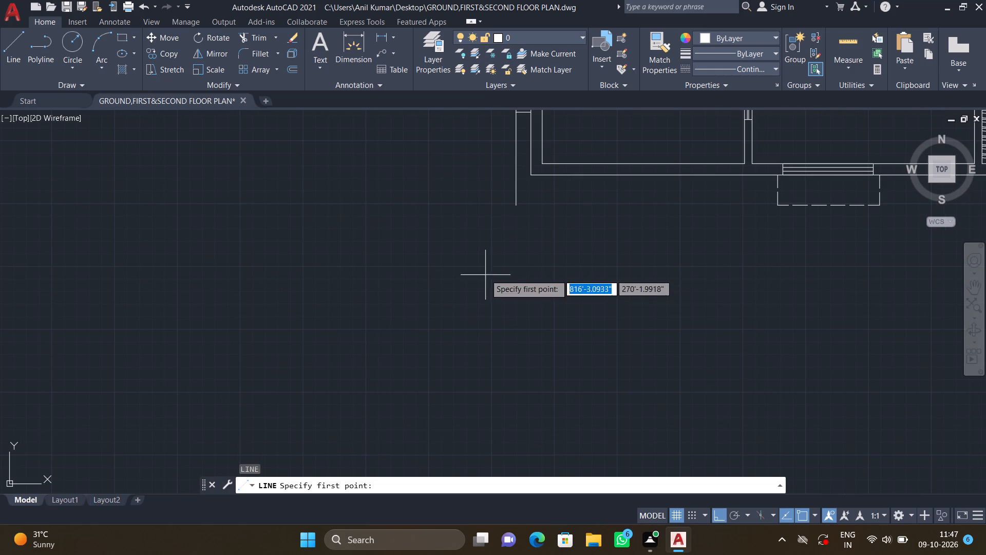
{"action": "scroll", "coordinate": [514, 210], "scroll_direction": "up", "scroll_amount": 1}
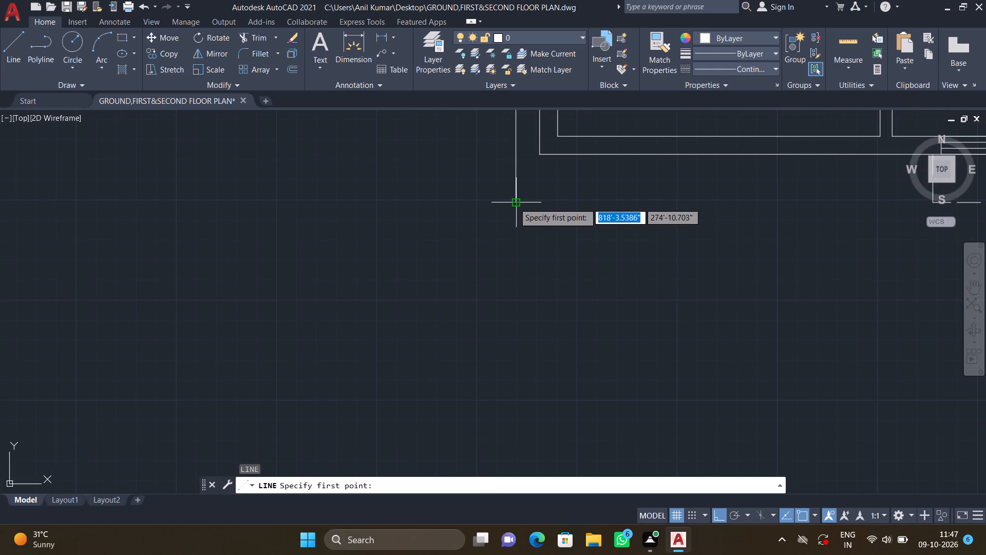
{"action": "left_click", "coordinate": [514, 203]}
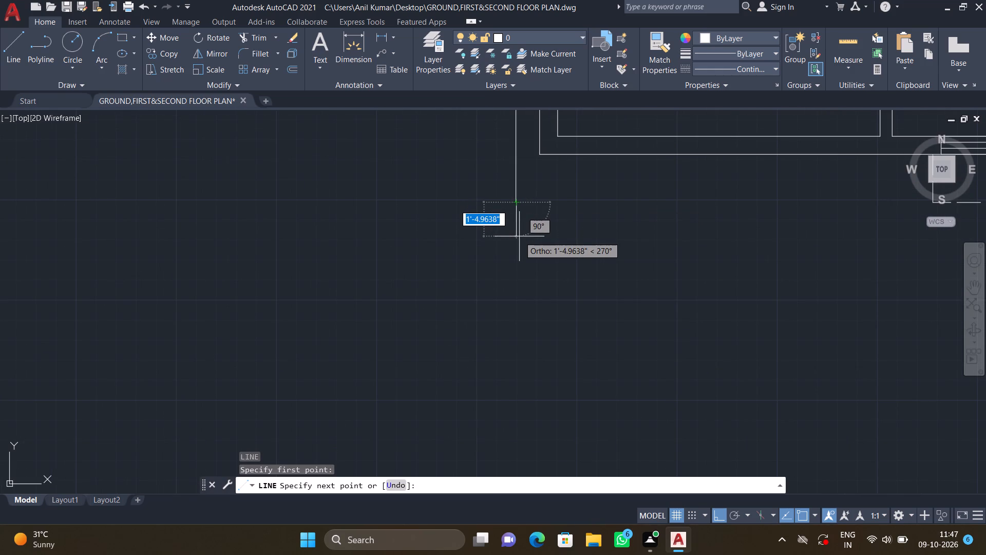
{"action": "left_click", "coordinate": [519, 249]}
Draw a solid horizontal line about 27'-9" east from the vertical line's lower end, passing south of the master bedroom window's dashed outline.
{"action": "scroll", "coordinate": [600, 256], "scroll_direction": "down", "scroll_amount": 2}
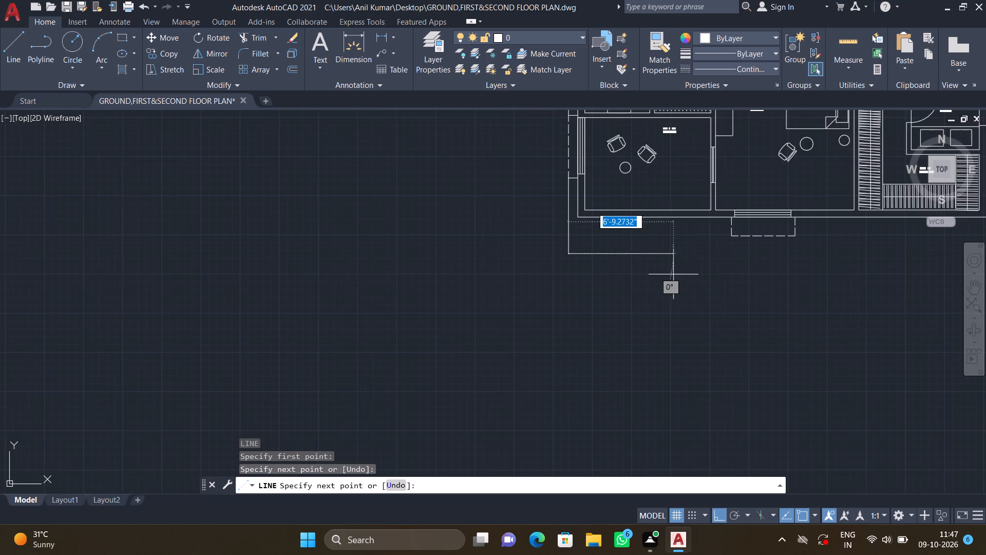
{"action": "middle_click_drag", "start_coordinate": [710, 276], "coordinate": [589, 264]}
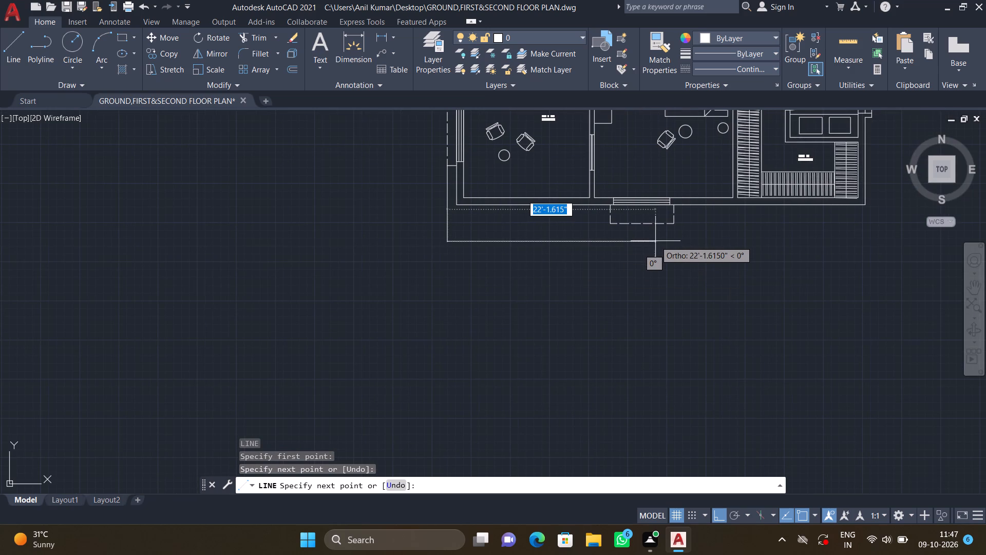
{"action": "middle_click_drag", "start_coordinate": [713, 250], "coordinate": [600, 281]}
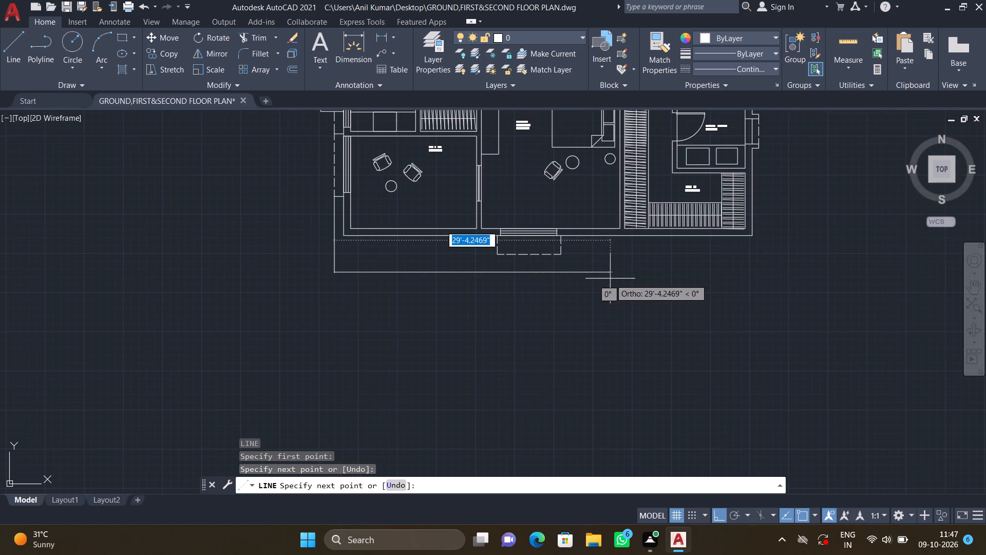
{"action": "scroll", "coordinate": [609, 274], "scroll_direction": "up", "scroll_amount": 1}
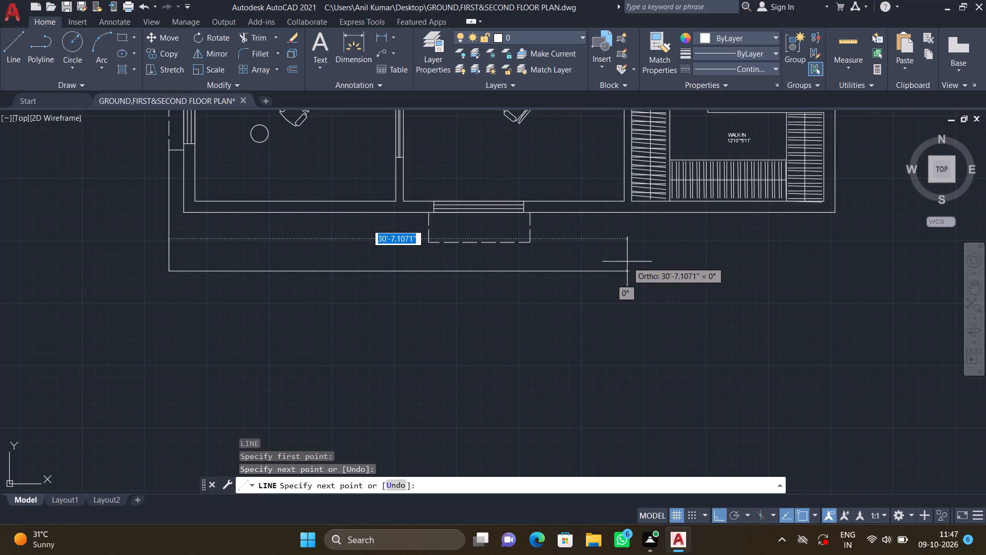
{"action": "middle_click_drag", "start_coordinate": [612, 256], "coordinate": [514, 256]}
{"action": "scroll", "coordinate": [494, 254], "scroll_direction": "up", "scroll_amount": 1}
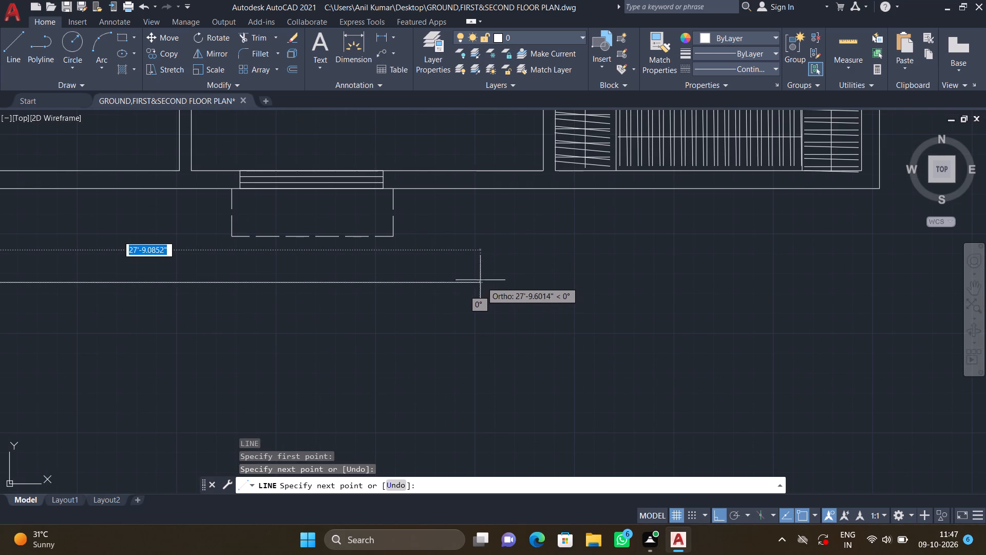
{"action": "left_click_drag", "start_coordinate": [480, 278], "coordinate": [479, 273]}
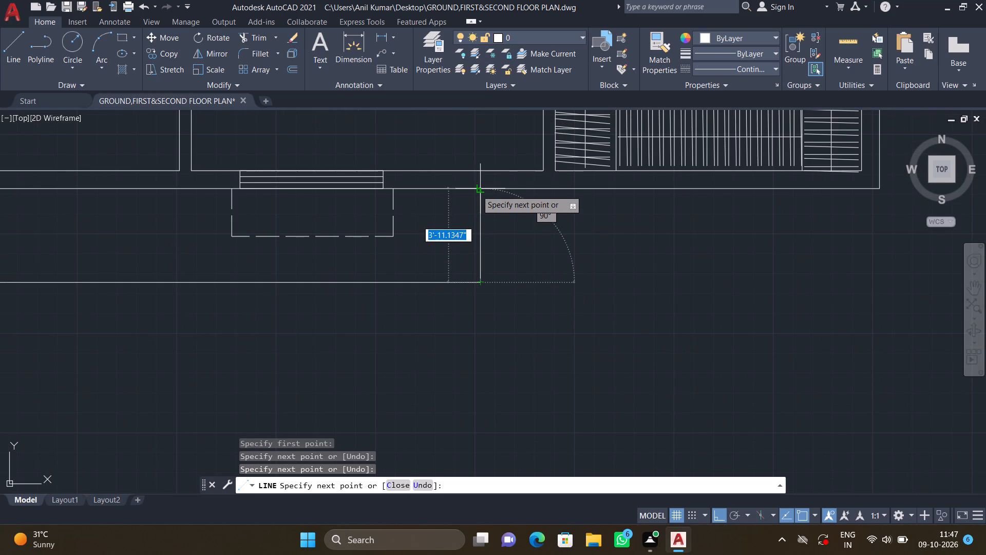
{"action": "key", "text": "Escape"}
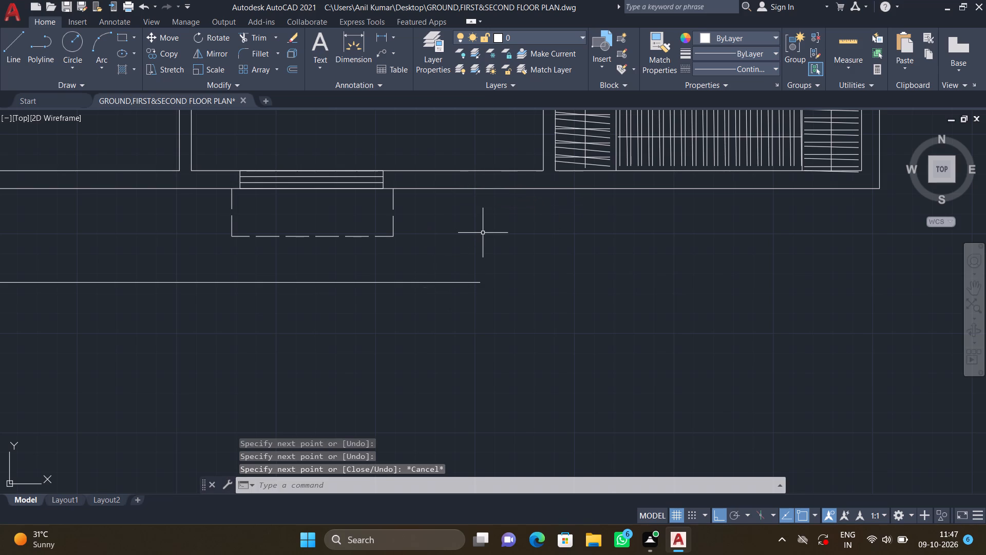
Draw a vertical line about 3'-1" south from the outer south wall, east of the master bedroom window's dashed outline.
{"action": "key", "text": "l"}
{"action": "key", "text": "Return"}
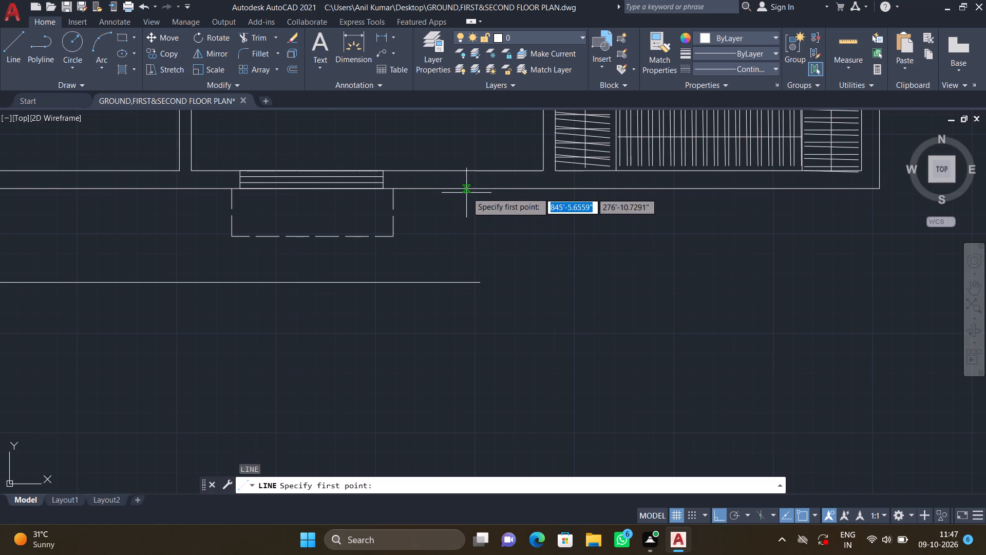
{"action": "left_click", "coordinate": [471, 189]}
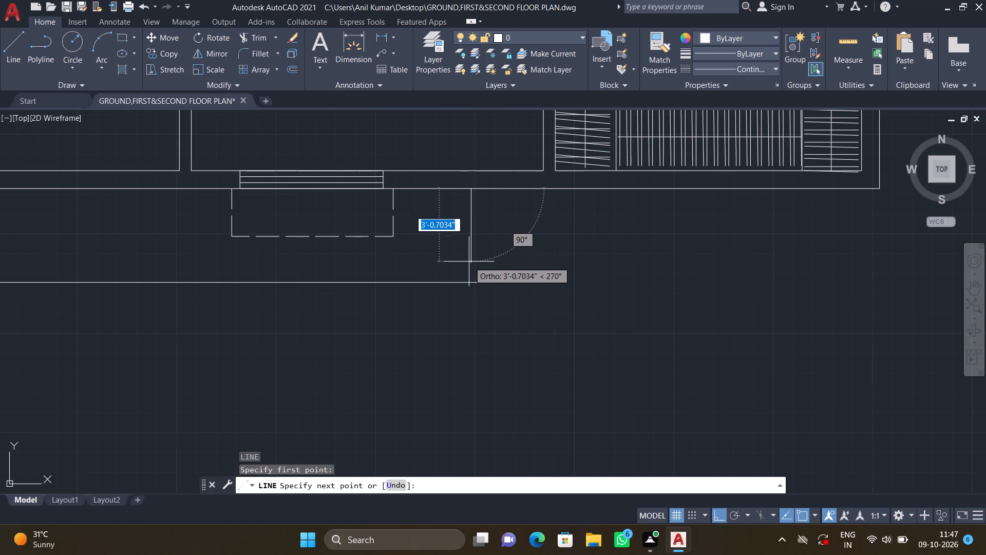
{"action": "left_click", "coordinate": [469, 262]}
{"action": "key", "text": "Return"}
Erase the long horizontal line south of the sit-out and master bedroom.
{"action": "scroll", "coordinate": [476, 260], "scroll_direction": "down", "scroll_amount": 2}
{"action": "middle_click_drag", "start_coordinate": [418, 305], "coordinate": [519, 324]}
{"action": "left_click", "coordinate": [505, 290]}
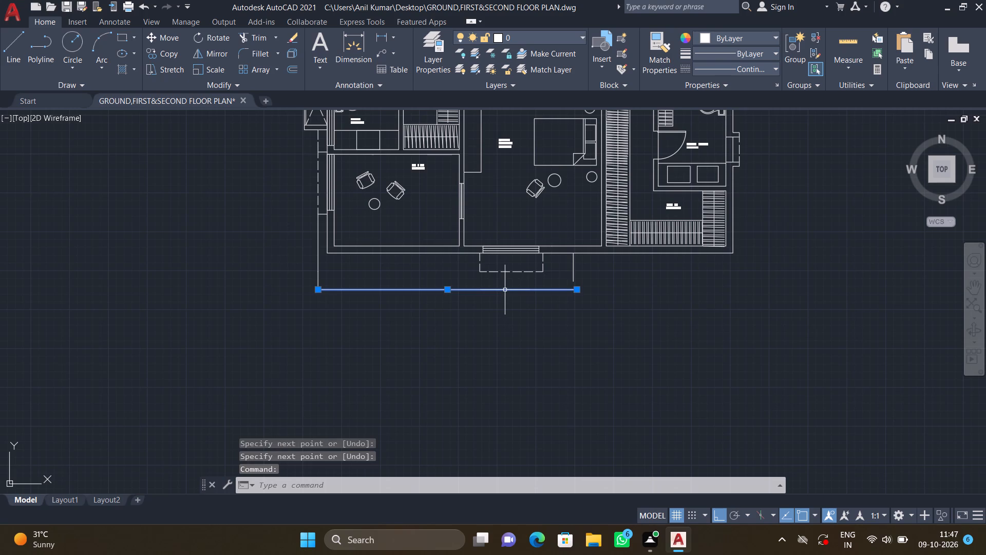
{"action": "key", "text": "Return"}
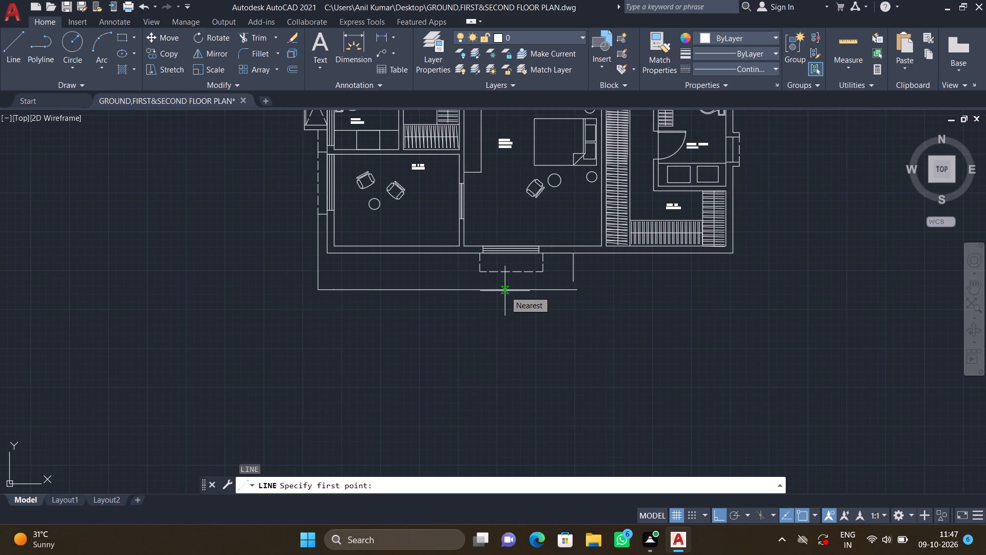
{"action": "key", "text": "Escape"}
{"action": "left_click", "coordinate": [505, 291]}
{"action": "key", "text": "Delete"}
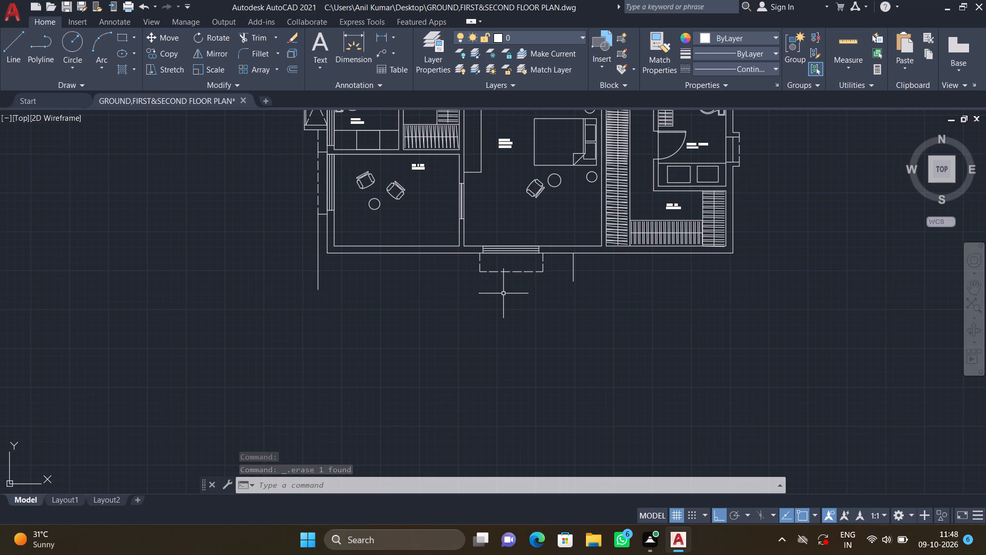
Start an outline at the lower end of the vertical line east of the window projection: about 8" east, then about 1'-5" north.
{"action": "key", "text": "l"}
{"action": "key", "text": "Return"}
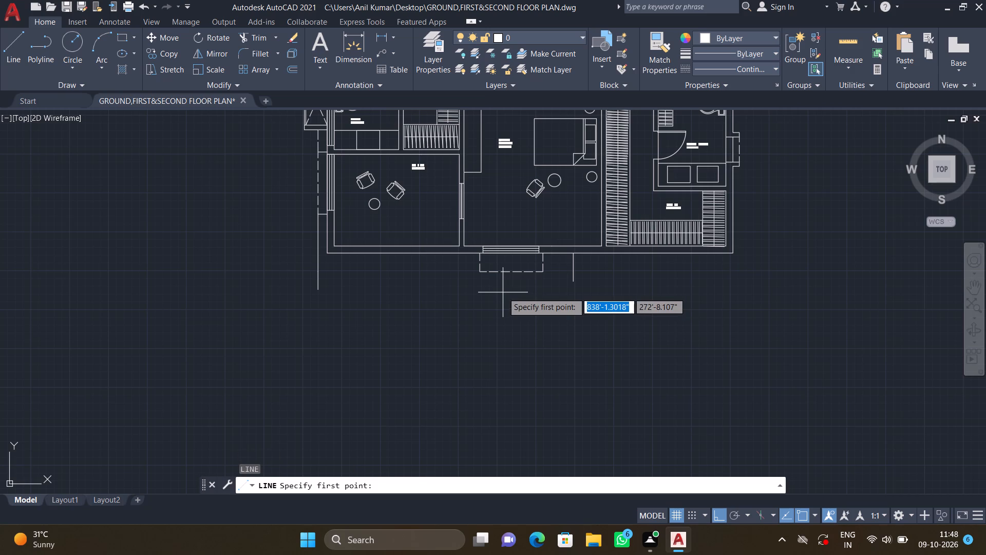
{"action": "scroll", "coordinate": [513, 293], "scroll_direction": "down", "scroll_amount": 1}
{"action": "scroll", "coordinate": [569, 308], "scroll_direction": "up", "scroll_amount": 1}
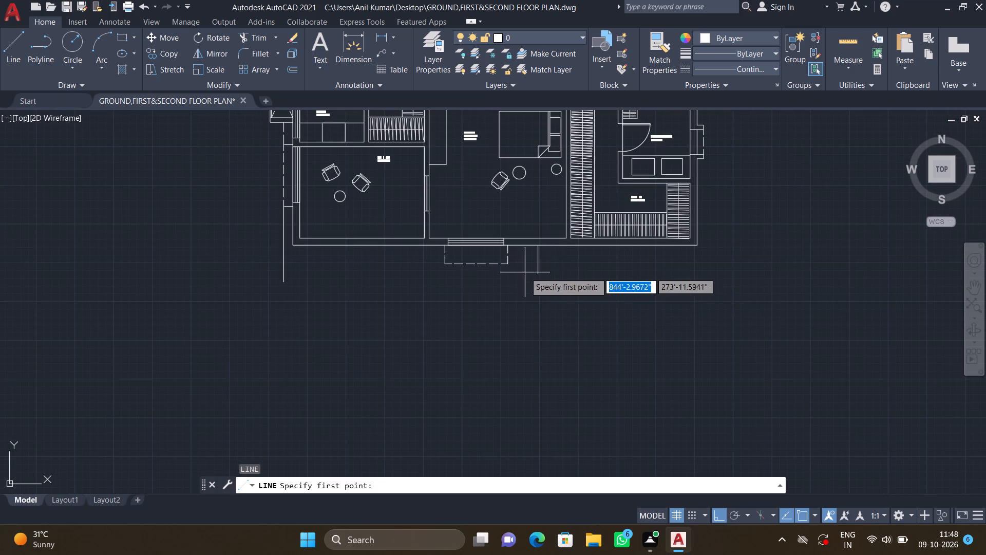
{"action": "scroll", "coordinate": [525, 273], "scroll_direction": "up", "scroll_amount": 2}
{"action": "left_click", "coordinate": [554, 273]}
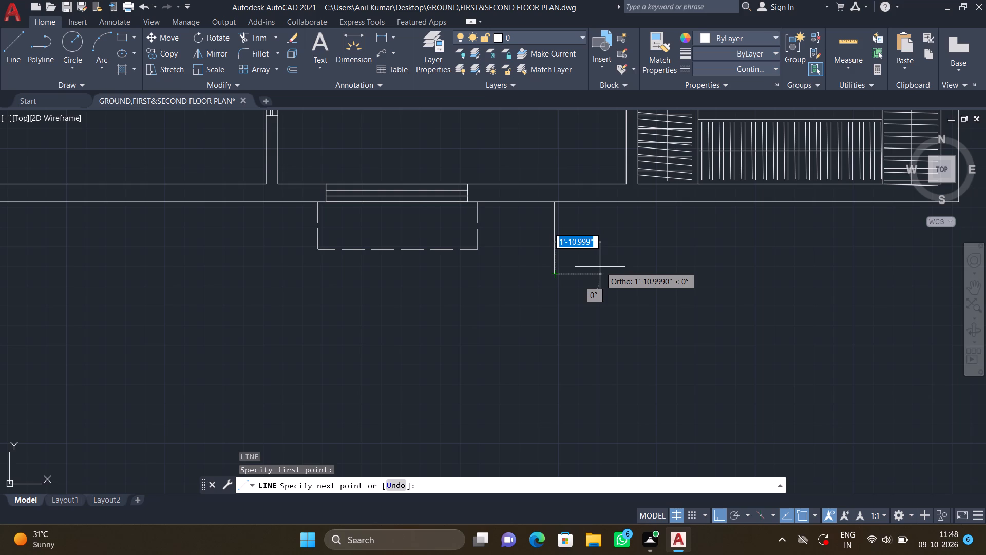
{"action": "scroll", "coordinate": [581, 271], "scroll_direction": "up", "scroll_amount": 2}
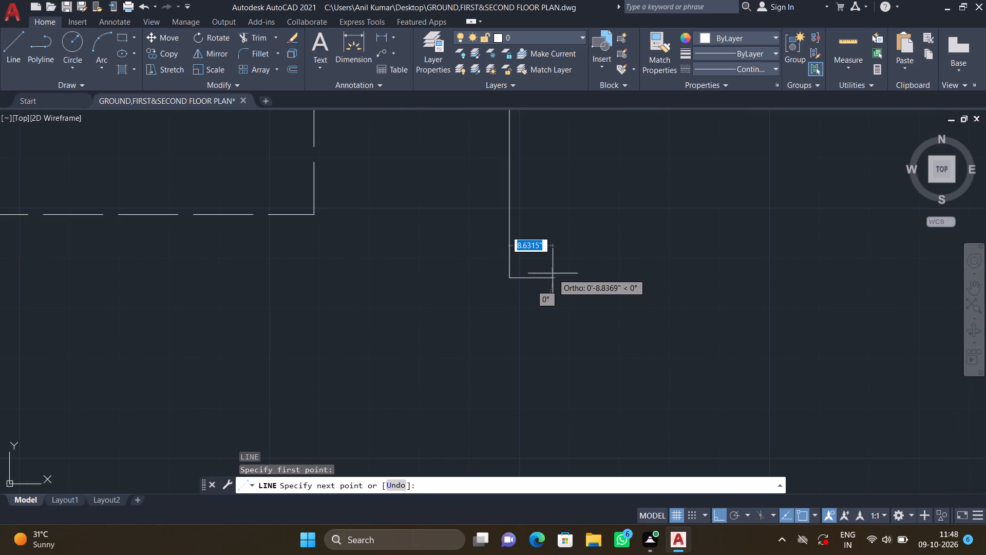
{"action": "left_click", "coordinate": [549, 272]}
{"action": "scroll", "coordinate": [561, 206], "scroll_direction": "down", "scroll_amount": 2}
{"action": "middle_click_drag", "start_coordinate": [563, 193], "coordinate": [542, 243]}
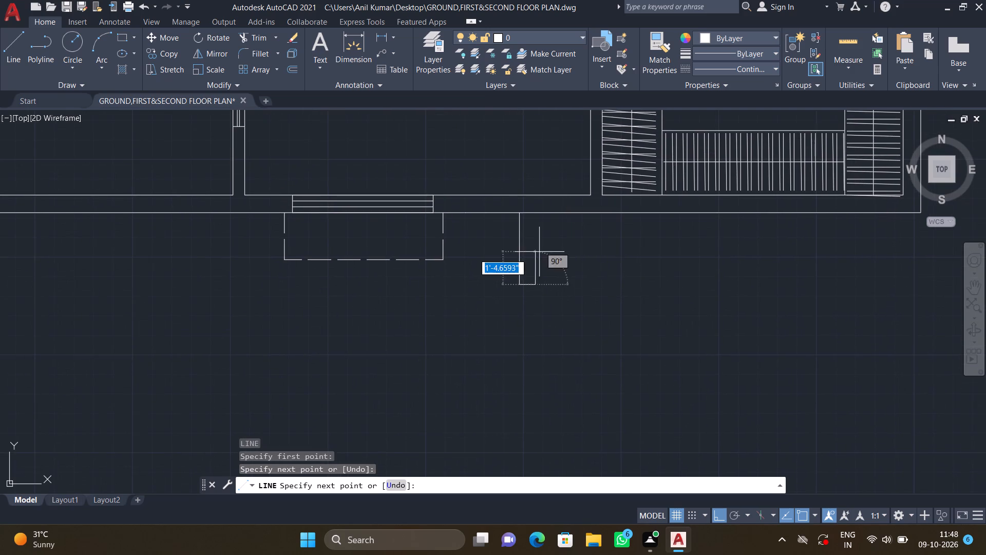
{"action": "scroll", "coordinate": [537, 250], "scroll_direction": "up", "scroll_amount": 2}
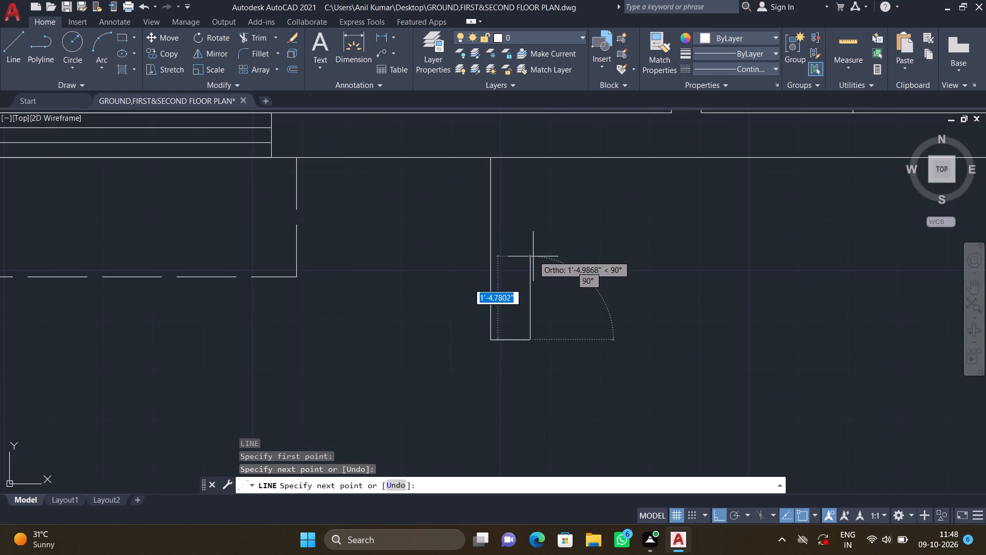
{"action": "left_click", "coordinate": [533, 256]}
Continue the outline about 10'-7" east, step it about 9" north, and run it about 5'-3" further east.
{"action": "scroll", "coordinate": [656, 248], "scroll_direction": "down", "scroll_amount": 2}
{"action": "middle_click_drag", "start_coordinate": [681, 248], "coordinate": [585, 232]}
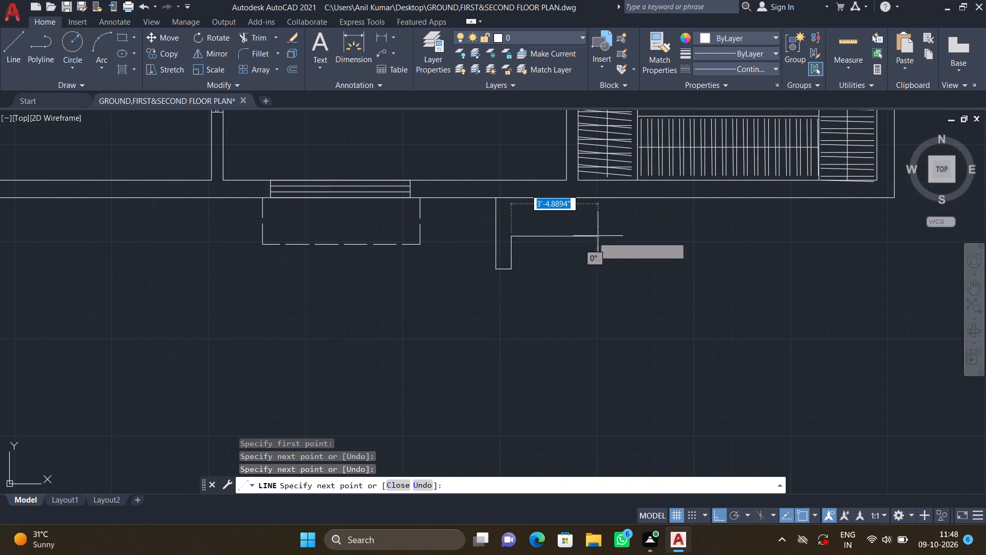
{"action": "middle_click_drag", "start_coordinate": [664, 207], "coordinate": [592, 191]}
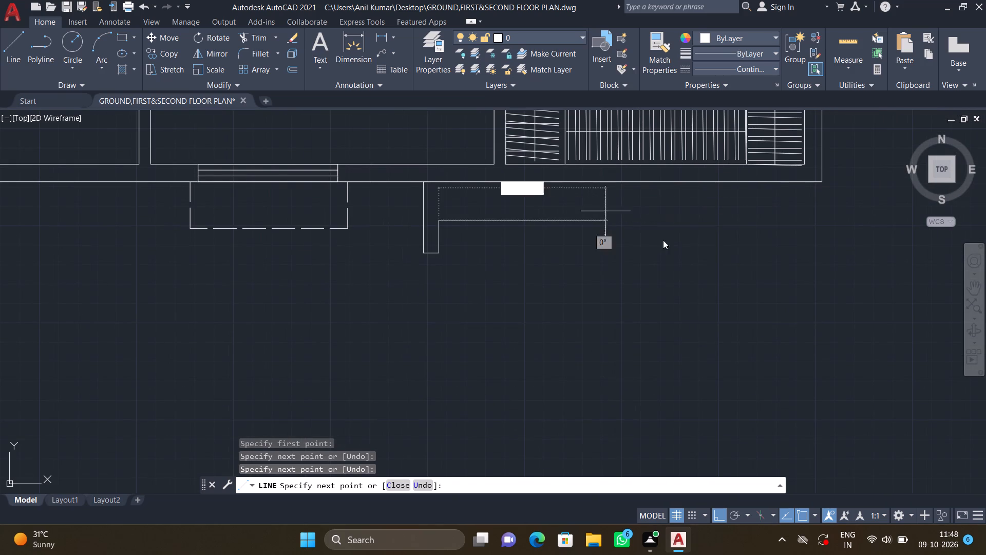
{"action": "middle_click_drag", "start_coordinate": [658, 239], "coordinate": [583, 242]}
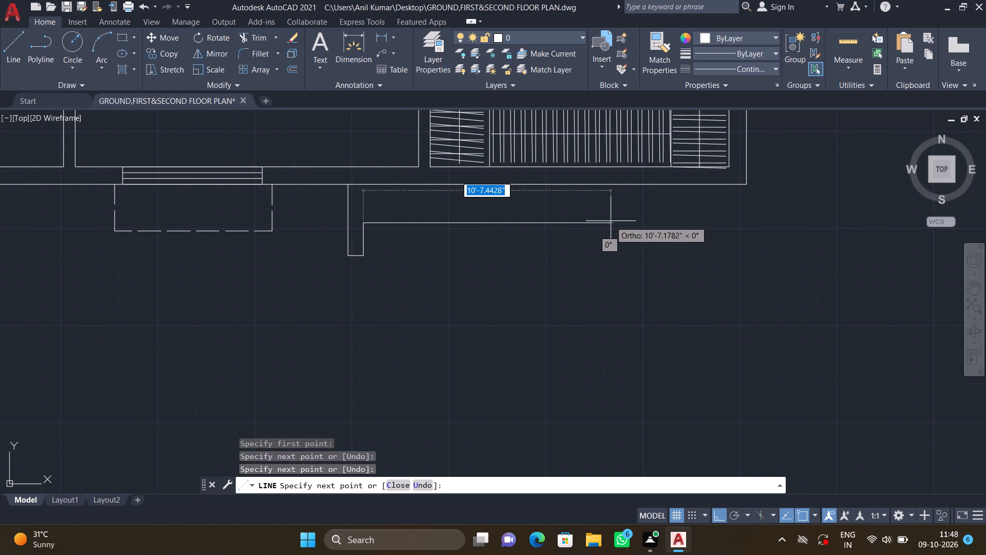
{"action": "left_click", "coordinate": [611, 221]}
{"action": "scroll", "coordinate": [611, 199], "scroll_direction": "up", "scroll_amount": 2}
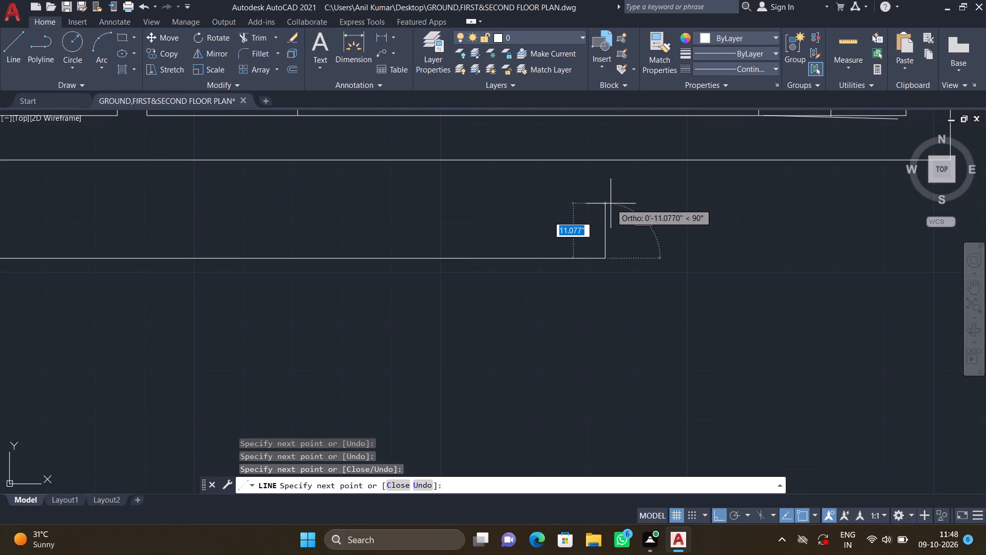
{"action": "left_click", "coordinate": [608, 213]}
{"action": "scroll", "coordinate": [714, 217], "scroll_direction": "down", "scroll_amount": 2}
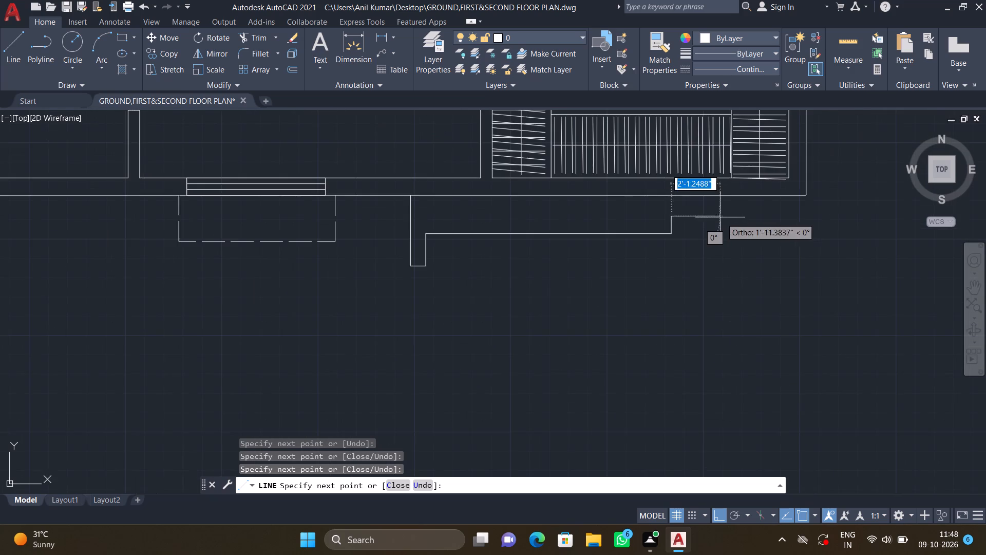
{"action": "middle_click_drag", "start_coordinate": [731, 223], "coordinate": [571, 218]}
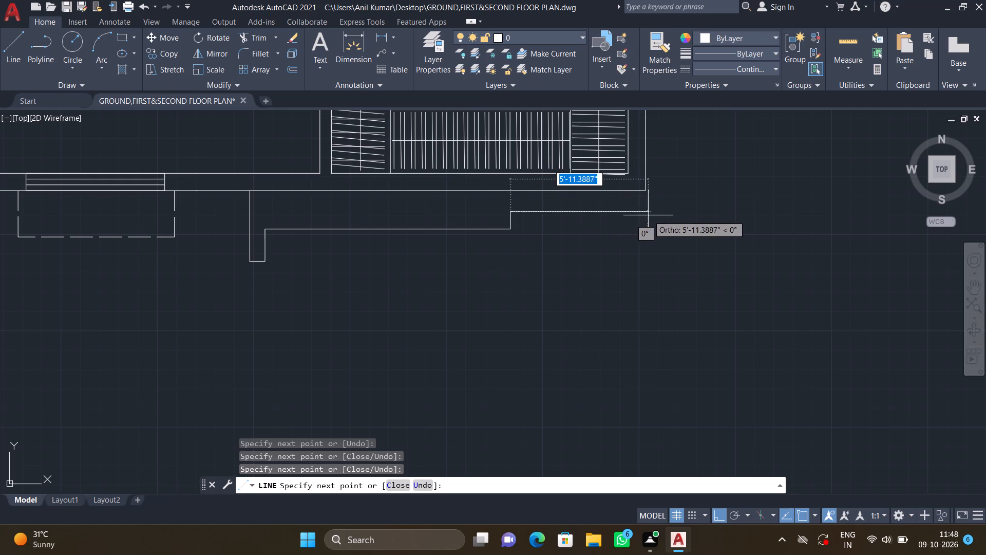
{"action": "scroll", "coordinate": [627, 217], "scroll_direction": "up", "scroll_amount": 2}
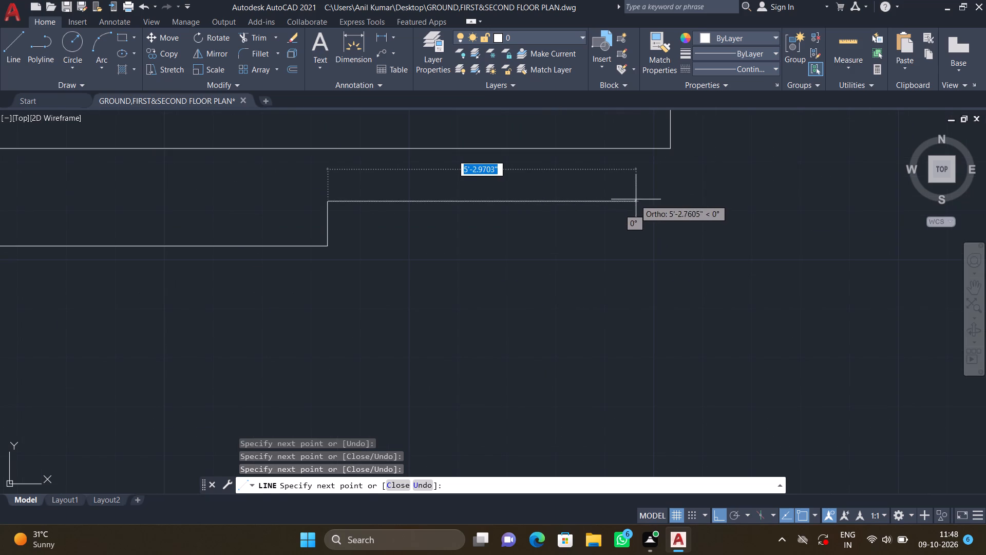
{"action": "left_click", "coordinate": [636, 199]}
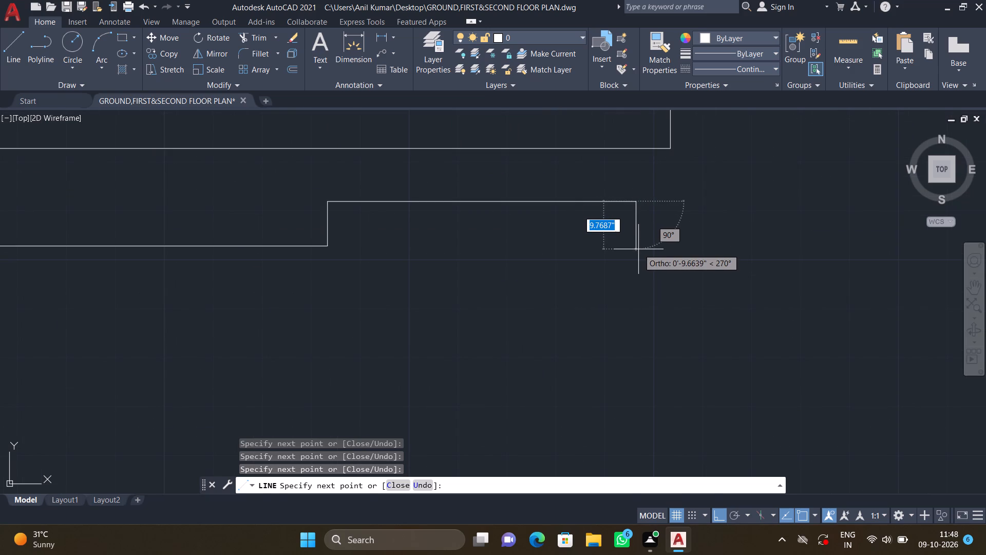
Close the outline with lines about 2'-2" south, 7" east and 3'-1" north to the outer wall's southeast corner.
{"action": "scroll", "coordinate": [638, 250], "scroll_direction": "down", "scroll_amount": 1}
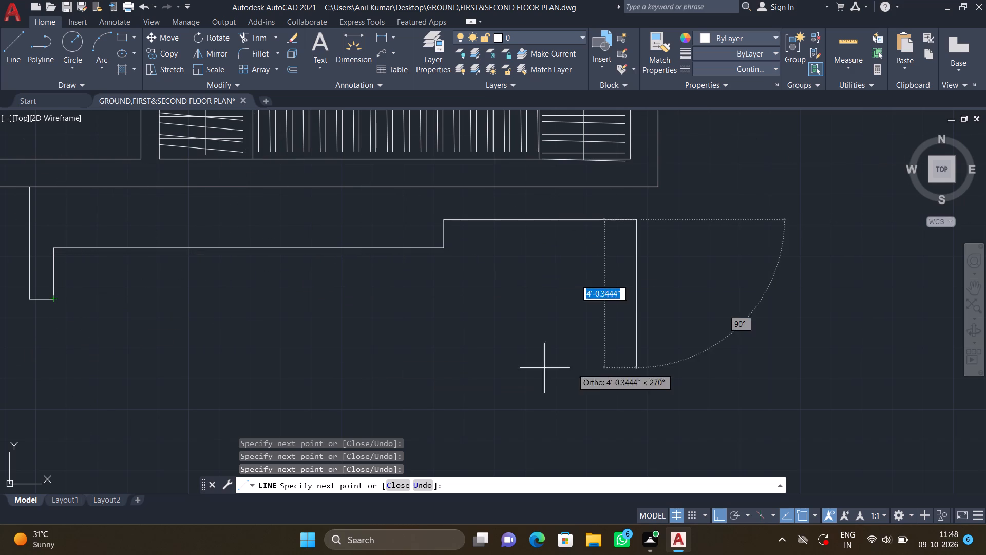
{"action": "left_click", "coordinate": [635, 302]}
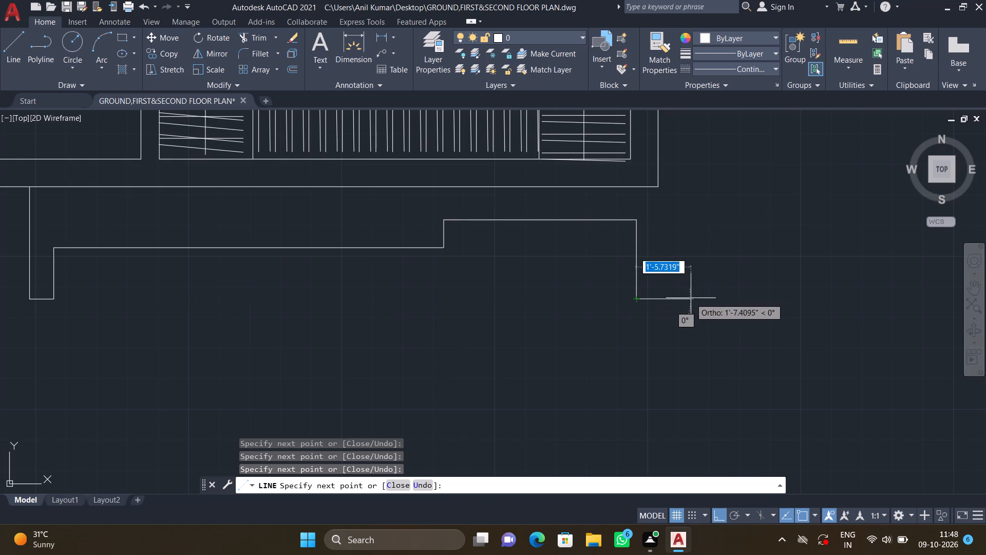
{"action": "scroll", "coordinate": [679, 299], "scroll_direction": "up", "scroll_amount": 1}
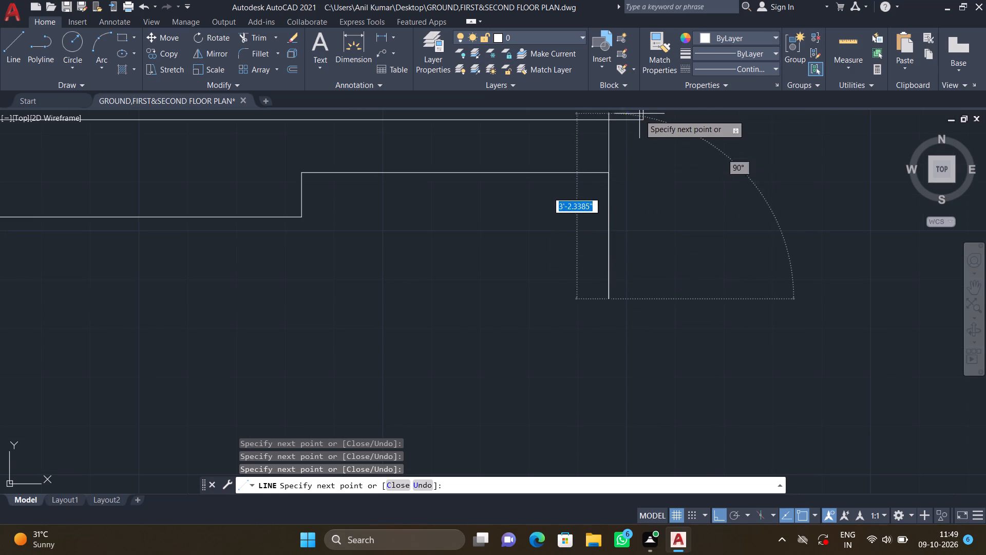
{"action": "left_click", "coordinate": [643, 300]}
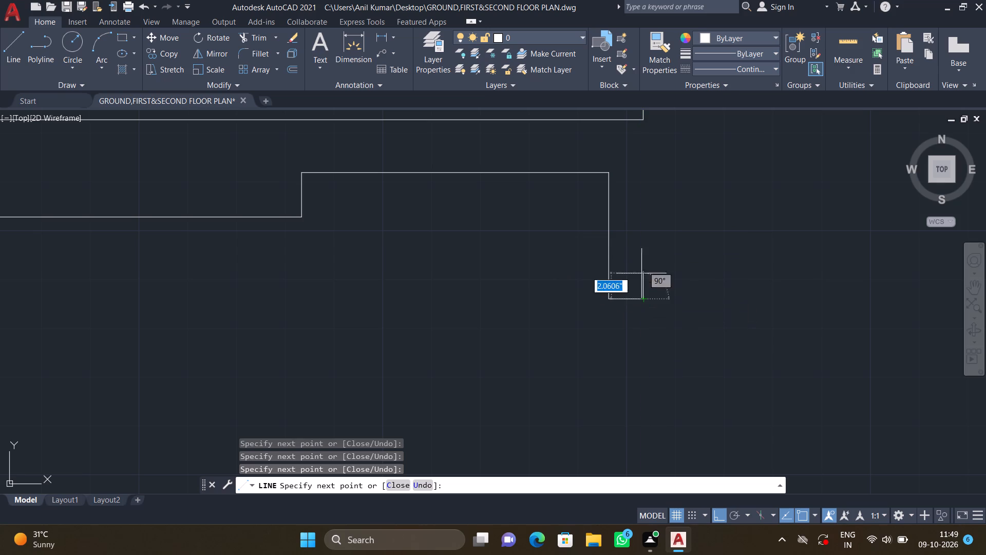
{"action": "middle_click_drag", "start_coordinate": [644, 221], "coordinate": [600, 404]}
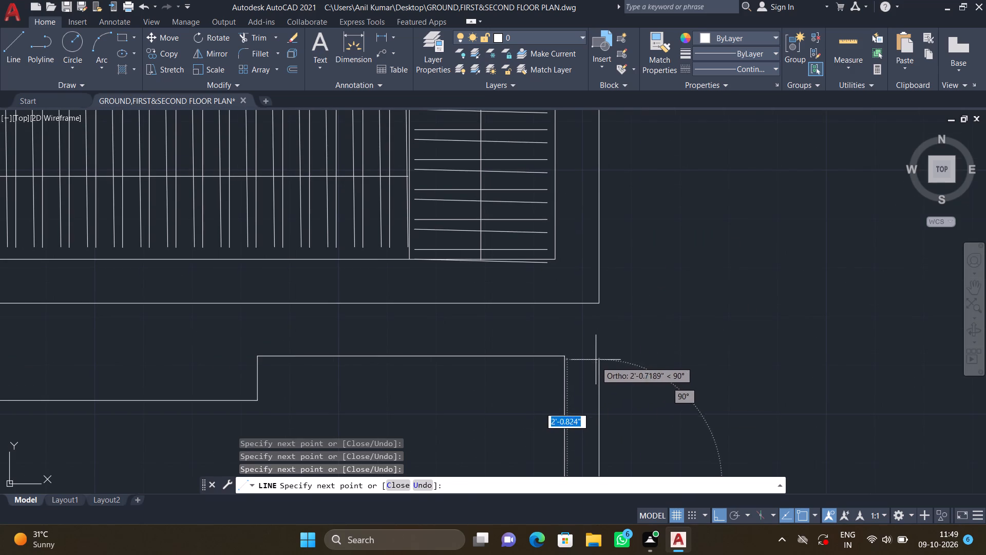
{"action": "scroll", "coordinate": [589, 347], "scroll_direction": "up", "scroll_amount": 2}
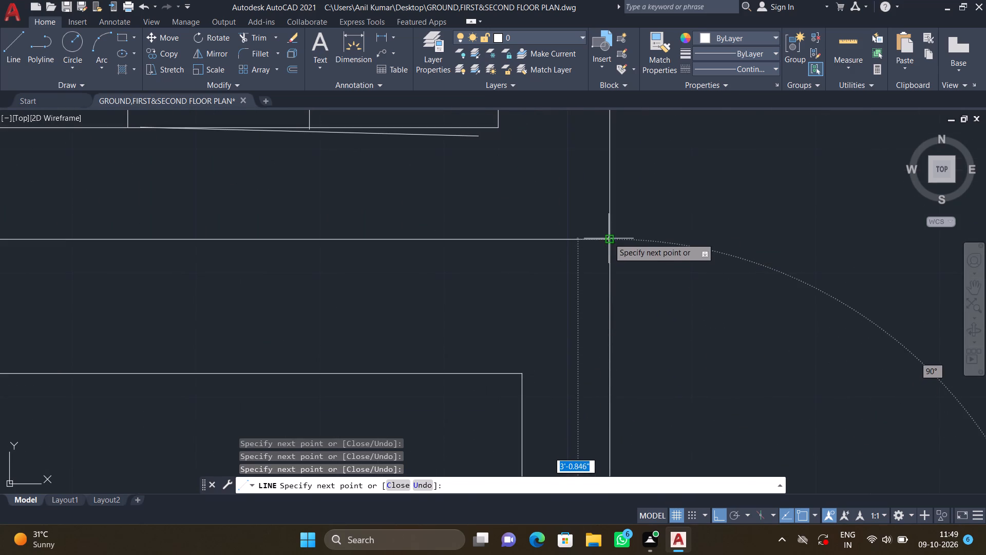
{"action": "left_click", "coordinate": [610, 238]}
{"action": "key", "text": "Return"}
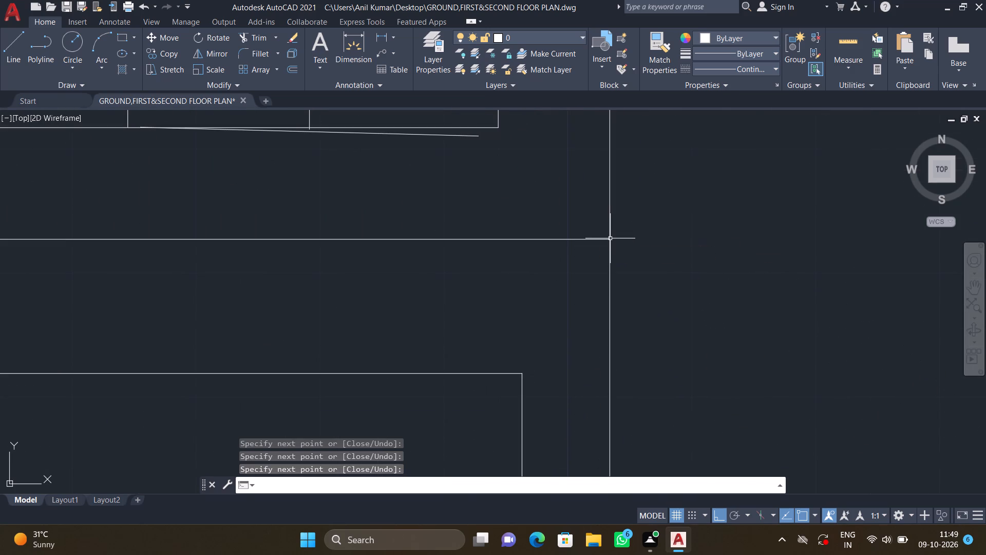
Draw a dashed ACAD_ISO02W100 line from the stepped outline's southwest corner west to the solid vertical line beyond the sit-out.
{"action": "scroll", "coordinate": [607, 245], "scroll_direction": "down", "scroll_amount": 3}
{"action": "scroll", "coordinate": [446, 319], "scroll_direction": "down", "scroll_amount": 2}
{"action": "middle_click_drag", "start_coordinate": [458, 319], "coordinate": [612, 302]}
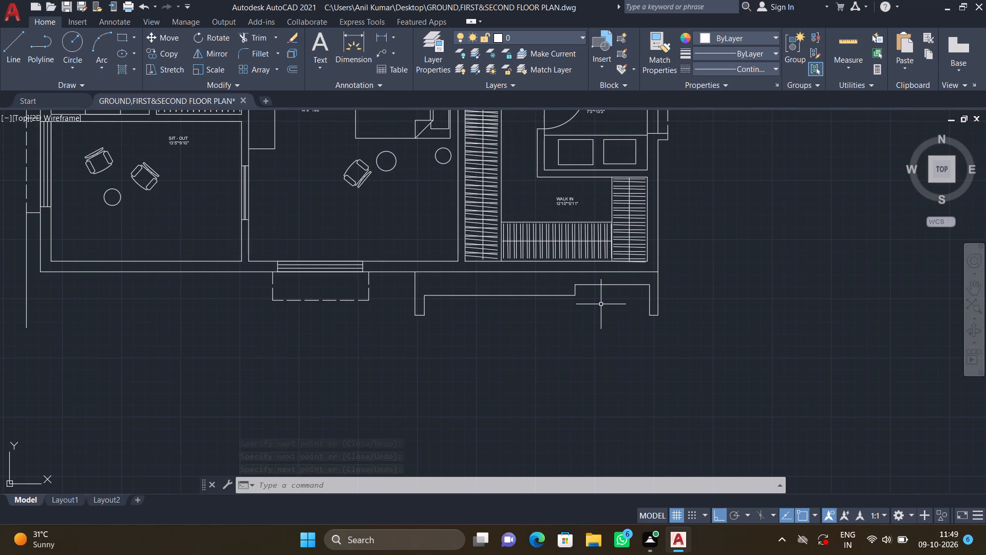
{"action": "middle_click_drag", "start_coordinate": [487, 330], "coordinate": [475, 337]}
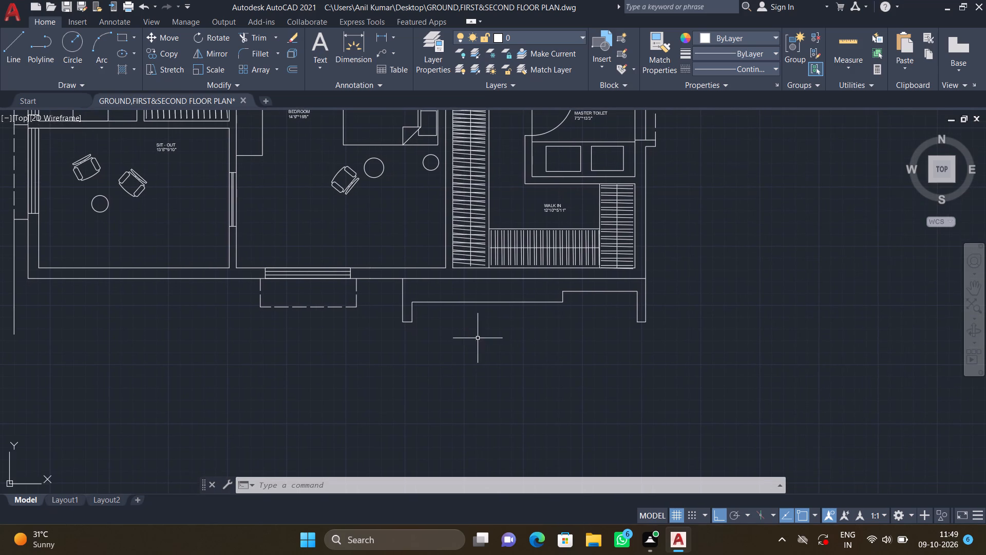
{"action": "middle_click_drag", "start_coordinate": [441, 353], "coordinate": [516, 325]}
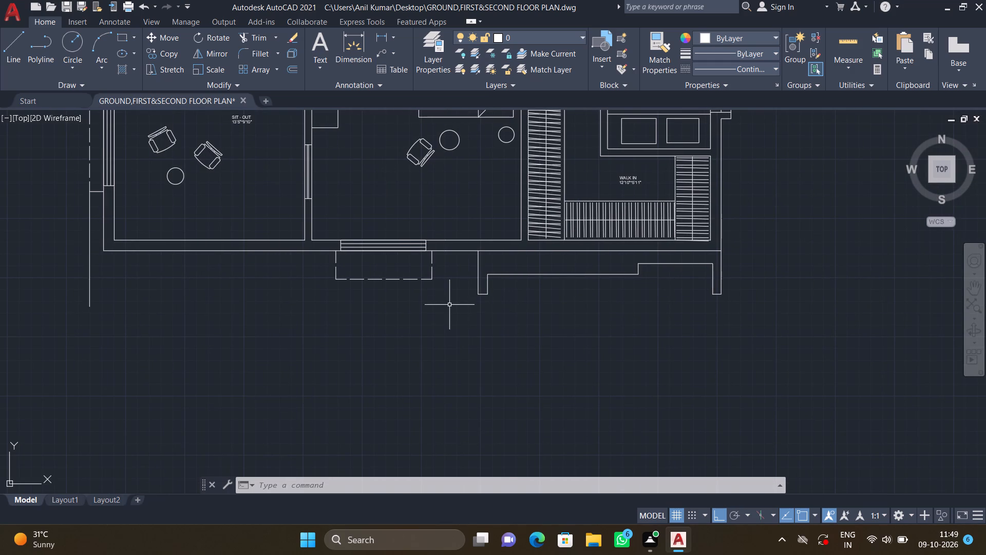
{"action": "middle_click_drag", "start_coordinate": [450, 326], "coordinate": [572, 342]}
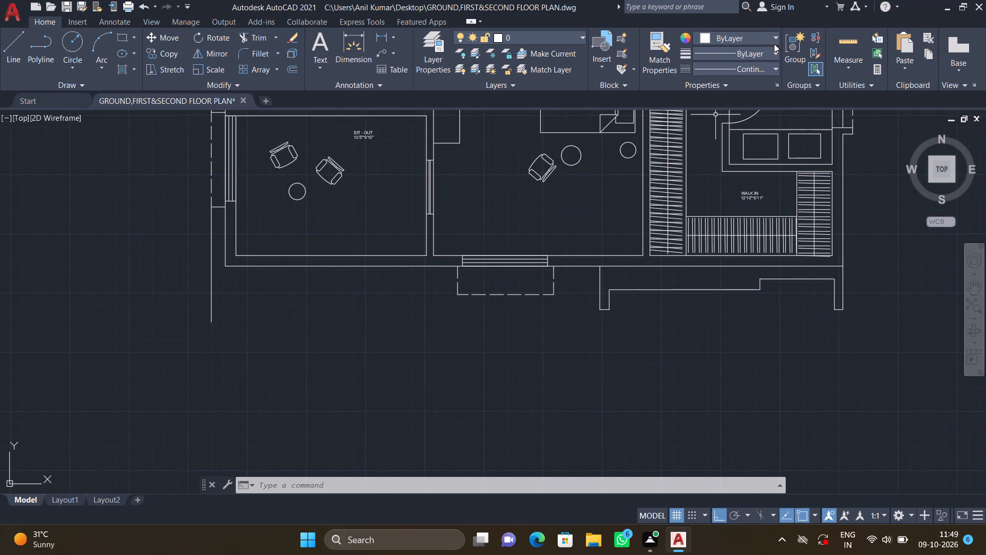
{"action": "left_click", "coordinate": [745, 69]}
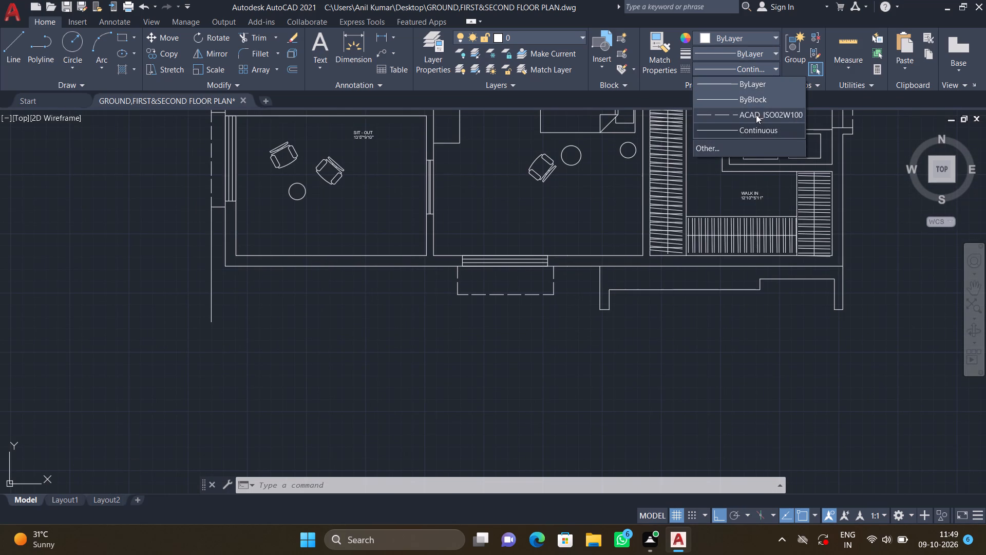
{"action": "left_click", "coordinate": [756, 115]}
{"action": "key", "text": "l"}
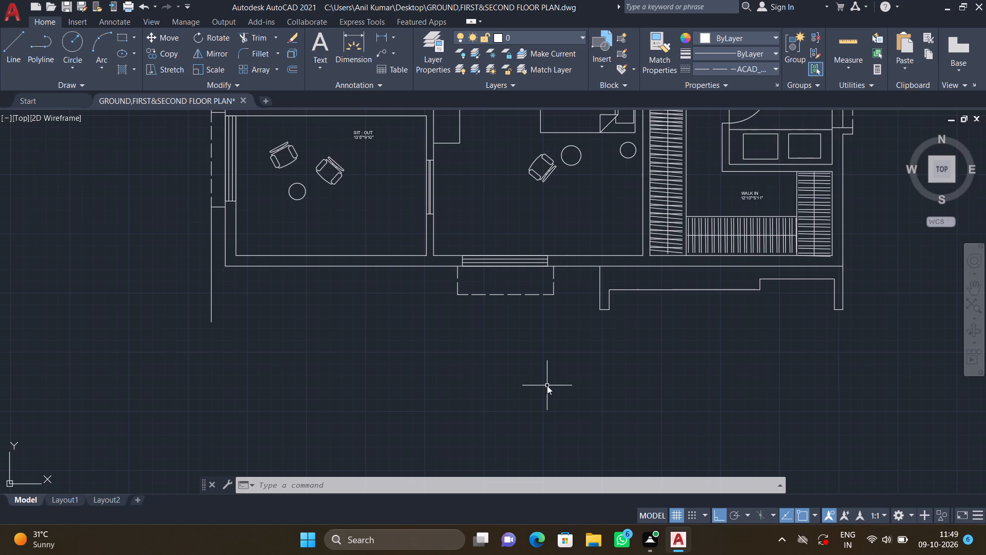
{"action": "key", "text": "Return"}
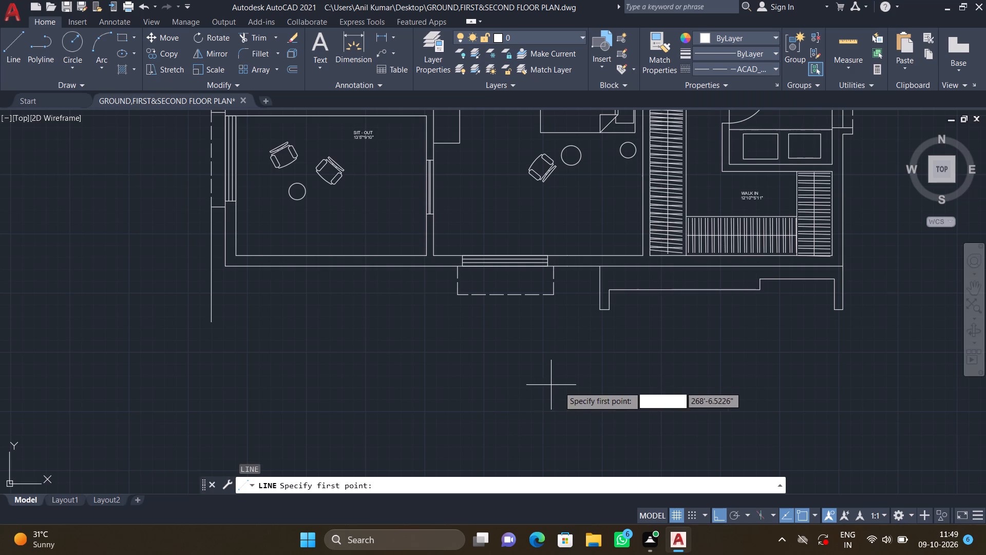
{"action": "scroll", "coordinate": [595, 310], "scroll_direction": "up", "scroll_amount": 1}
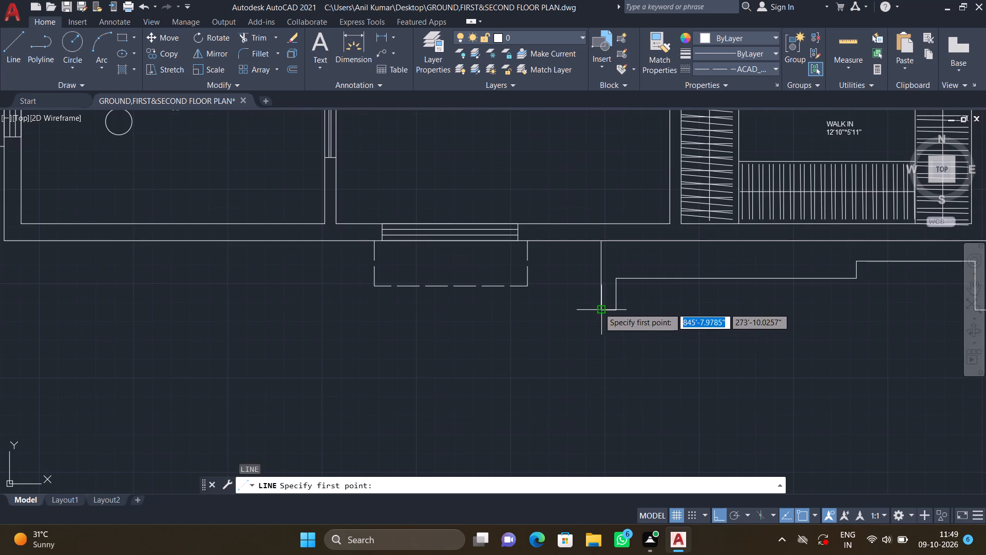
{"action": "left_click", "coordinate": [599, 308]}
{"action": "scroll", "coordinate": [385, 379], "scroll_direction": "down", "scroll_amount": 2}
{"action": "middle_click_drag", "start_coordinate": [364, 385], "coordinate": [466, 364]}
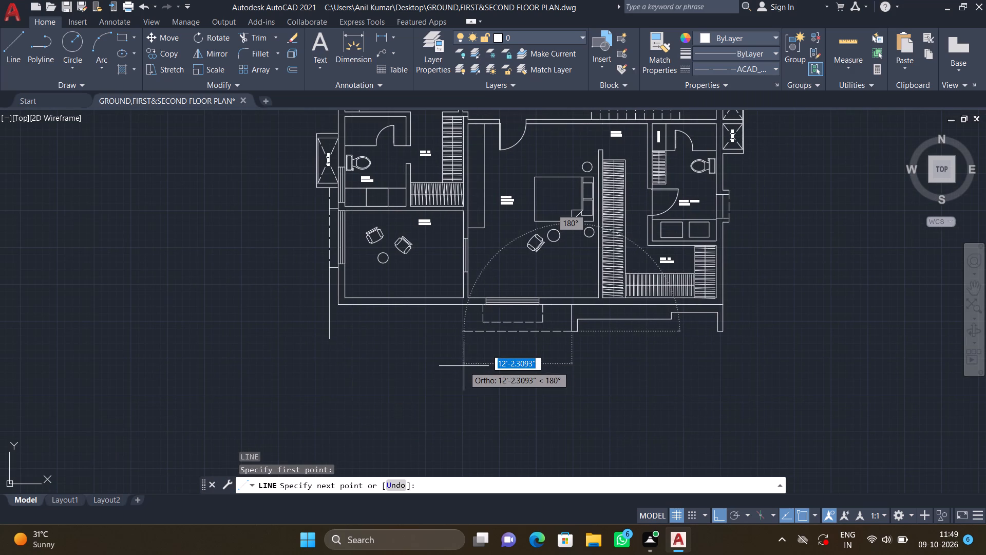
{"action": "middle_click_drag", "start_coordinate": [361, 372], "coordinate": [406, 364]}
{"action": "scroll", "coordinate": [370, 317], "scroll_direction": "up", "scroll_amount": 2}
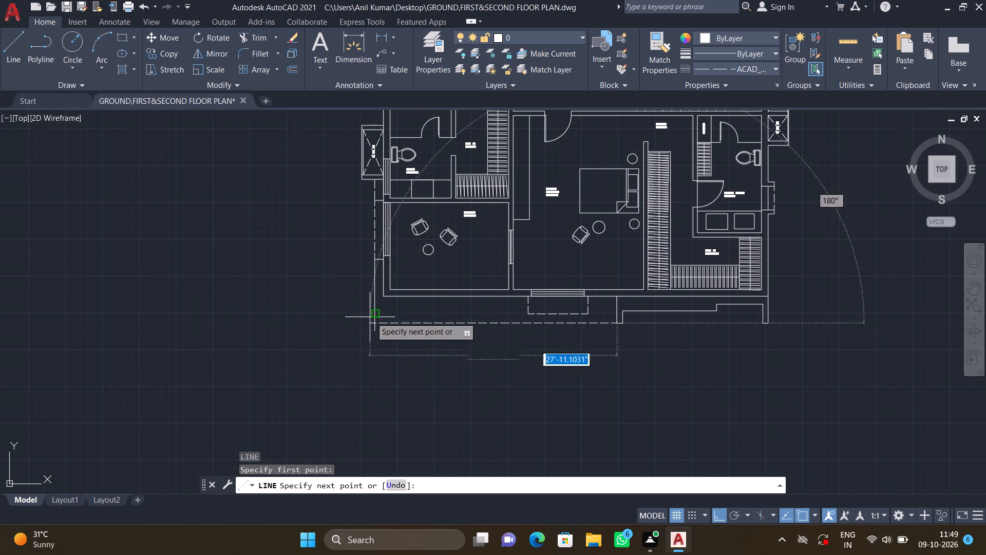
{"action": "left_click", "coordinate": [375, 332]}
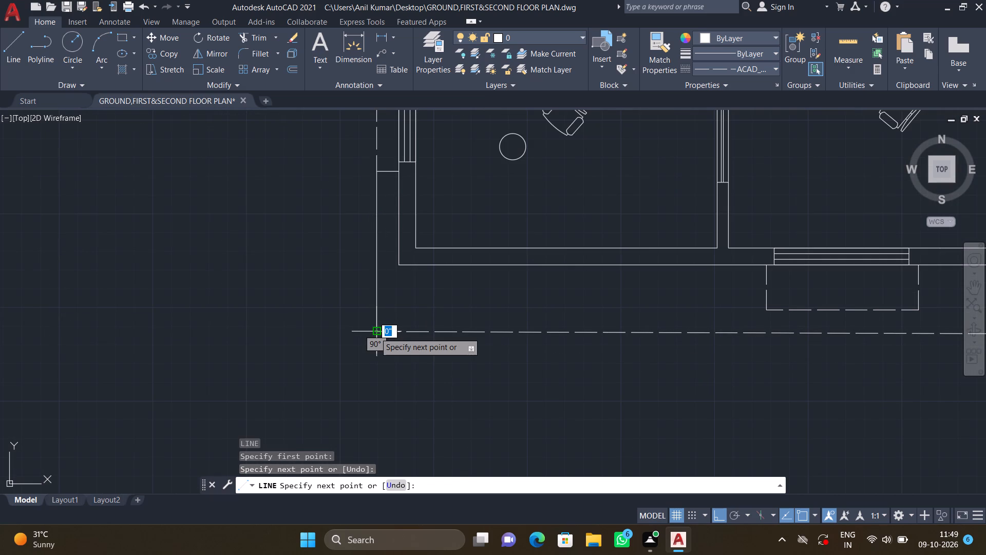
{"action": "key", "text": "Return"}
Trim the solid vertical line's overhang below the dashed line at the projection outline's southwest corner.
{"action": "scroll", "coordinate": [386, 356], "scroll_direction": "up", "scroll_amount": 1}
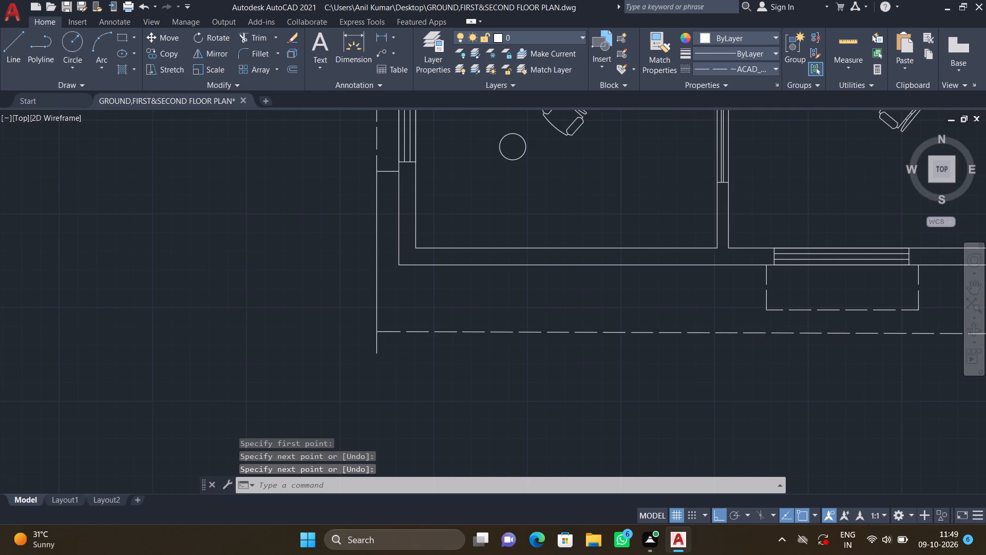
{"action": "scroll", "coordinate": [386, 356], "scroll_direction": "up", "scroll_amount": 1}
{"action": "key", "text": "t"}
{"action": "key", "text": "r"}
{"action": "key", "text": "Return"}
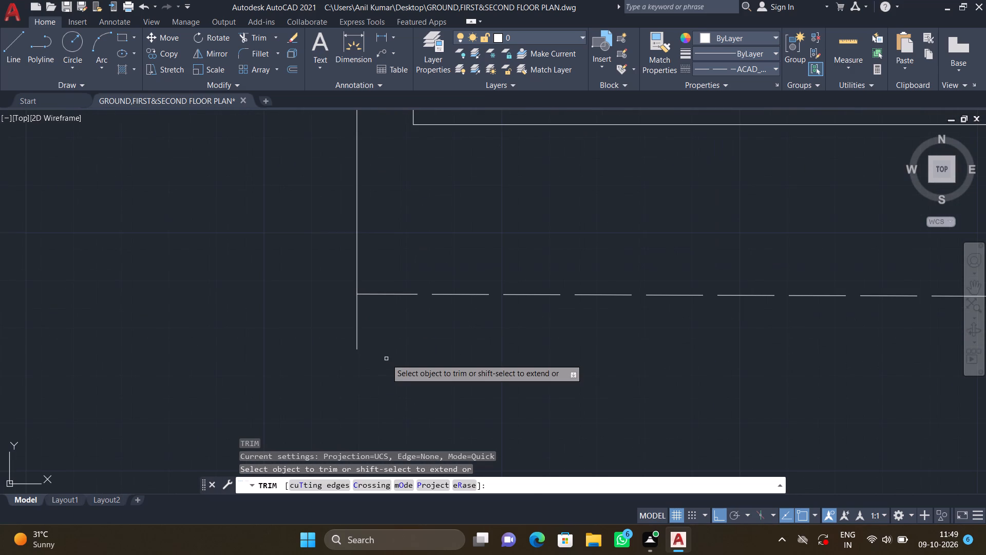
{"action": "left_click", "coordinate": [355, 328]}
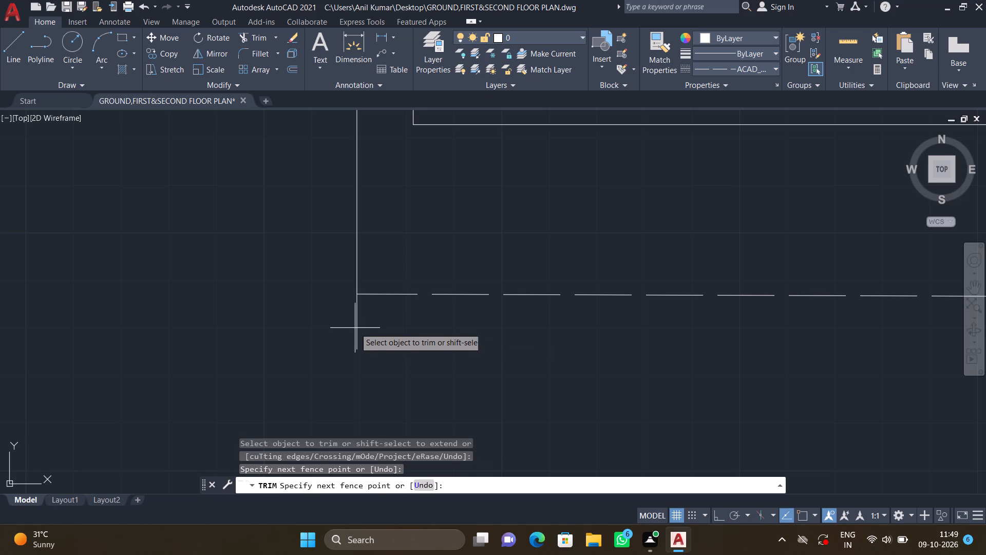
{"action": "left_click", "coordinate": [360, 330]}
{"action": "key", "text": "Return"}
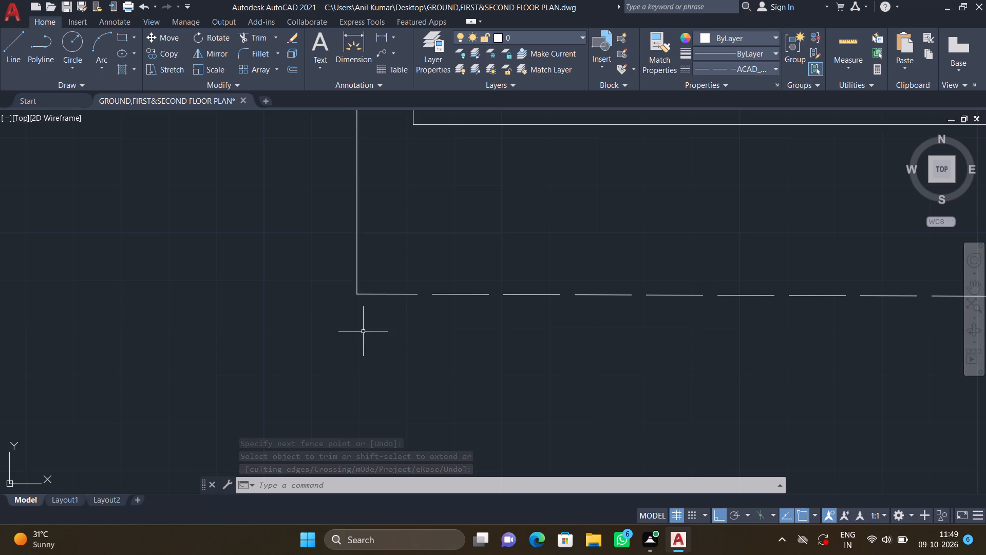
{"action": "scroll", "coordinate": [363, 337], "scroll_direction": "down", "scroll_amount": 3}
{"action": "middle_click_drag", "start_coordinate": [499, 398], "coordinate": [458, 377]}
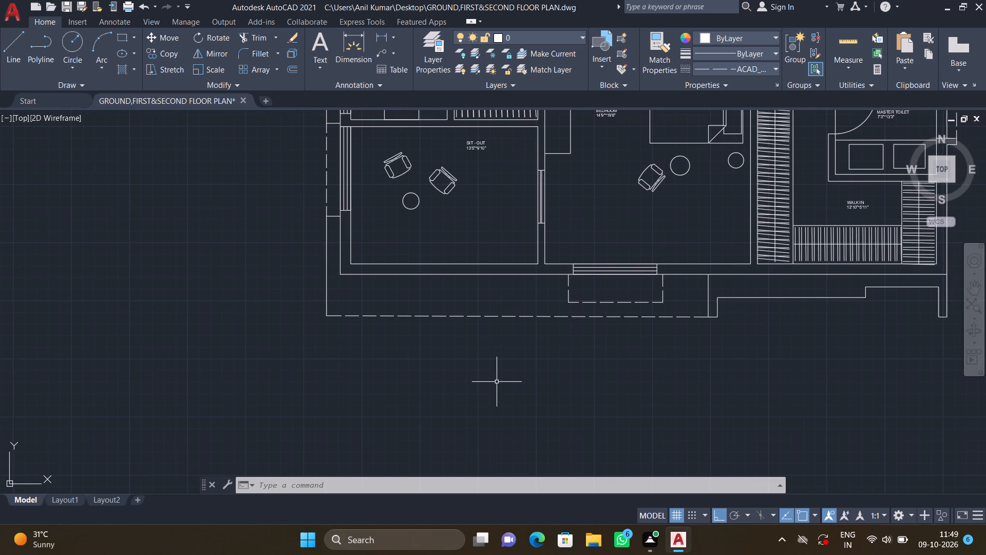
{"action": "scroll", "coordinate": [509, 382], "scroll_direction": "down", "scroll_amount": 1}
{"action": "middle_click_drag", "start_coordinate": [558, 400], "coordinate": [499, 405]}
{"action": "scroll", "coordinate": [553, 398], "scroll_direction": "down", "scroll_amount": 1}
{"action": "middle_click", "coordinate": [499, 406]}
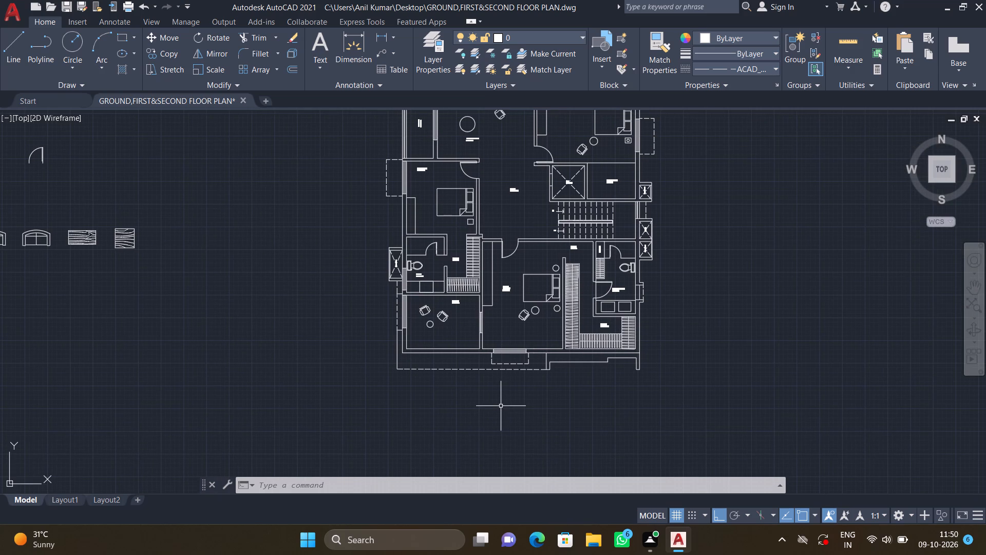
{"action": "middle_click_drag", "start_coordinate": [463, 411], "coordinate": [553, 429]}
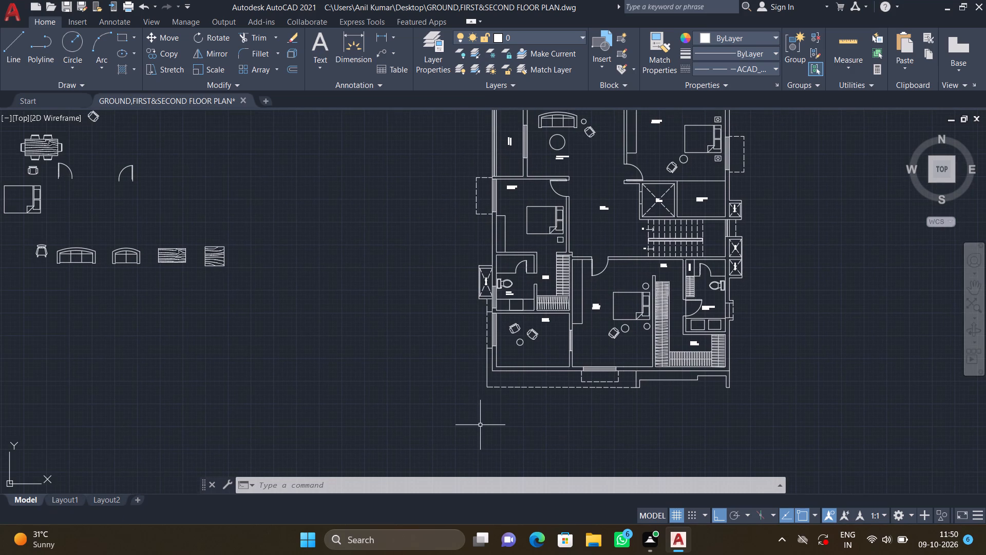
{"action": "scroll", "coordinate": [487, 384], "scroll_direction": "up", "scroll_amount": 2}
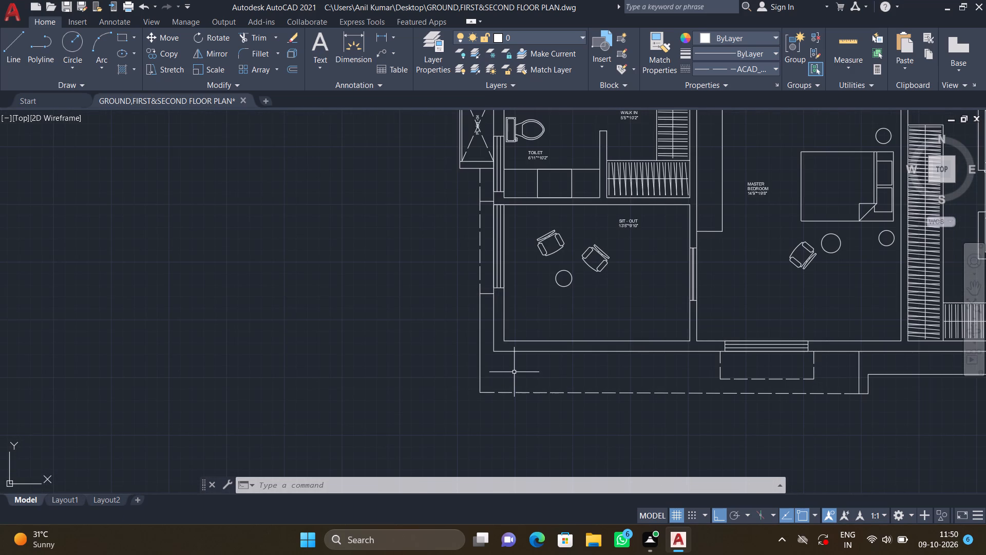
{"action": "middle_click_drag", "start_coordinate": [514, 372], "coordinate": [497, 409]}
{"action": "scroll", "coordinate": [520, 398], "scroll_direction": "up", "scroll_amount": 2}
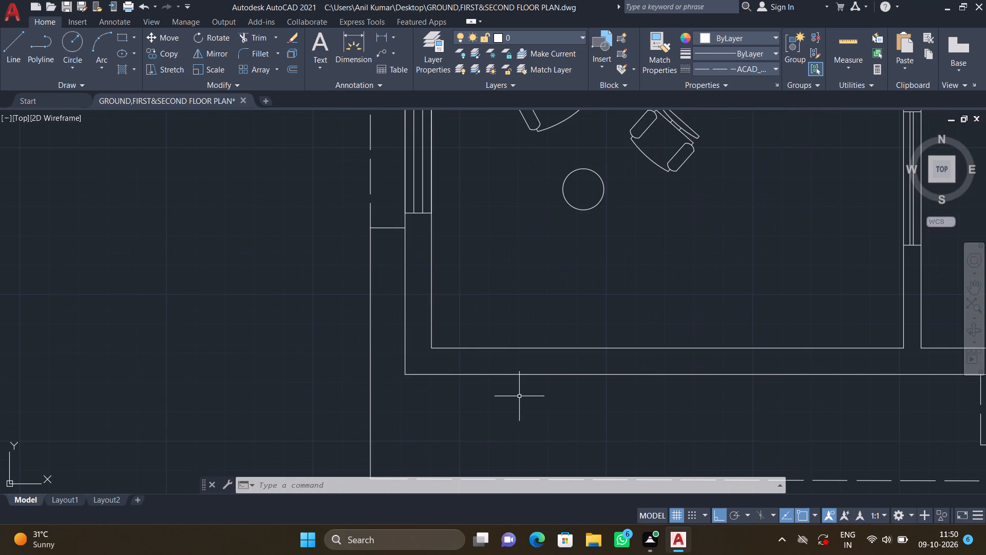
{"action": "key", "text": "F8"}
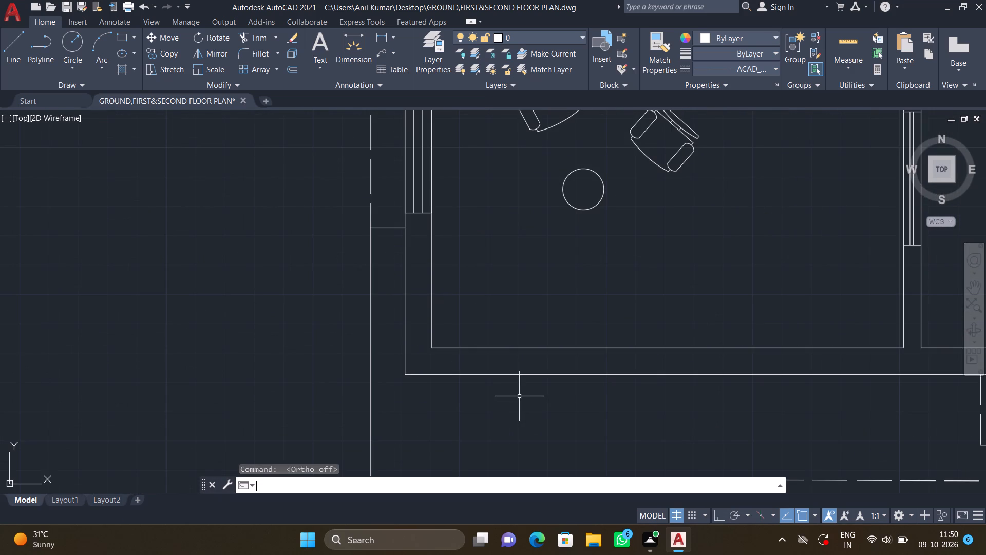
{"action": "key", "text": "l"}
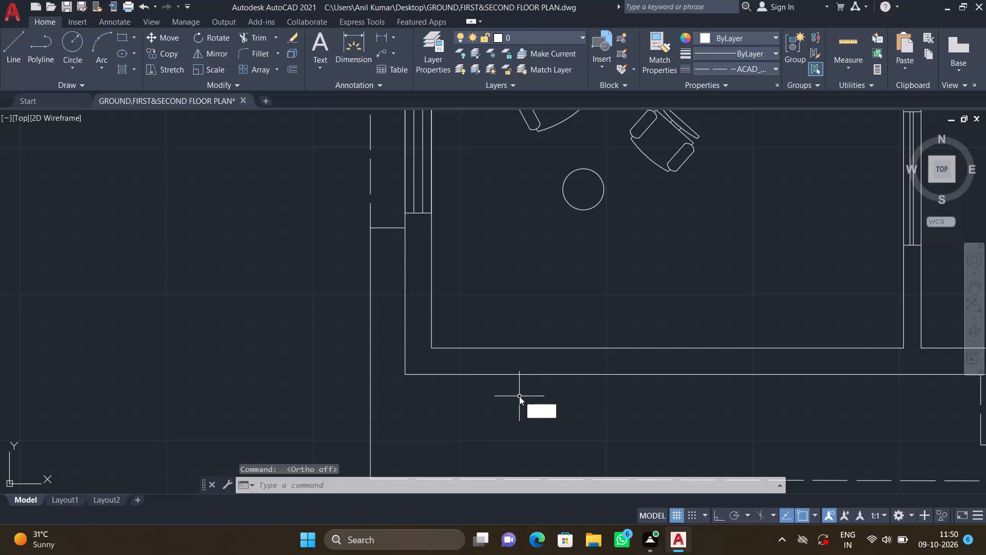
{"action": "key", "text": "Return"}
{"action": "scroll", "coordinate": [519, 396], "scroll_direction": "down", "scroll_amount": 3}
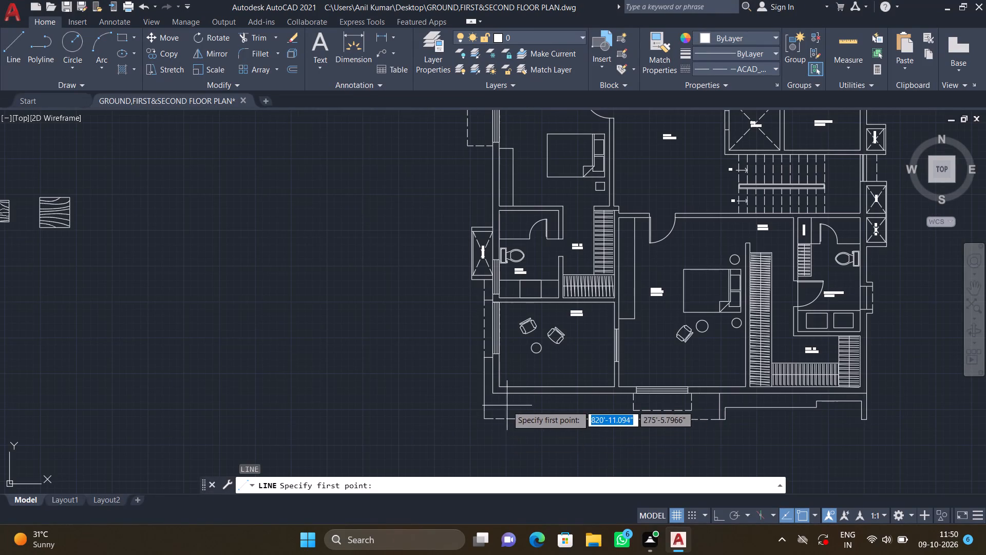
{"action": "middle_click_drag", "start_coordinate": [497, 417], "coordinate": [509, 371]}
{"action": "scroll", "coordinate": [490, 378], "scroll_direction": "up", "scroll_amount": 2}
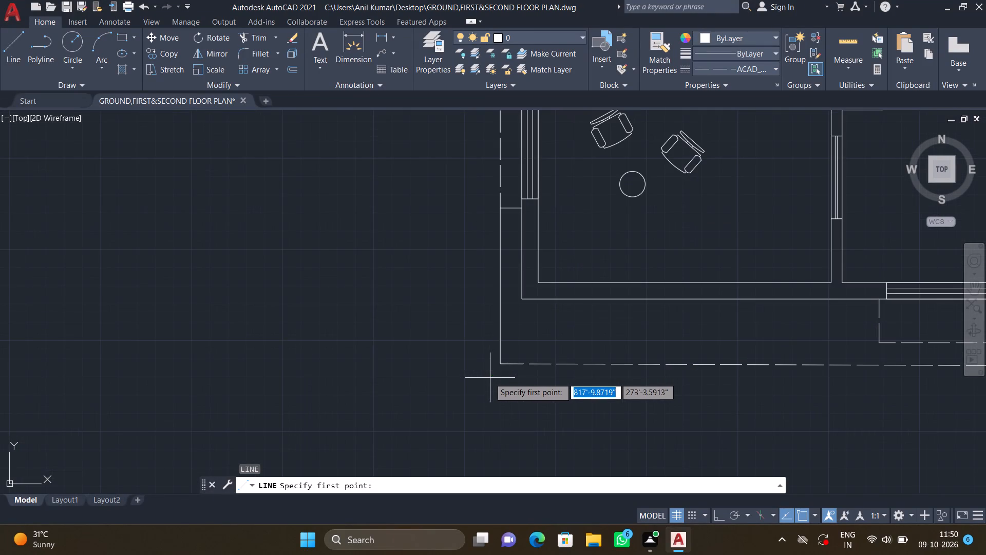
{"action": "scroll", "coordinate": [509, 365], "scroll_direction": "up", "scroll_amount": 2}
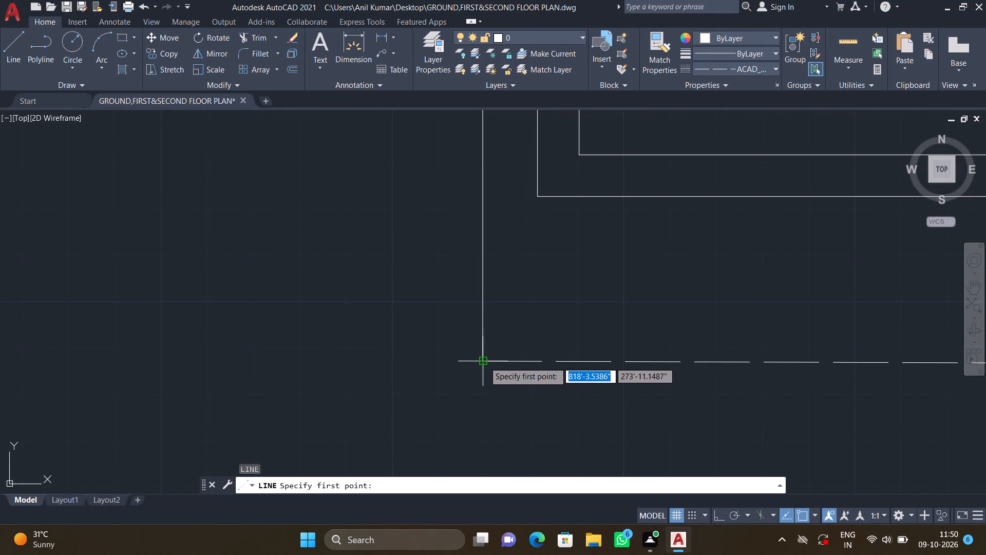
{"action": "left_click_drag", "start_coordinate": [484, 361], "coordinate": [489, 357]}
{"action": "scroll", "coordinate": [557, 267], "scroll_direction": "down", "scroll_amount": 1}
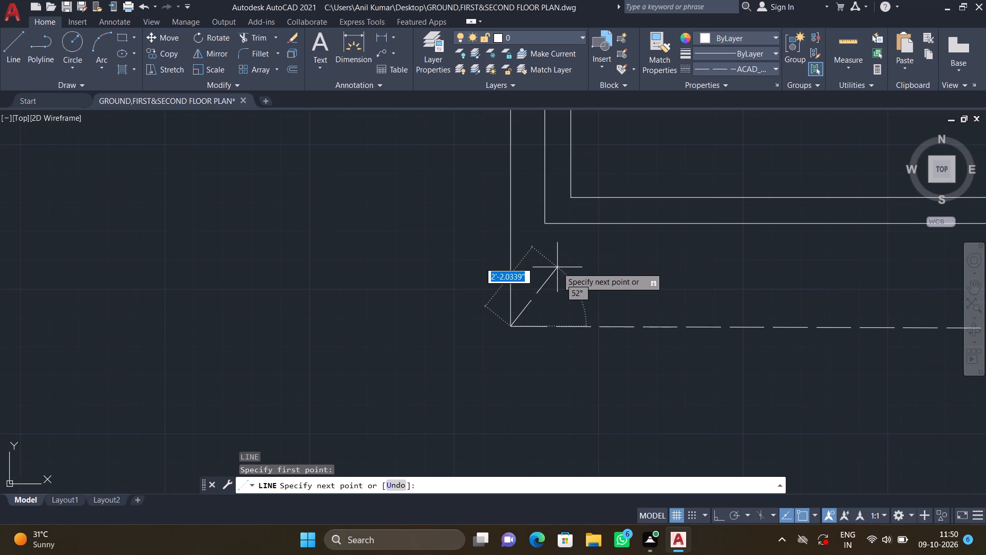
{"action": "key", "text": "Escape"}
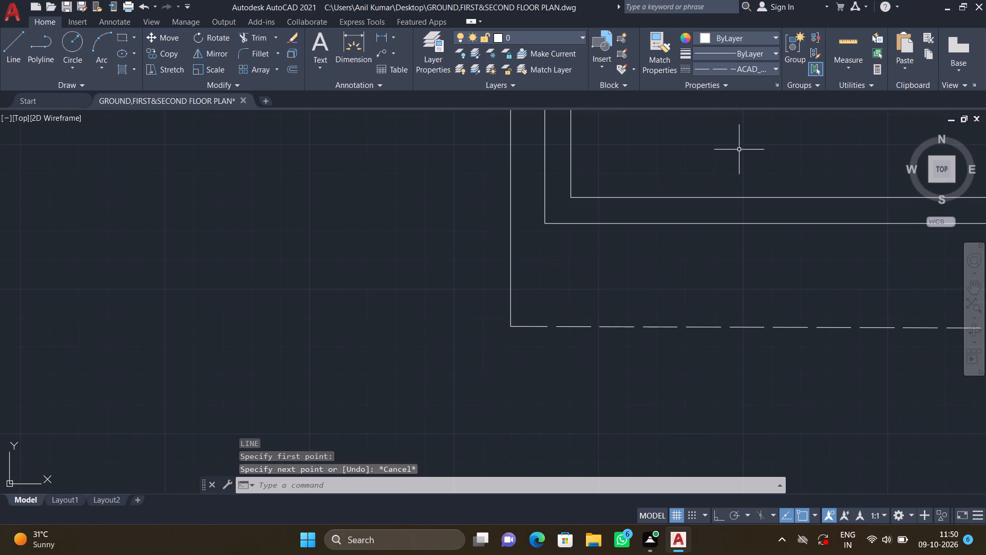
With the Continuous linetype, draw a diagonal line about 3'-6" long northeast from the projection outline's southwest corner at about 36°.
{"action": "left_click", "coordinate": [730, 70]}
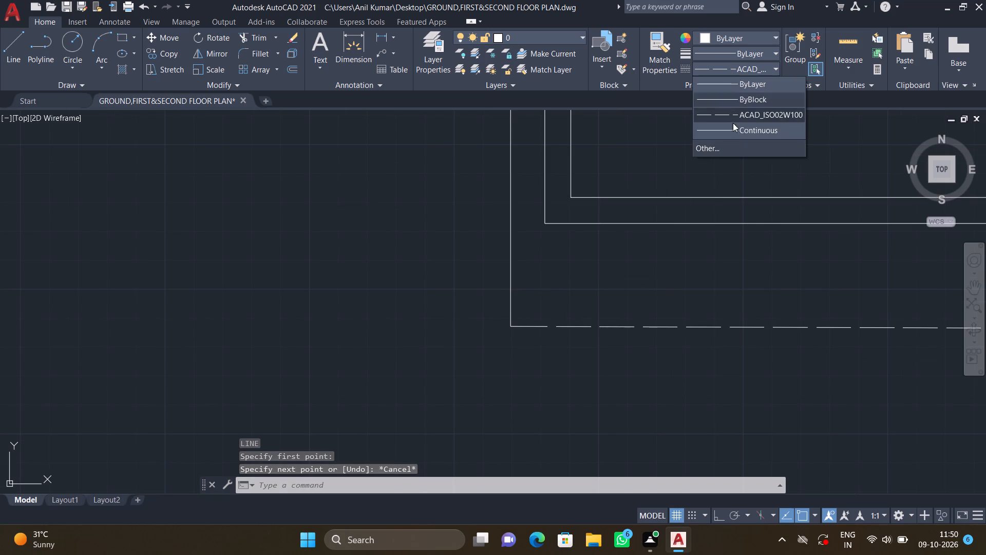
{"action": "left_click", "coordinate": [735, 126]}
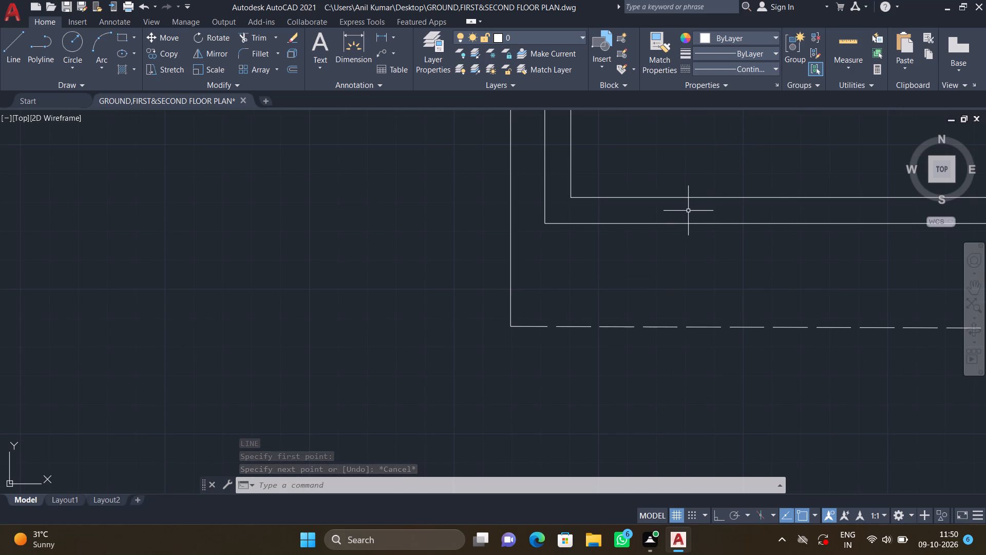
{"action": "key", "text": "l"}
{"action": "key", "text": "Return"}
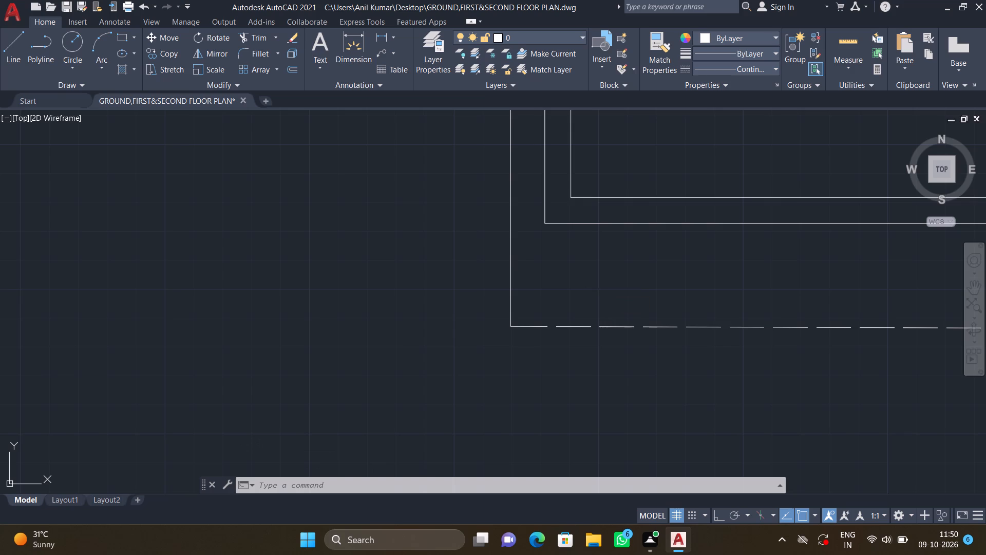
{"action": "scroll", "coordinate": [510, 331], "scroll_direction": "up", "scroll_amount": 1}
{"action": "left_click", "coordinate": [510, 323]}
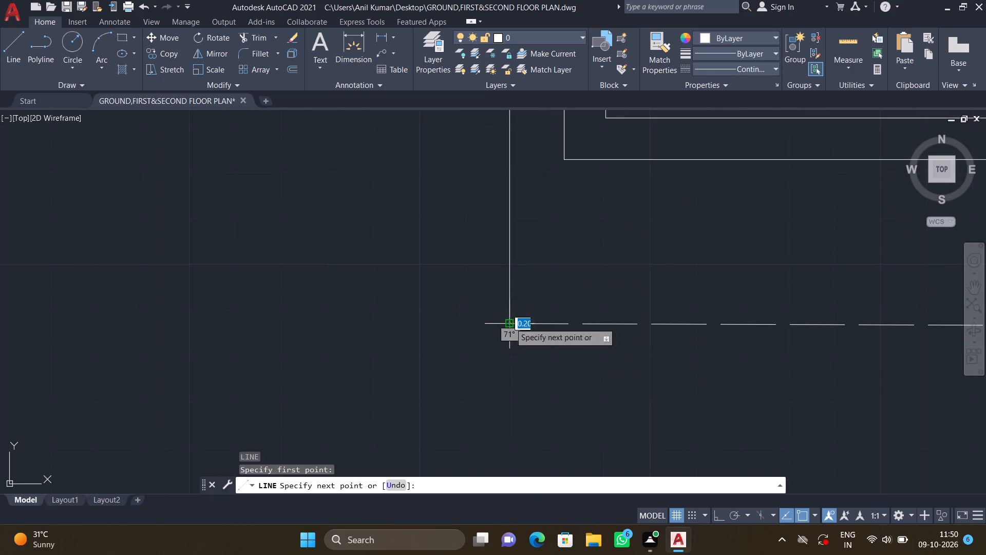
{"action": "scroll", "coordinate": [578, 252], "scroll_direction": "down", "scroll_amount": 1}
{"action": "middle_click_drag", "start_coordinate": [569, 251], "coordinate": [407, 297]}
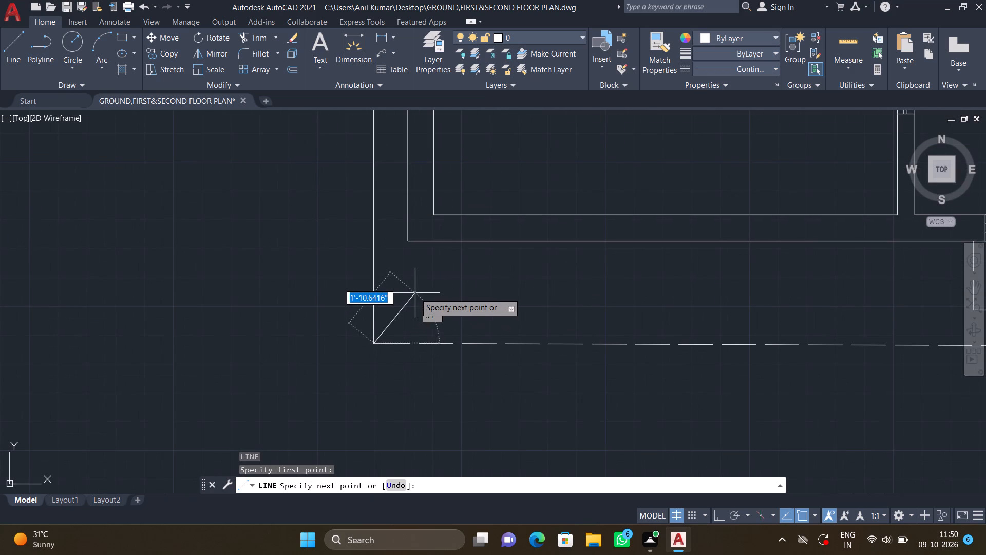
{"action": "scroll", "coordinate": [420, 290], "scroll_direction": "up", "scroll_amount": 1}
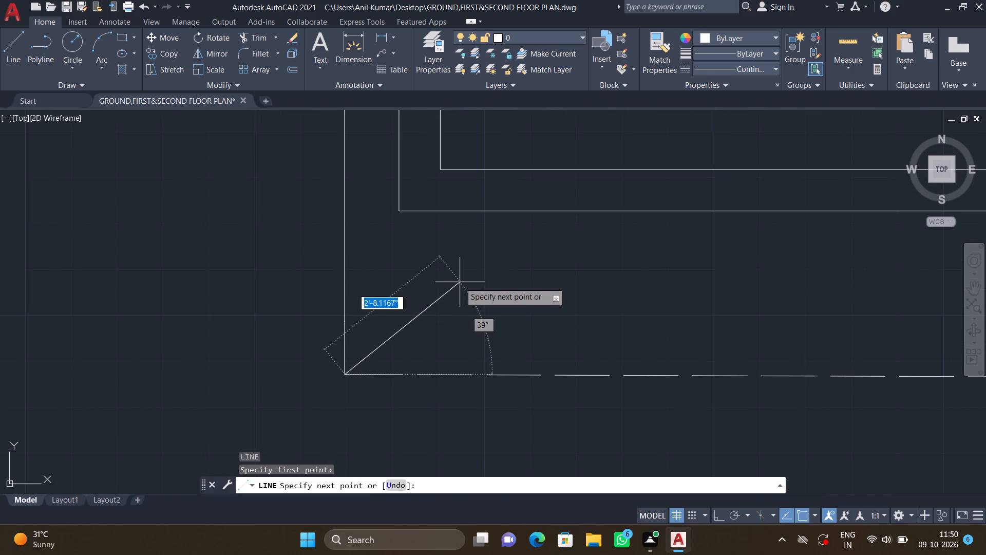
{"action": "middle_click_drag", "start_coordinate": [459, 280], "coordinate": [427, 288]}
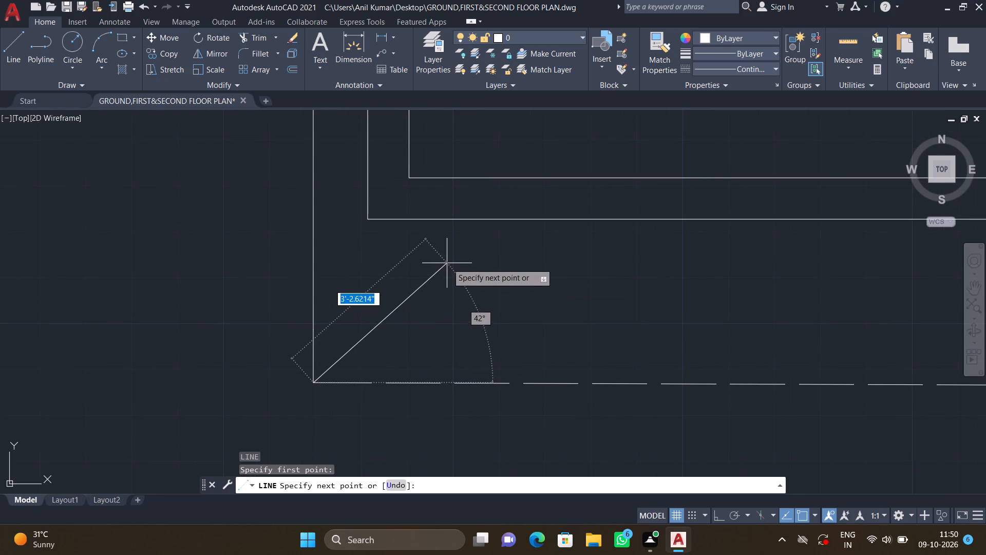
{"action": "scroll", "coordinate": [450, 262], "scroll_direction": "up", "scroll_amount": 1}
{"action": "scroll", "coordinate": [451, 262], "scroll_direction": "down", "scroll_amount": 1}
{"action": "middle_click_drag", "start_coordinate": [448, 262], "coordinate": [364, 378]}
{"action": "scroll", "coordinate": [402, 303], "scroll_direction": "down", "scroll_amount": 1}
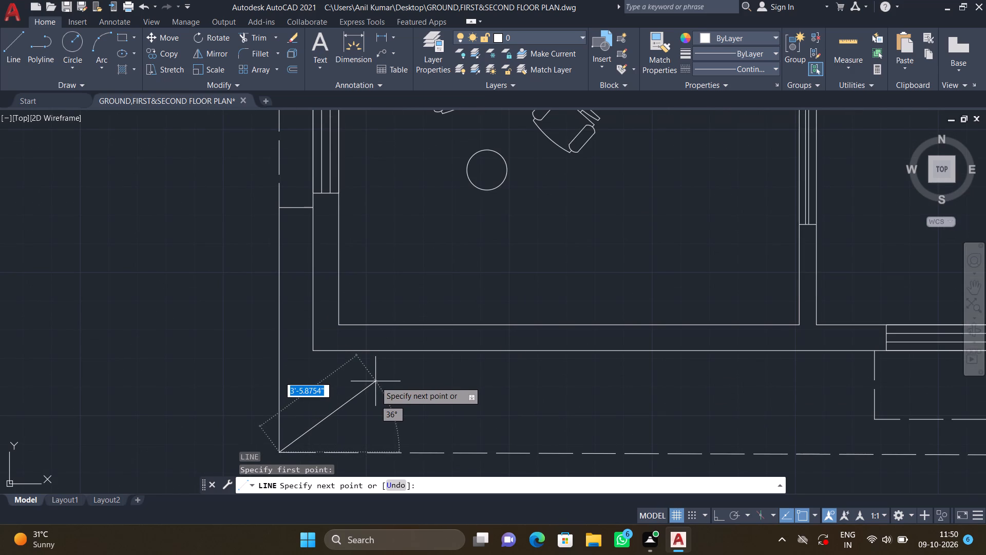
{"action": "left_click", "coordinate": [375, 381]}
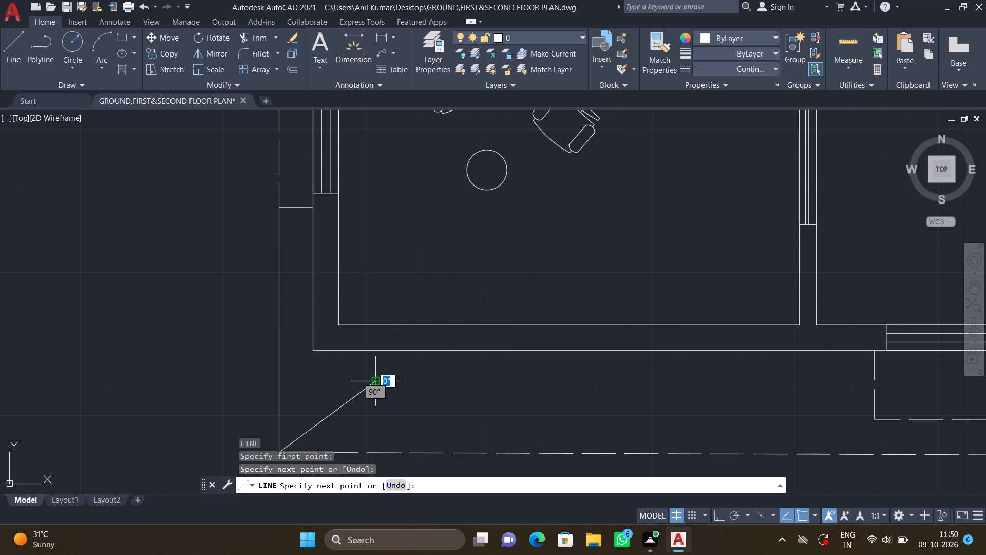
Turn on Ortho and continue the line straight north to the inner face of the sit-out's south wall.
{"action": "key", "text": "F8"}
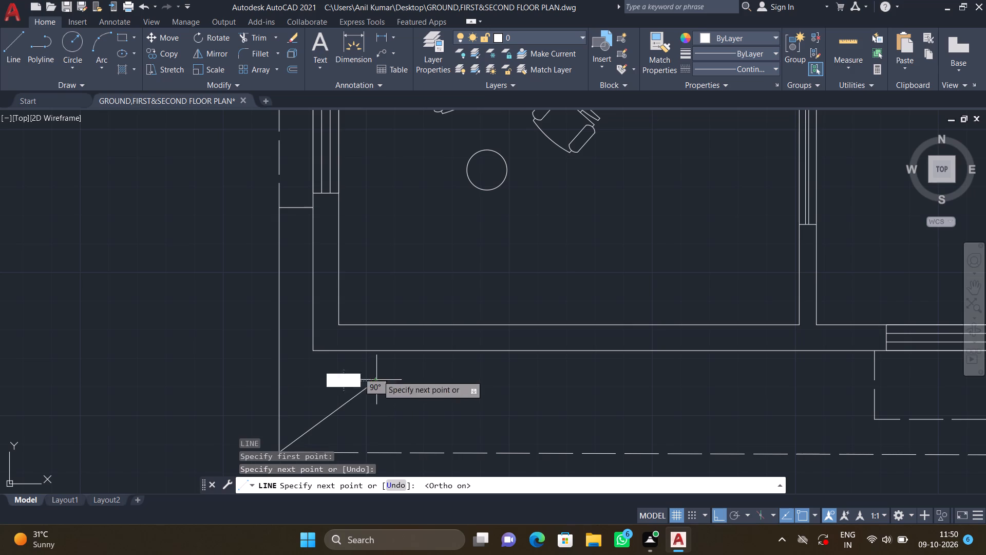
{"action": "scroll", "coordinate": [386, 328], "scroll_direction": "up", "scroll_amount": 2}
{"action": "left_click", "coordinate": [355, 321]}
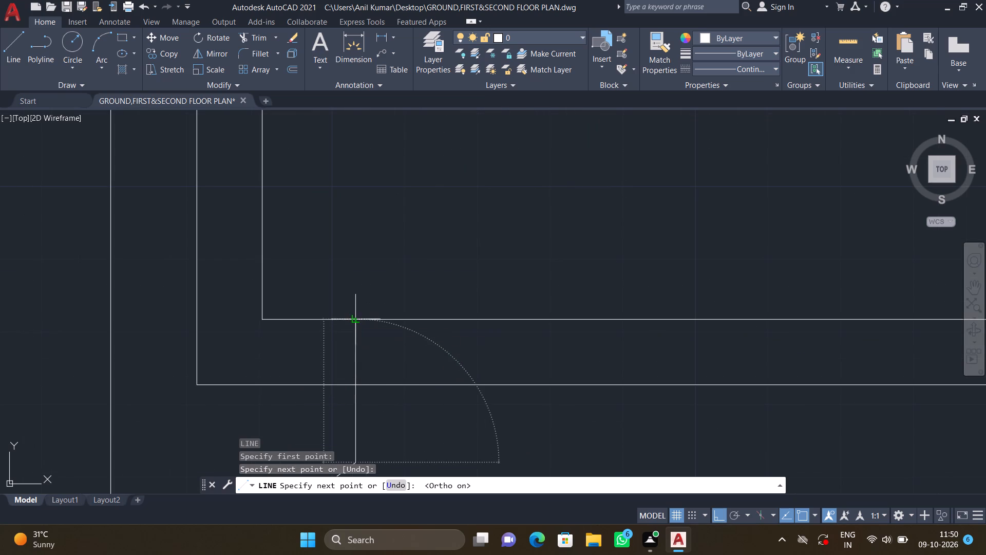
{"action": "key", "text": "Return"}
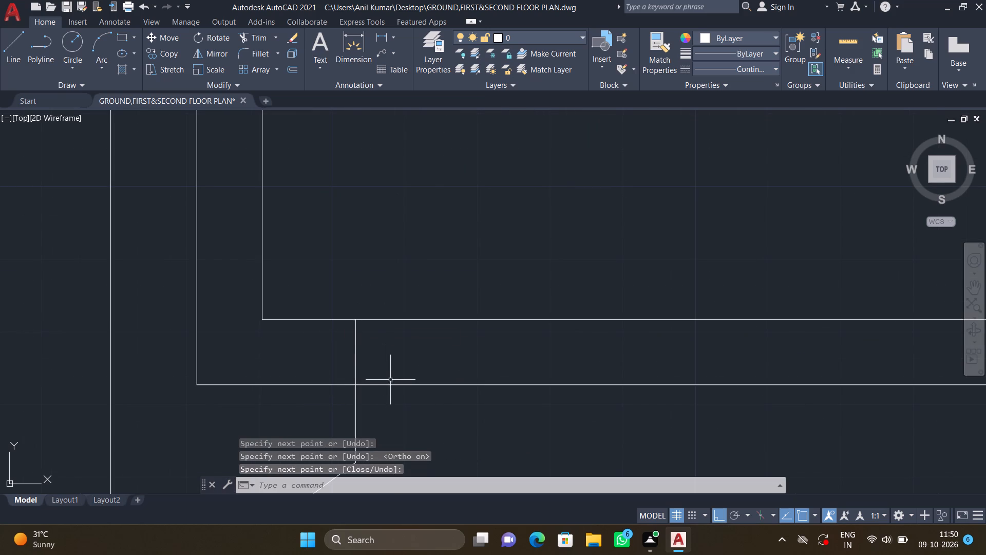
Draw a solid line about 24' east from the diagonal's upper end to the vertical line at the stepped outline's west end.
{"action": "scroll", "coordinate": [418, 379], "scroll_direction": "down", "scroll_amount": 1}
{"action": "middle_click_drag", "start_coordinate": [436, 382], "coordinate": [382, 354]}
{"action": "scroll", "coordinate": [396, 373], "scroll_direction": "down", "scroll_amount": 2}
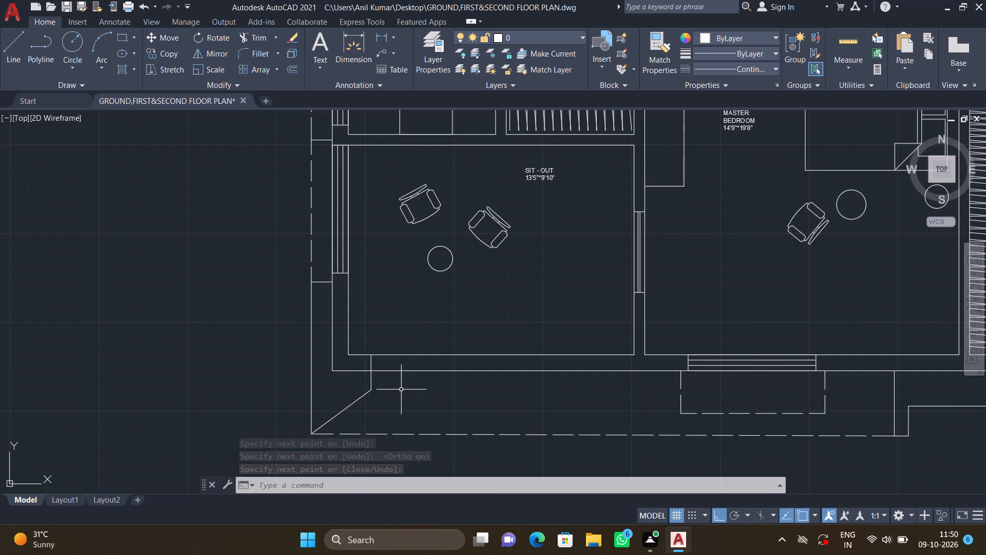
{"action": "key", "text": "l"}
{"action": "key", "text": "Return"}
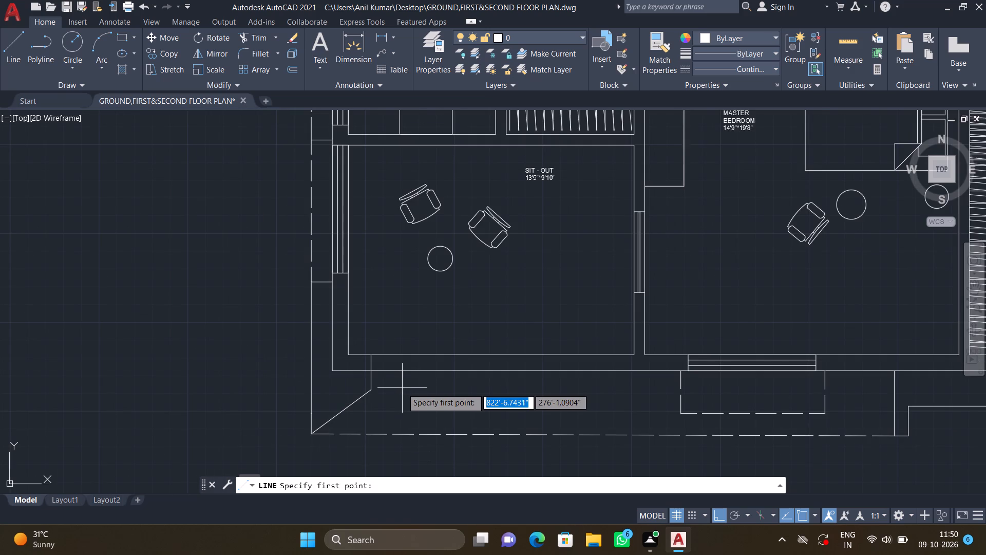
{"action": "left_click", "coordinate": [371, 391]}
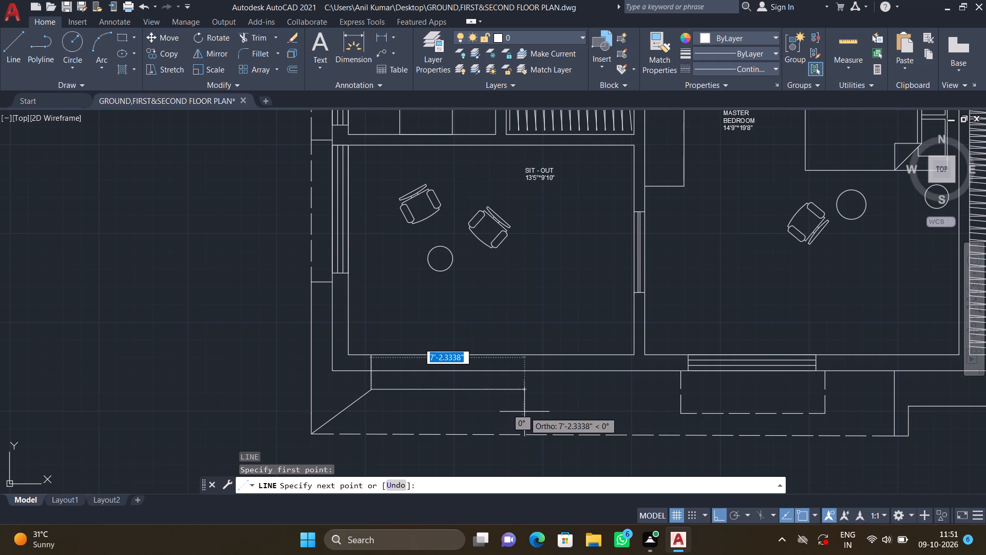
{"action": "scroll", "coordinate": [525, 411], "scroll_direction": "down", "scroll_amount": 2}
{"action": "middle_click_drag", "start_coordinate": [537, 405], "coordinate": [402, 365]}
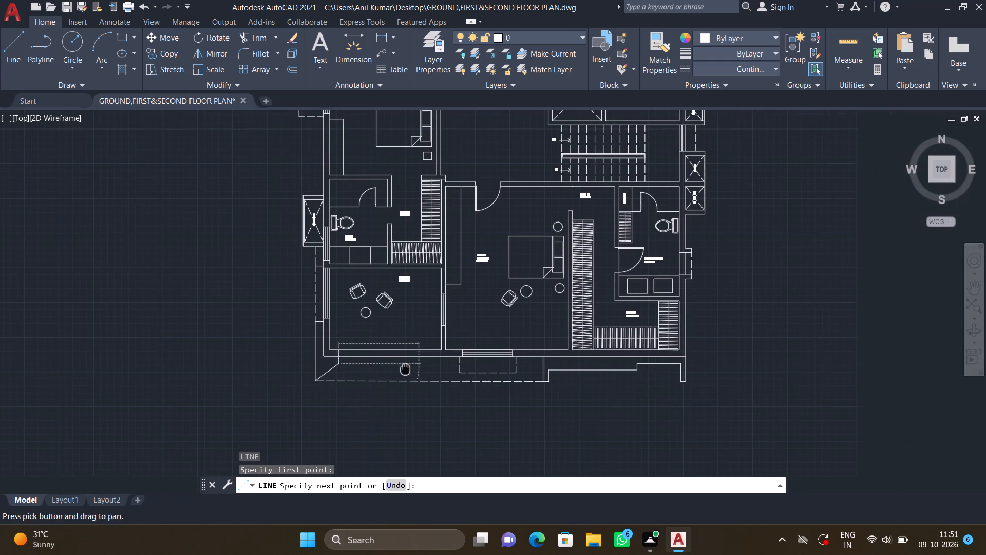
{"action": "scroll", "coordinate": [576, 377], "scroll_direction": "up", "scroll_amount": 2}
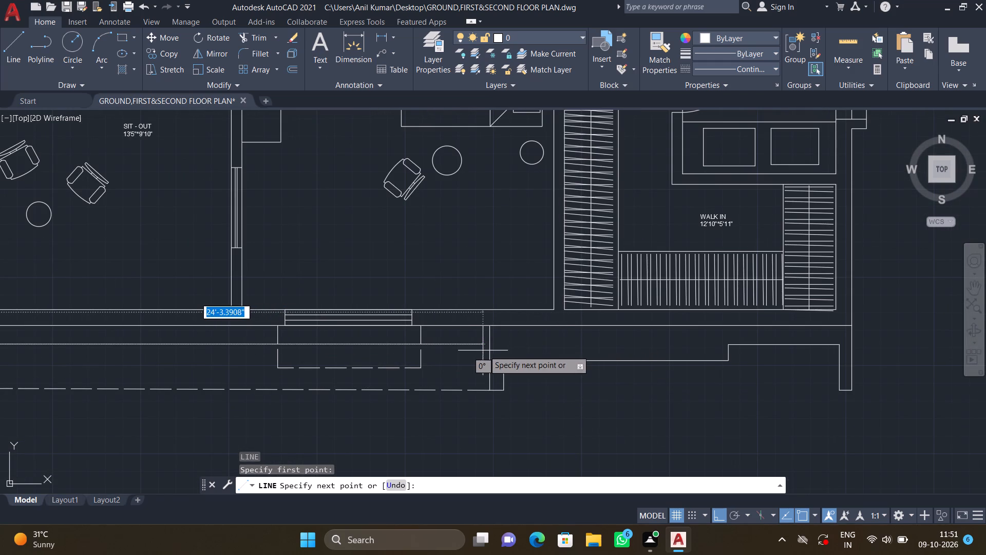
{"action": "scroll", "coordinate": [477, 347], "scroll_direction": "up", "scroll_amount": 2}
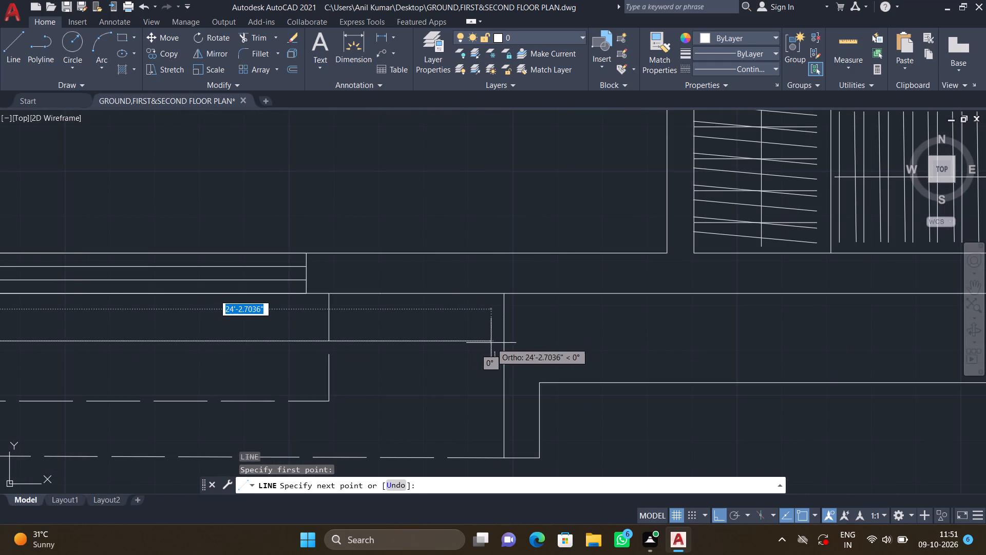
{"action": "left_click", "coordinate": [502, 343]}
{"action": "key", "text": "Return"}
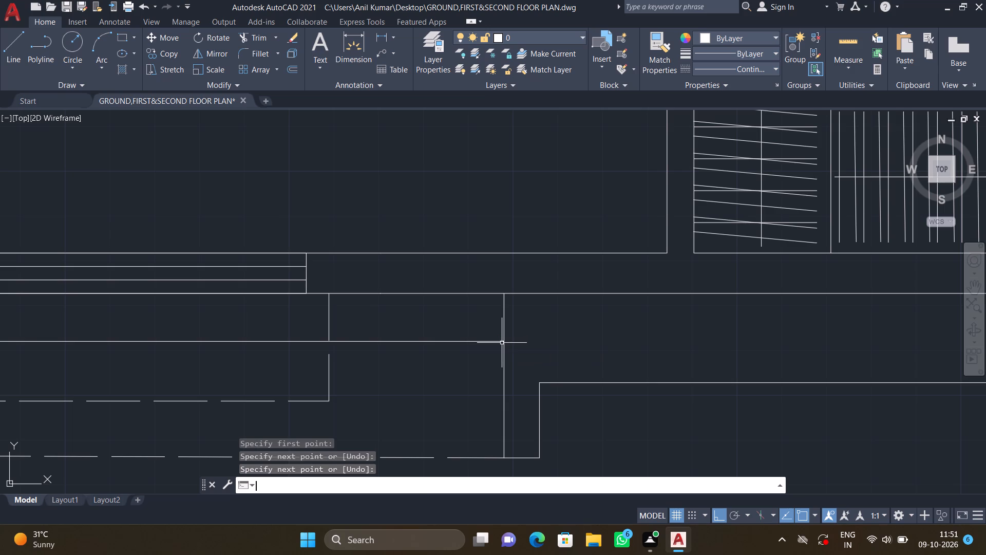
Review the whole floor plan, examining the south projection outline, the west toilet and shaft area, and the north toilet window.
{"action": "scroll", "coordinate": [494, 335], "scroll_direction": "down", "scroll_amount": 2}
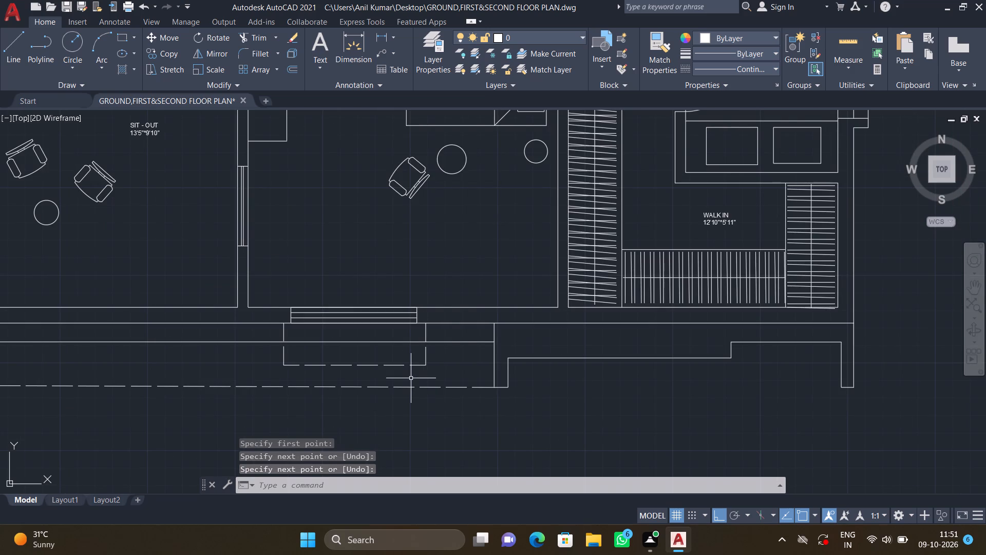
{"action": "scroll", "coordinate": [537, 410], "scroll_direction": "down", "scroll_amount": 1}
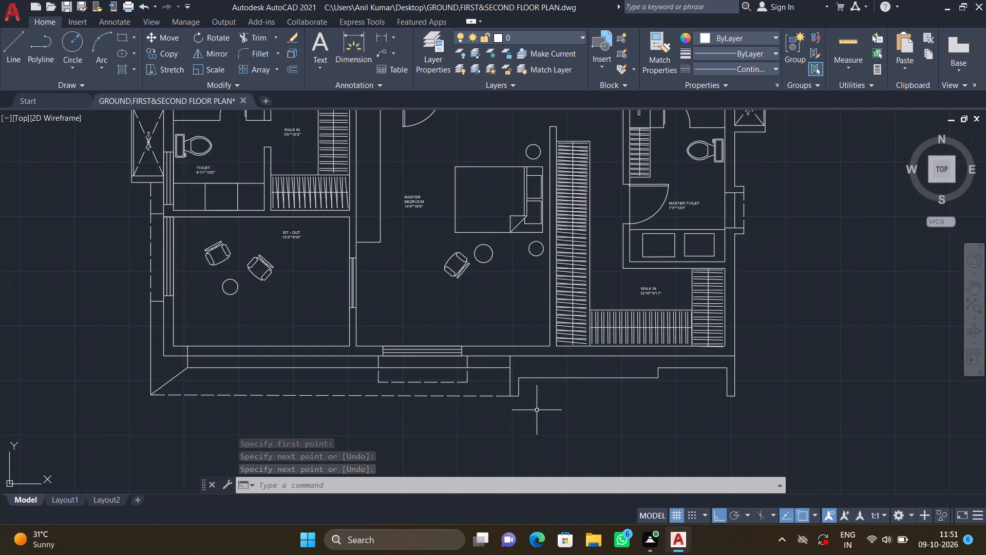
{"action": "scroll", "coordinate": [537, 410], "scroll_direction": "down", "scroll_amount": 1}
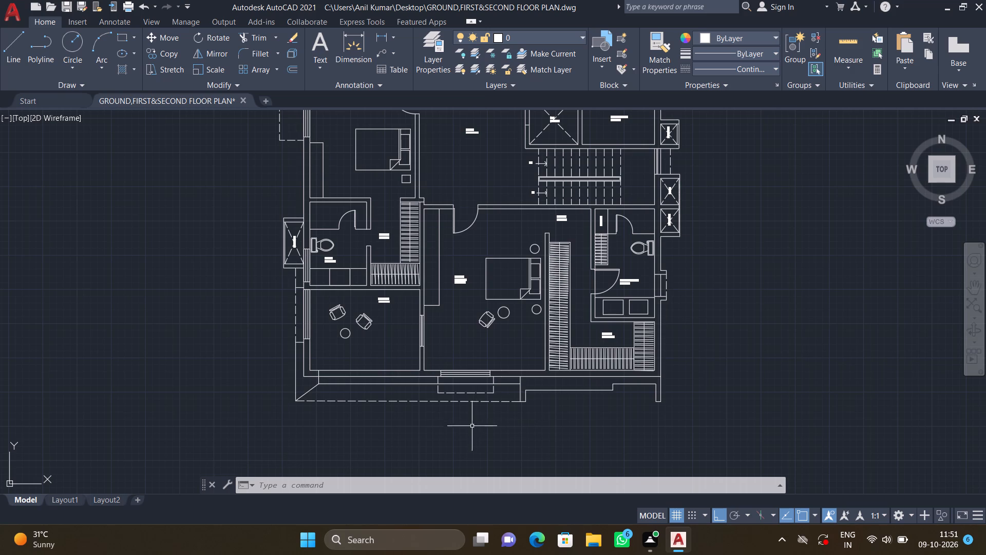
{"action": "scroll", "coordinate": [469, 426], "scroll_direction": "down", "scroll_amount": 1}
{"action": "middle_click_drag", "start_coordinate": [370, 453], "coordinate": [514, 440]}
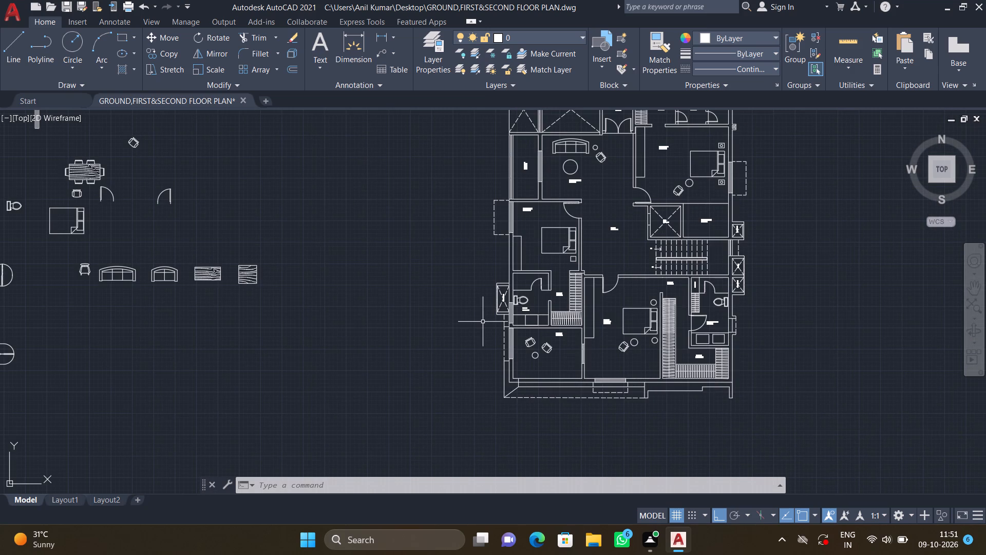
{"action": "scroll", "coordinate": [484, 318], "scroll_direction": "down", "scroll_amount": 1}
{"action": "middle_click_drag", "start_coordinate": [488, 320], "coordinate": [477, 387]}
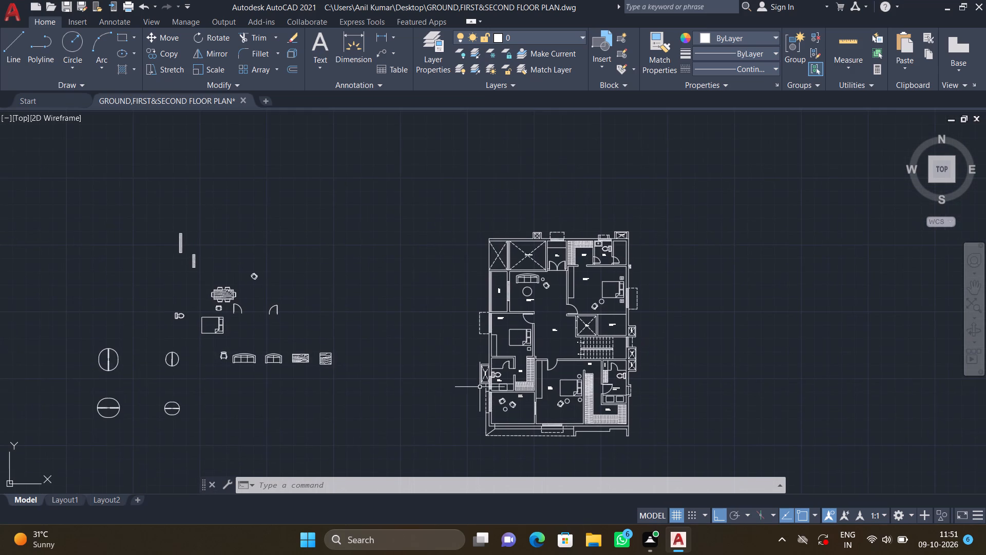
{"action": "scroll", "coordinate": [481, 386], "scroll_direction": "up", "scroll_amount": 3}
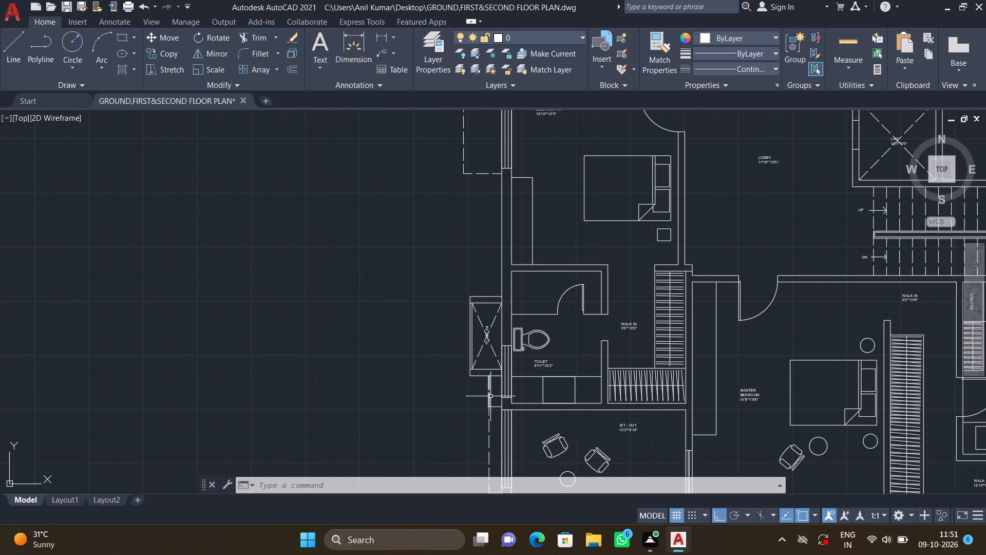
{"action": "scroll", "coordinate": [504, 392], "scroll_direction": "up", "scroll_amount": 2}
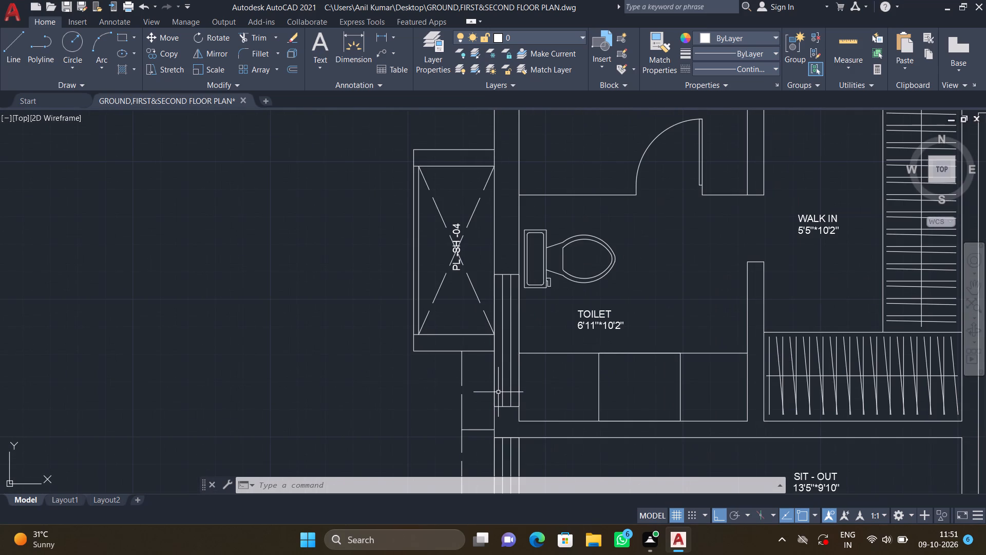
{"action": "middle_click_drag", "start_coordinate": [495, 382], "coordinate": [446, 451]}
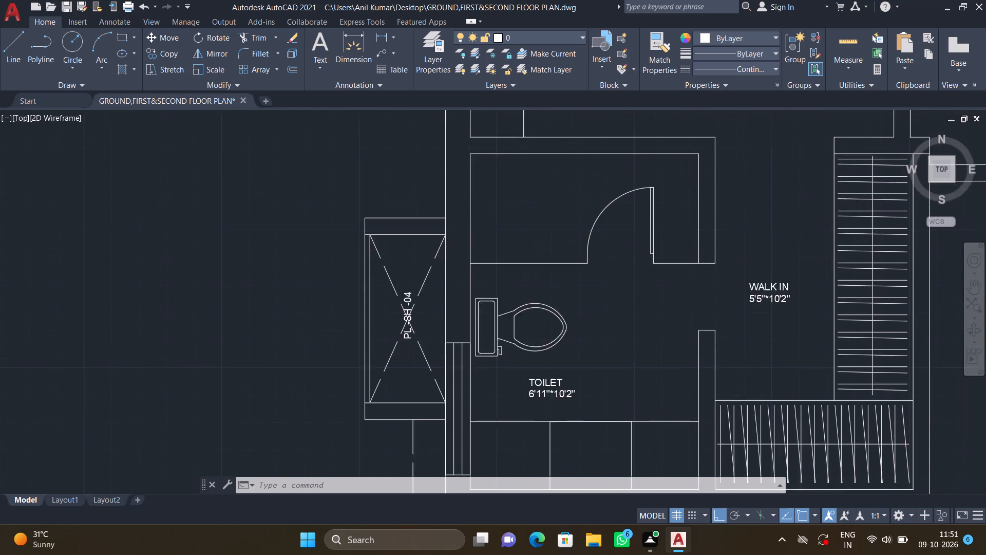
{"action": "scroll", "coordinate": [441, 460], "scroll_direction": "down", "scroll_amount": 2}
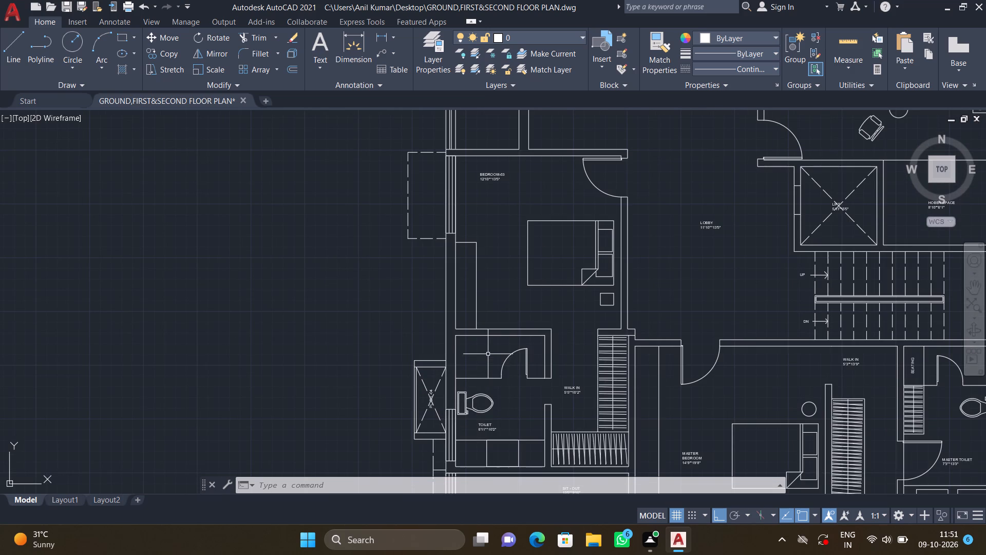
{"action": "scroll", "coordinate": [528, 340], "scroll_direction": "down", "scroll_amount": 2}
{"action": "middle_click_drag", "start_coordinate": [574, 362], "coordinate": [426, 364]}
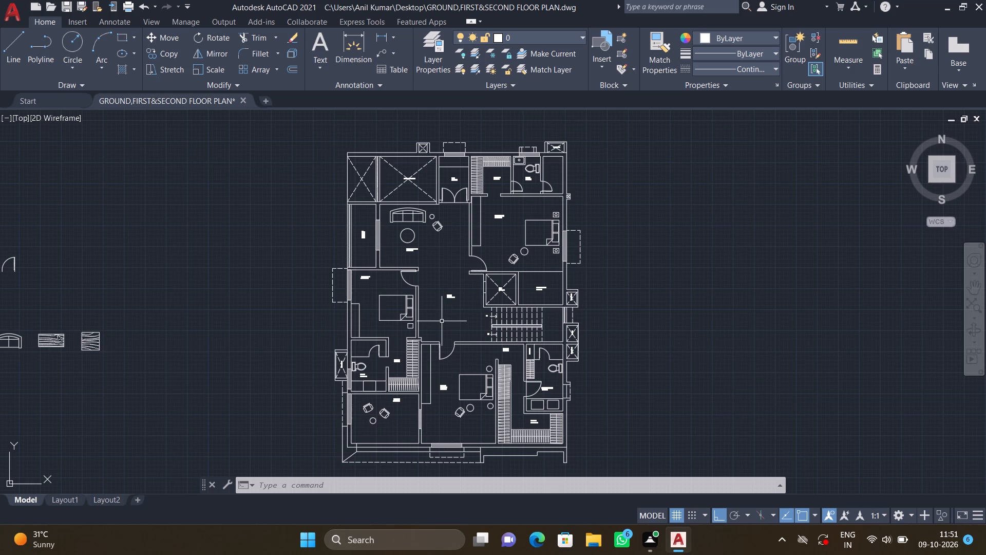
{"action": "scroll", "coordinate": [442, 319], "scroll_direction": "down", "scroll_amount": 1}
{"action": "scroll", "coordinate": [497, 203], "scroll_direction": "down", "scroll_amount": 1}
{"action": "scroll", "coordinate": [496, 204], "scroll_direction": "up", "scroll_amount": 3}
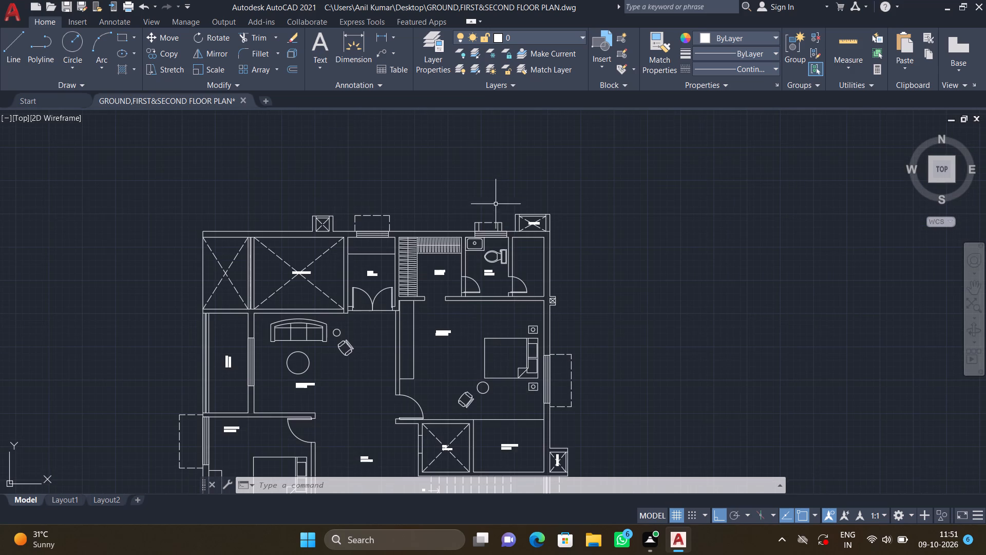
{"action": "scroll", "coordinate": [482, 235], "scroll_direction": "up", "scroll_amount": 3}
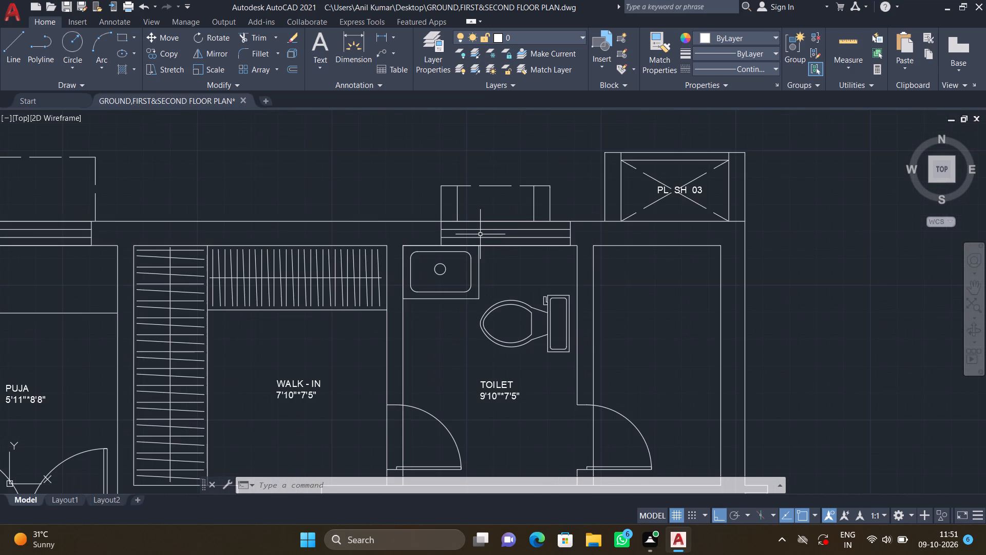
{"action": "scroll", "coordinate": [444, 226], "scroll_direction": "up", "scroll_amount": 1}
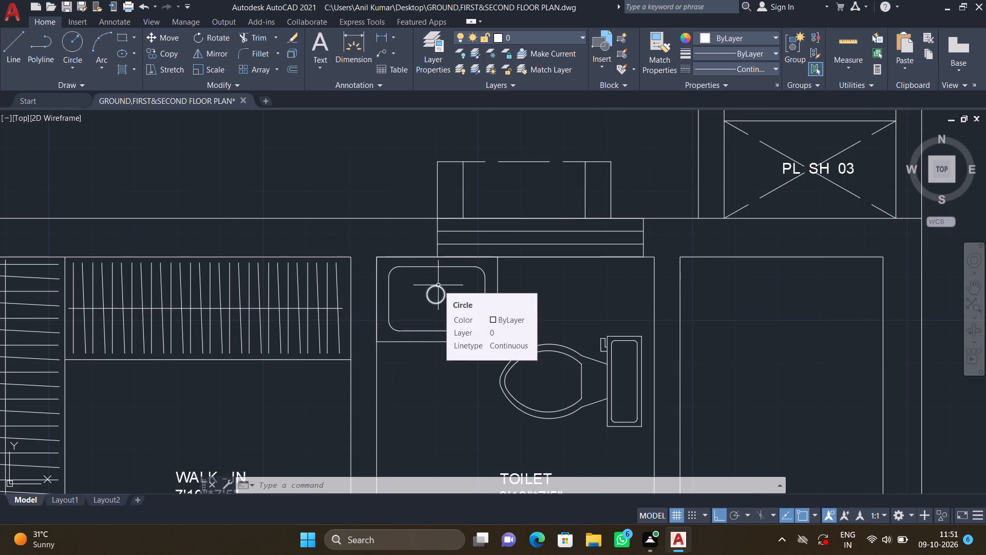
{"action": "scroll", "coordinate": [438, 286], "scroll_direction": "down", "scroll_amount": 4}
{"action": "middle_click_drag", "start_coordinate": [427, 377], "coordinate": [450, 299]}
{"action": "scroll", "coordinate": [453, 300], "scroll_direction": "down", "scroll_amount": 2}
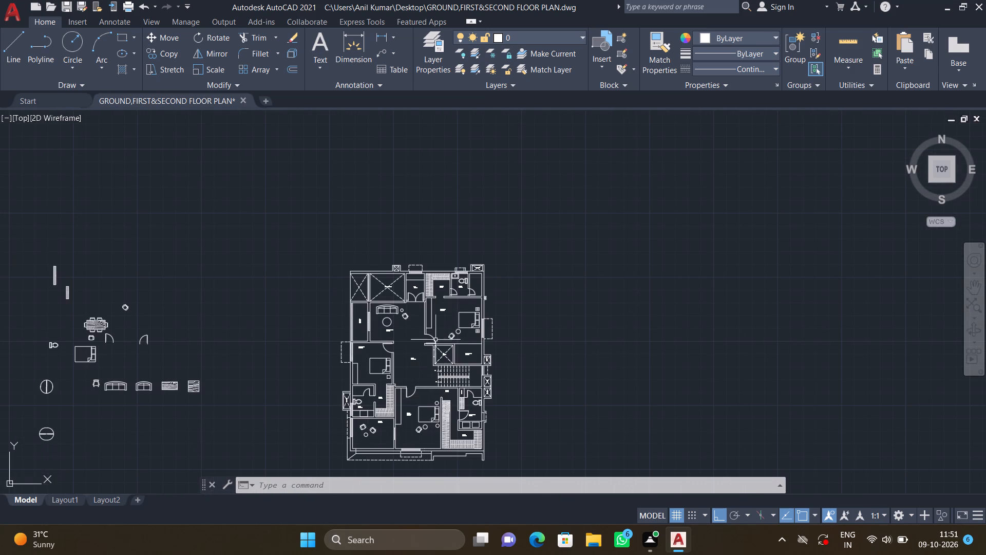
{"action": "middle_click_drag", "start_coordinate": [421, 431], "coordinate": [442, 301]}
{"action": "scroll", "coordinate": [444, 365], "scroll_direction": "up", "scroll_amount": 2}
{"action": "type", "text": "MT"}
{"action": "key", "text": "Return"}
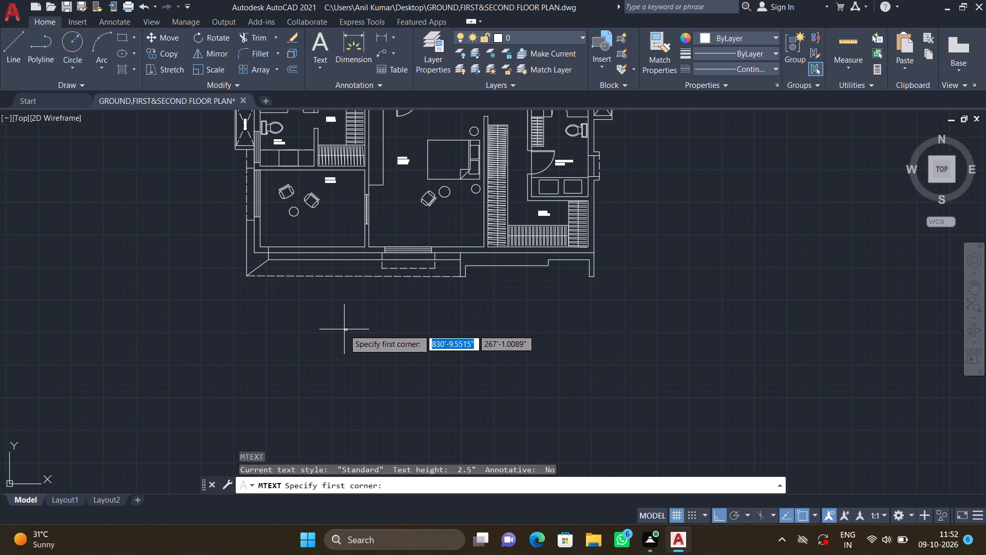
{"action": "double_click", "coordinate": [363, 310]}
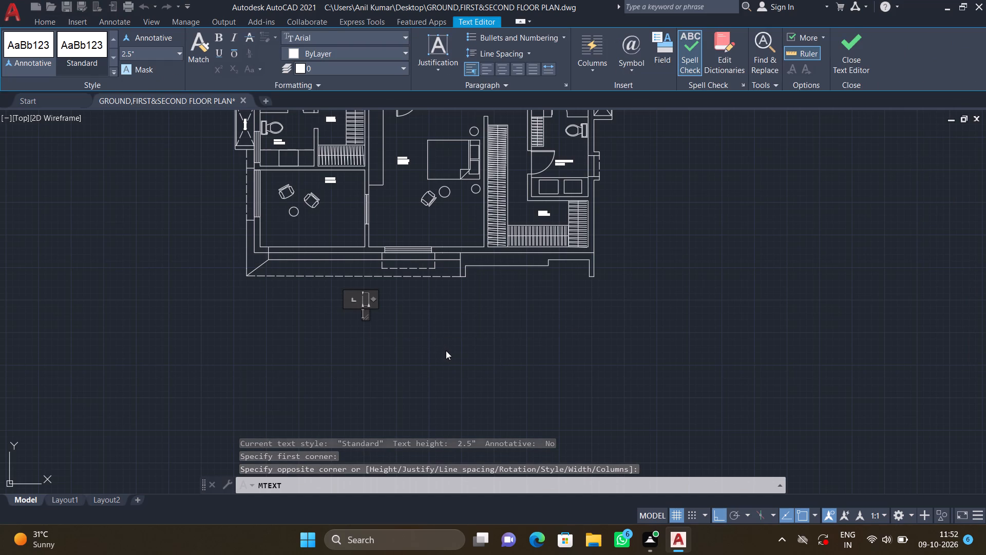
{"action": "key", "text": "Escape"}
Add the multiline text FIRST FLOOR as the plan's title below the dashed south projection line.
{"action": "key", "text": "m"}
{"action": "key", "text": "t"}
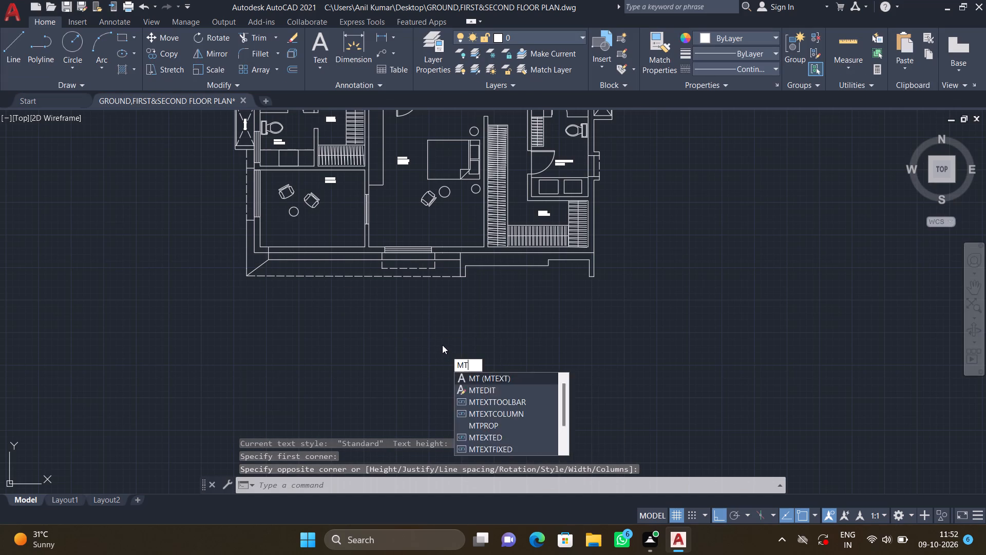
{"action": "key", "text": "Return"}
{"action": "scroll", "coordinate": [370, 307], "scroll_direction": "up", "scroll_amount": 1}
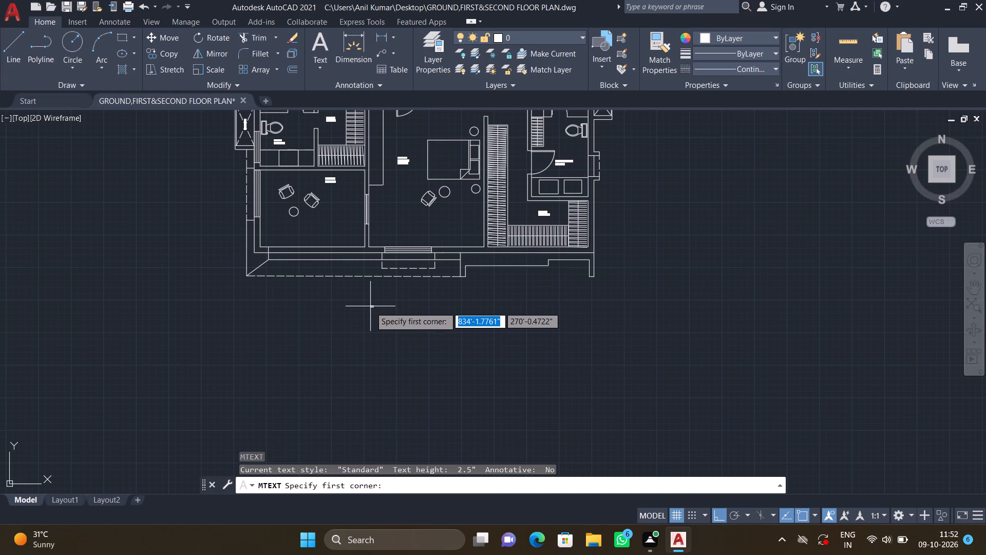
{"action": "left_click", "coordinate": [366, 302]}
{"action": "double_click", "coordinate": [605, 369]}
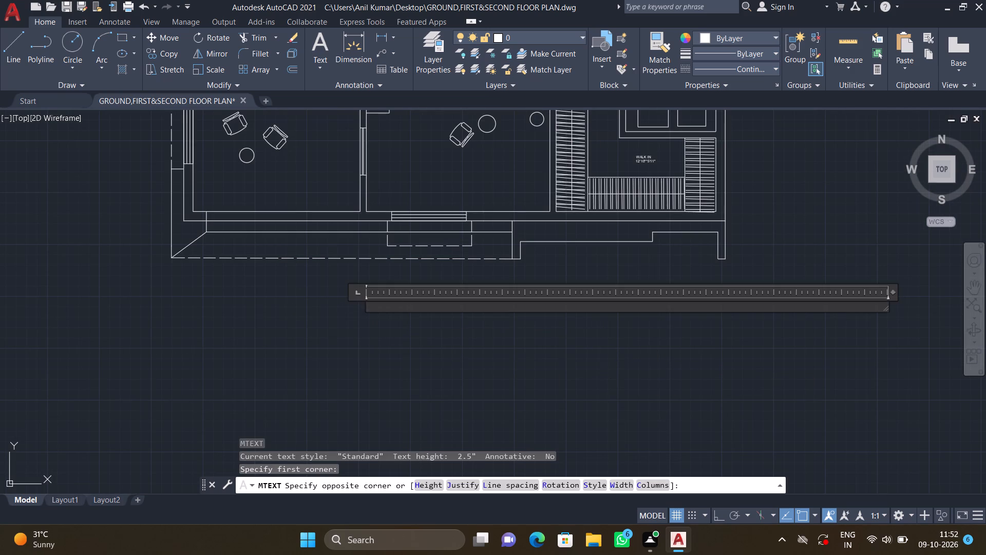
{"action": "type", "text": "FIRST"}
{"action": "key", "text": "space"}
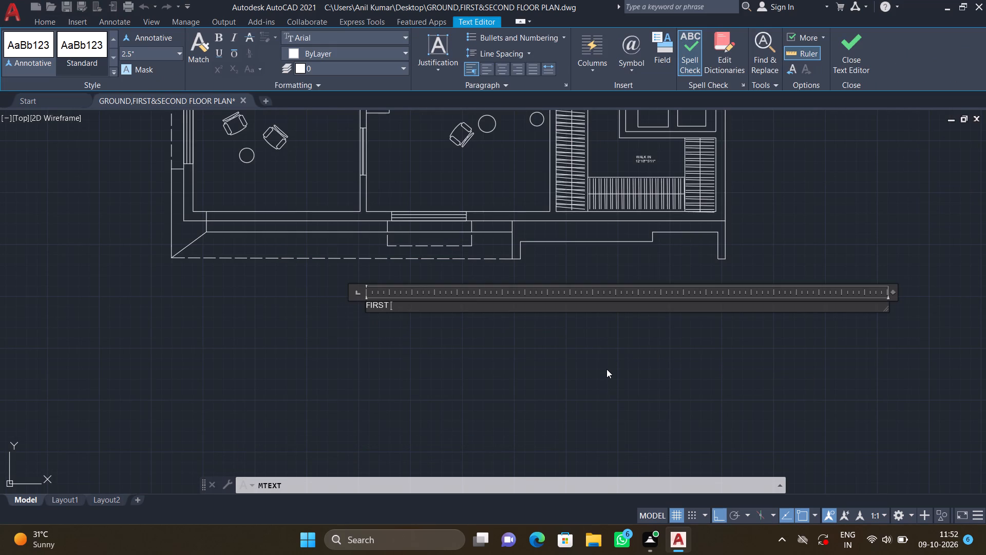
{"action": "type", "text": "FLOO"}
{"action": "key", "text": "r"}
{"action": "key", "text": "Return"}
{"action": "key", "text": "Escape"}
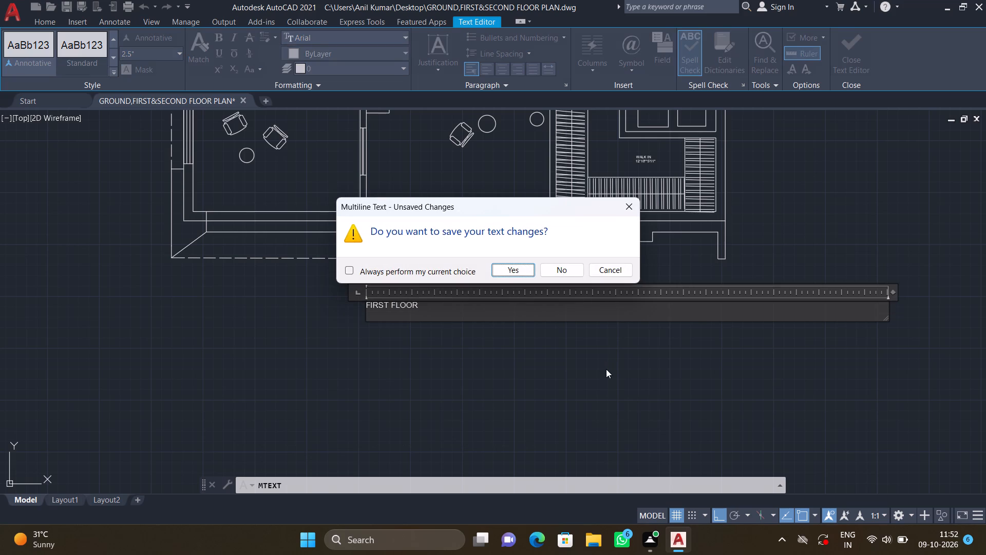
{"action": "left_click", "coordinate": [505, 267]}
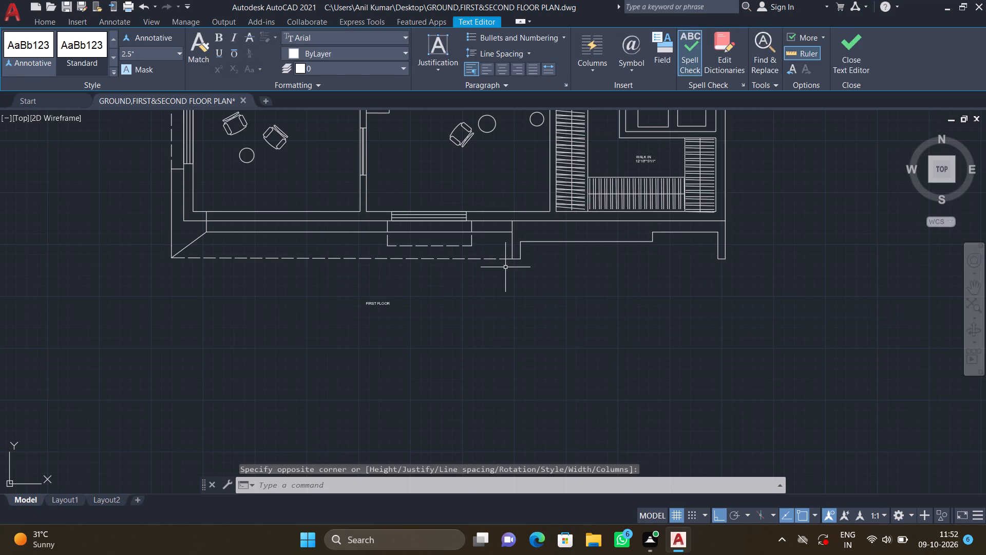
With Ortho off, move the FIRST FLOOR title about 6'-2" east to sit more centrally below the plan.
{"action": "key", "text": "m"}
{"action": "key", "text": "Return"}
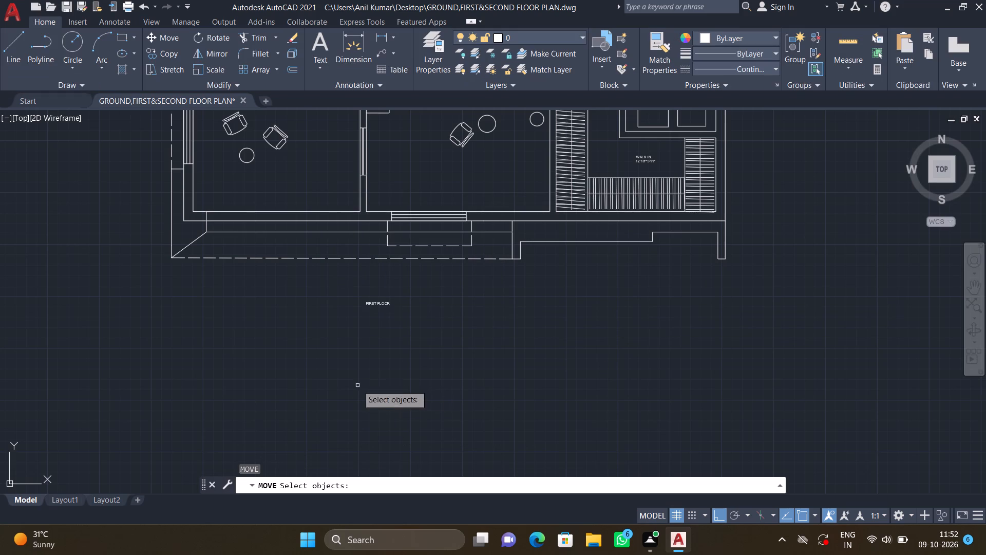
{"action": "scroll", "coordinate": [379, 305], "scroll_direction": "up", "scroll_amount": 2}
{"action": "left_click", "coordinate": [376, 302]}
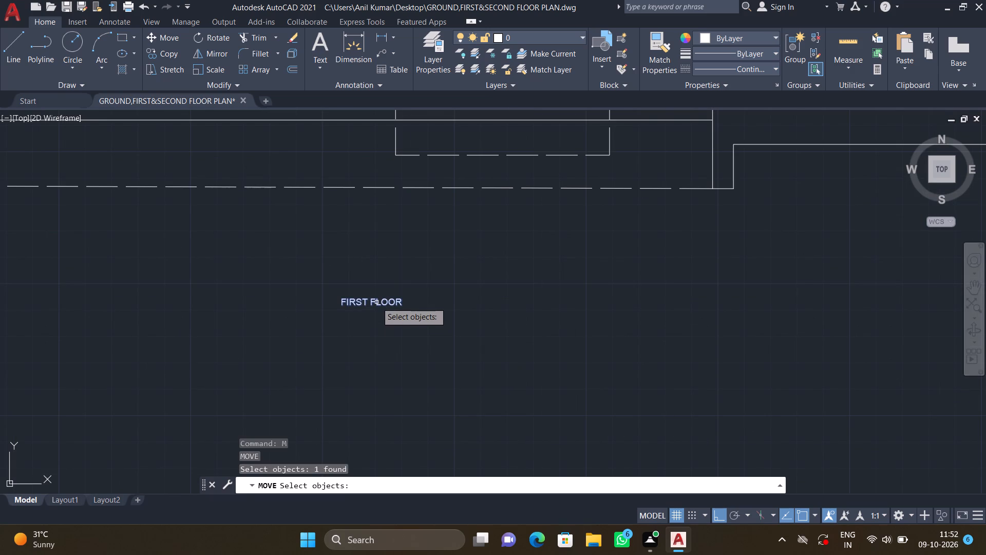
{"action": "key", "text": "Return"}
{"action": "scroll", "coordinate": [337, 297], "scroll_direction": "up", "scroll_amount": 2}
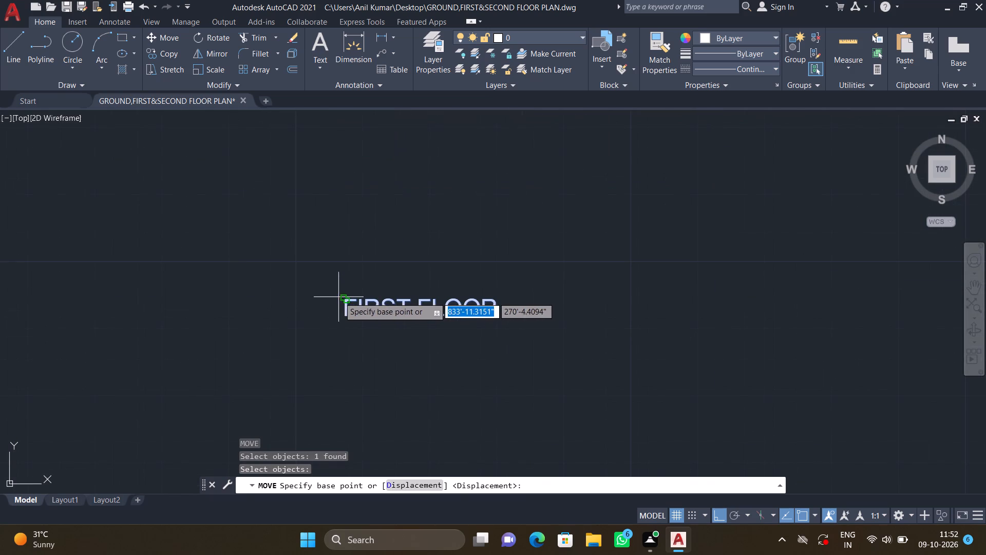
{"action": "left_click", "coordinate": [347, 297]}
{"action": "scroll", "coordinate": [409, 320], "scroll_direction": "down", "scroll_amount": 4}
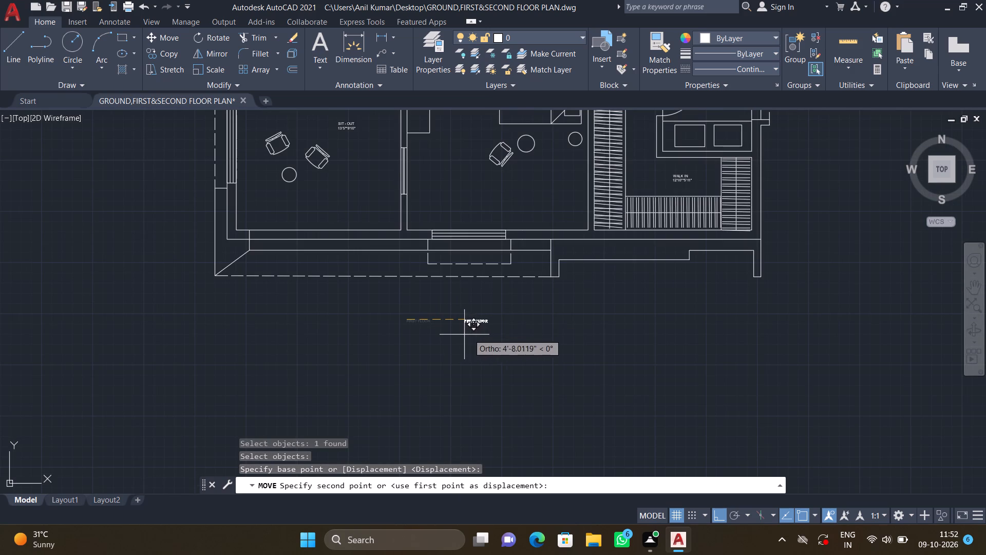
{"action": "key", "text": "F8"}
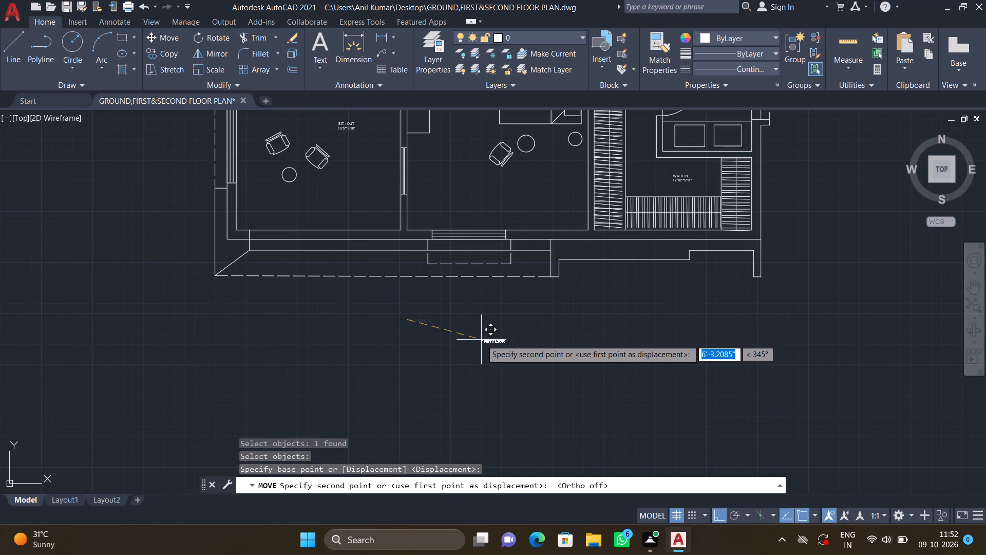
{"action": "scroll", "coordinate": [482, 340], "scroll_direction": "up", "scroll_amount": 2}
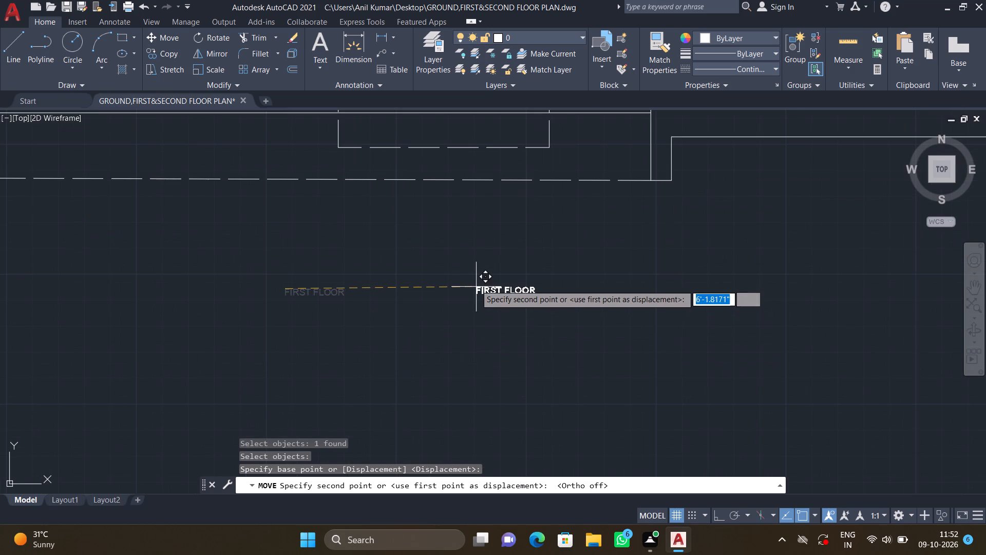
{"action": "left_click", "coordinate": [476, 283]}
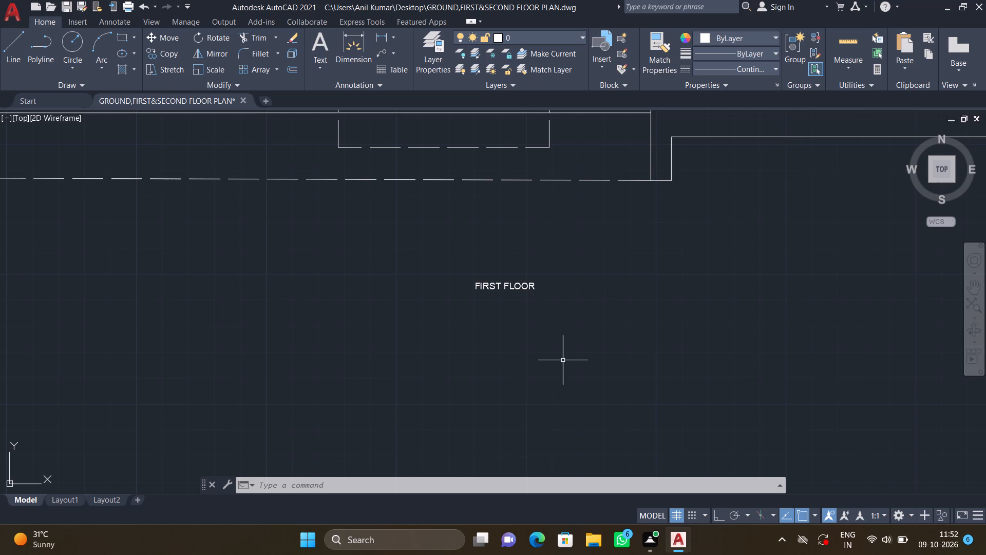
Inspect the titled plan and examine the wall line between Bedroom-02 and the hobby space beside the lift.
{"action": "scroll", "coordinate": [631, 364], "scroll_direction": "down", "scroll_amount": 1}
{"action": "middle_click_drag", "start_coordinate": [628, 365], "coordinate": [600, 384]}
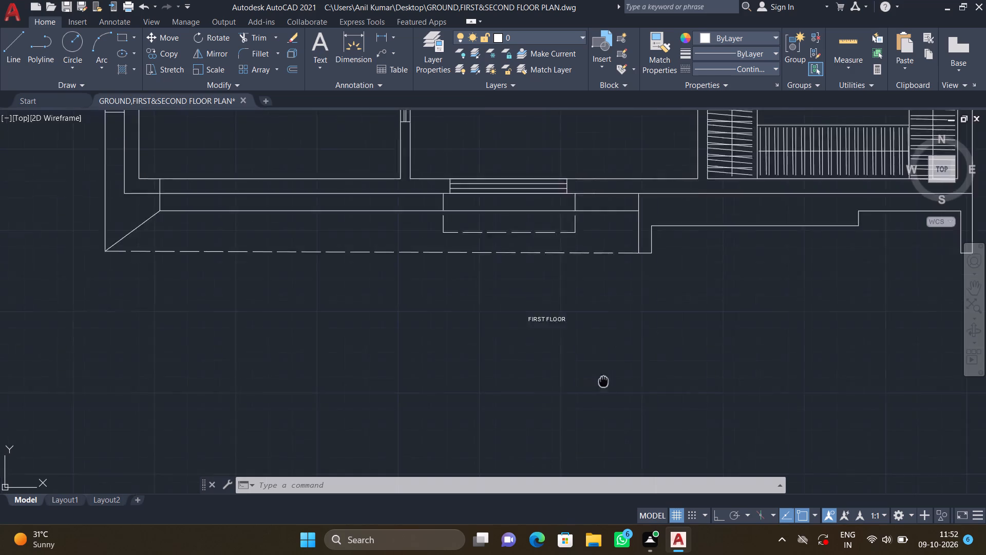
{"action": "middle_click_drag", "start_coordinate": [600, 384], "coordinate": [474, 465]}
{"action": "scroll", "coordinate": [482, 459], "scroll_direction": "down", "scroll_amount": 4}
{"action": "middle_click_drag", "start_coordinate": [504, 301], "coordinate": [466, 369]}
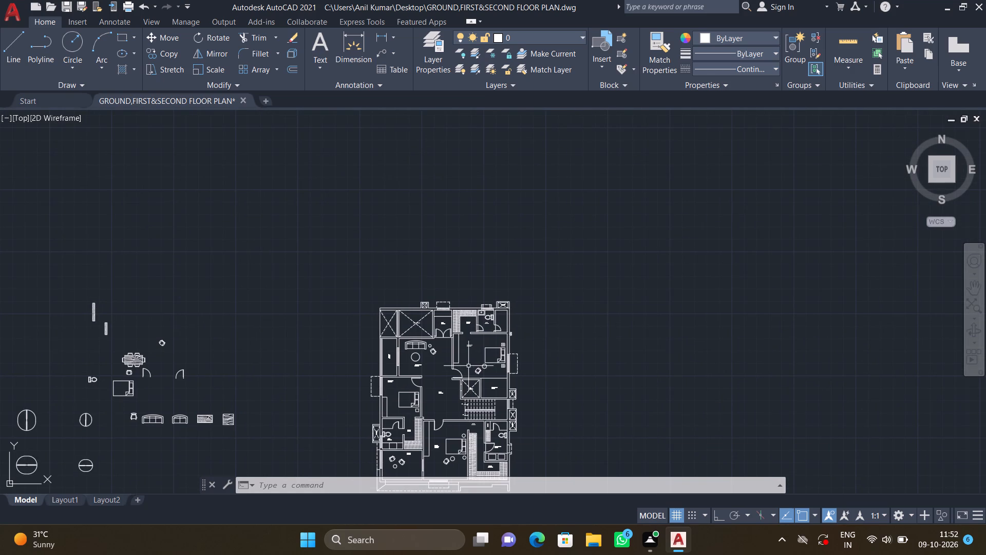
{"action": "scroll", "coordinate": [487, 360], "scroll_direction": "up", "scroll_amount": 3}
{"action": "middle_click_drag", "start_coordinate": [458, 404], "coordinate": [428, 306]}
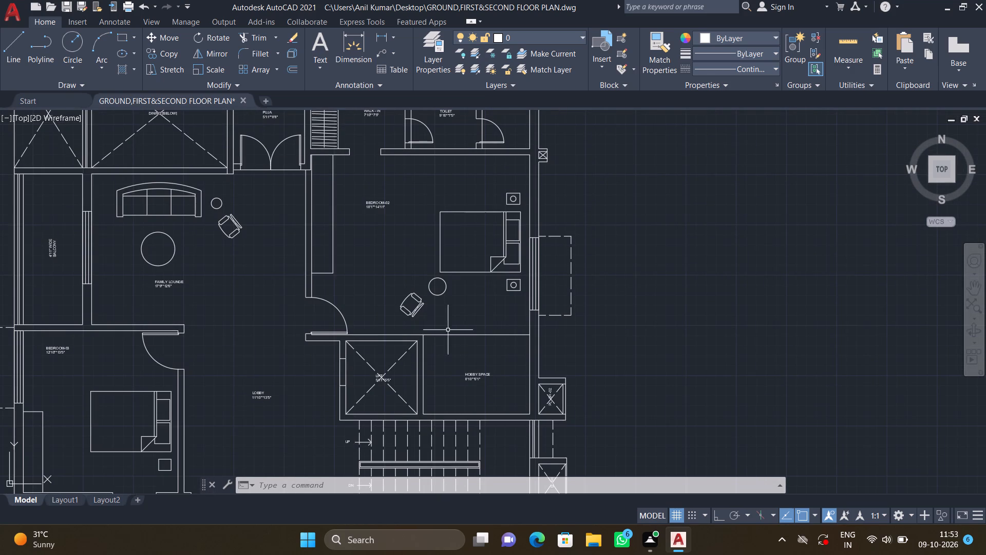
{"action": "scroll", "coordinate": [500, 340], "scroll_direction": "up", "scroll_amount": 2}
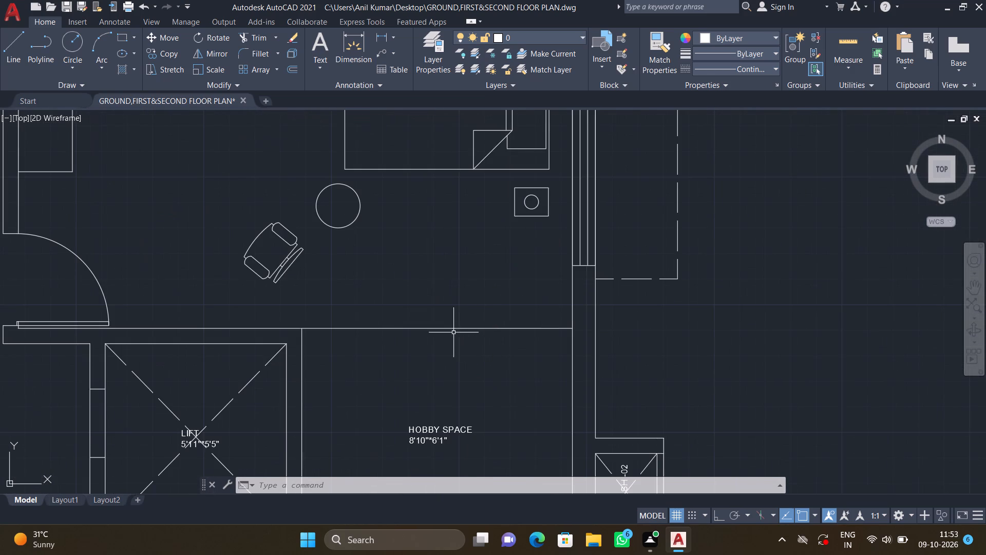
{"action": "middle_click_drag", "start_coordinate": [460, 334], "coordinate": [537, 340]}
{"action": "scroll", "coordinate": [509, 335], "scroll_direction": "up", "scroll_amount": 1}
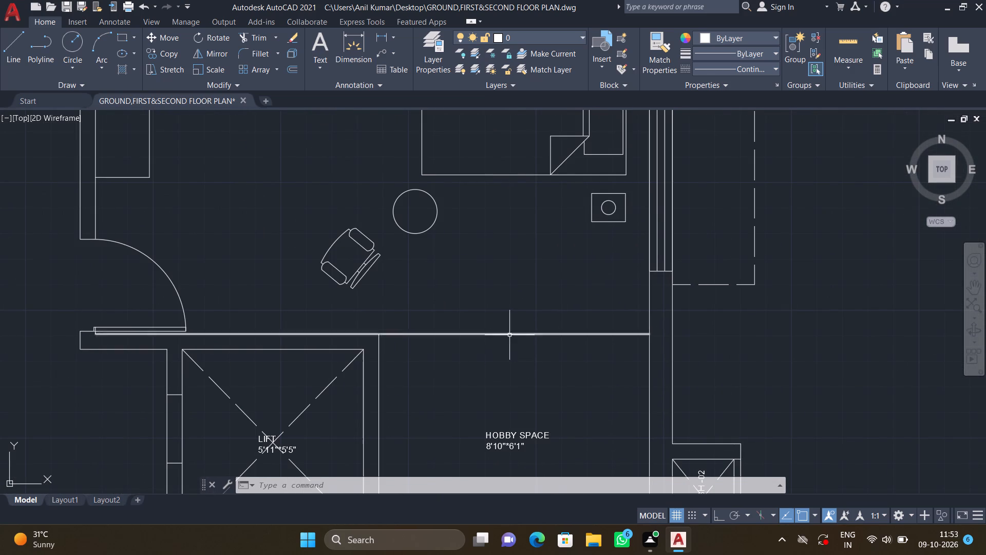
With Ortho on, draw a vertical line about 1' long across the wall line between Bedroom-02 and the hobby space.
{"action": "key", "text": "l"}
{"action": "key", "text": "Return"}
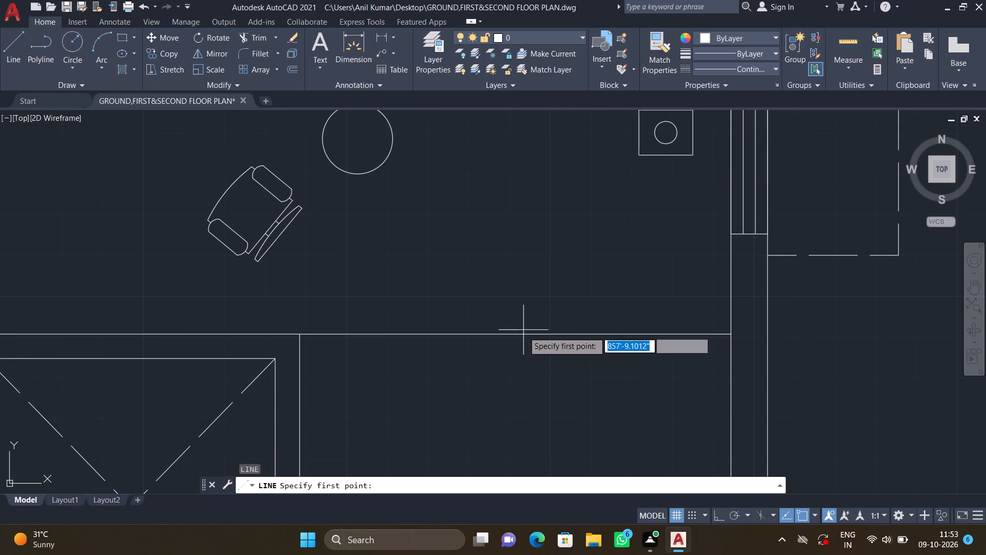
{"action": "left_click", "coordinate": [521, 310]}
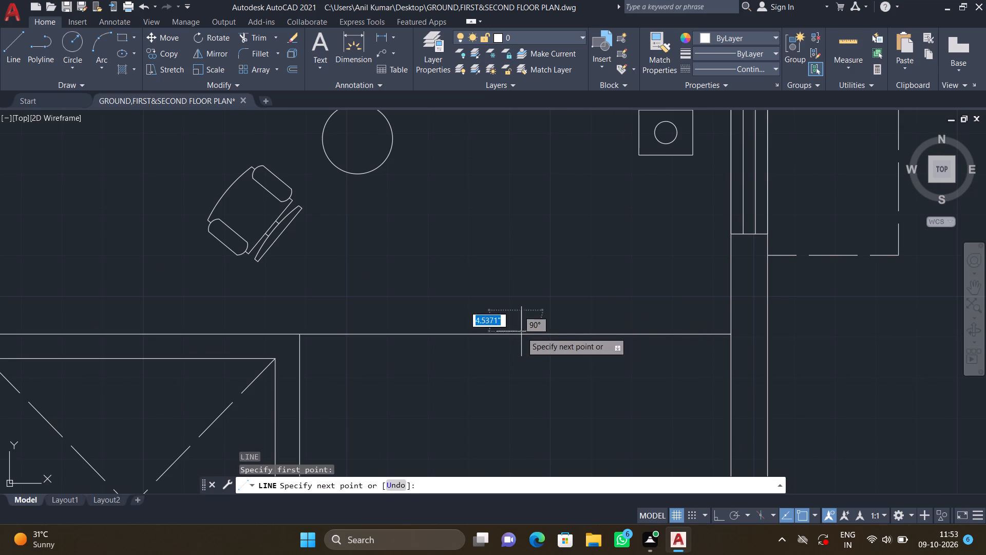
{"action": "scroll", "coordinate": [519, 358], "scroll_direction": "up", "scroll_amount": 1}
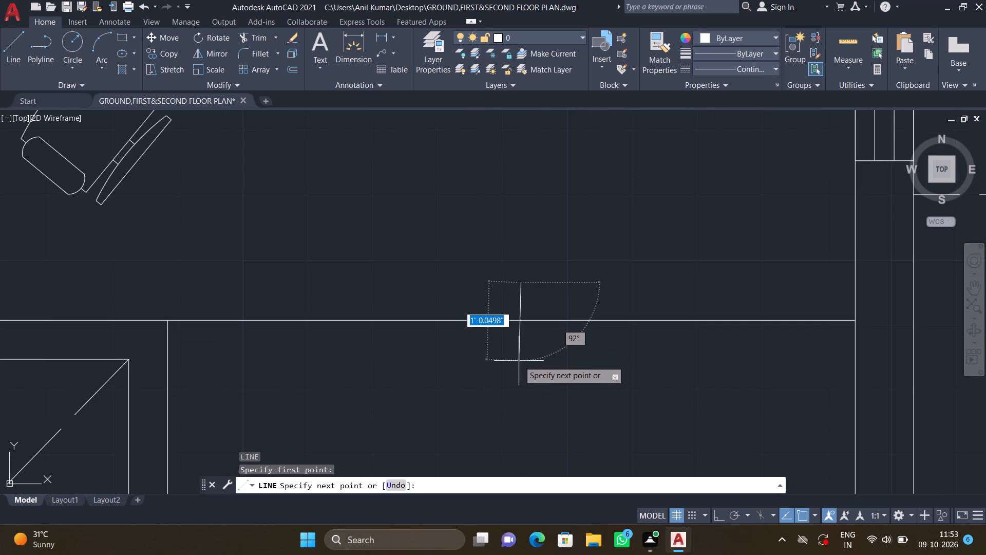
{"action": "key", "text": "F8"}
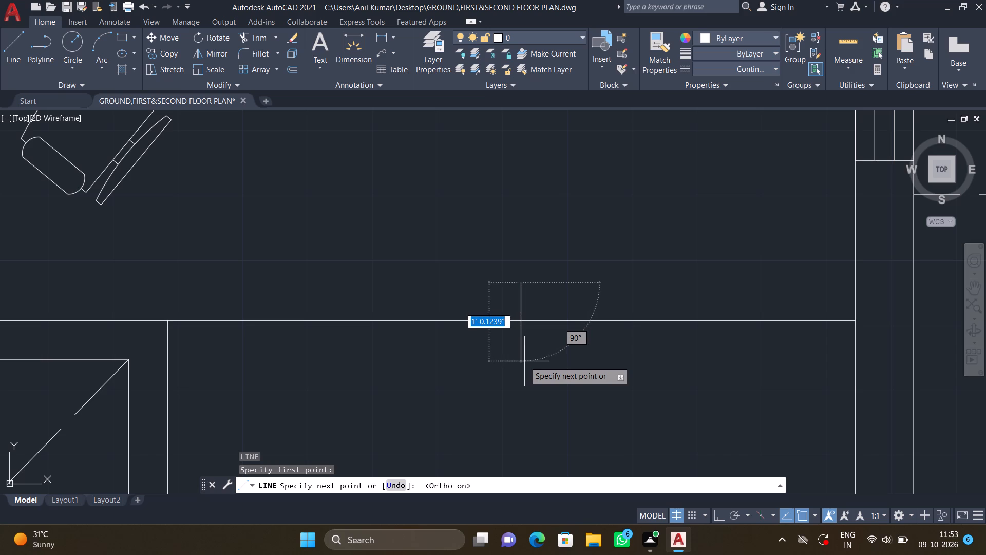
{"action": "left_click", "coordinate": [524, 361]}
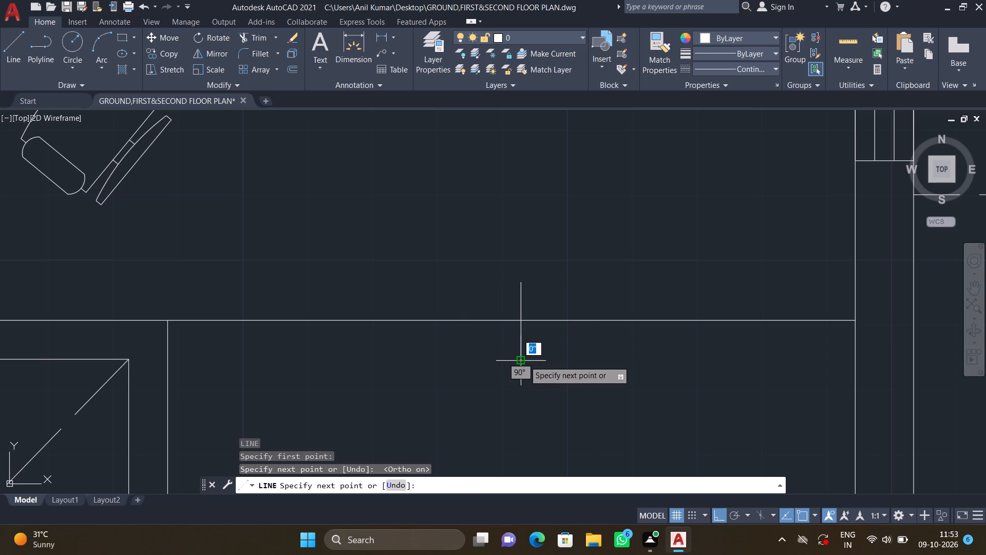
{"action": "key", "text": "Return"}
{"action": "key", "text": "F8"}
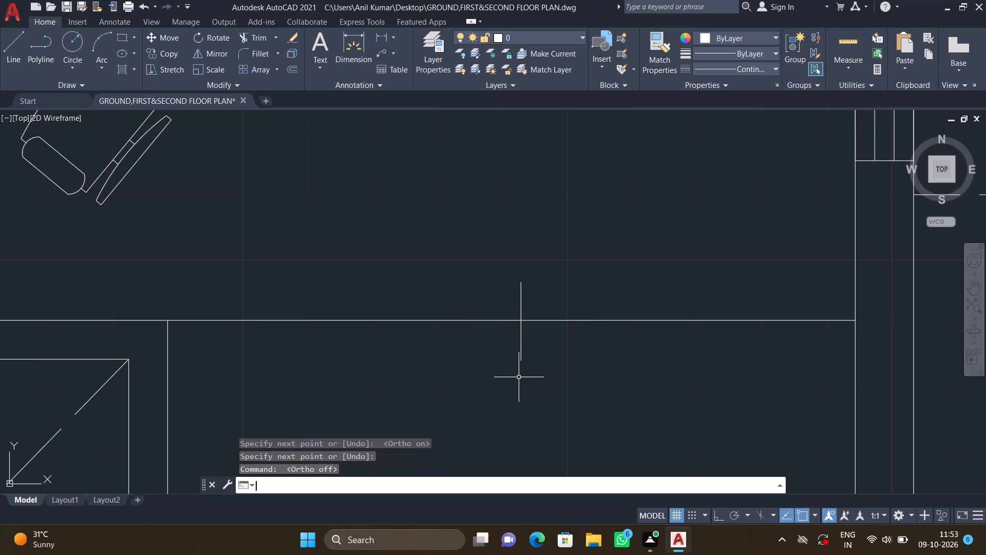
With Ortho off, draw two slanted lines about 3.3" long from the vertical line's south end as an arrowhead.
{"action": "key", "text": "l"}
{"action": "key", "text": "Return"}
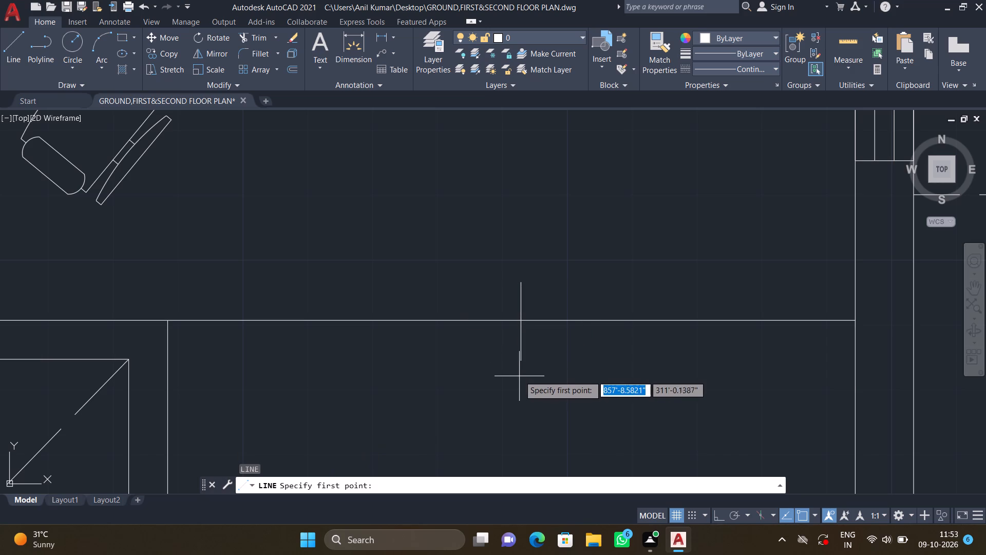
{"action": "scroll", "coordinate": [519, 373], "scroll_direction": "up", "scroll_amount": 3}
{"action": "left_click", "coordinate": [519, 327]}
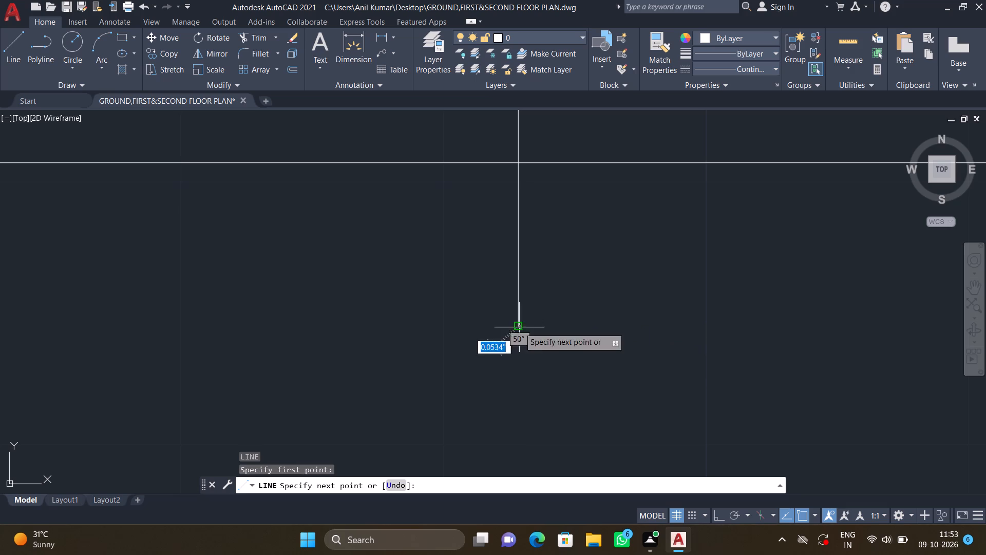
{"action": "left_click", "coordinate": [460, 248]}
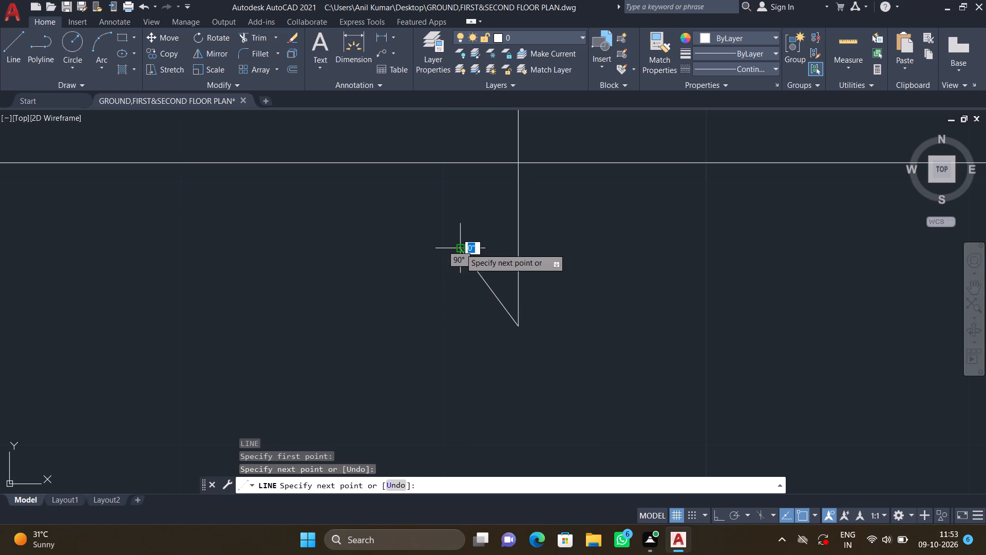
{"action": "key", "text": "Return"}
{"action": "key", "text": "space"}
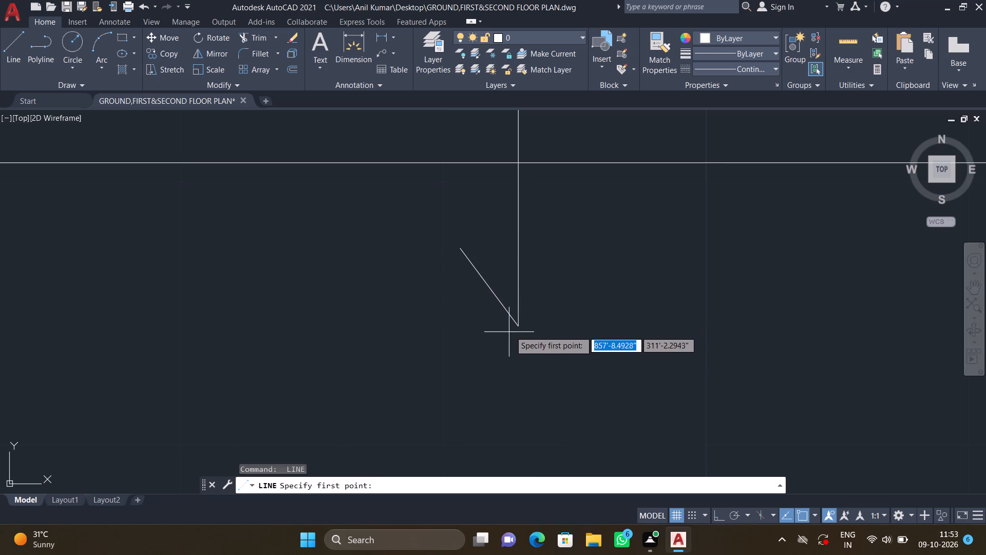
{"action": "left_click", "coordinate": [518, 325]}
{"action": "scroll", "coordinate": [555, 266], "scroll_direction": "up", "scroll_amount": 1}
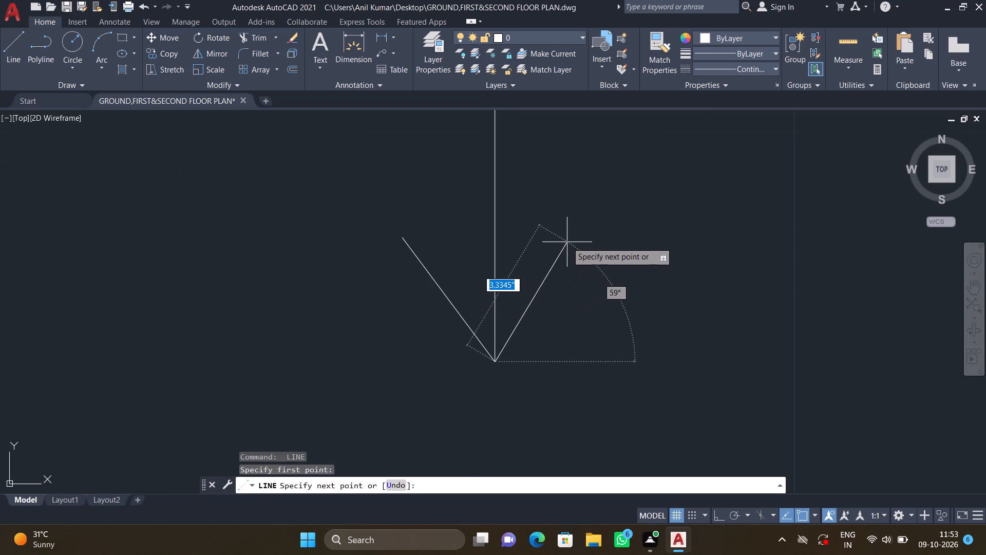
{"action": "left_click", "coordinate": [568, 239]}
{"action": "key", "text": "Return"}
{"action": "scroll", "coordinate": [507, 297], "scroll_direction": "down", "scroll_amount": 2}
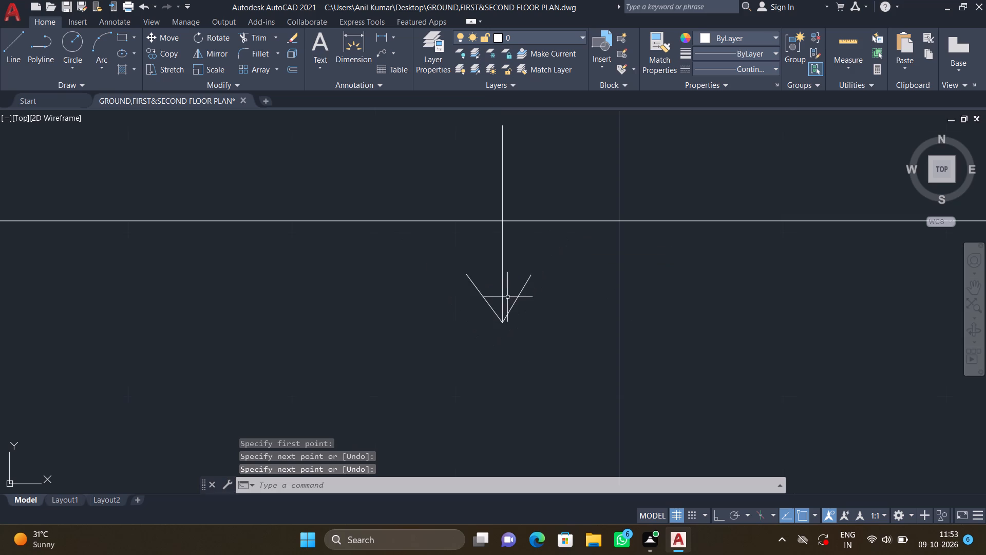
Add the multiline text UP just west of the arrow, on the Bedroom-02 side of the wall line, and save the text.
{"action": "middle_click_drag", "start_coordinate": [499, 248], "coordinate": [460, 430]}
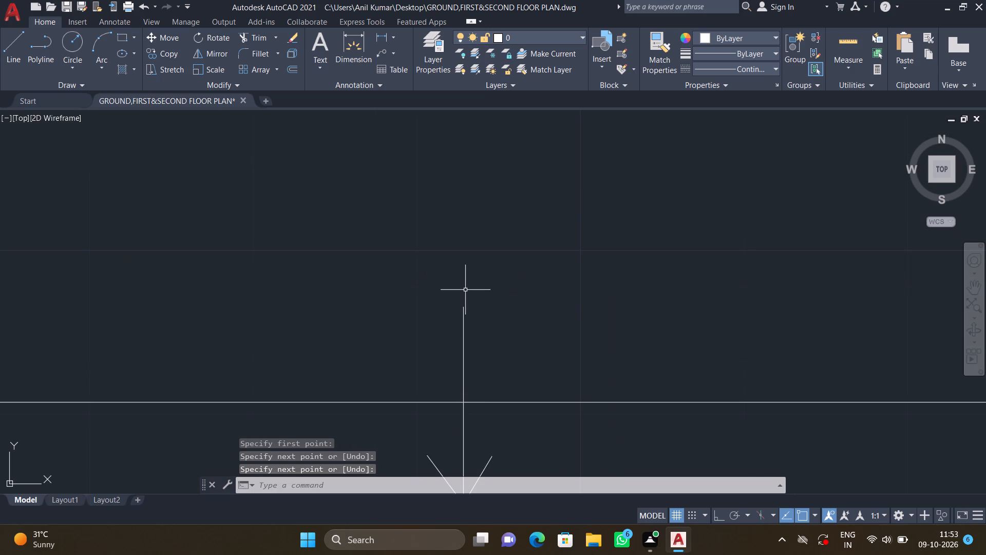
{"action": "type", "text": "MT"}
{"action": "key", "text": "Return"}
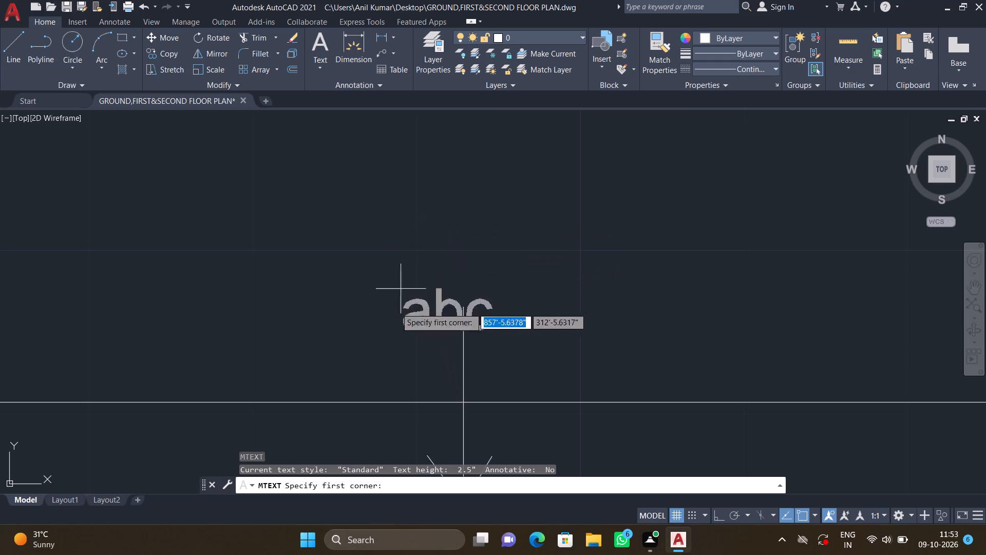
{"action": "scroll", "coordinate": [384, 339], "scroll_direction": "down", "scroll_amount": 1}
{"action": "middle_click_drag", "start_coordinate": [384, 338], "coordinate": [514, 295]}
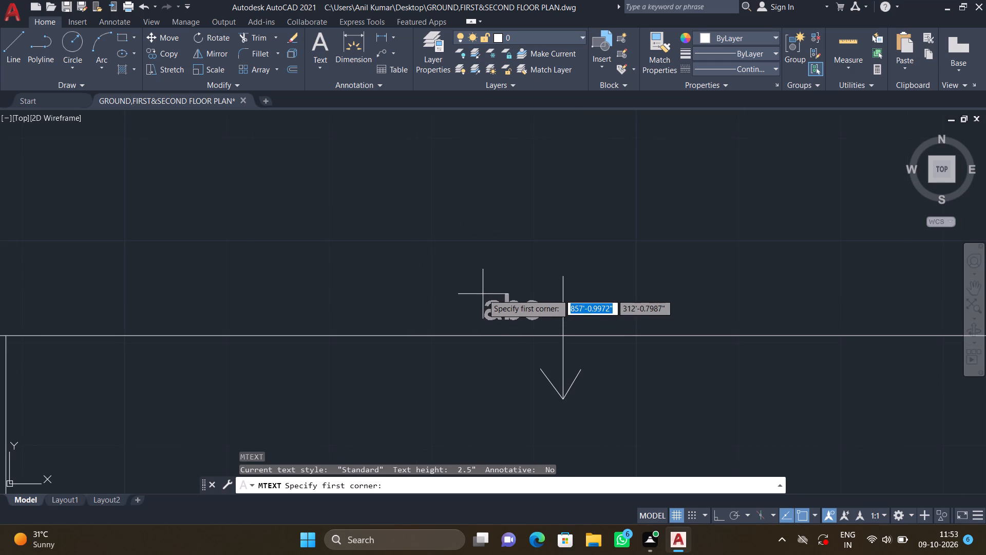
{"action": "scroll", "coordinate": [483, 294], "scroll_direction": "up", "scroll_amount": 2}
{"action": "left_click_drag", "start_coordinate": [504, 276], "coordinate": [508, 285]}
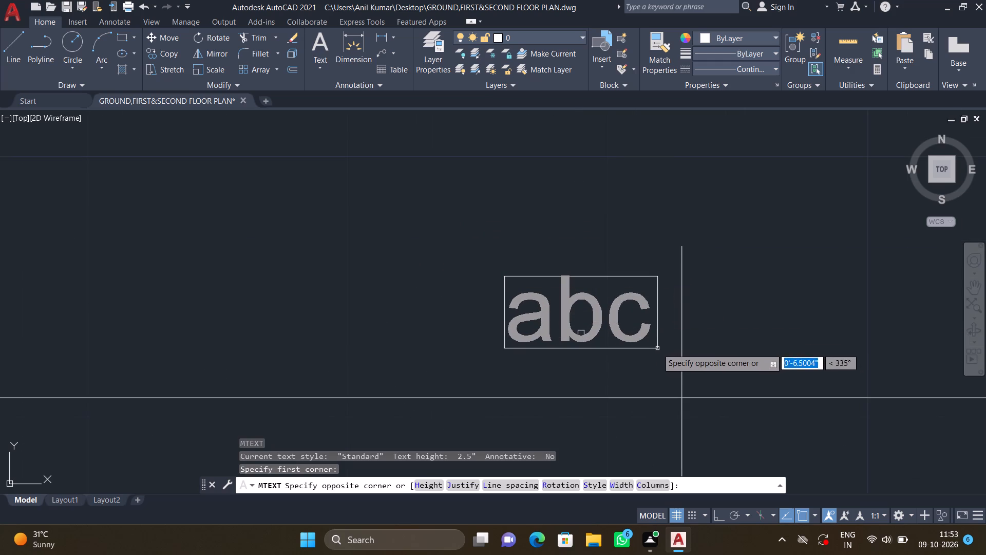
{"action": "left_click", "coordinate": [657, 348]}
{"action": "type", "text": "UP"}
{"action": "key", "text": "Return"}
{"action": "key", "text": "Escape"}
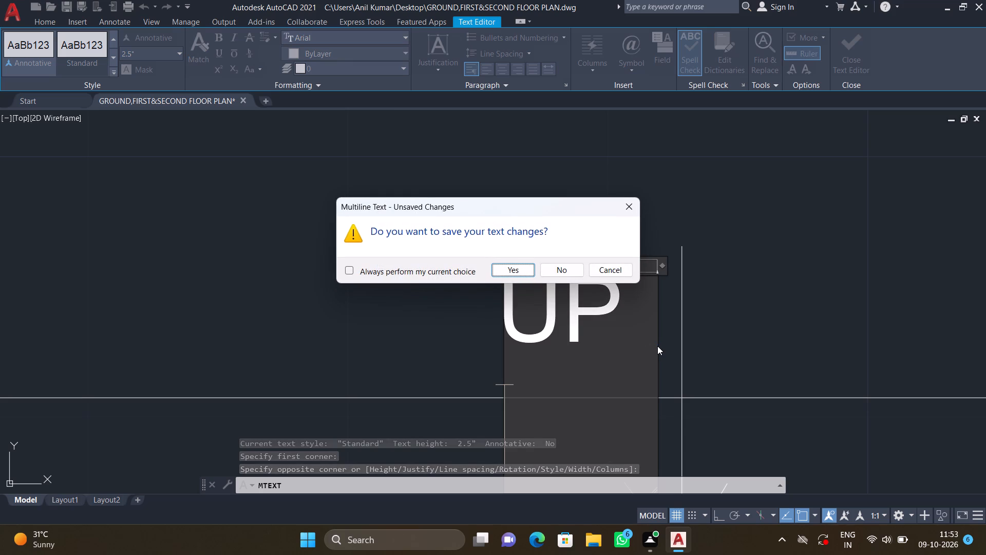
{"action": "left_click", "coordinate": [502, 271]}
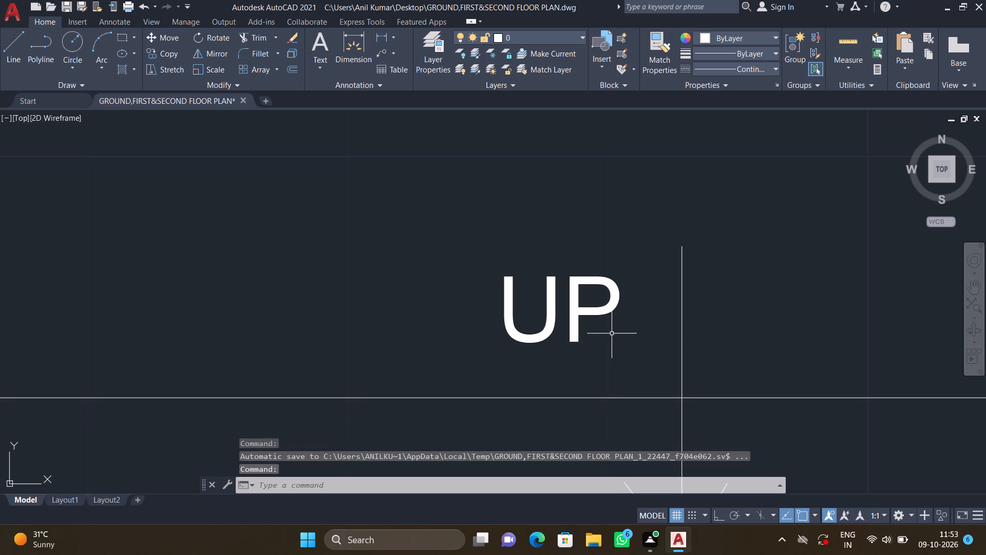
Draw a small upright rectangle about 2.8" by 6.6" near the west end of the narrow strip south of the sit-out wall.
{"action": "scroll", "coordinate": [615, 343], "scroll_direction": "down", "scroll_amount": 1}
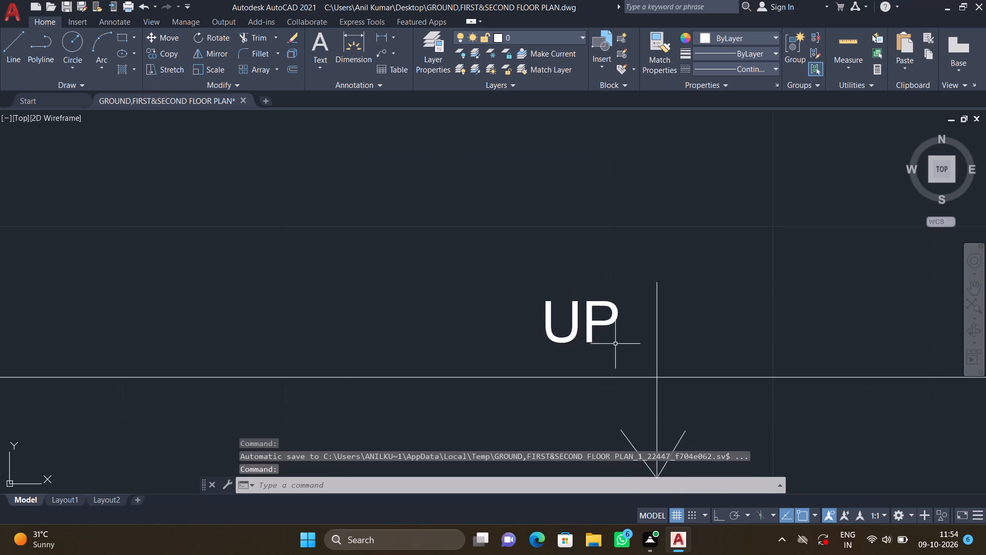
{"action": "scroll", "coordinate": [615, 344], "scroll_direction": "down", "scroll_amount": 2}
{"action": "middle_click_drag", "start_coordinate": [564, 373], "coordinate": [683, 255]}
{"action": "scroll", "coordinate": [687, 257], "scroll_direction": "down", "scroll_amount": 3}
{"action": "middle_click_drag", "start_coordinate": [389, 410], "coordinate": [456, 301]}
{"action": "scroll", "coordinate": [458, 302], "scroll_direction": "down", "scroll_amount": 3}
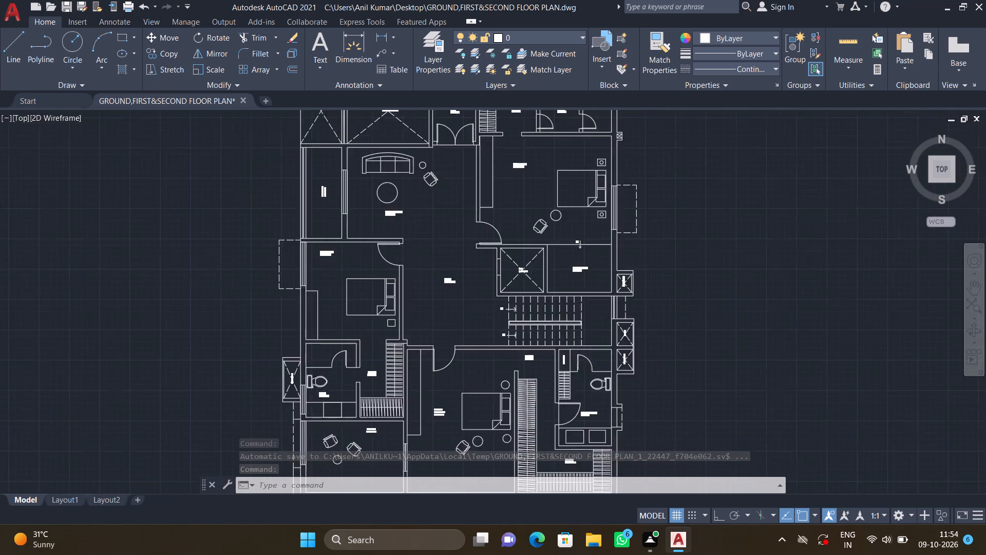
{"action": "middle_click_drag", "start_coordinate": [325, 412], "coordinate": [413, 366]}
{"action": "scroll", "coordinate": [471, 398], "scroll_direction": "up", "scroll_amount": 3}
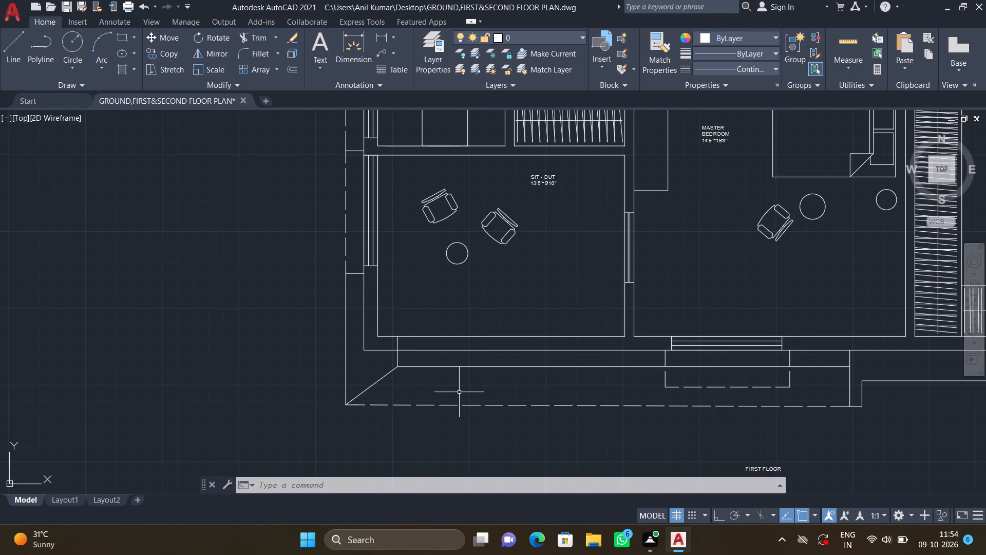
{"action": "middle_click_drag", "start_coordinate": [419, 396], "coordinate": [479, 421]}
{"action": "scroll", "coordinate": [484, 386], "scroll_direction": "up", "scroll_amount": 2}
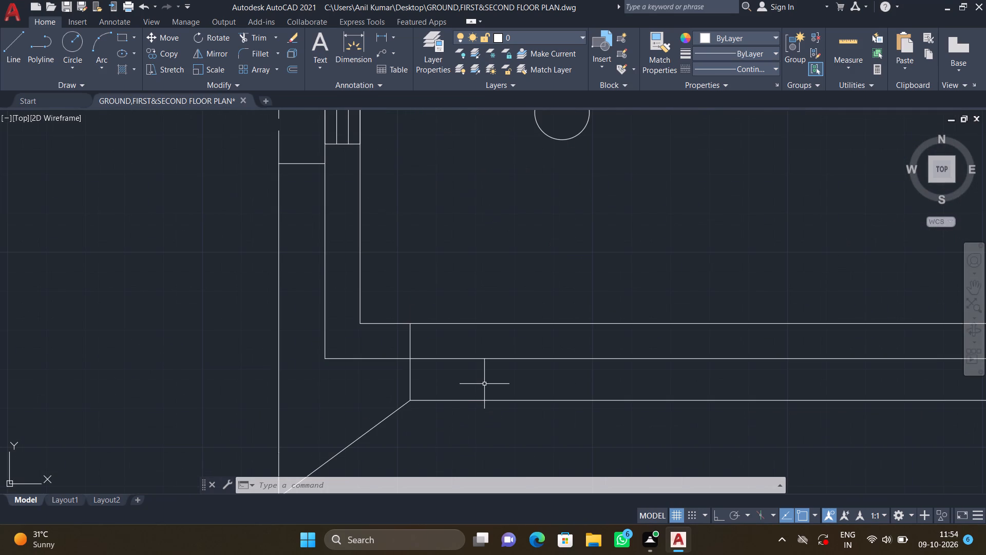
{"action": "type", "text": "REC"}
{"action": "key", "text": "Return"}
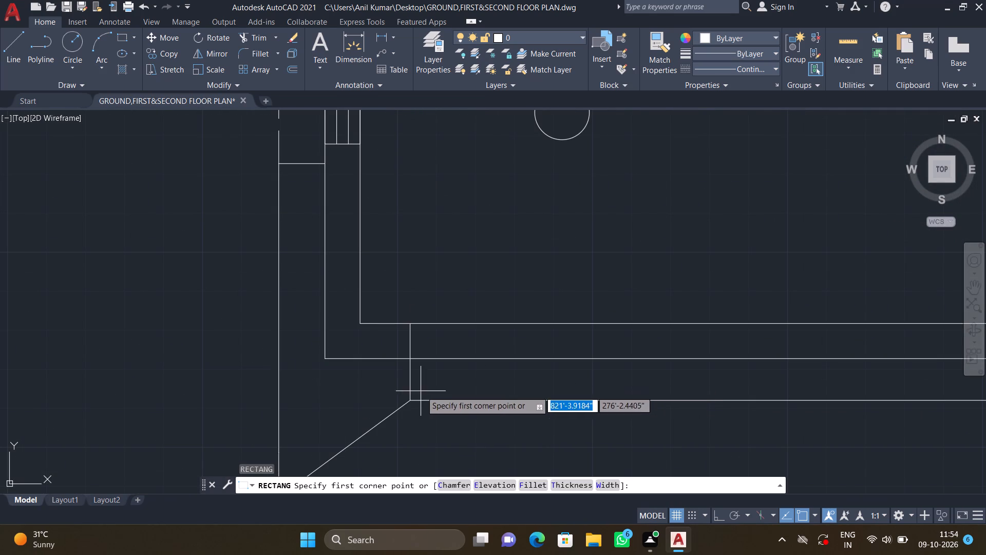
{"action": "scroll", "coordinate": [477, 376], "scroll_direction": "up", "scroll_amount": 1}
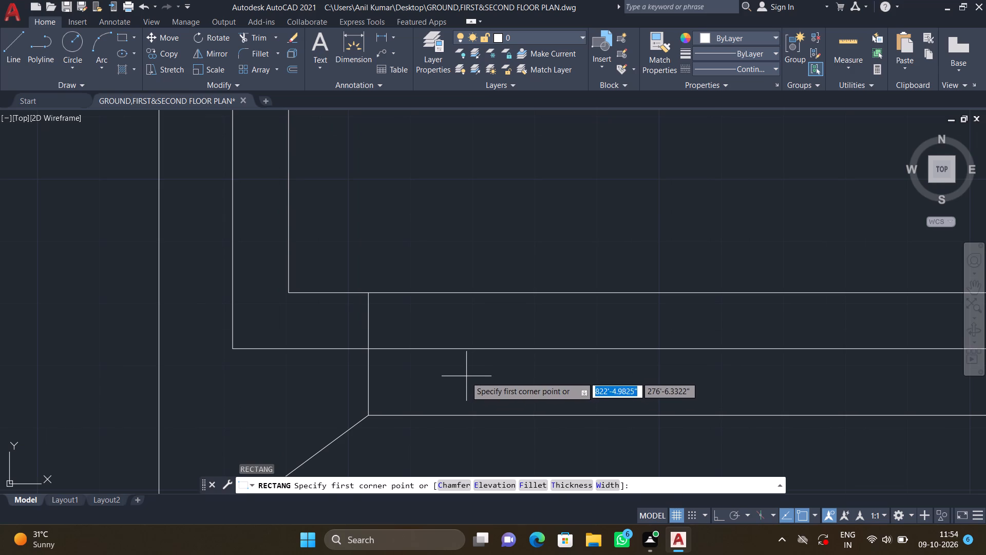
{"action": "left_click_drag", "start_coordinate": [442, 366], "coordinate": [446, 372]}
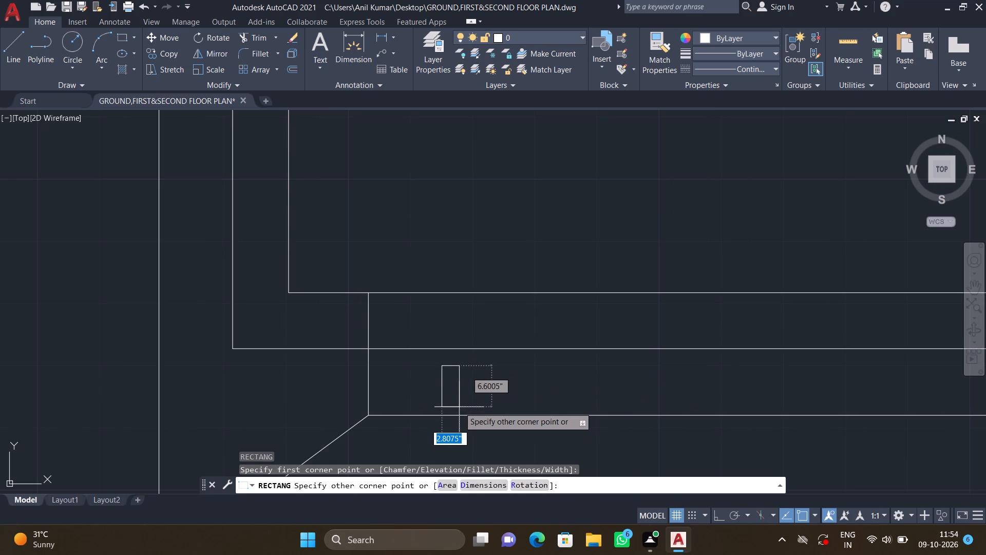
{"action": "left_click", "coordinate": [459, 405]}
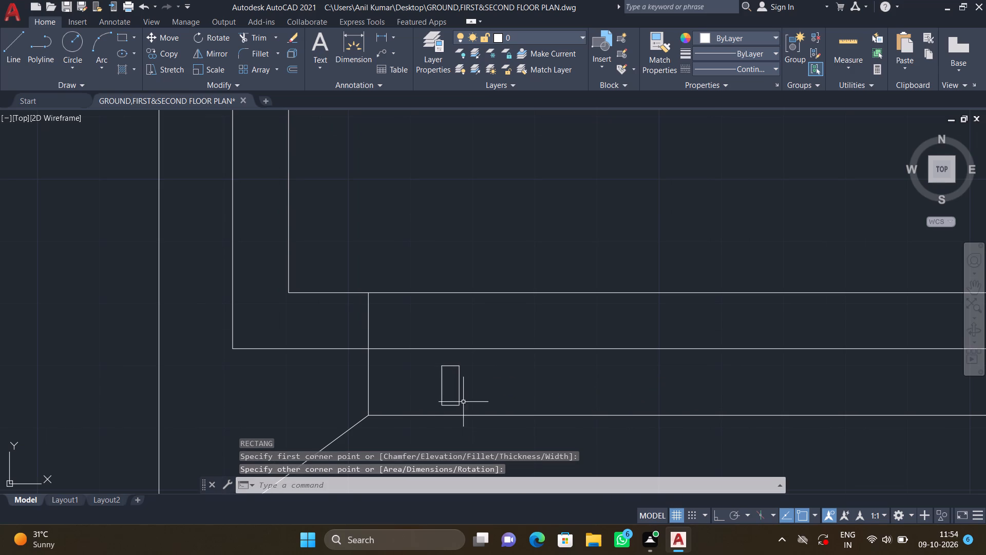
Draw a second upright rectangle about 2.4" by 6.3" in the strip, east of the first and level with it.
{"action": "key", "text": "r"}
{"action": "key", "text": "e"}
{"action": "key", "text": "c"}
{"action": "key", "text": "Return"}
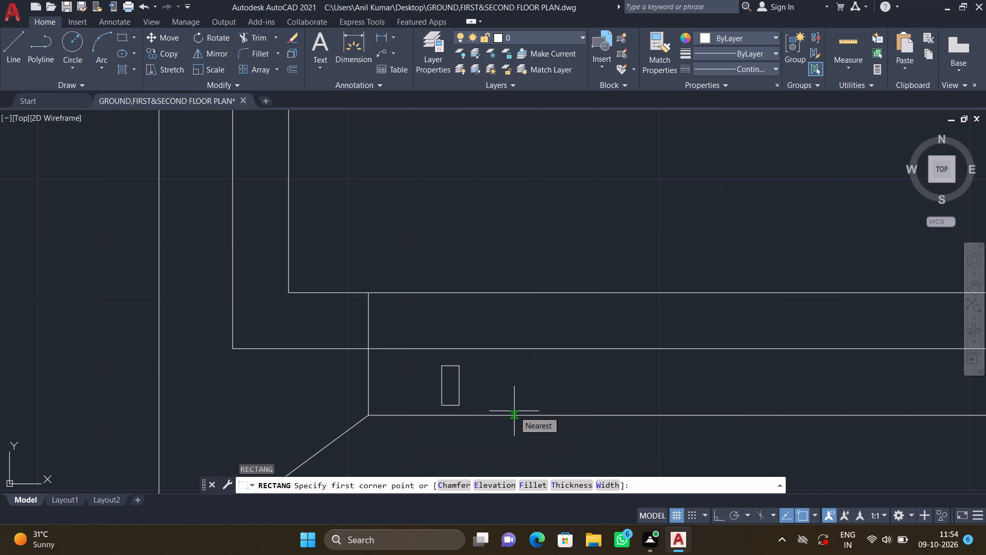
{"action": "scroll", "coordinate": [512, 373], "scroll_direction": "up", "scroll_amount": 1}
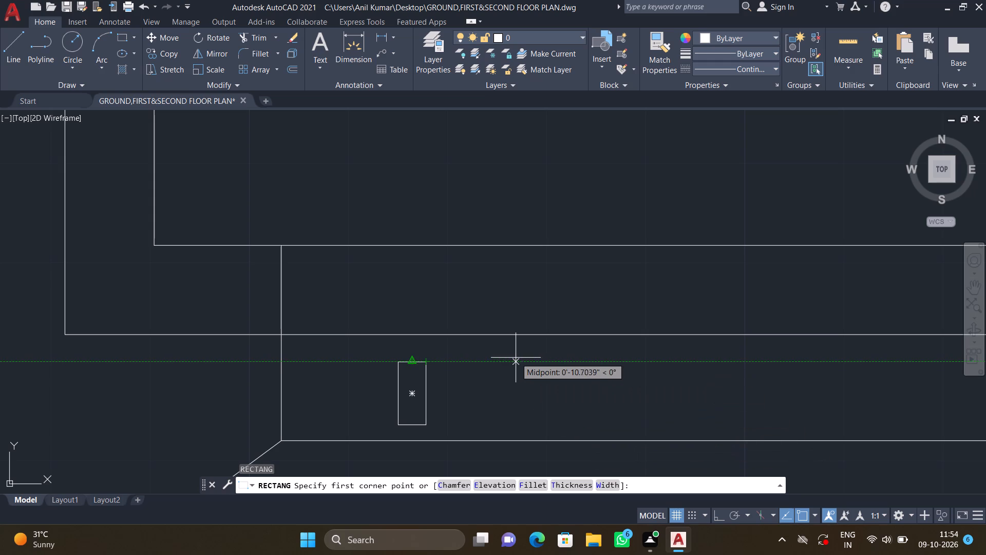
{"action": "double_click", "coordinate": [520, 364]}
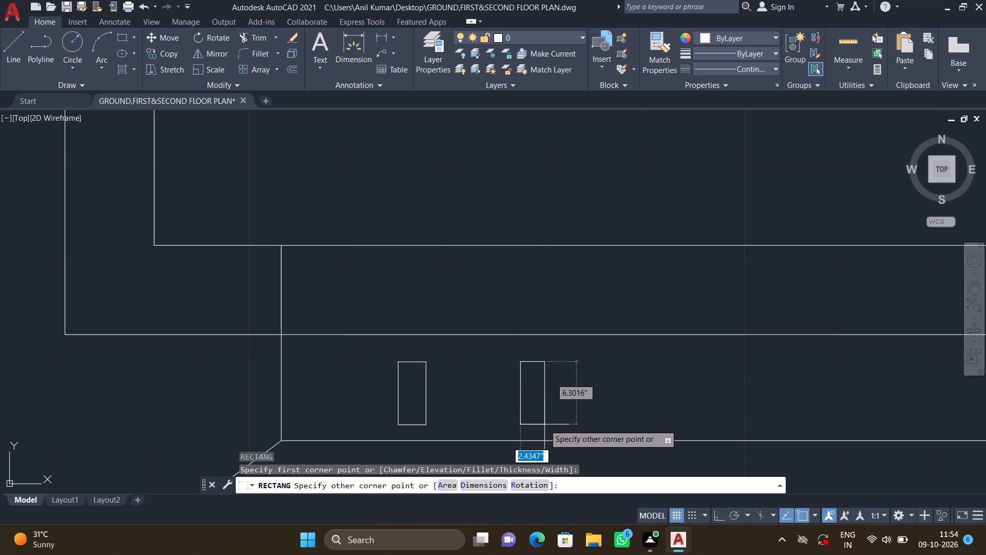
{"action": "left_click", "coordinate": [544, 424]}
{"action": "scroll", "coordinate": [627, 410], "scroll_direction": "down", "scroll_amount": 2}
{"action": "middle_click_drag", "start_coordinate": [634, 413], "coordinate": [494, 399]}
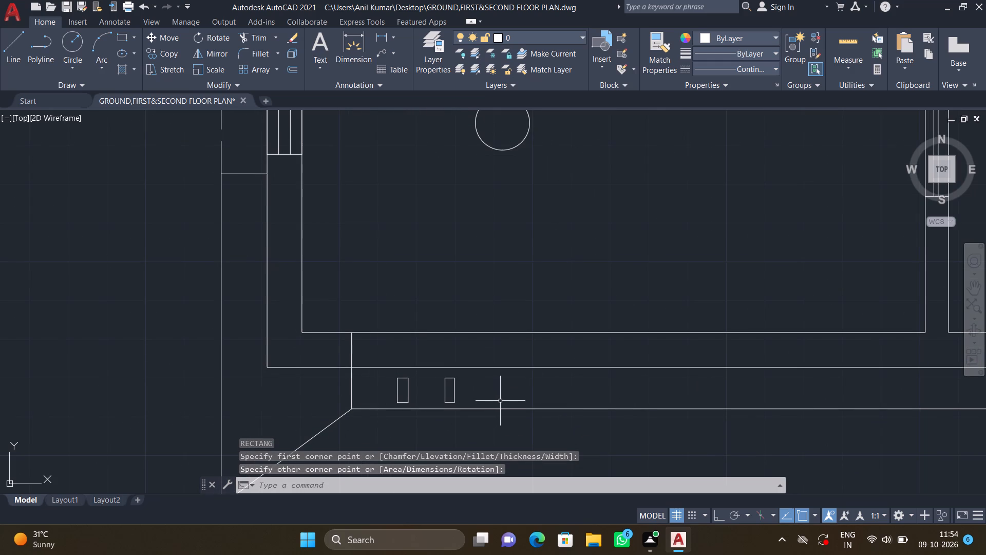
Draw a third upright rectangle about 2.6" by 6.2" in the strip, farther east and level with the other two.
{"action": "type", "text": "REC"}
{"action": "key", "text": "Return"}
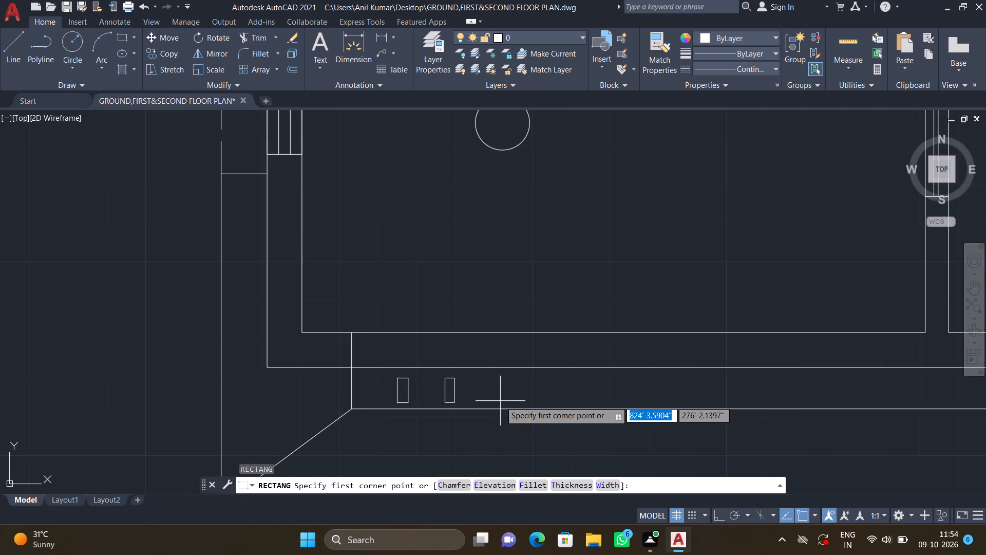
{"action": "scroll", "coordinate": [537, 381], "scroll_direction": "up", "scroll_amount": 2}
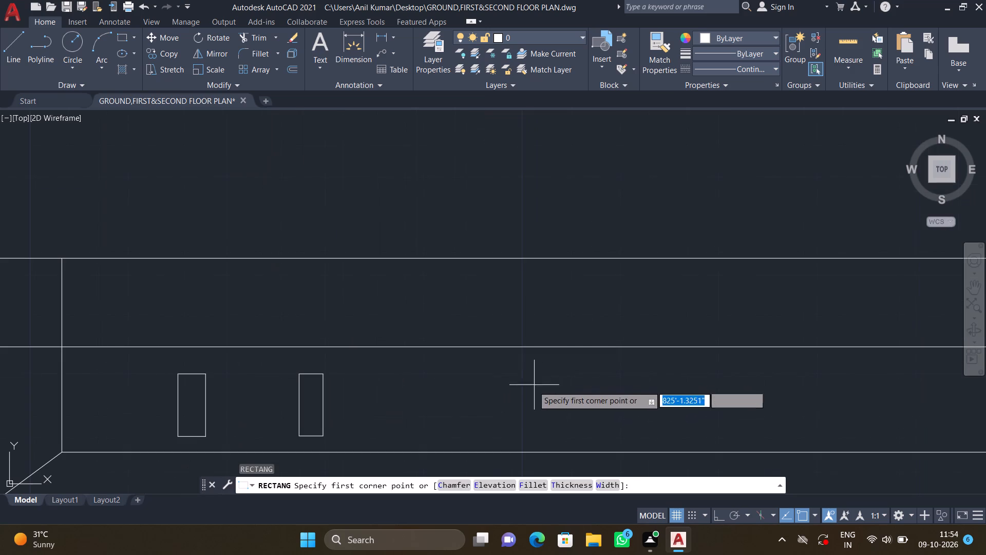
{"action": "left_click", "coordinate": [502, 375]}
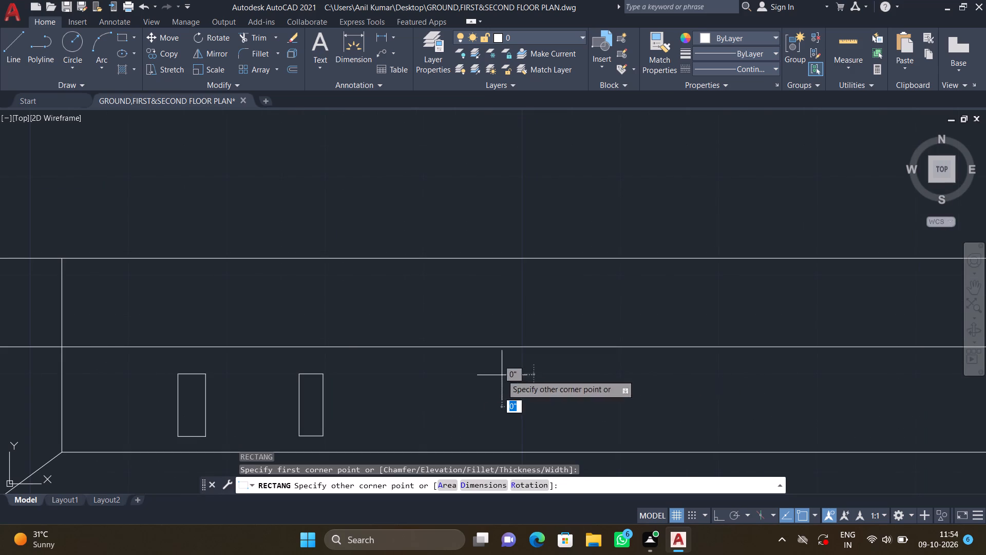
{"action": "left_click", "coordinate": [526, 436]}
{"action": "scroll", "coordinate": [612, 424], "scroll_direction": "down", "scroll_amount": 2}
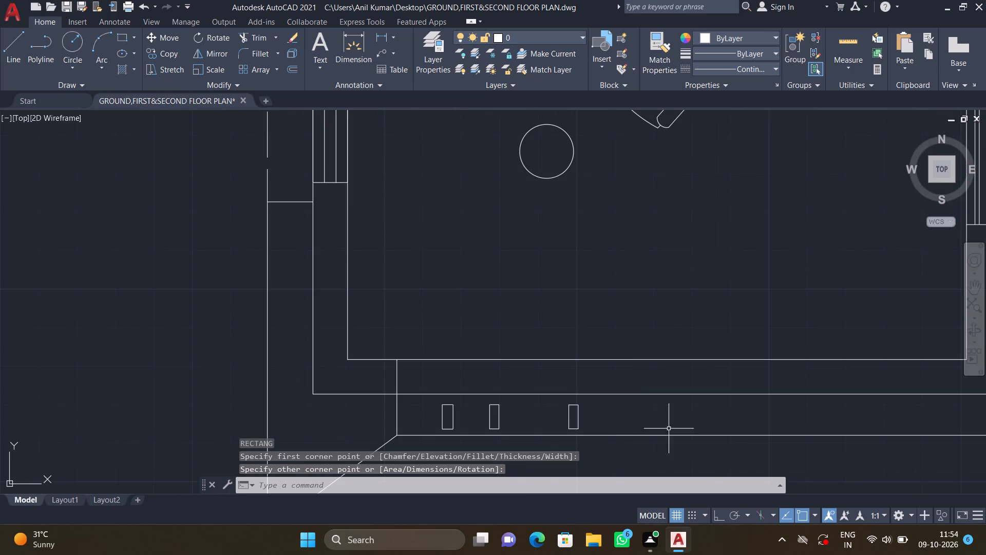
Draw a fourth upright rectangle about 2.5" by 6.9" in the strip south of the sit-out, well east of the third.
{"action": "scroll", "coordinate": [700, 455], "scroll_direction": "down", "scroll_amount": 1}
{"action": "middle_click_drag", "start_coordinate": [689, 451], "coordinate": [419, 404]}
{"action": "scroll", "coordinate": [424, 409], "scroll_direction": "down", "scroll_amount": 1}
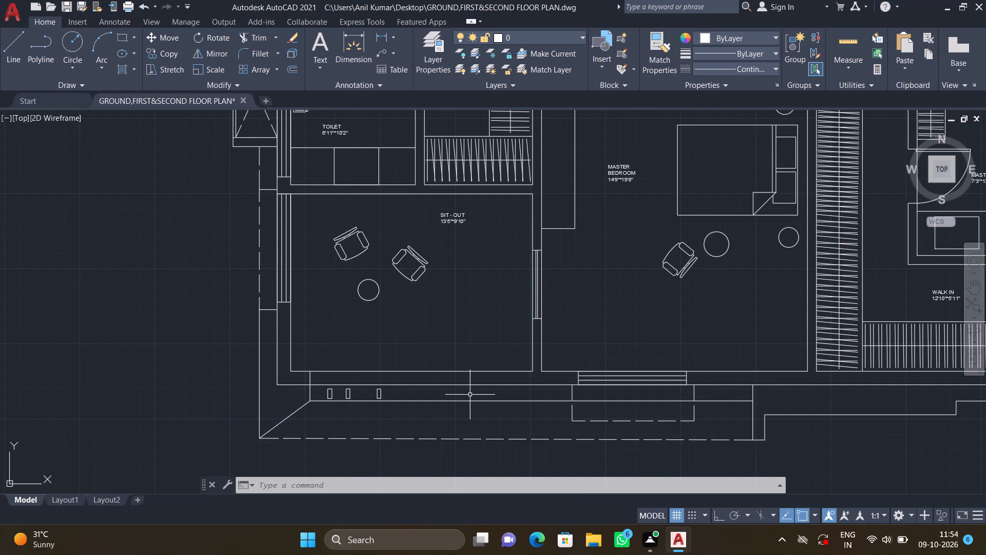
{"action": "middle_click_drag", "start_coordinate": [470, 394], "coordinate": [526, 387]}
{"action": "scroll", "coordinate": [528, 396], "scroll_direction": "up", "scroll_amount": 1}
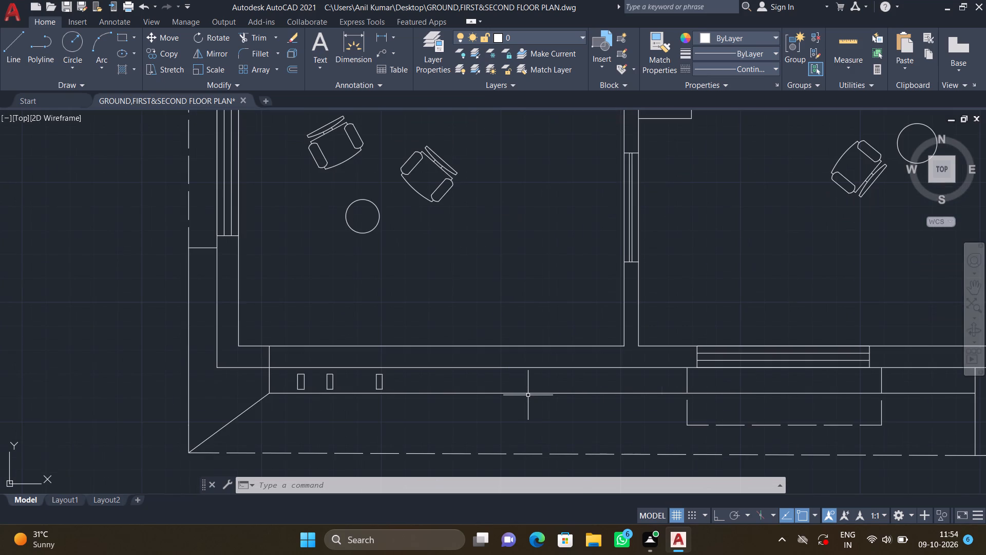
{"action": "type", "text": "REC"}
{"action": "key", "text": "Return"}
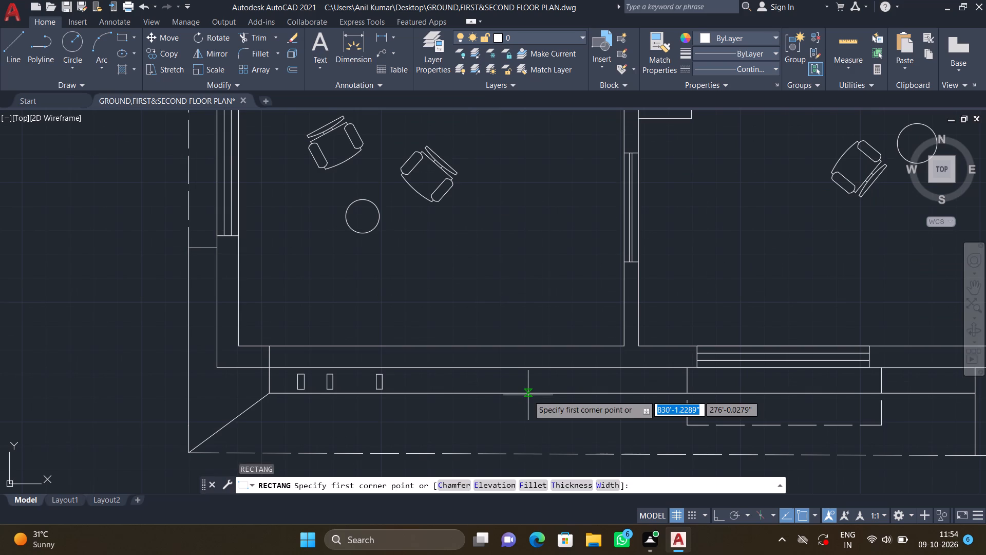
{"action": "scroll", "coordinate": [524, 377], "scroll_direction": "up", "scroll_amount": 1}
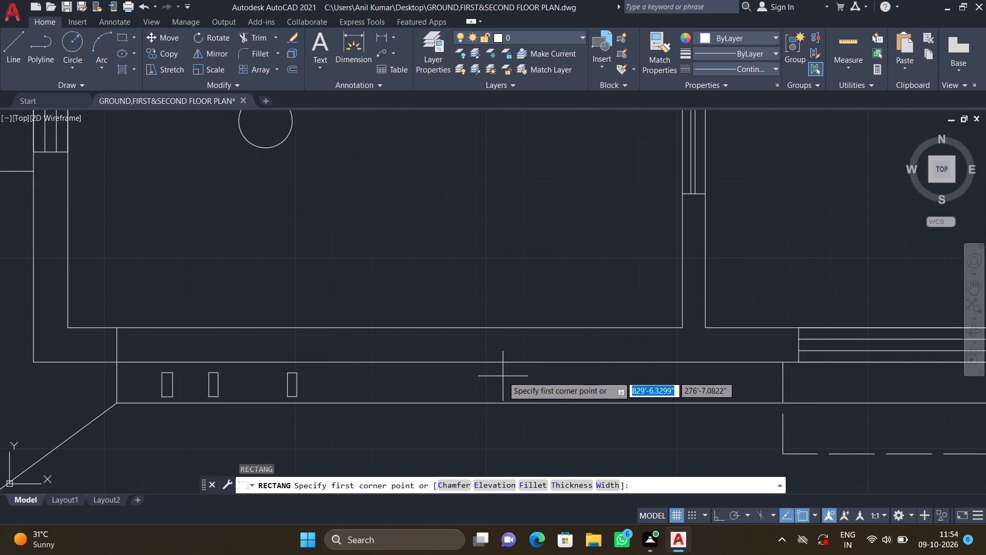
{"action": "left_click", "coordinate": [502, 371]}
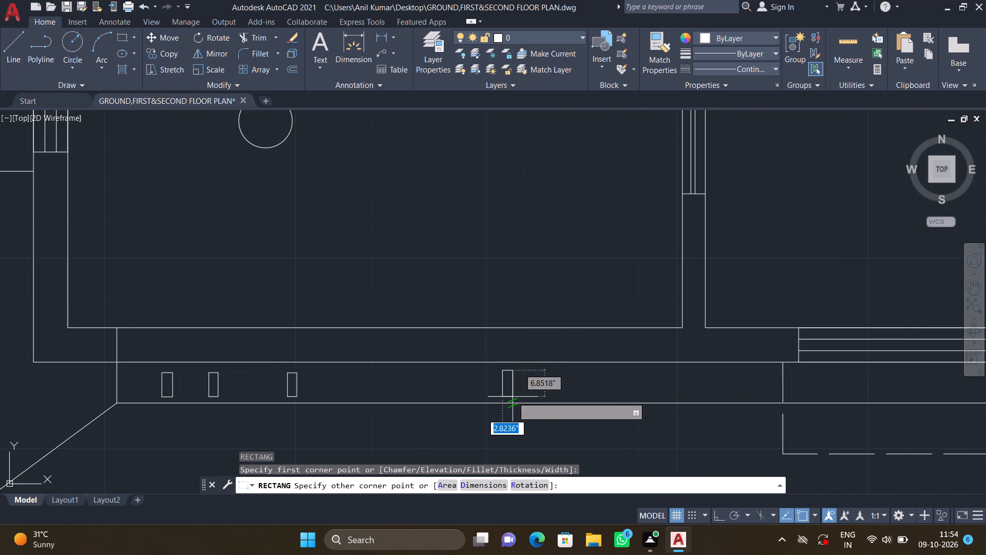
{"action": "left_click", "coordinate": [511, 397]}
Draw a fifth upright rectangle about 1.9" by 6.7" in the strip, a short distance east of the fourth.
{"action": "type", "text": "REC"}
{"action": "key", "text": "Return"}
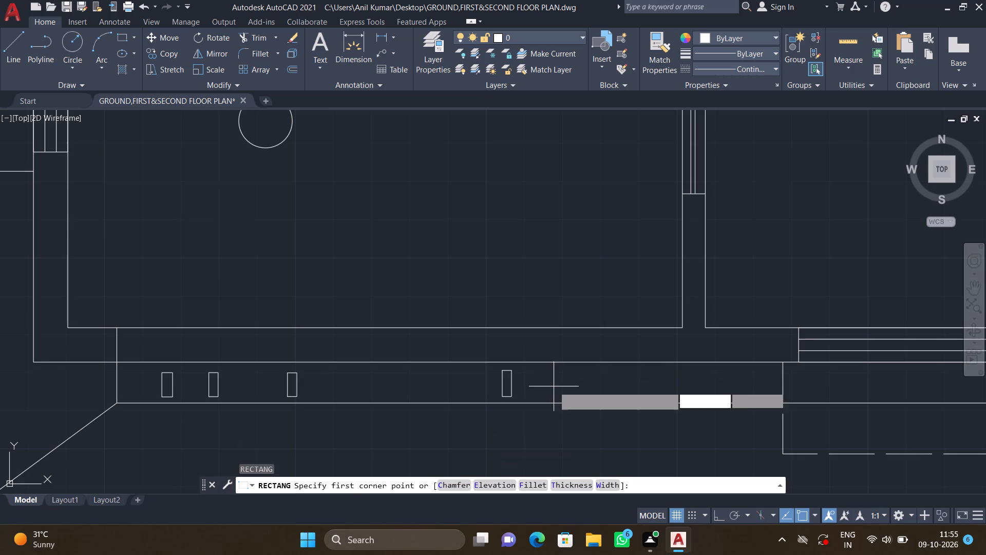
{"action": "scroll", "coordinate": [565, 382], "scroll_direction": "up", "scroll_amount": 1}
{"action": "left_click", "coordinate": [541, 365]}
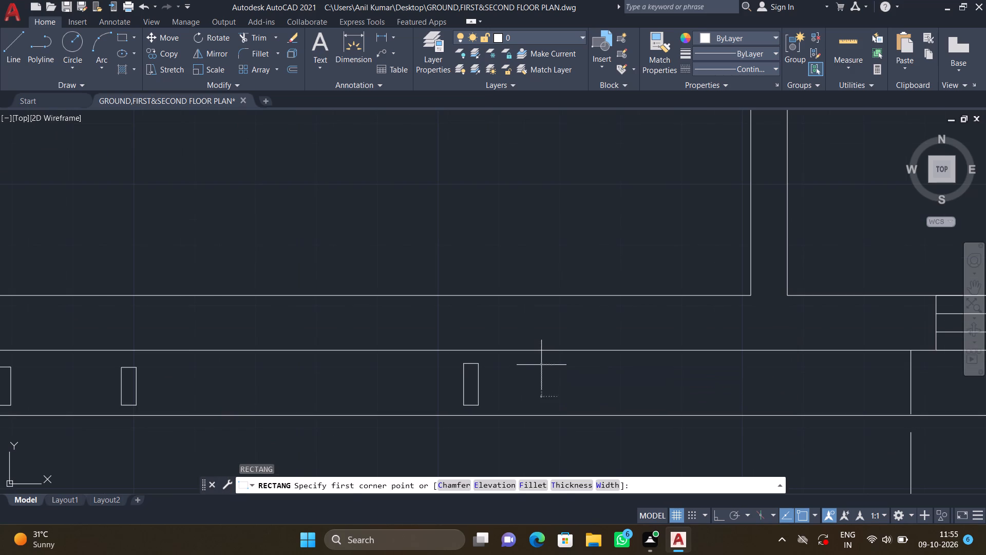
{"action": "left_click", "coordinate": [553, 406]}
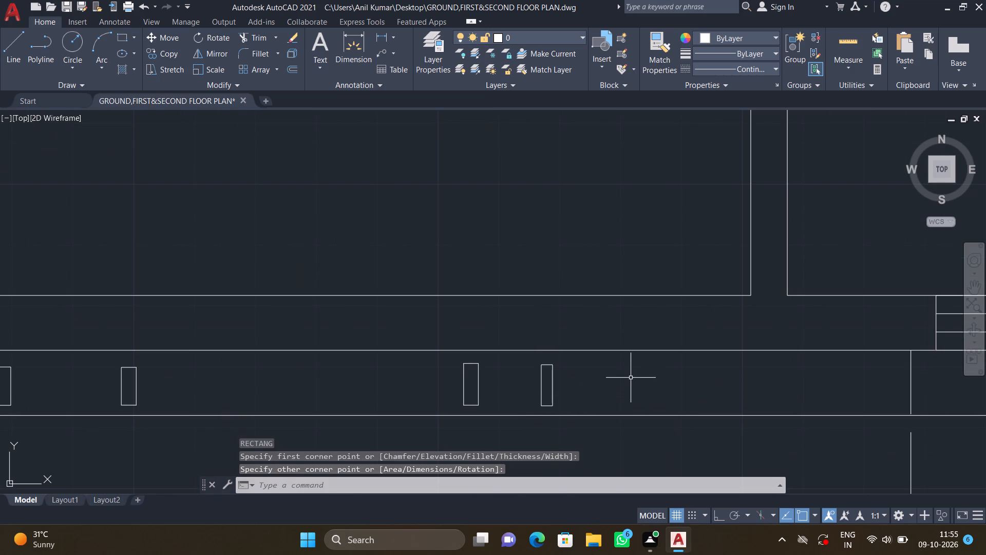
Draw a sixth upright rectangle about 1.8" by 6.3" in the strip, just west of the sit-out and master bedroom partition.
{"action": "type", "text": "REC"}
{"action": "key", "text": "Return"}
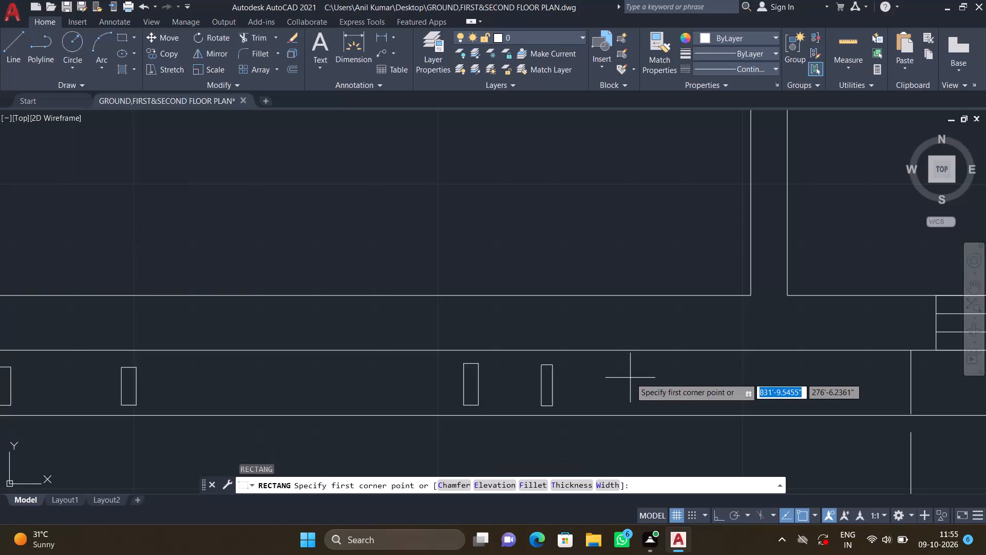
{"action": "middle_click_drag", "start_coordinate": [670, 377], "coordinate": [563, 350]}
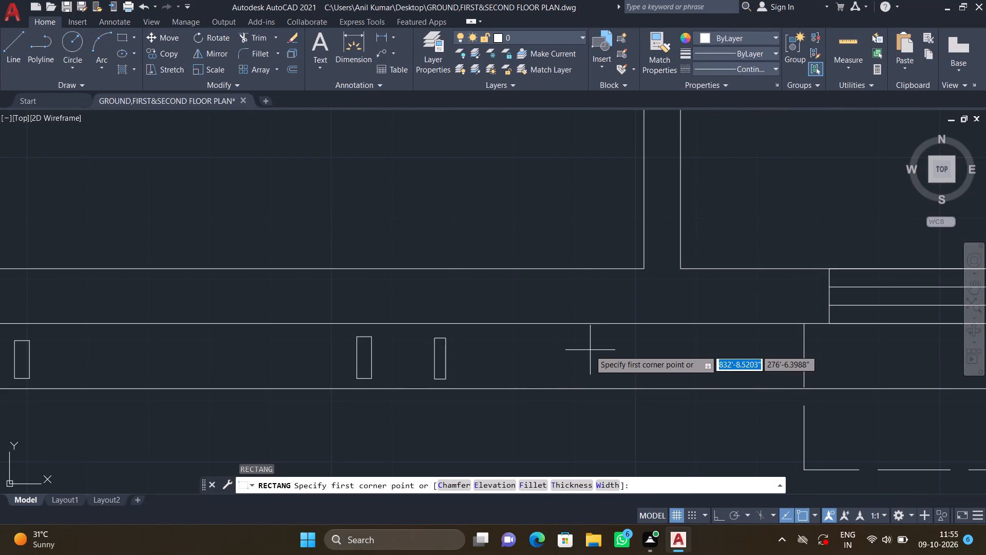
{"action": "scroll", "coordinate": [600, 341], "scroll_direction": "up", "scroll_amount": 1}
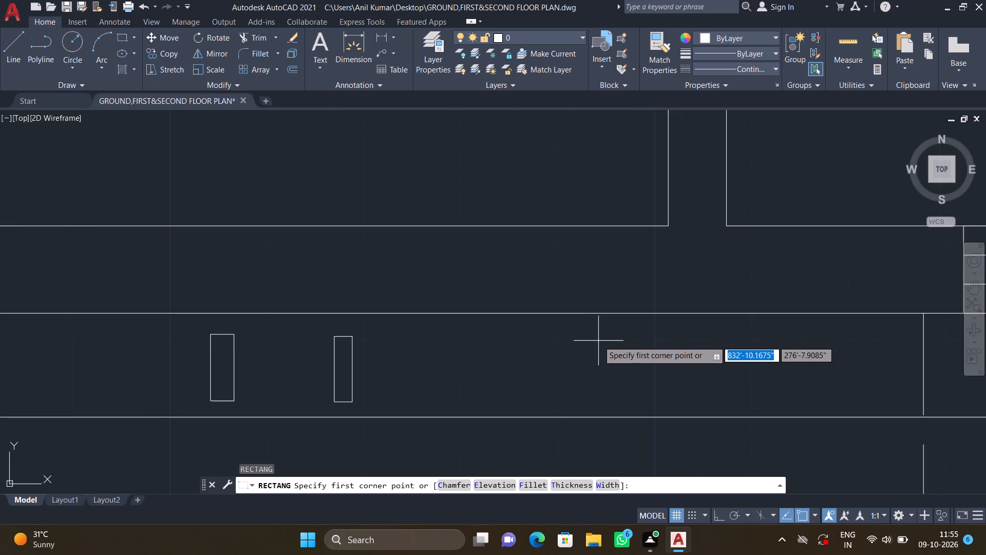
{"action": "double_click", "coordinate": [589, 338]}
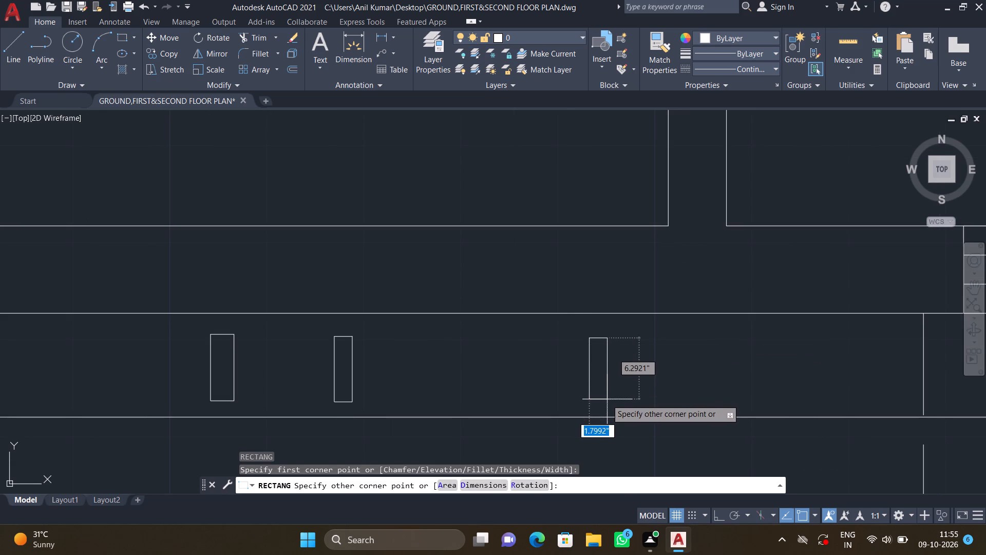
{"action": "left_click", "coordinate": [607, 399]}
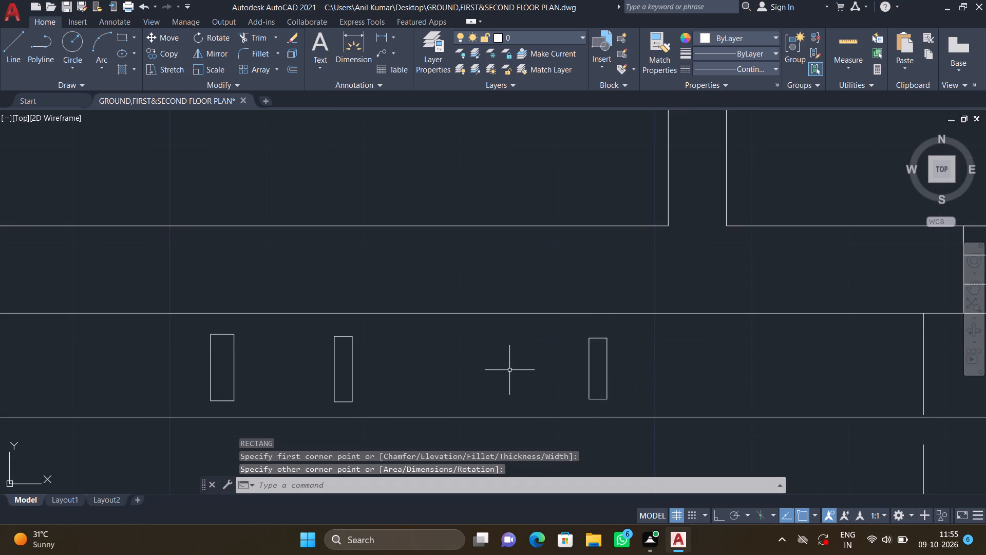
Draw an upright rectangle about 2.8" by 6.4" in the strip just east of the dashed projection below the master bedroom window.
{"action": "scroll", "coordinate": [539, 379], "scroll_direction": "down", "scroll_amount": 3}
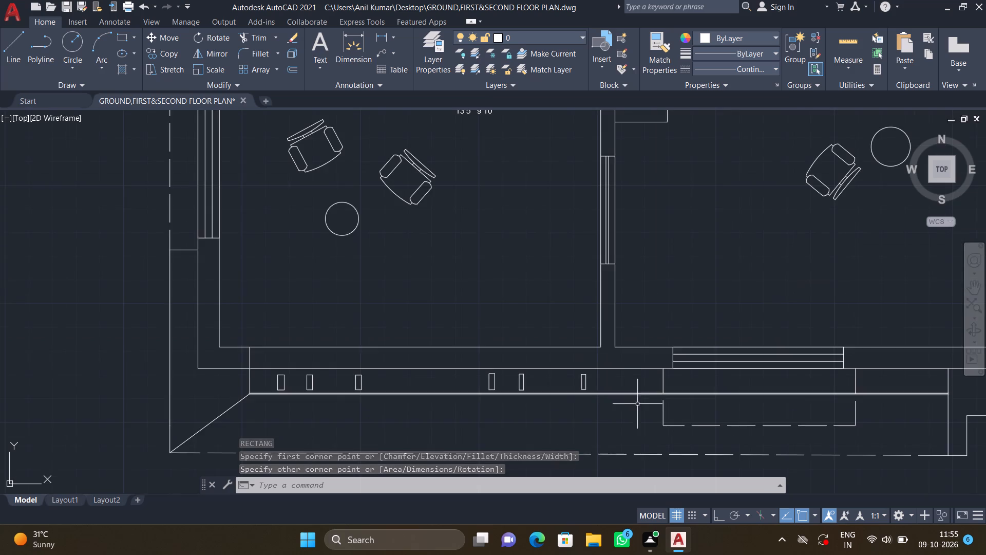
{"action": "middle_click_drag", "start_coordinate": [620, 400], "coordinate": [519, 397]}
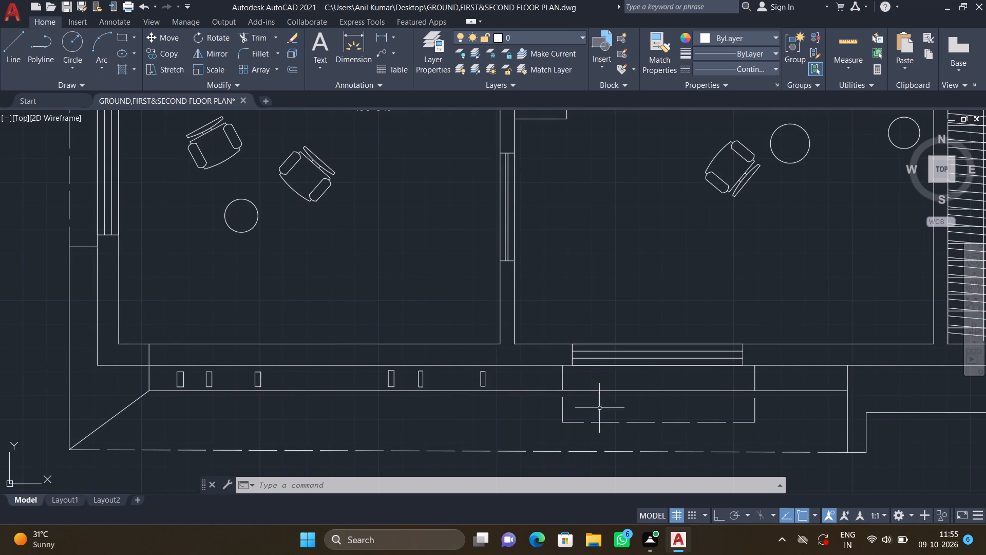
{"action": "middle_click_drag", "start_coordinate": [613, 414], "coordinate": [481, 405]}
{"action": "scroll", "coordinate": [488, 405], "scroll_direction": "down", "scroll_amount": 1}
{"action": "middle_click_drag", "start_coordinate": [568, 406], "coordinate": [483, 387]}
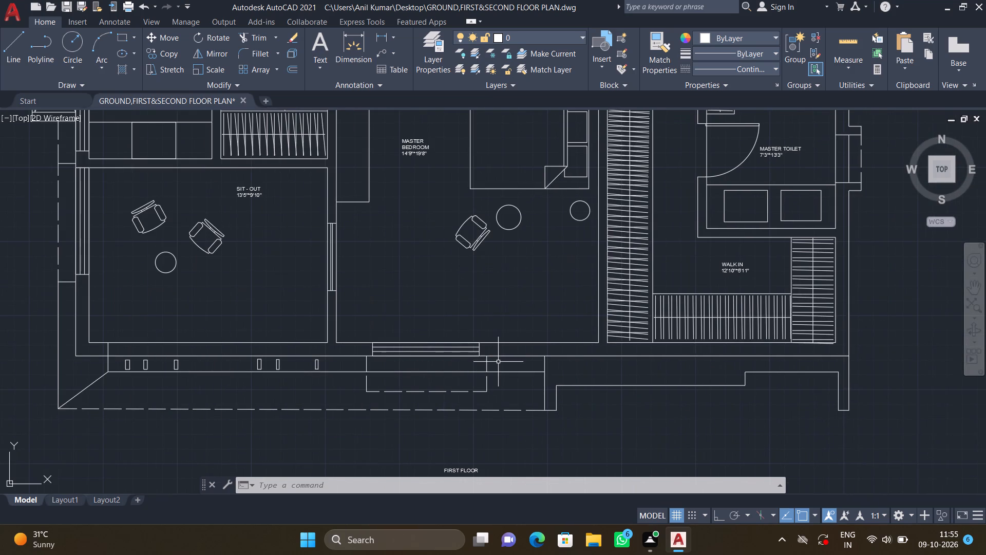
{"action": "scroll", "coordinate": [501, 365], "scroll_direction": "up", "scroll_amount": 1}
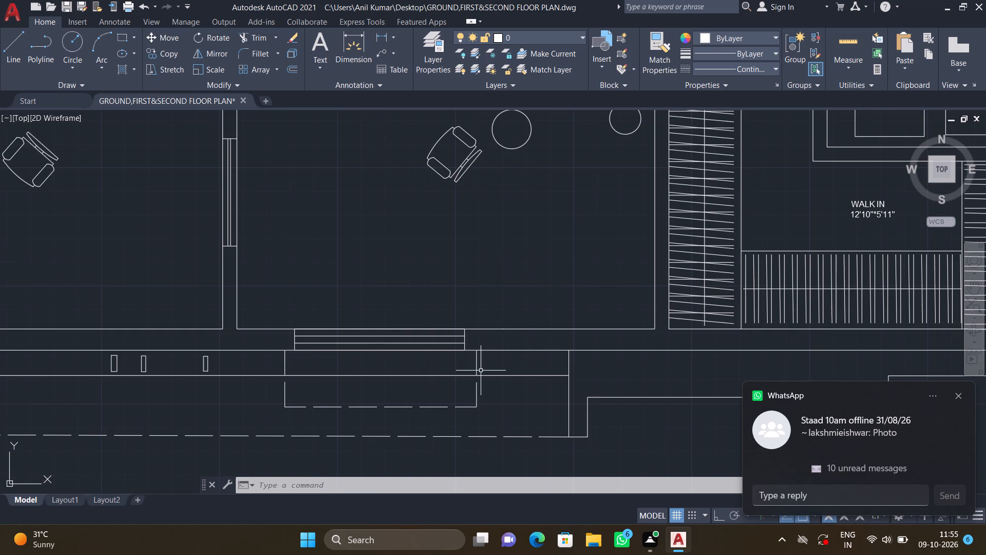
{"action": "scroll", "coordinate": [506, 368], "scroll_direction": "up", "scroll_amount": 1}
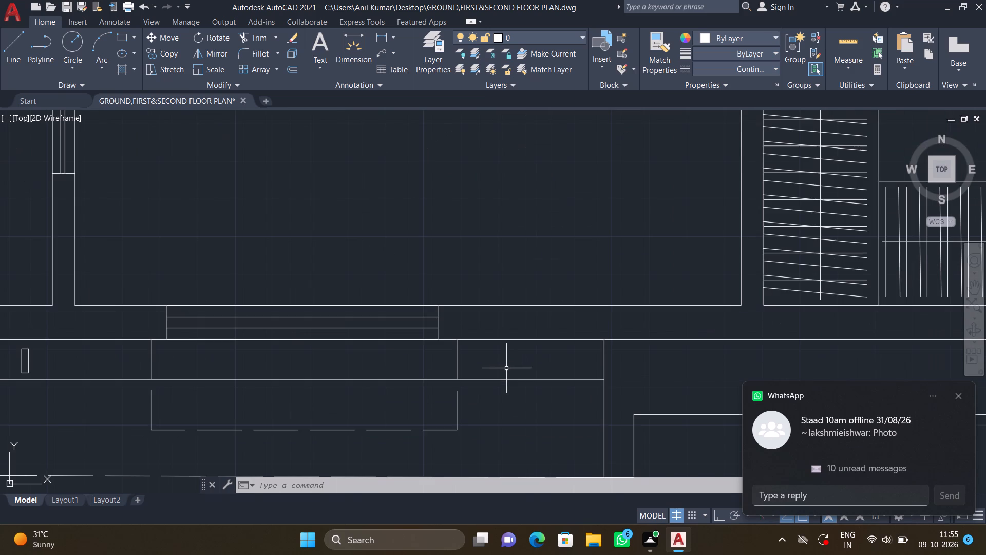
{"action": "type", "text": "REC"}
{"action": "key", "text": "Return"}
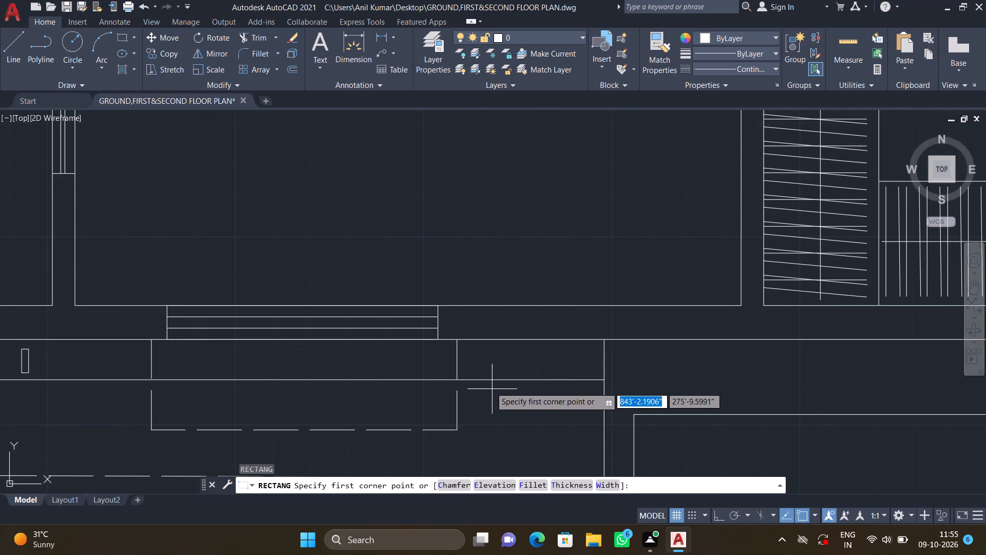
{"action": "scroll", "coordinate": [465, 350], "scroll_direction": "up", "scroll_amount": 1}
{"action": "scroll", "coordinate": [470, 361], "scroll_direction": "down", "scroll_amount": 4}
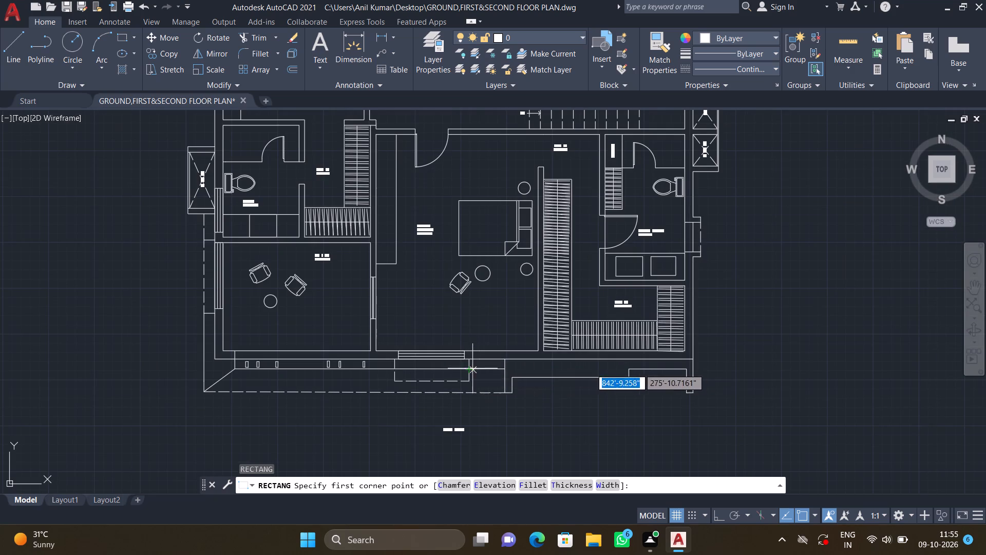
{"action": "scroll", "coordinate": [470, 365], "scroll_direction": "up", "scroll_amount": 4}
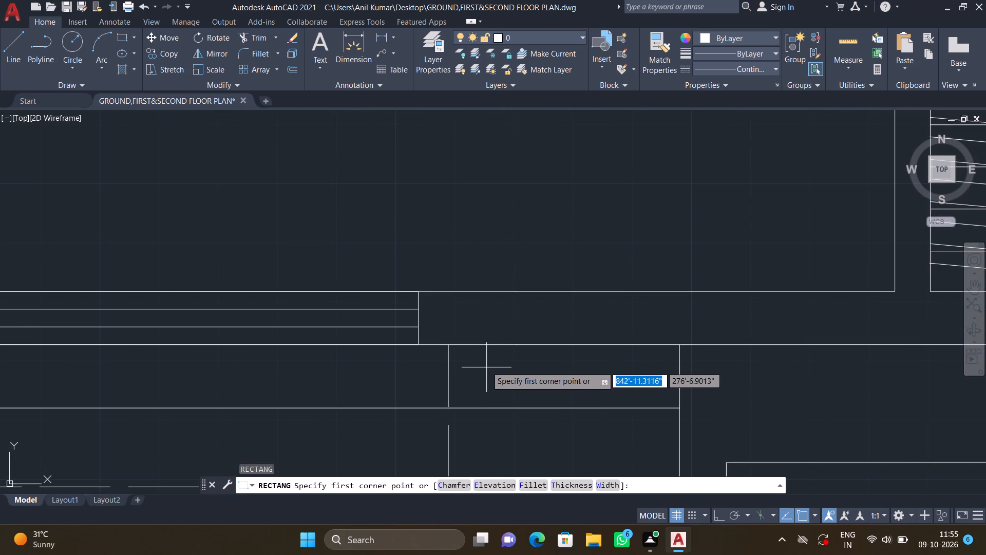
{"action": "scroll", "coordinate": [486, 365], "scroll_direction": "up", "scroll_amount": 1}
{"action": "left_click", "coordinate": [457, 354]}
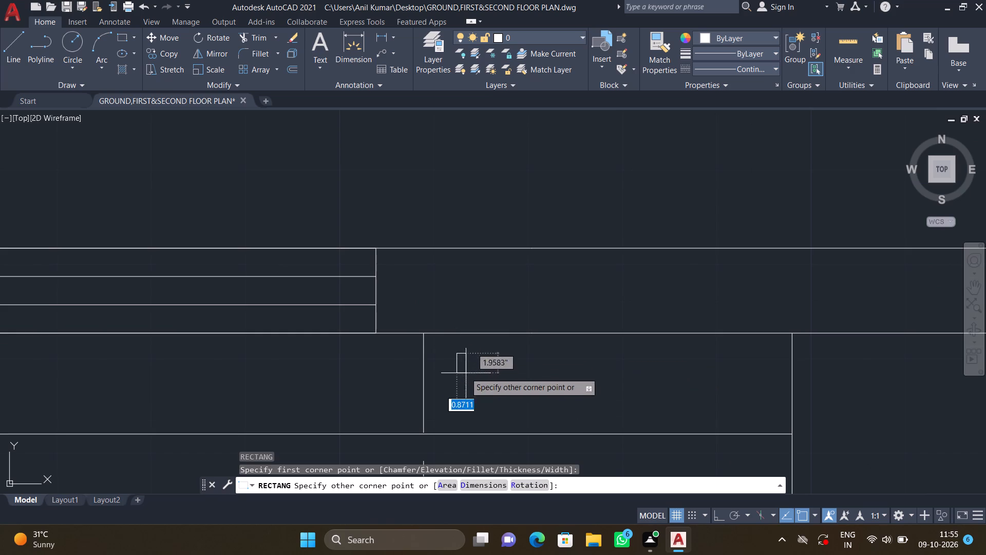
{"action": "left_click", "coordinate": [483, 414]}
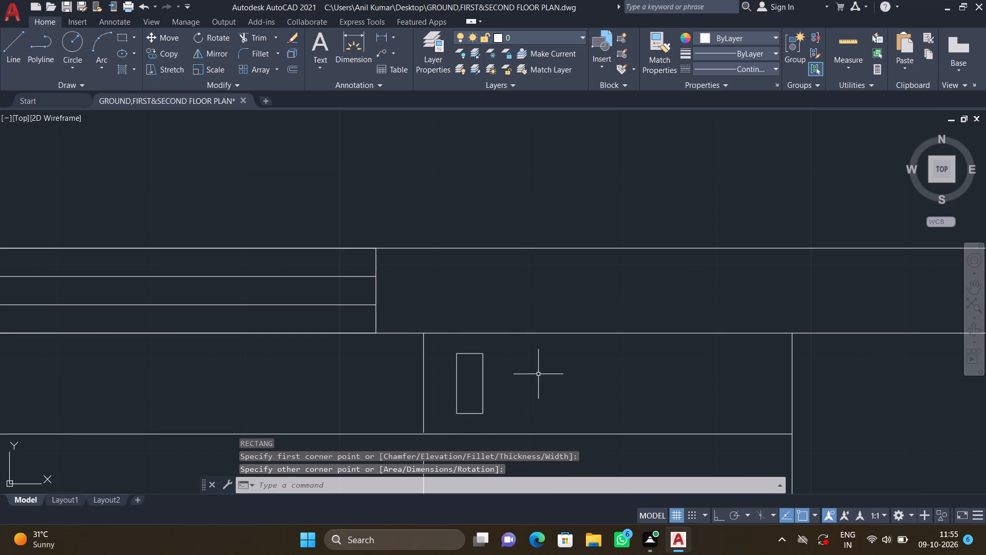
Draw an upright rectangle about 2.3" by 6.6" in the strip's east bay, east of the previous one and level with it.
{"action": "type", "text": "REC"}
{"action": "key", "text": "Return"}
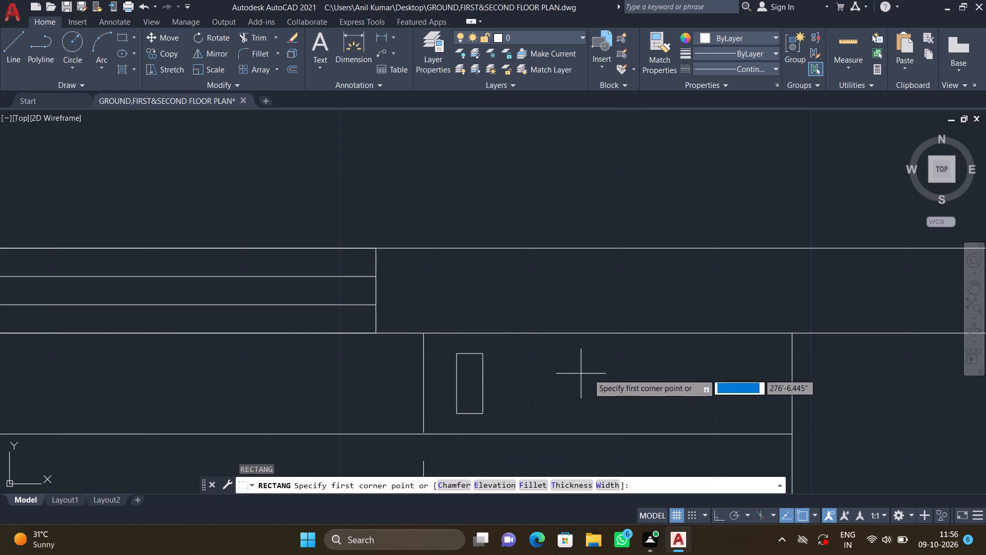
{"action": "scroll", "coordinate": [603, 354], "scroll_direction": "up", "scroll_amount": 1}
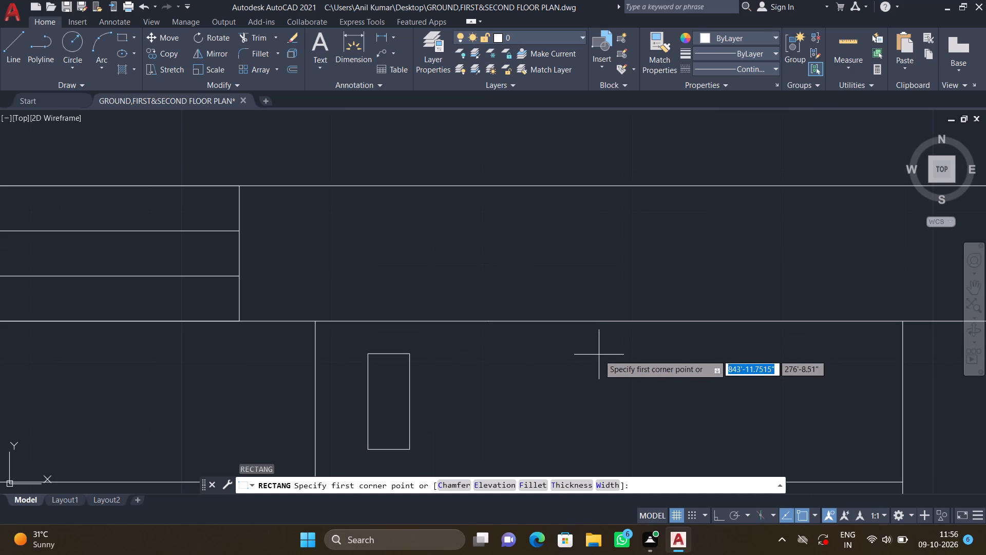
{"action": "left_click", "coordinate": [599, 355]}
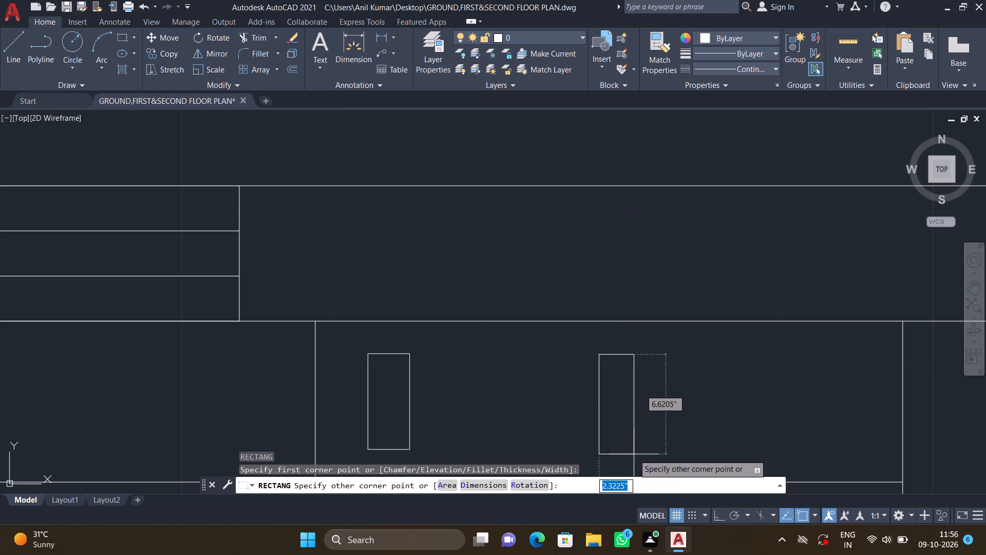
{"action": "left_click", "coordinate": [634, 454]}
Draw the last upright rectangle about 2" by 6.3" near the strip's east end, level with the other two in that bay.
{"action": "scroll", "coordinate": [689, 423], "scroll_direction": "down", "scroll_amount": 1}
{"action": "scroll", "coordinate": [561, 385], "scroll_direction": "down", "scroll_amount": 1}
{"action": "middle_click_drag", "start_coordinate": [632, 412], "coordinate": [554, 379]}
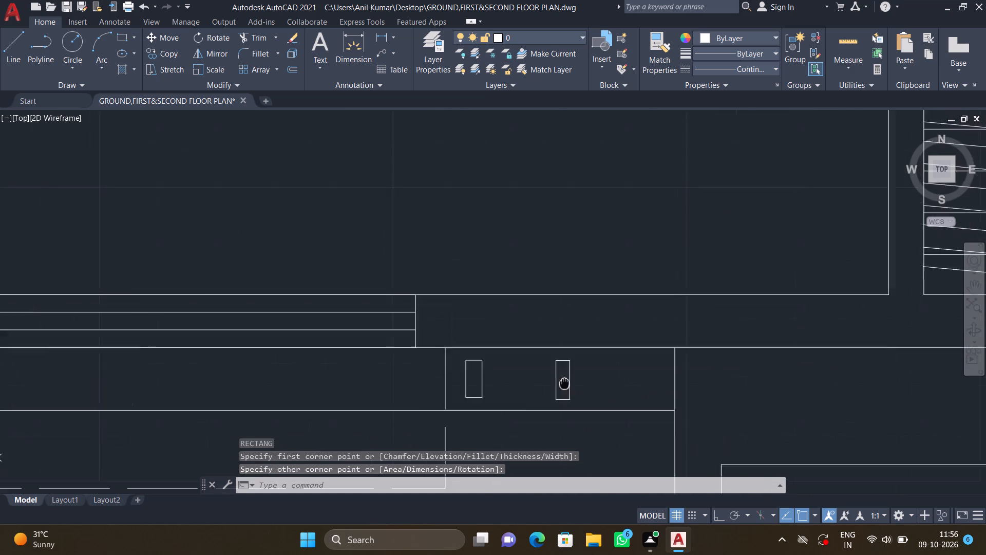
{"action": "middle_click_drag", "start_coordinate": [554, 379], "coordinate": [423, 334]}
{"action": "scroll", "coordinate": [453, 321], "scroll_direction": "up", "scroll_amount": 2}
{"action": "type", "text": "REC"}
{"action": "key", "text": "Return"}
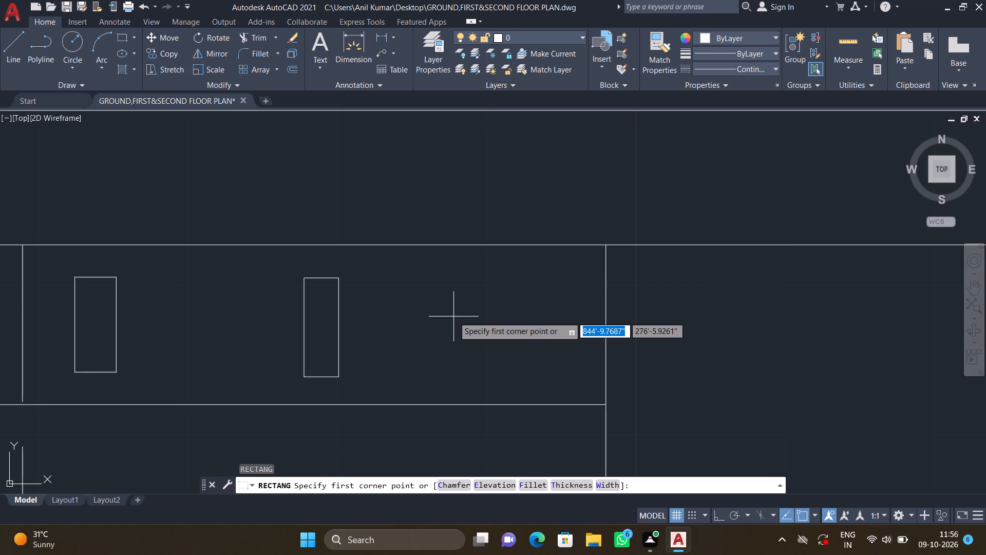
{"action": "scroll", "coordinate": [505, 281], "scroll_direction": "up", "scroll_amount": 1}
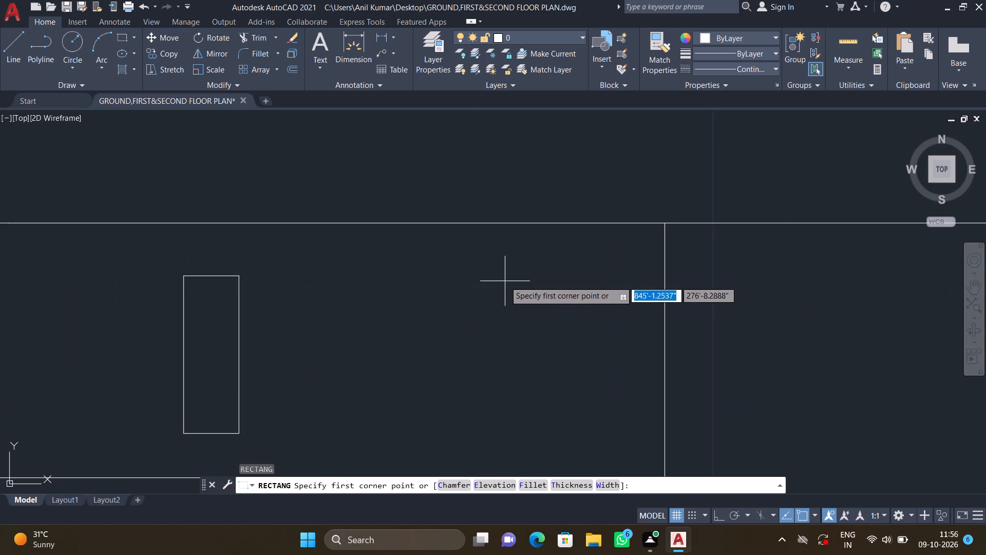
{"action": "double_click", "coordinate": [520, 279]}
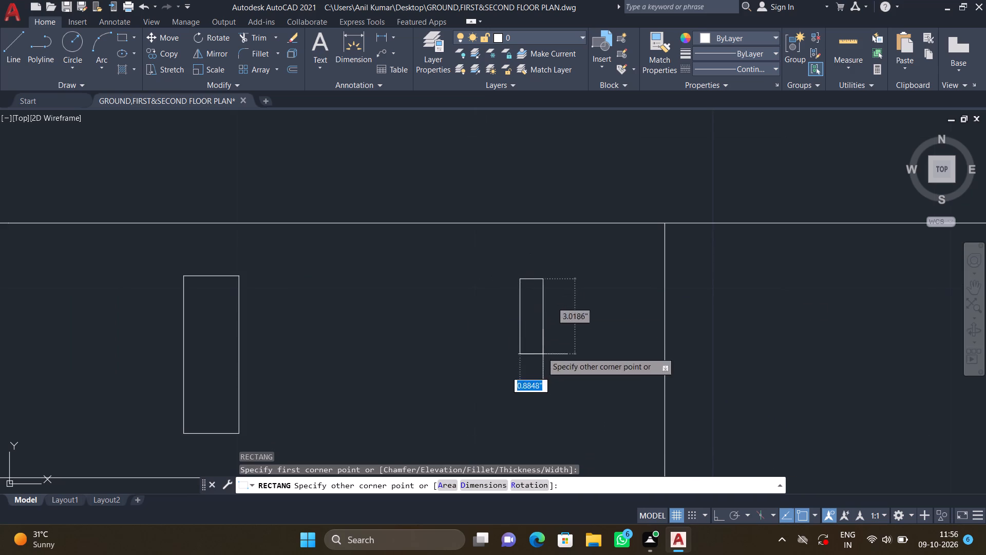
{"action": "double_click", "coordinate": [570, 435]}
Save the floor plan drawing.
{"action": "scroll", "coordinate": [308, 378], "scroll_direction": "down", "scroll_amount": 1}
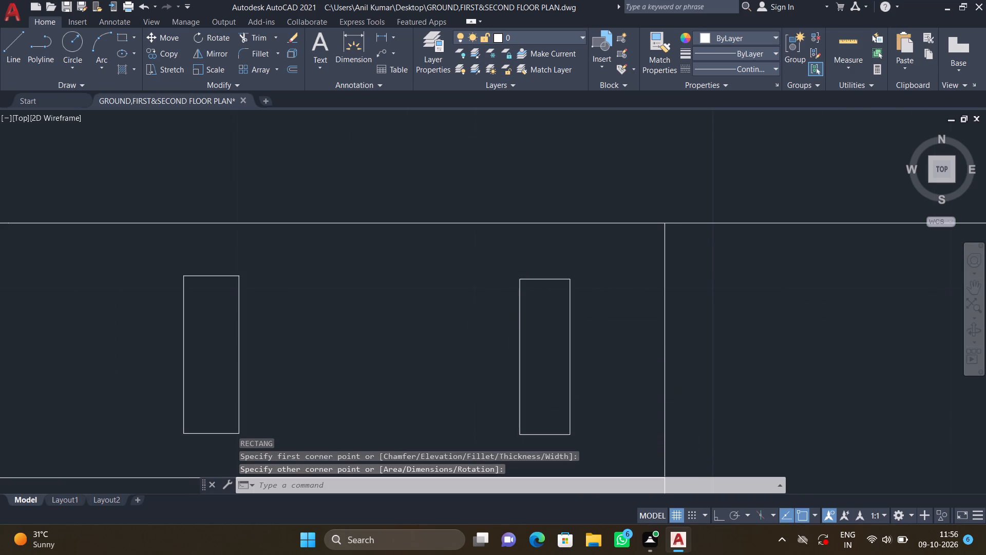
{"action": "scroll", "coordinate": [308, 378], "scroll_direction": "down", "scroll_amount": 4}
{"action": "scroll", "coordinate": [435, 412], "scroll_direction": "down", "scroll_amount": 4}
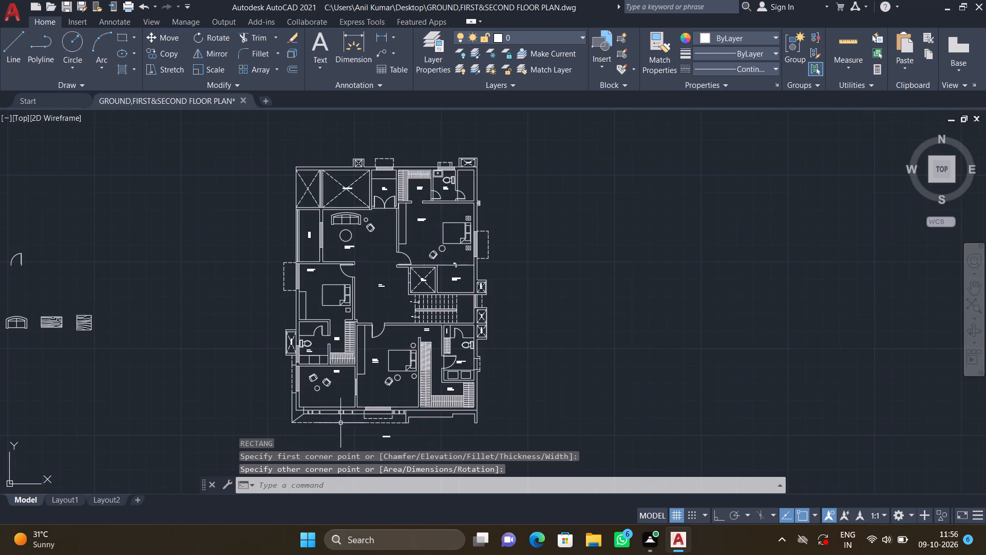
{"action": "middle_click_drag", "start_coordinate": [353, 421], "coordinate": [469, 408]}
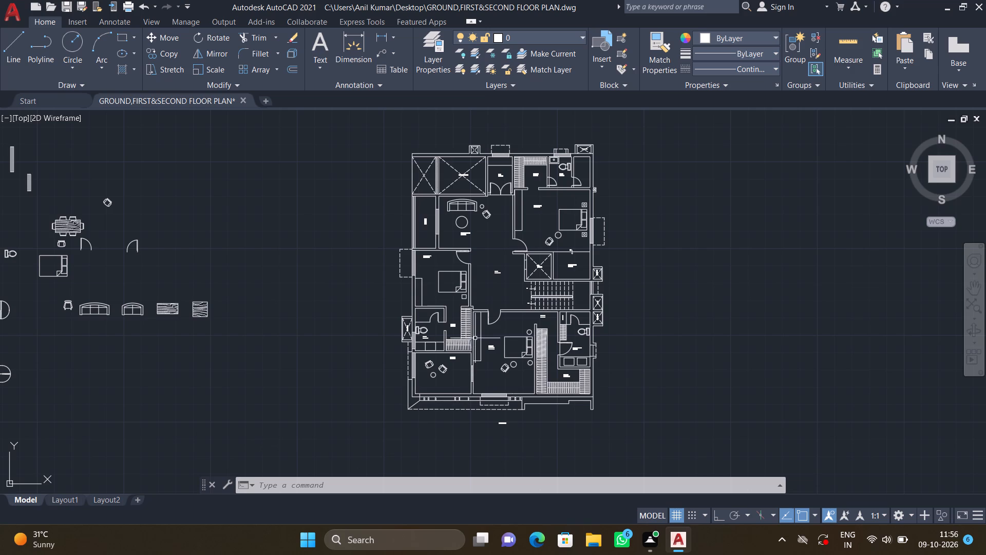
{"action": "scroll", "coordinate": [497, 313], "scroll_direction": "down", "scroll_amount": 1}
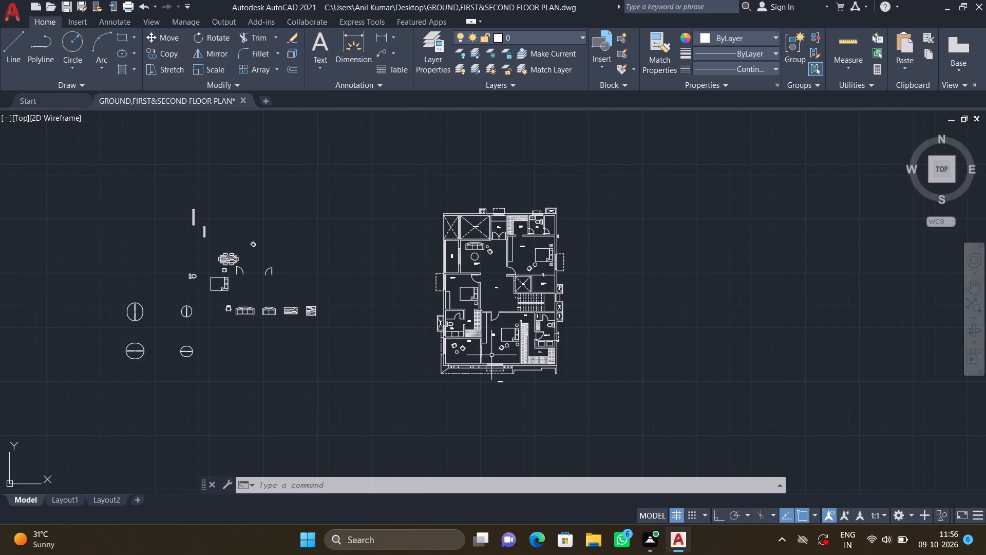
{"action": "scroll", "coordinate": [491, 355], "scroll_direction": "down", "scroll_amount": 1}
{"action": "middle_click_drag", "start_coordinate": [644, 353], "coordinate": [511, 323]}
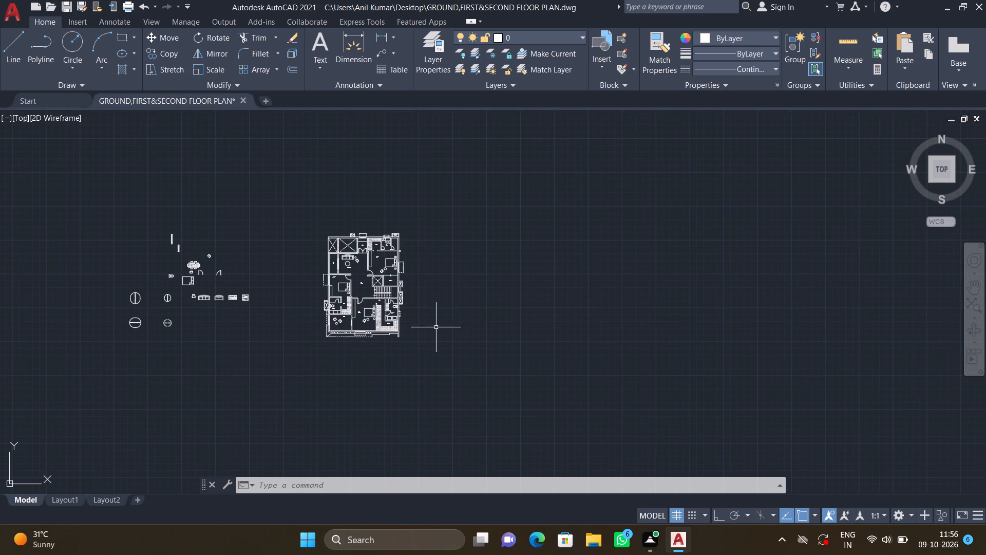
{"action": "key", "text": "ctrl+s"}
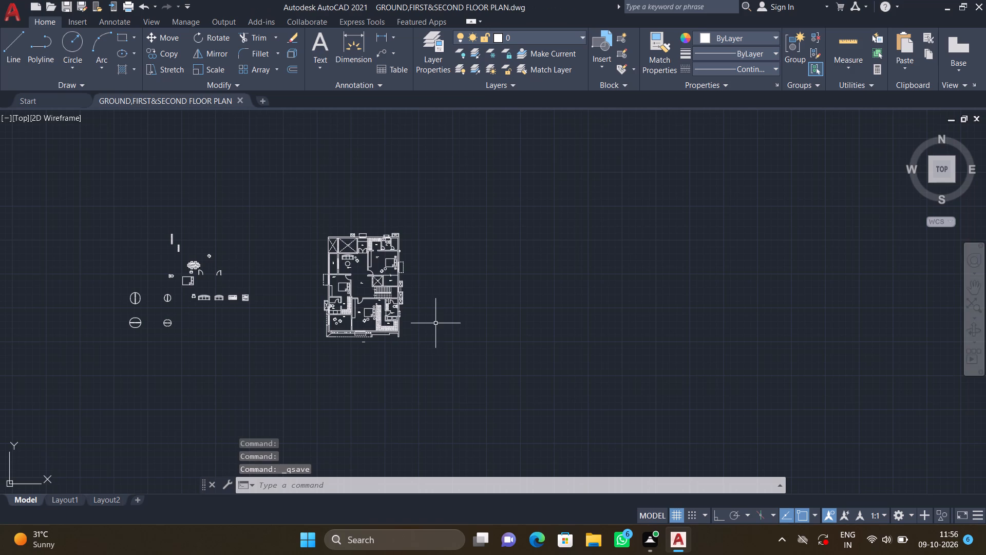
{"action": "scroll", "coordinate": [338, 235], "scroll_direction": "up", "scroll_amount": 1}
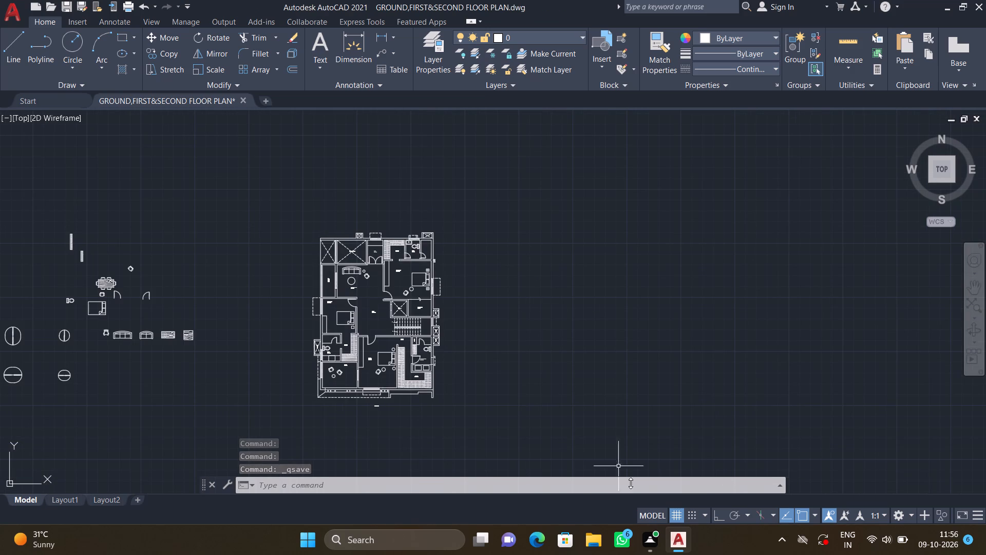
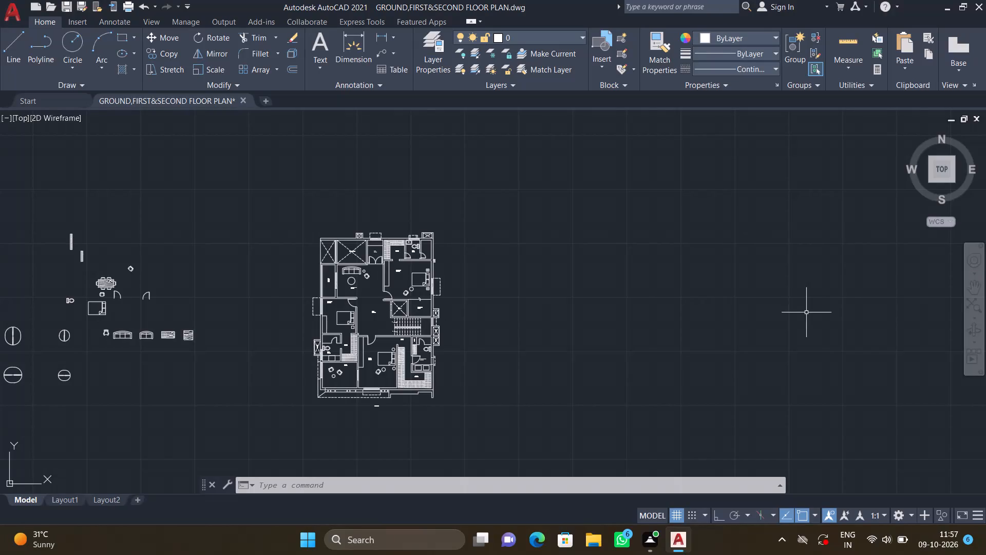
With Ortho on, draw a horizontal guide line extending right from the floor plan's upper-right outer wall corner, below PL SH 03.
{"action": "scroll", "coordinate": [520, 266], "scroll_direction": "up", "scroll_amount": 1}
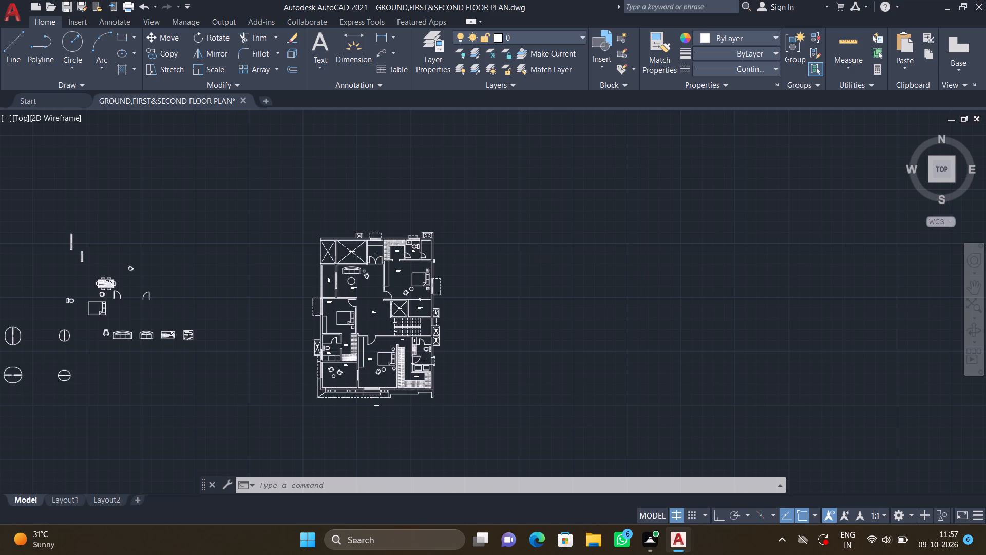
{"action": "key", "text": "l"}
{"action": "key", "text": "Return"}
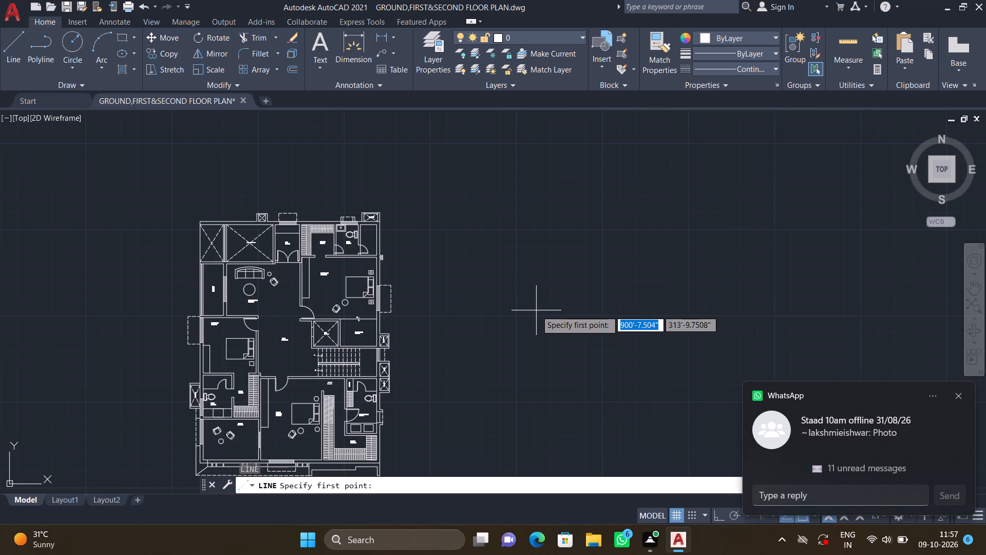
{"action": "scroll", "coordinate": [538, 312], "scroll_direction": "down", "scroll_amount": 1}
{"action": "middle_click_drag", "start_coordinate": [557, 287], "coordinate": [491, 232]}
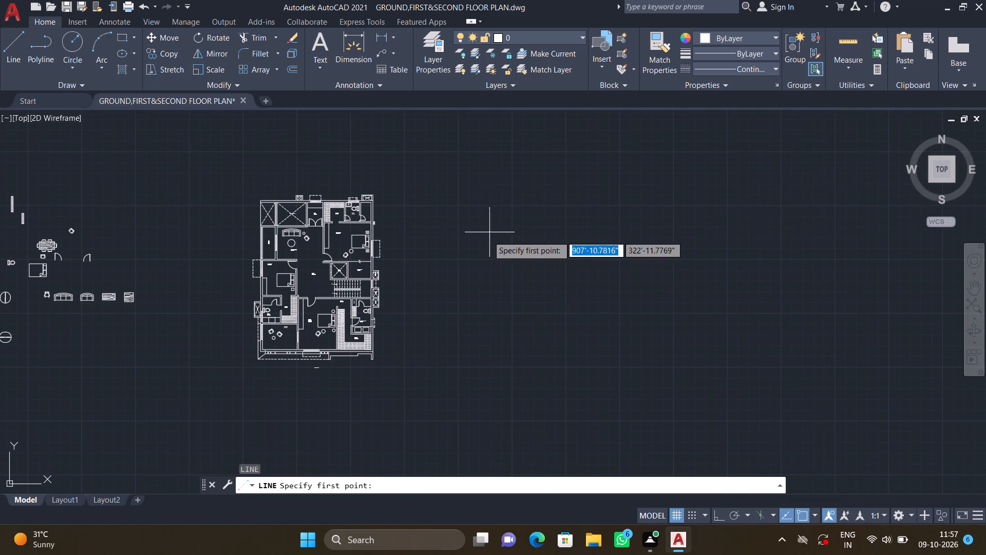
{"action": "scroll", "coordinate": [499, 216], "scroll_direction": "up", "scroll_amount": 1}
{"action": "scroll", "coordinate": [304, 191], "scroll_direction": "up", "scroll_amount": 1}
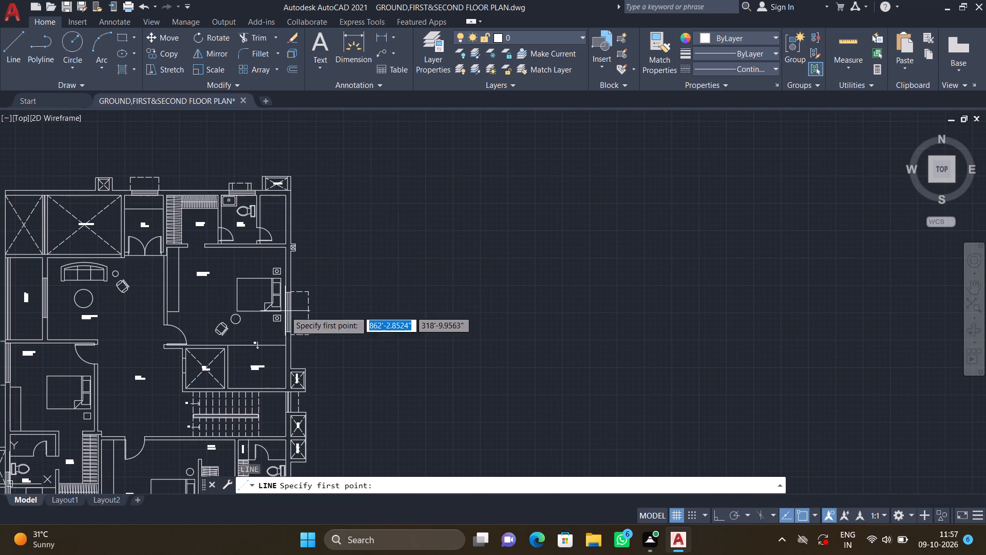
{"action": "scroll", "coordinate": [300, 188], "scroll_direction": "up", "scroll_amount": 1}
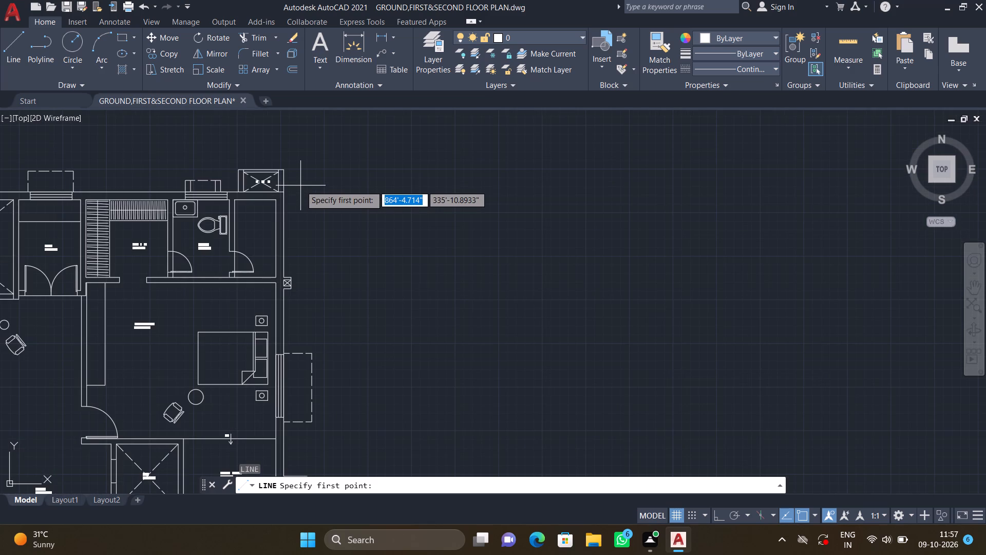
{"action": "scroll", "coordinate": [281, 194], "scroll_direction": "up", "scroll_amount": 2}
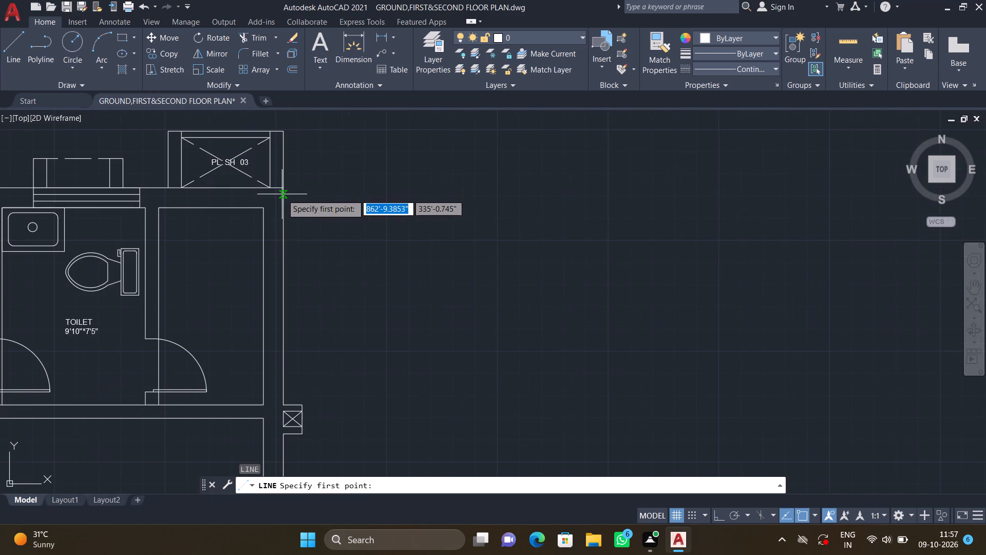
{"action": "double_click", "coordinate": [282, 189]}
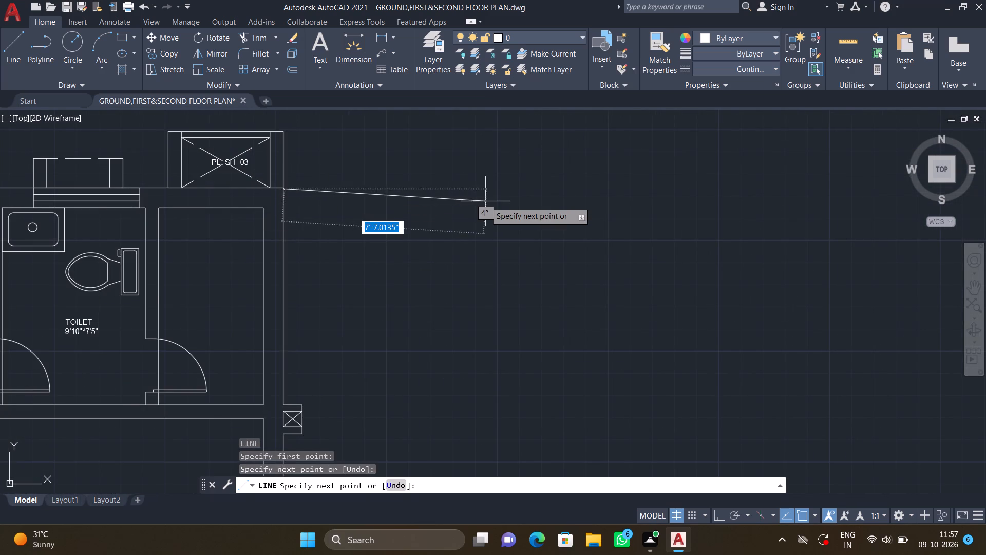
{"action": "scroll", "coordinate": [485, 201], "scroll_direction": "down", "scroll_amount": 1}
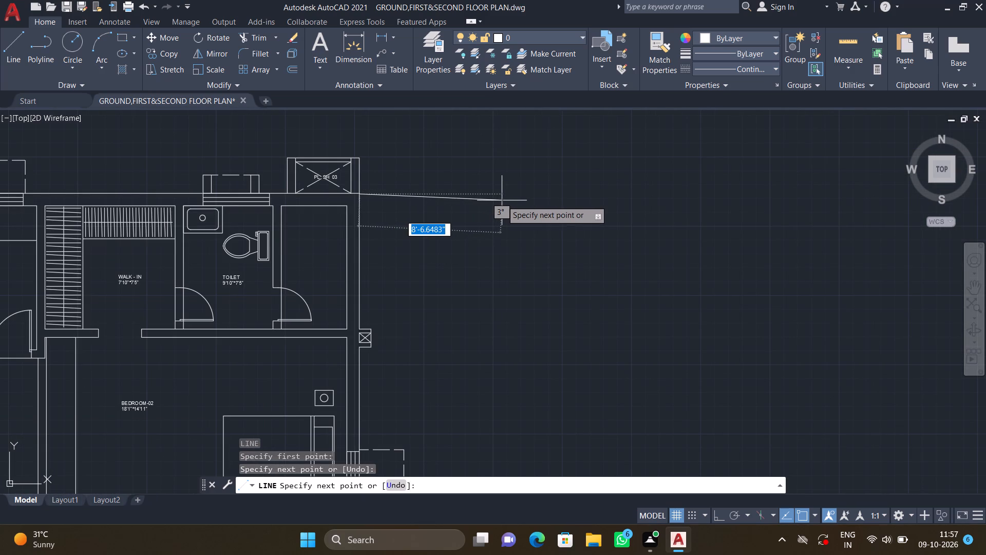
{"action": "key", "text": "F8"}
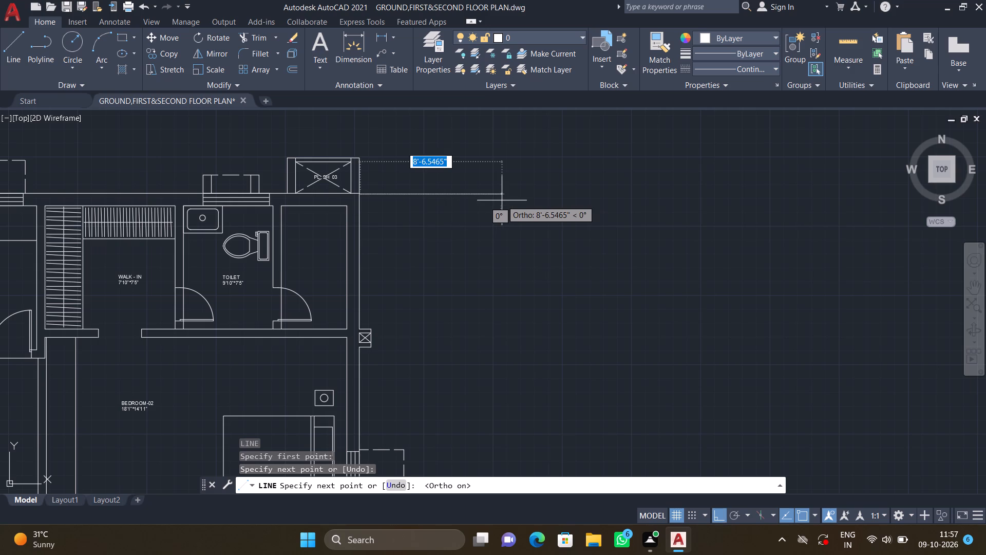
{"action": "scroll", "coordinate": [503, 201], "scroll_direction": "down", "scroll_amount": 2}
{"action": "middle_click_drag", "start_coordinate": [563, 213], "coordinate": [412, 173]}
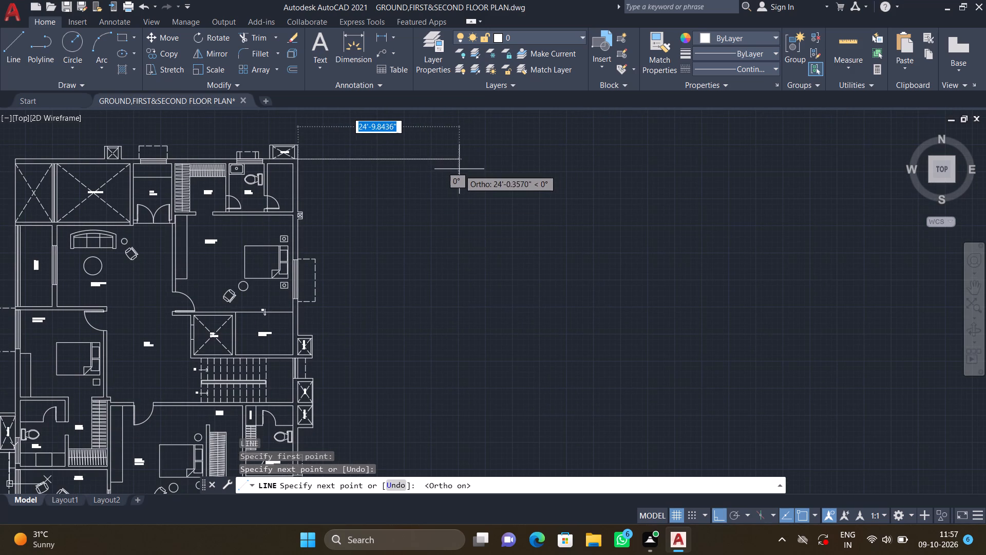
{"action": "scroll", "coordinate": [460, 169], "scroll_direction": "up", "scroll_amount": 1}
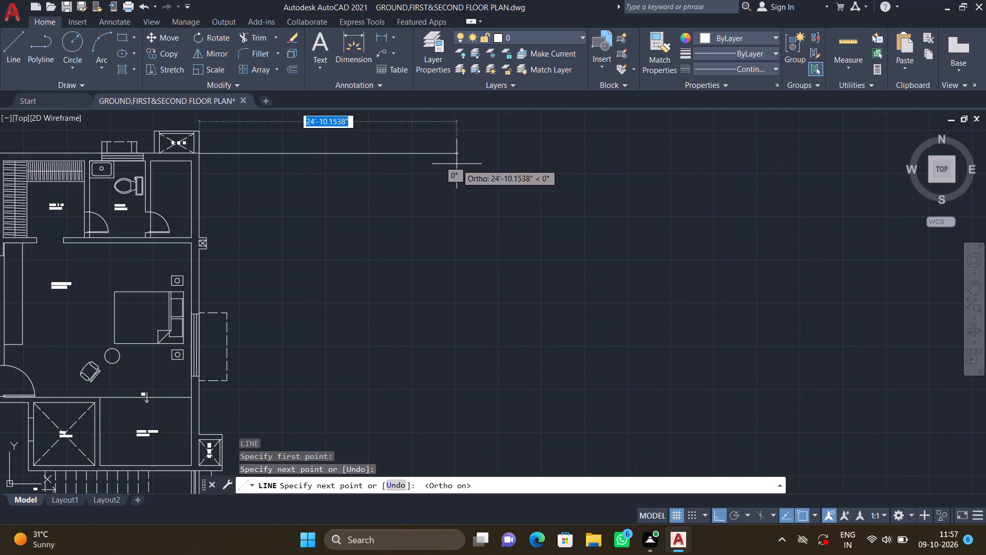
{"action": "double_click", "coordinate": [467, 161]}
Continue with a vertical line about 58'-4" down from the guide line's end, level with the lower-right wall corner beside the walk-in.
{"action": "scroll", "coordinate": [488, 256], "scroll_direction": "down", "scroll_amount": 1}
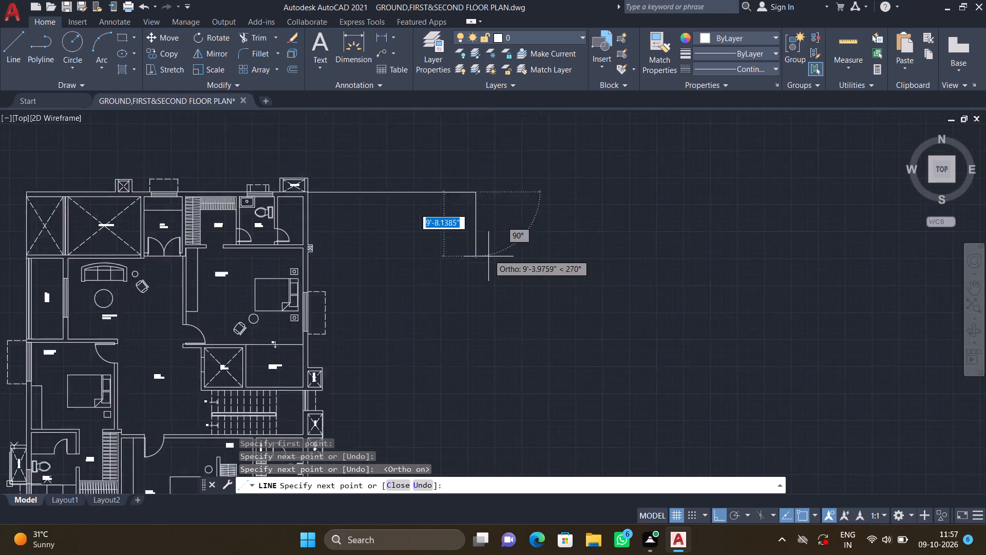
{"action": "scroll", "coordinate": [488, 259], "scroll_direction": "down", "scroll_amount": 2}
{"action": "scroll", "coordinate": [468, 332], "scroll_direction": "down", "scroll_amount": 1}
{"action": "middle_click_drag", "start_coordinate": [466, 322], "coordinate": [454, 288]}
{"action": "scroll", "coordinate": [469, 330], "scroll_direction": "up", "scroll_amount": 2}
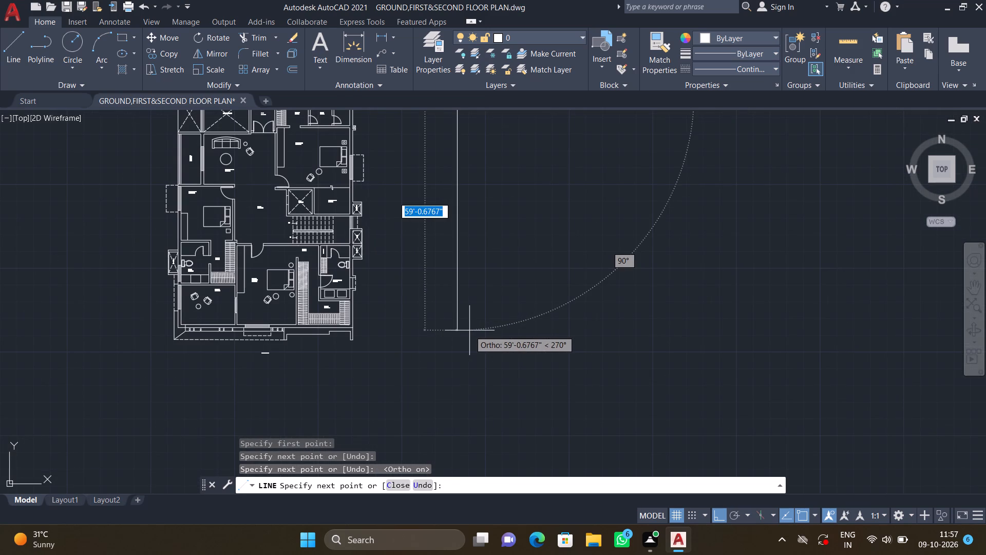
{"action": "scroll", "coordinate": [454, 334], "scroll_direction": "up", "scroll_amount": 1}
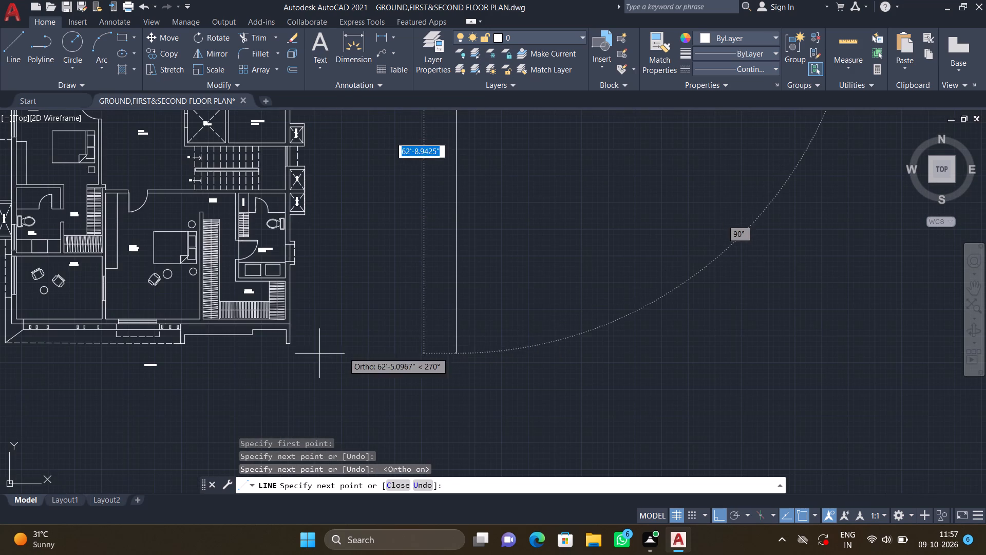
{"action": "scroll", "coordinate": [306, 329], "scroll_direction": "up", "scroll_amount": 2}
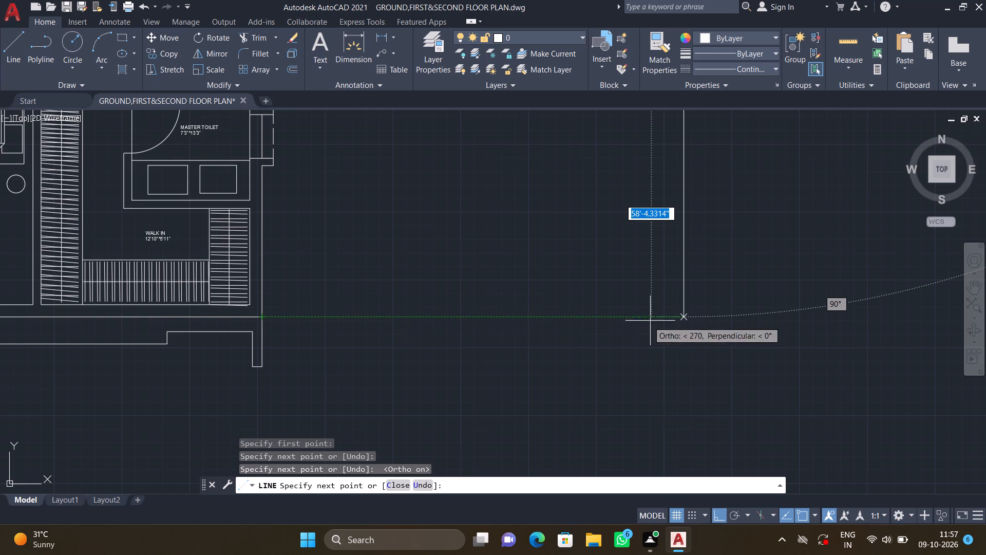
{"action": "double_click", "coordinate": [683, 316]}
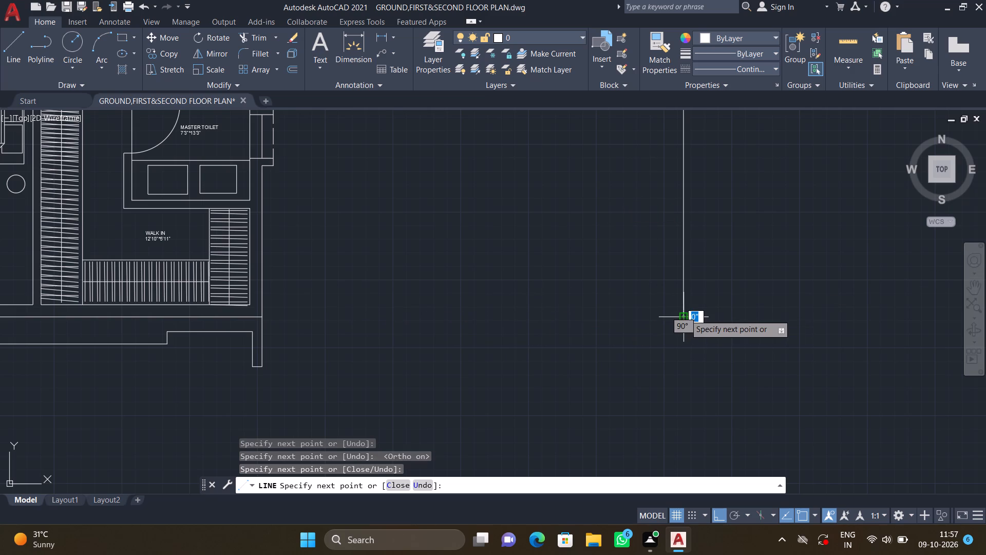
{"action": "key", "text": "Return"}
Draw a long horizontal line to the right from the top end of the new vertical line.
{"action": "scroll", "coordinate": [665, 335], "scroll_direction": "down", "scroll_amount": 3}
{"action": "middle_click_drag", "start_coordinate": [556, 293], "coordinate": [495, 332]}
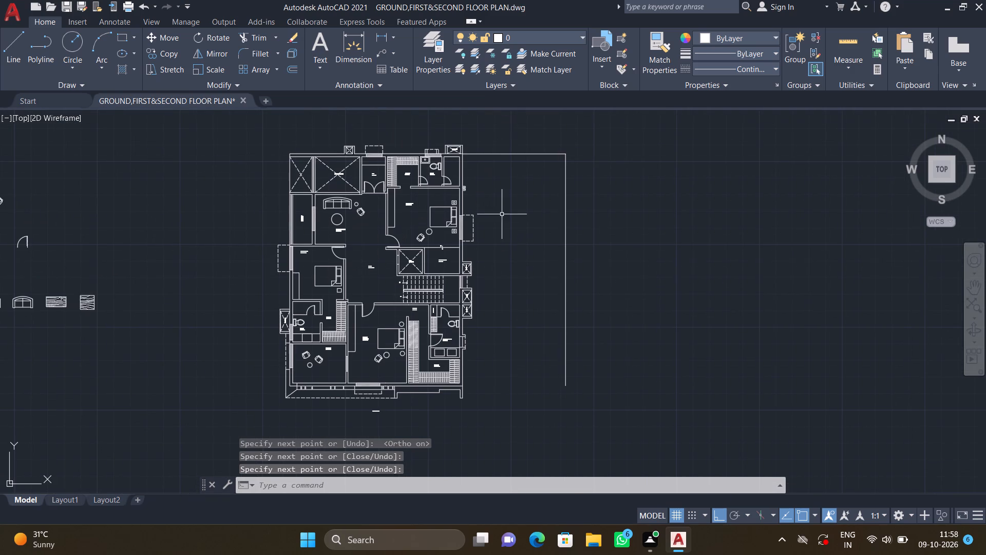
{"action": "scroll", "coordinate": [511, 151], "scroll_direction": "up", "scroll_amount": 1}
{"action": "middle_click_drag", "start_coordinate": [500, 161], "coordinate": [472, 194]}
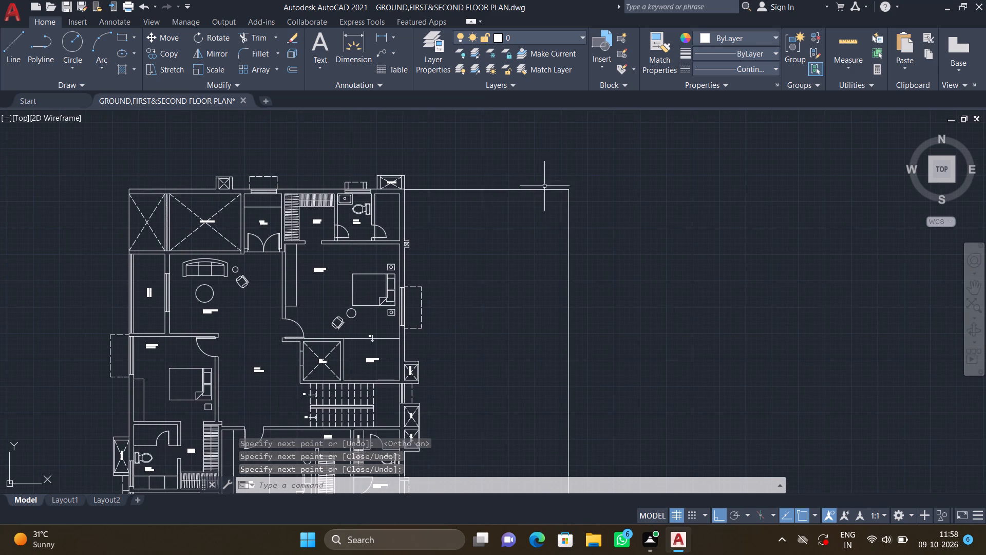
{"action": "middle_click_drag", "start_coordinate": [522, 197], "coordinate": [384, 194]}
{"action": "key", "text": "l"}
{"action": "key", "text": "Return"}
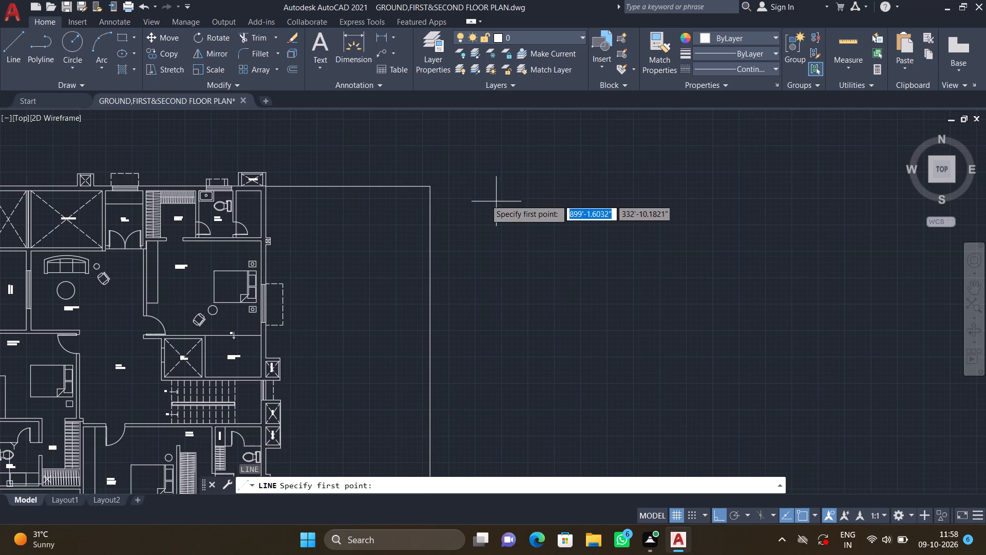
{"action": "left_click", "coordinate": [430, 184]}
{"action": "scroll", "coordinate": [555, 186], "scroll_direction": "down", "scroll_amount": 2}
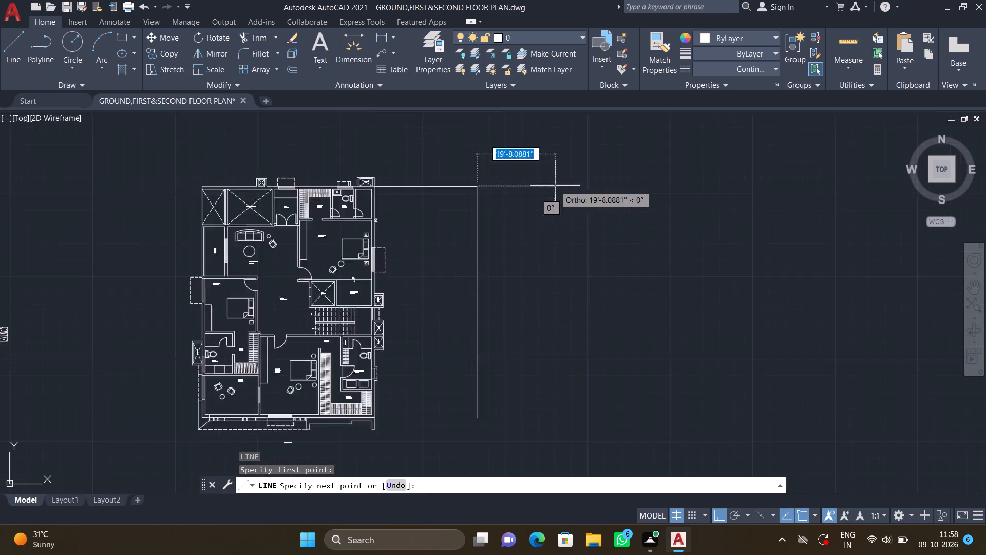
{"action": "scroll", "coordinate": [555, 186], "scroll_direction": "down", "scroll_amount": 1}
{"action": "middle_click_drag", "start_coordinate": [633, 183], "coordinate": [463, 169]}
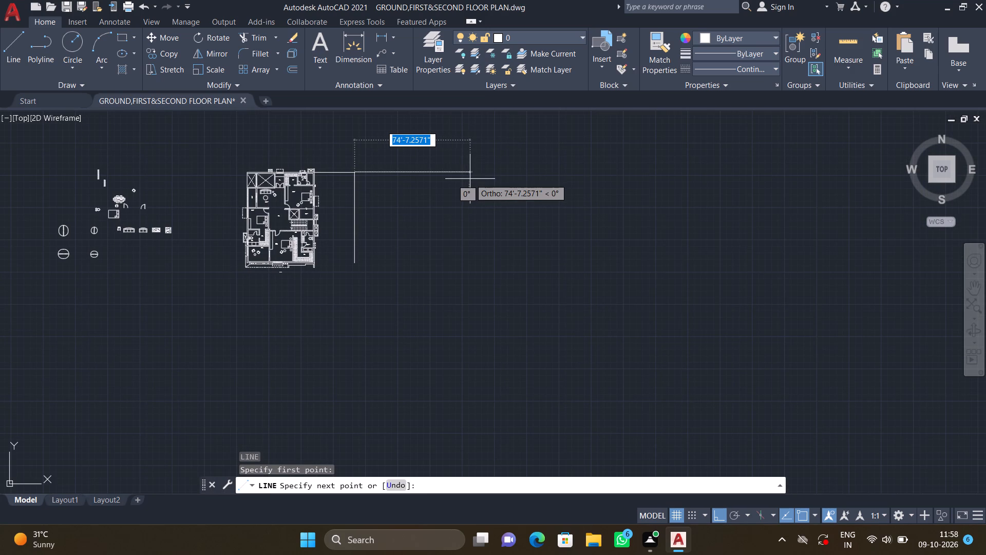
{"action": "scroll", "coordinate": [454, 180], "scroll_direction": "up", "scroll_amount": 2}
{"action": "middle_click_drag", "start_coordinate": [449, 181], "coordinate": [562, 206]}
{"action": "double_click", "coordinate": [563, 191]}
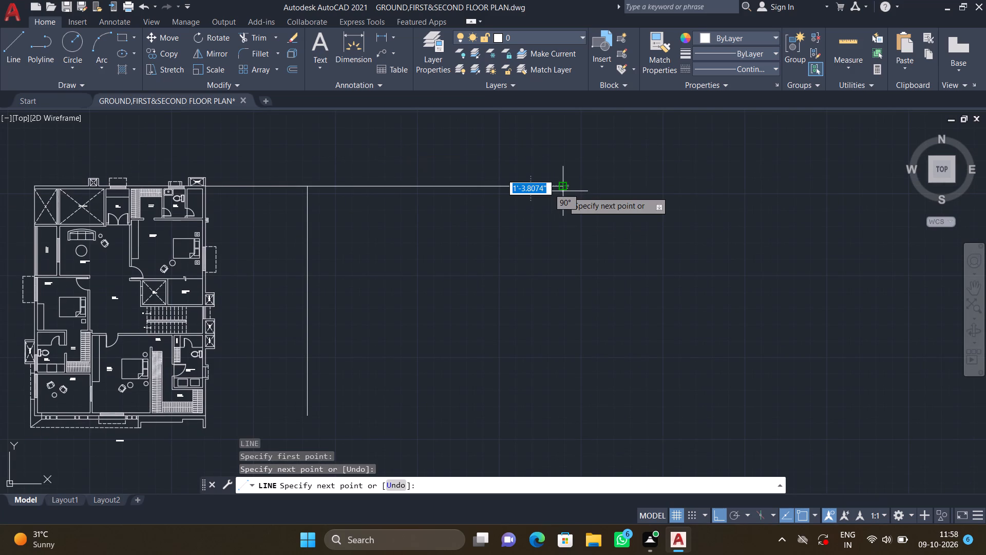
{"action": "key", "text": "Return"}
Trim away the guide line segment between the existing floor plan and the new vertical line.
{"action": "middle_click_drag", "start_coordinate": [316, 221], "coordinate": [452, 268]}
{"action": "scroll", "coordinate": [405, 235], "scroll_direction": "up", "scroll_amount": 1}
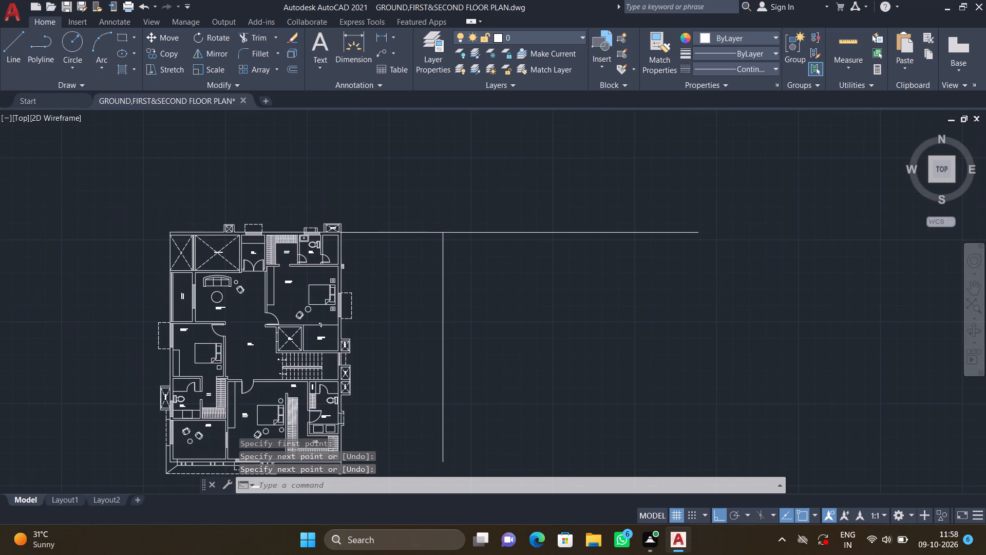
{"action": "type", "text": "TR"}
{"action": "key", "text": "Return"}
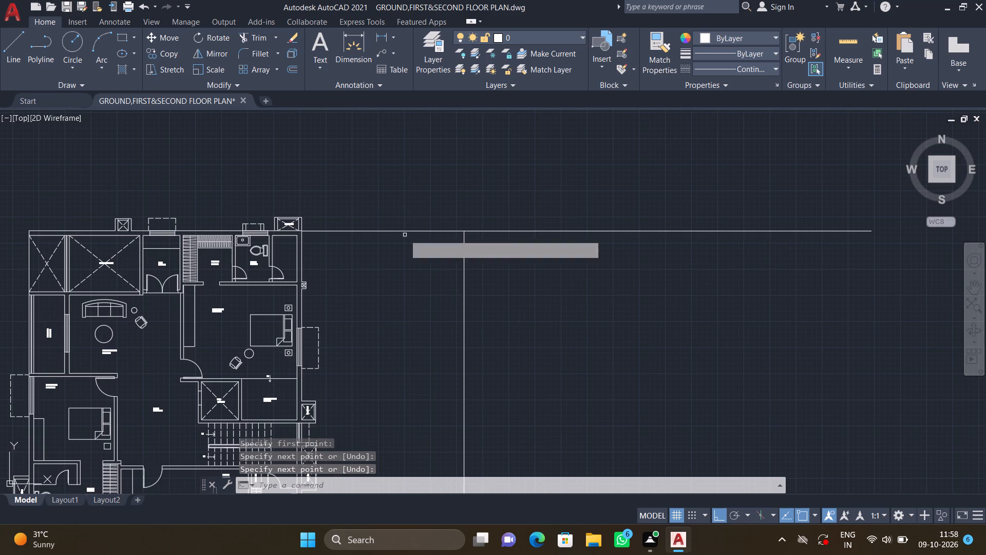
{"action": "double_click", "coordinate": [399, 230]}
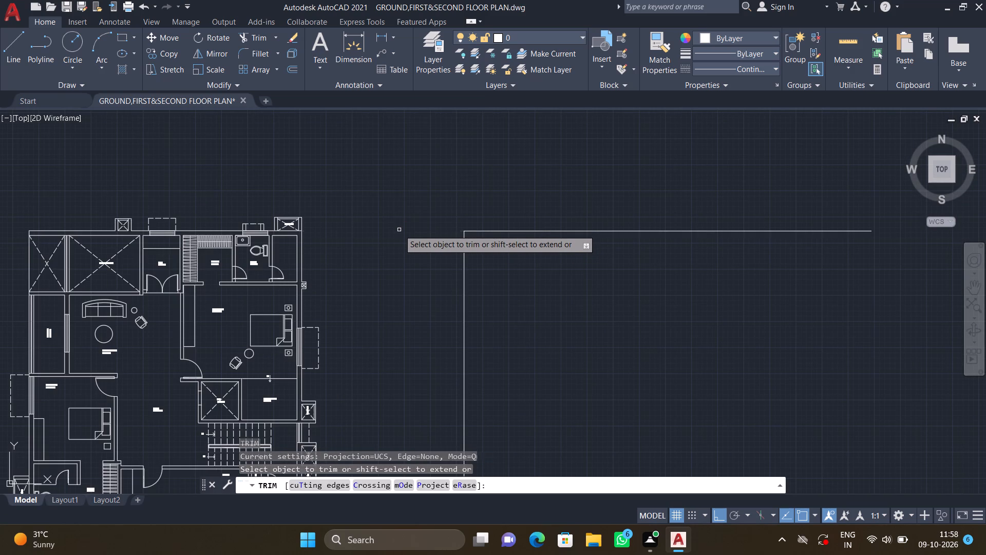
{"action": "key", "text": "Return"}
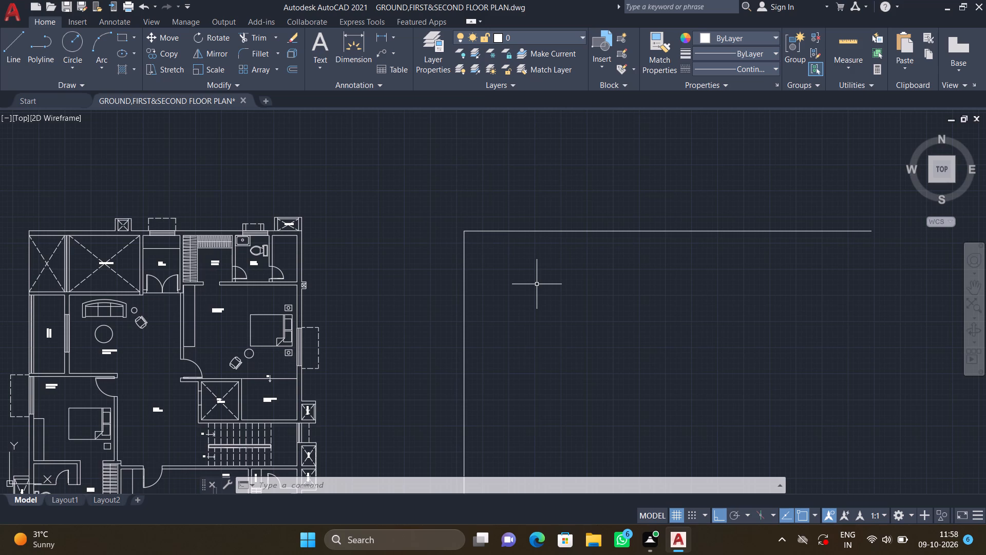
Offset the new vertical line 9" to the right to form the side wall thickness.
{"action": "key", "text": "o"}
{"action": "key", "text": "Return"}
{"action": "type", "text": "9\""}
{"action": "key", "text": "Return"}
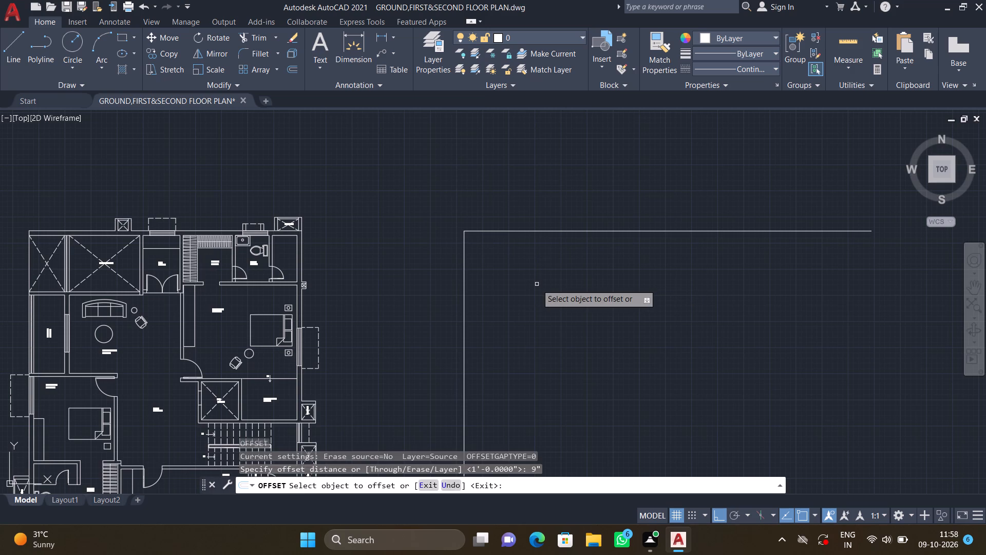
{"action": "double_click", "coordinate": [464, 324]}
{"action": "double_click", "coordinate": [530, 327]}
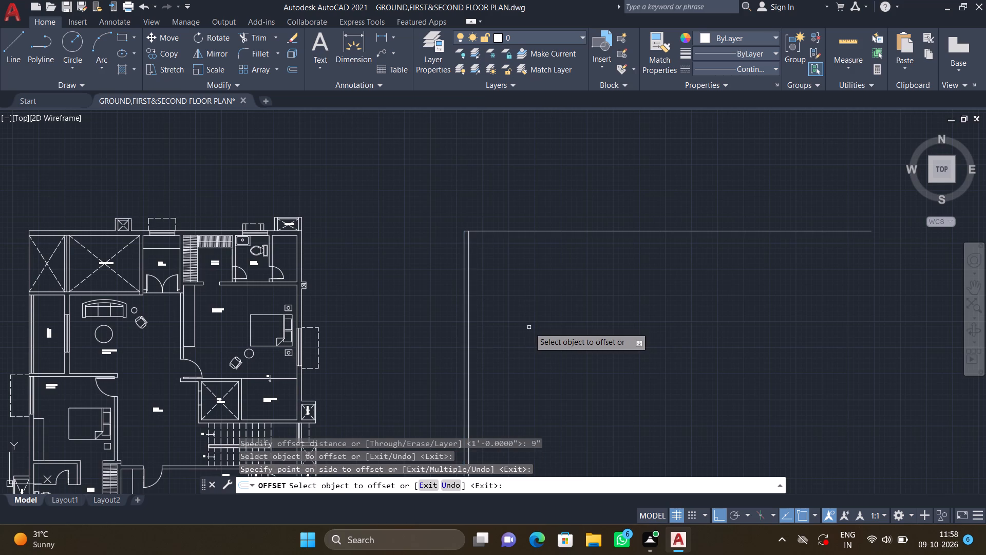
{"action": "key", "text": "Return"}
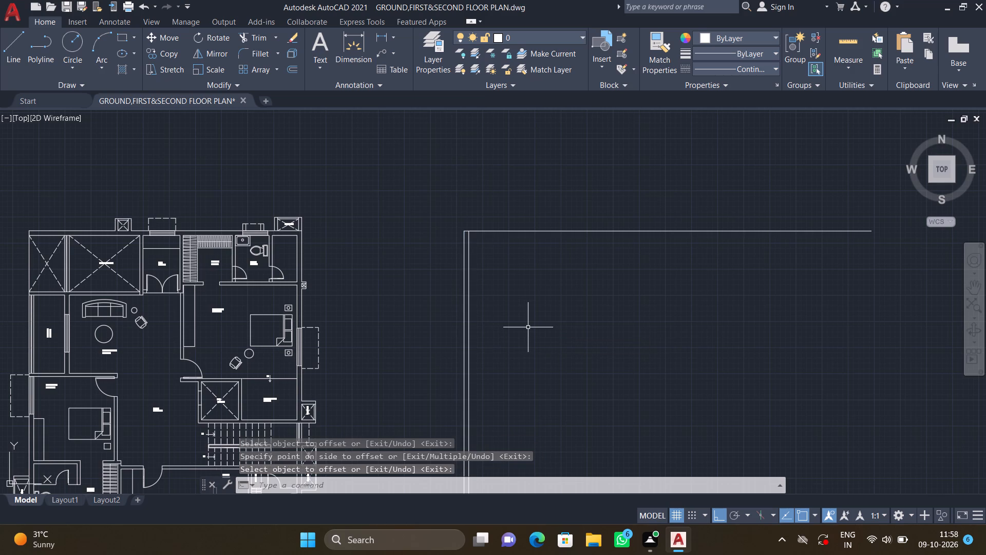
Offset the new top horizontal line 9" downward to form the top wall thickness.
{"action": "middle_click_drag", "start_coordinate": [515, 282], "coordinate": [367, 247]}
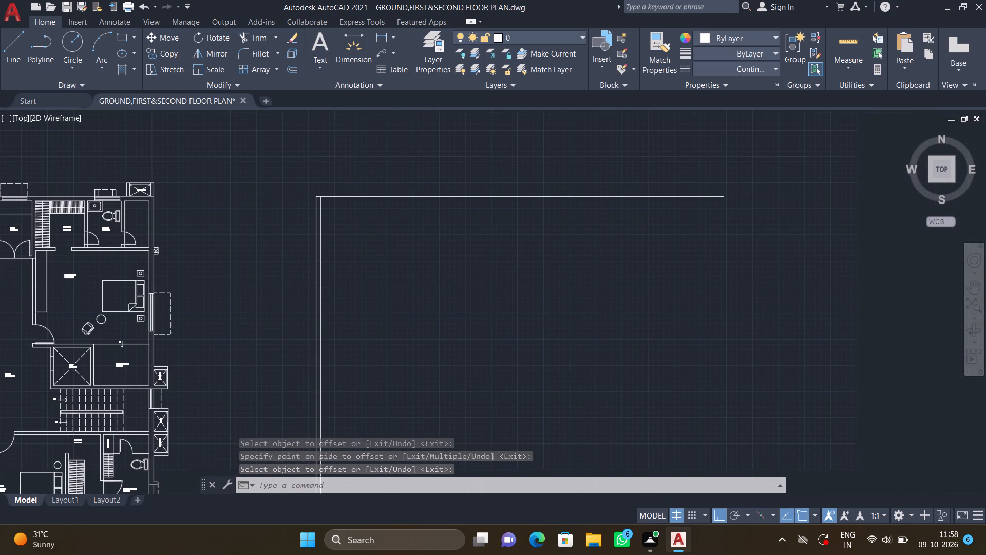
{"action": "scroll", "coordinate": [326, 206], "scroll_direction": "up", "scroll_amount": 3}
{"action": "middle_click_drag", "start_coordinate": [369, 206], "coordinate": [367, 243]}
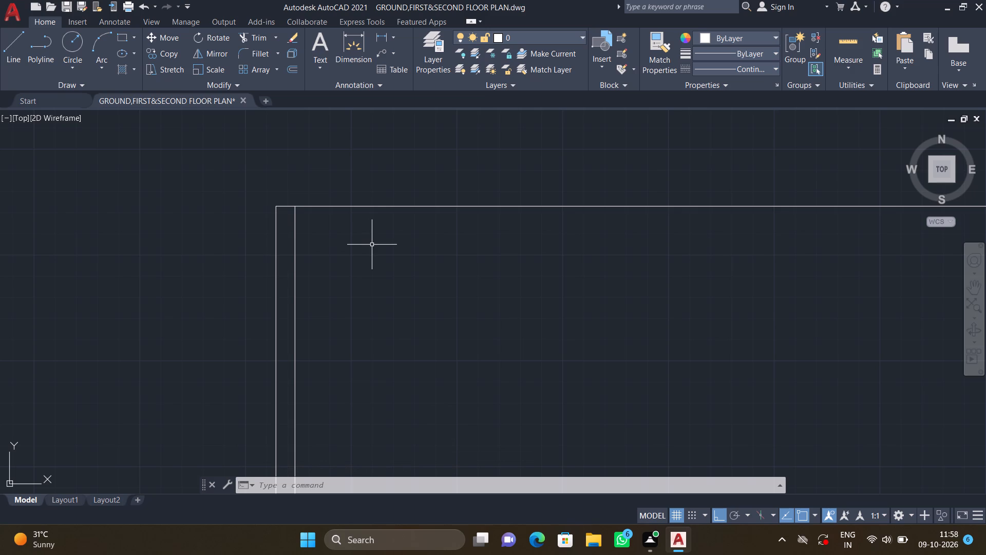
{"action": "key", "text": "o"}
{"action": "key", "text": "Return"}
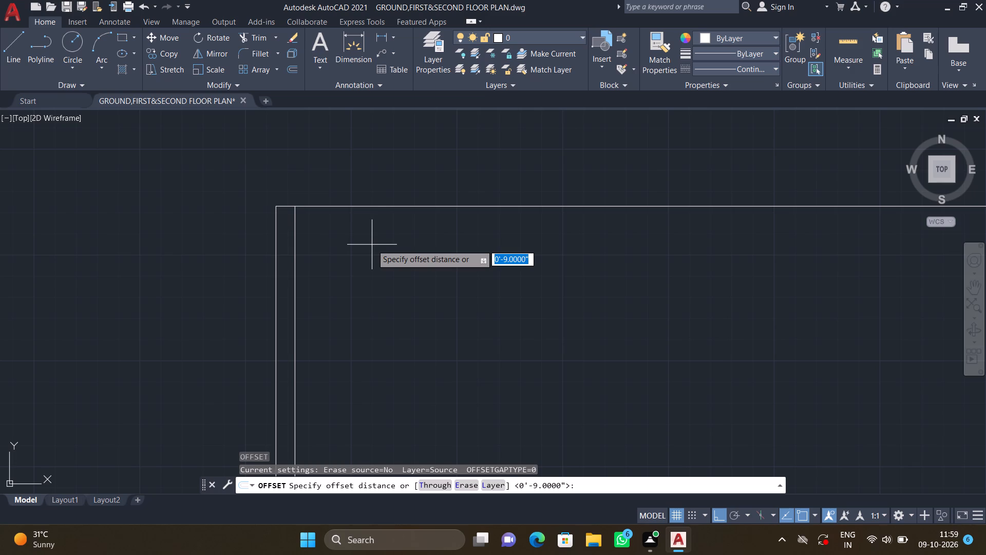
{"action": "type", "text": "9\""}
{"action": "key", "text": "Return"}
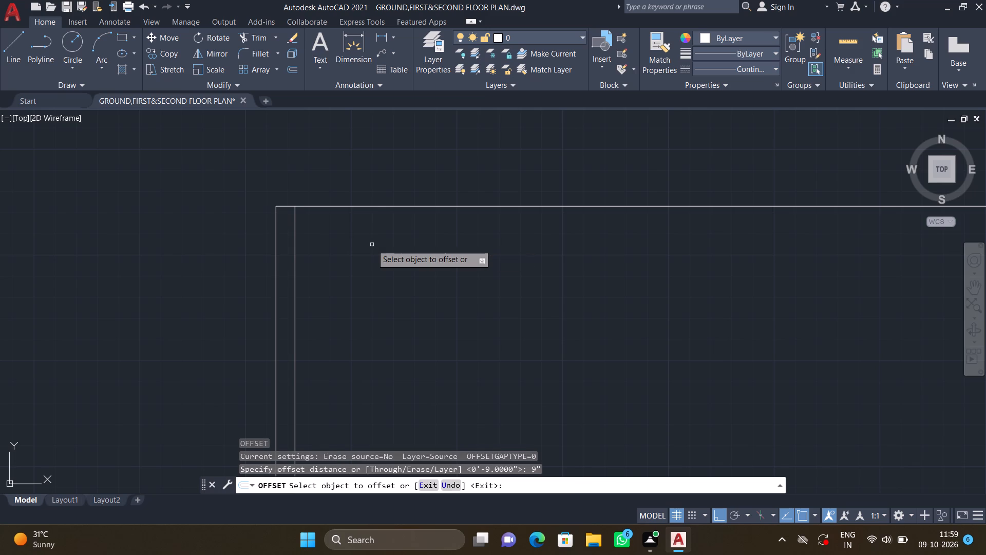
{"action": "double_click", "coordinate": [364, 205]}
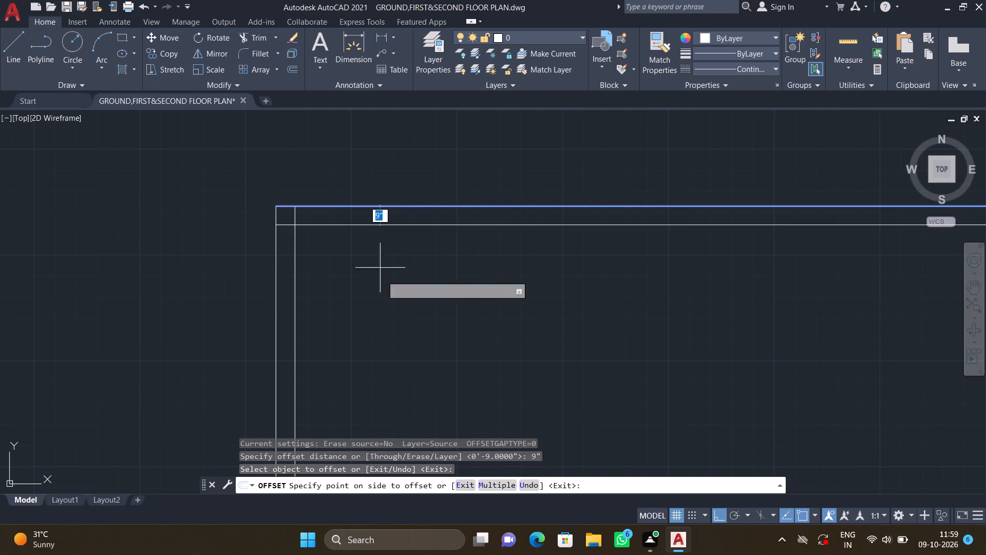
{"action": "left_click", "coordinate": [388, 315]}
{"action": "key", "text": "Return"}
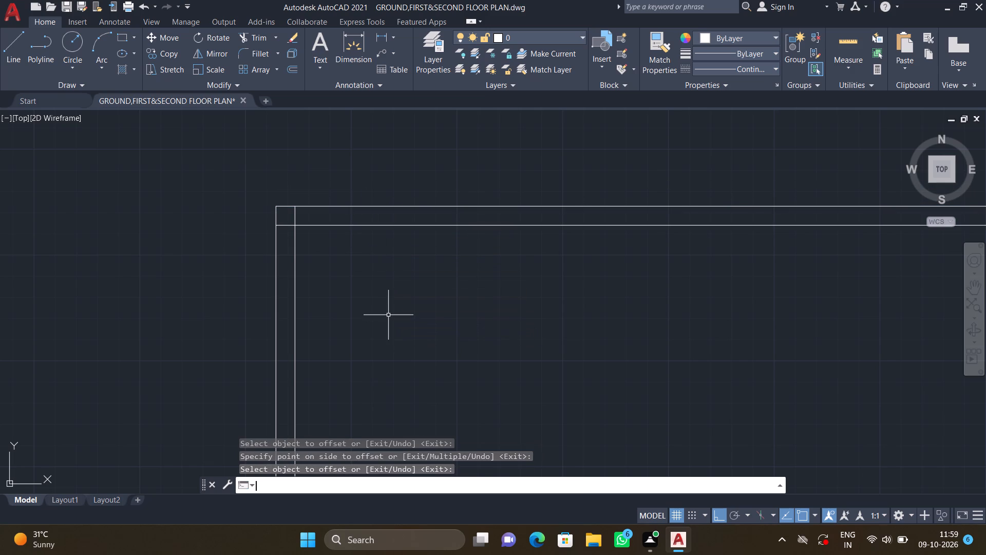
Trim the overlapping ends of the two inner wall lines at the new plan's upper-left corner to form a clean corner.
{"action": "scroll", "coordinate": [391, 323], "scroll_direction": "down", "scroll_amount": 2}
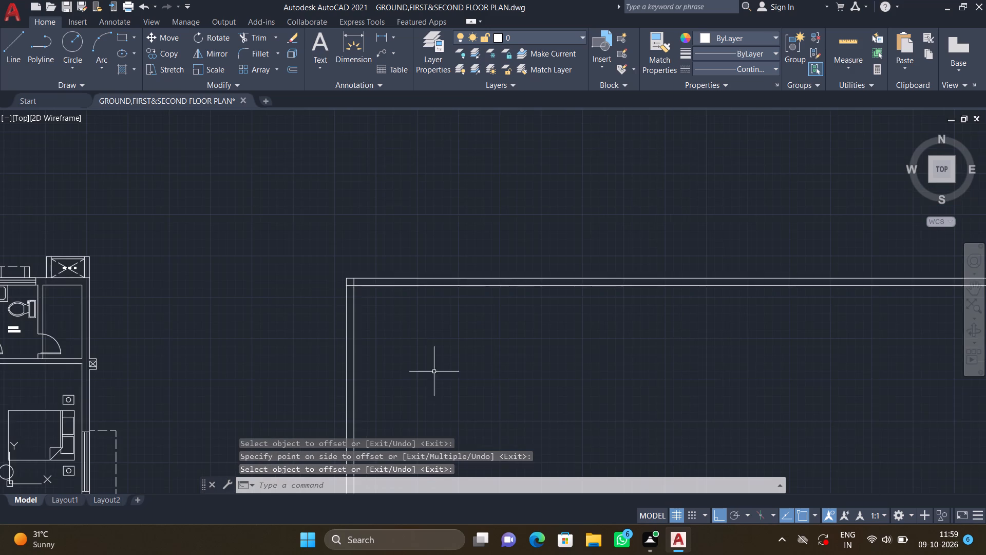
{"action": "middle_click_drag", "start_coordinate": [415, 358], "coordinate": [333, 300]}
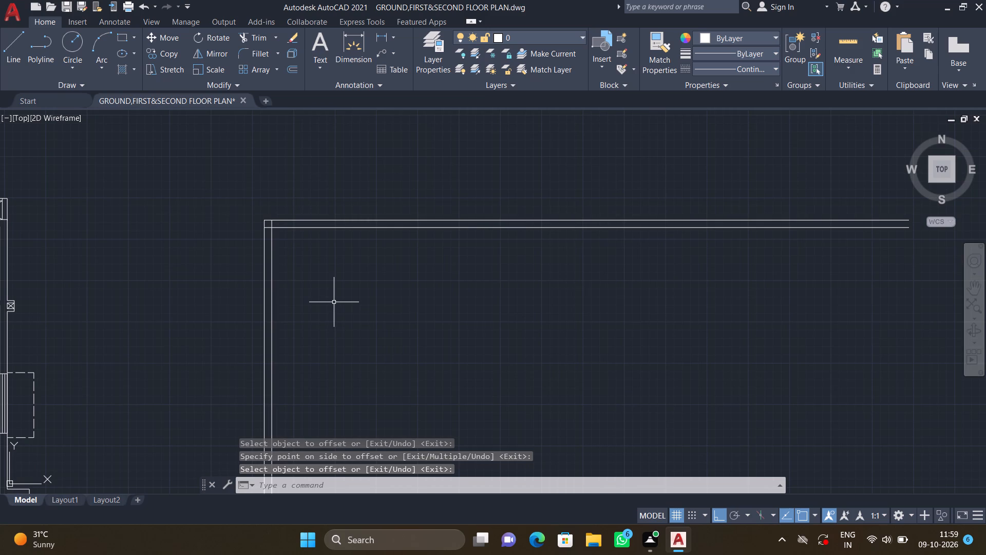
{"action": "scroll", "coordinate": [270, 220], "scroll_direction": "up", "scroll_amount": 4}
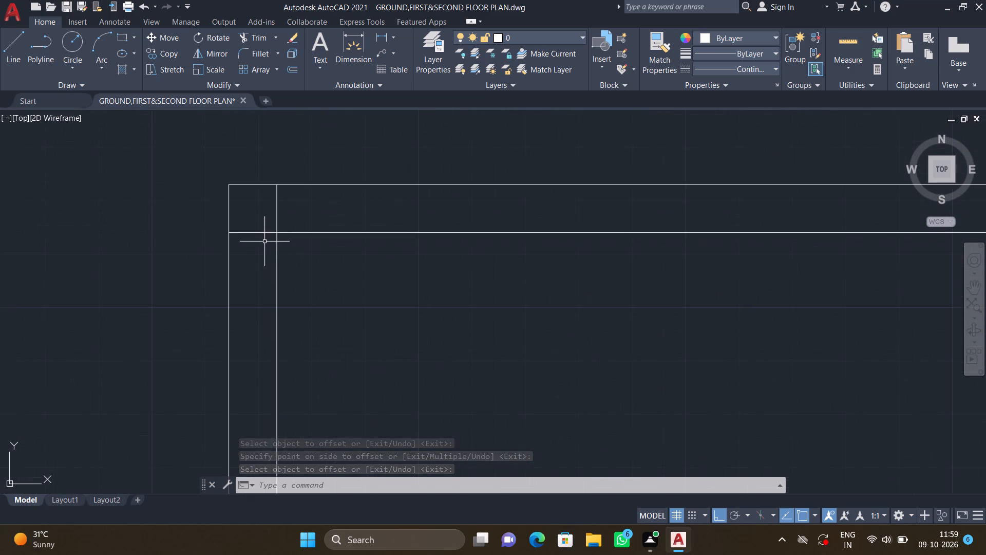
{"action": "scroll", "coordinate": [294, 216], "scroll_direction": "up", "scroll_amount": 2}
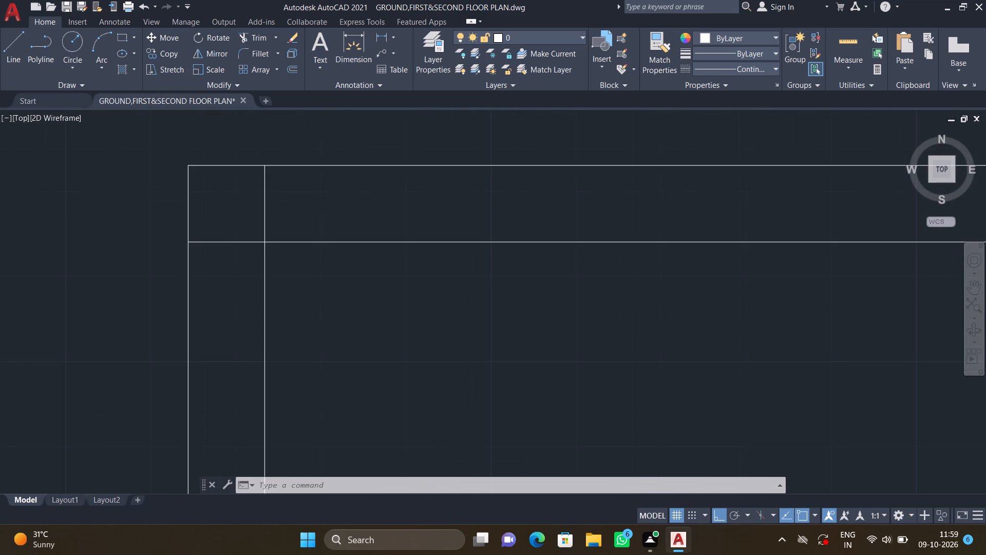
{"action": "scroll", "coordinate": [318, 244], "scroll_direction": "down", "scroll_amount": 2}
{"action": "scroll", "coordinate": [390, 287], "scroll_direction": "down", "scroll_amount": 2}
{"action": "middle_click_drag", "start_coordinate": [424, 316], "coordinate": [373, 292]}
{"action": "scroll", "coordinate": [377, 293], "scroll_direction": "down", "scroll_amount": 3}
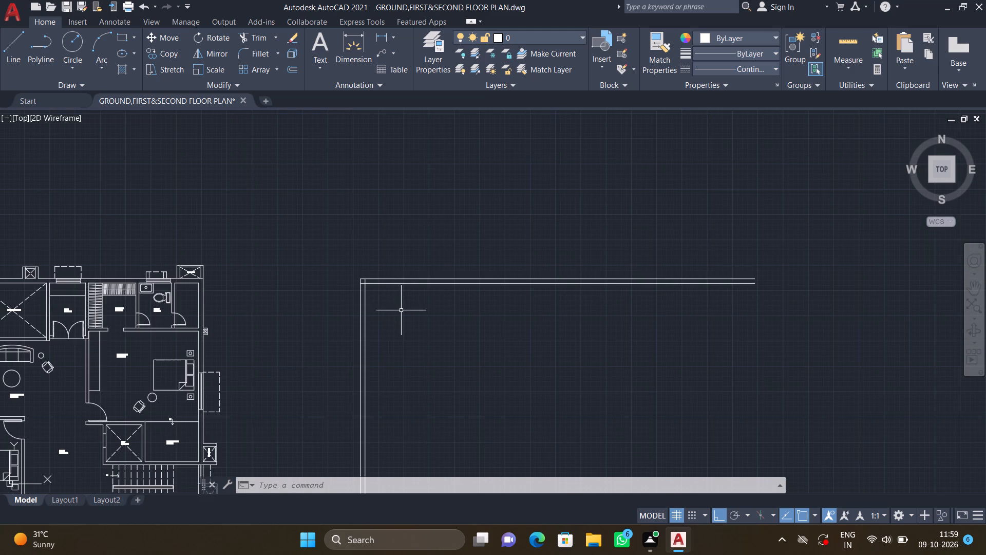
{"action": "scroll", "coordinate": [343, 301], "scroll_direction": "up", "scroll_amount": 3}
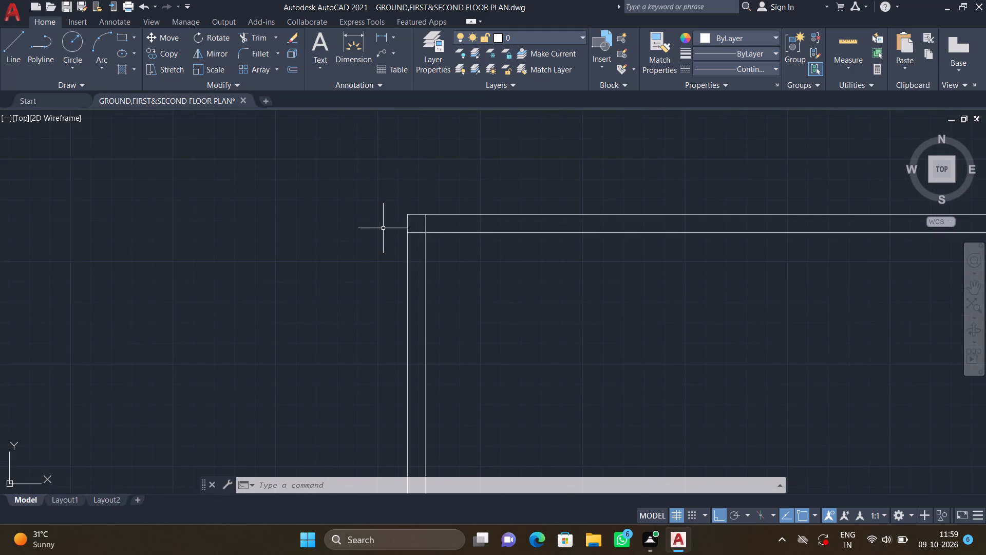
{"action": "scroll", "coordinate": [415, 230], "scroll_direction": "up", "scroll_amount": 2}
{"action": "middle_click_drag", "start_coordinate": [392, 223], "coordinate": [319, 249]}
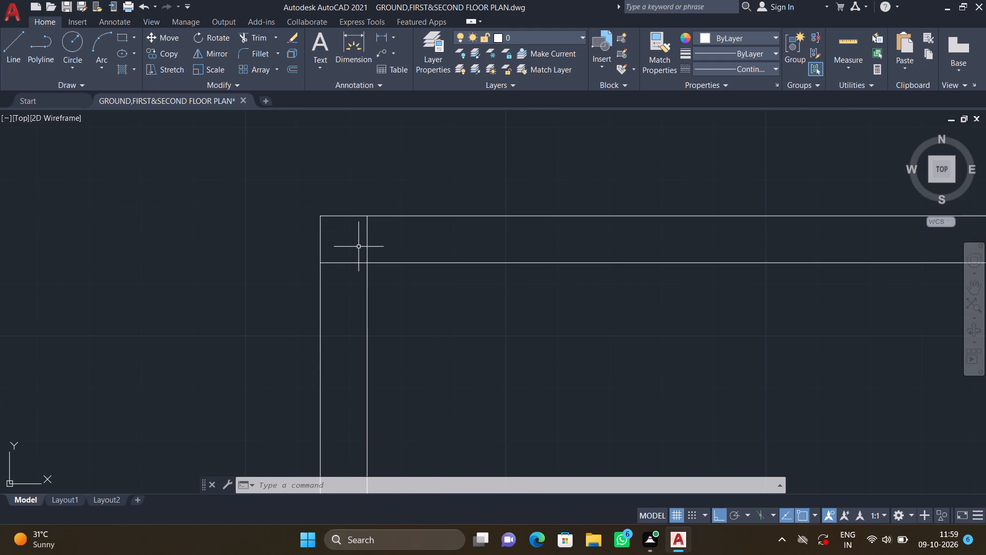
{"action": "scroll", "coordinate": [372, 240], "scroll_direction": "up", "scroll_amount": 1}
{"action": "type", "text": "TR"}
{"action": "key", "text": "Return"}
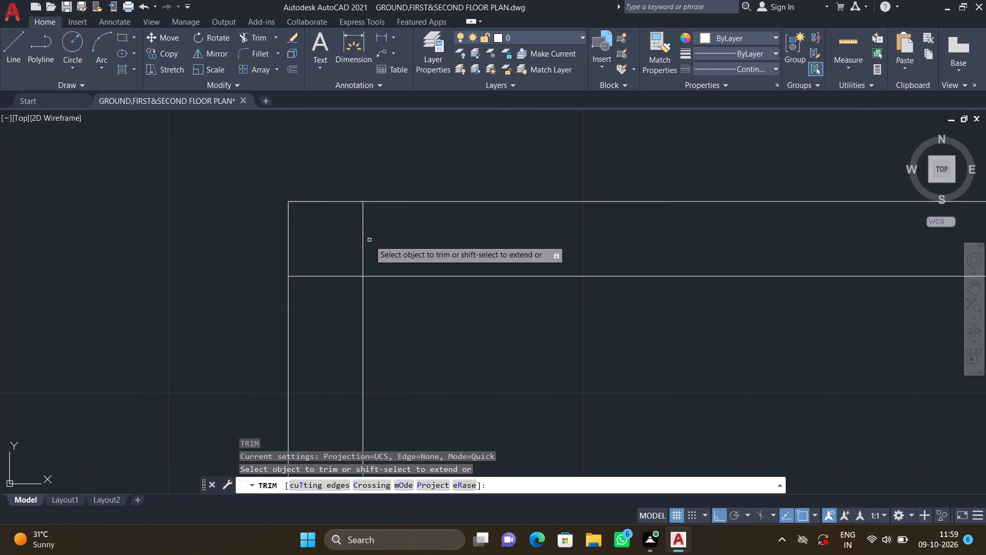
{"action": "double_click", "coordinate": [362, 239]}
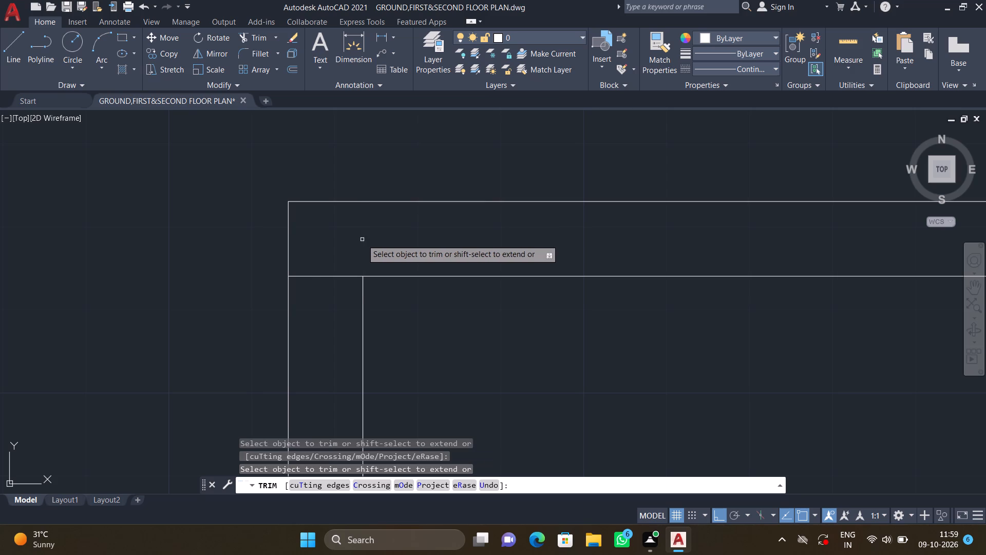
{"action": "left_click", "coordinate": [311, 275]}
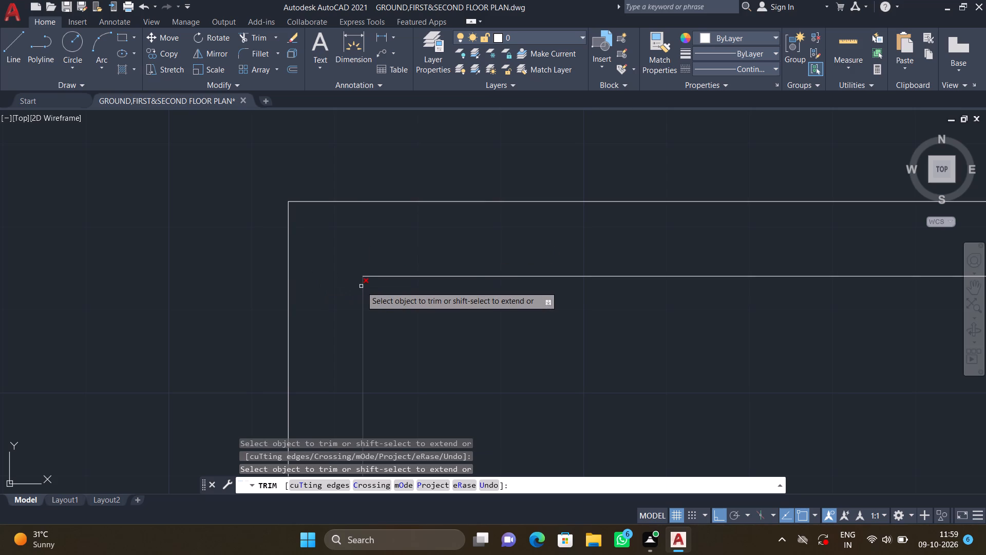
{"action": "key", "text": "Return"}
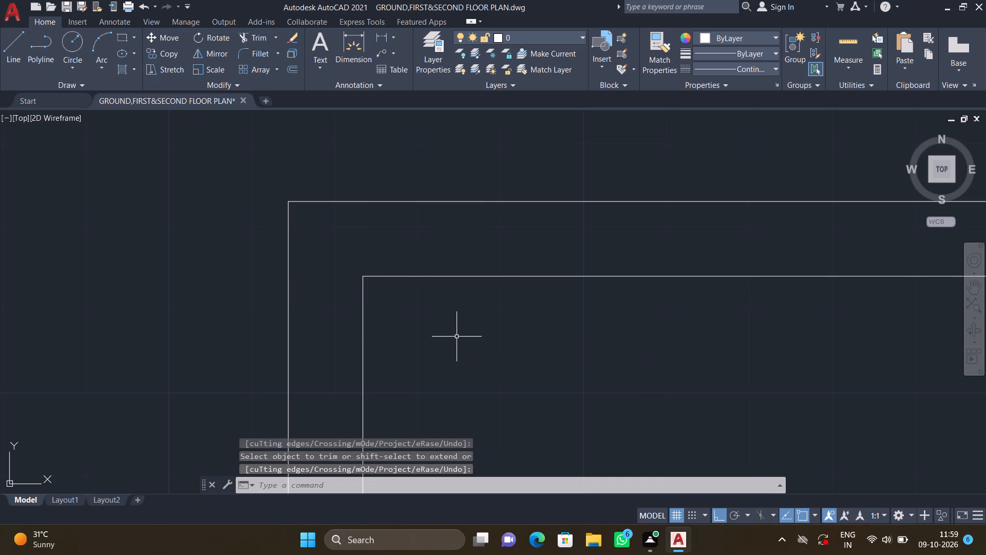
Offset the inner vertical line of the left wall 12'9" to the right, into the new plan.
{"action": "scroll", "coordinate": [459, 334], "scroll_direction": "down", "scroll_amount": 3}
{"action": "middle_click_drag", "start_coordinate": [458, 358], "coordinate": [425, 308]}
{"action": "scroll", "coordinate": [424, 306], "scroll_direction": "down", "scroll_amount": 2}
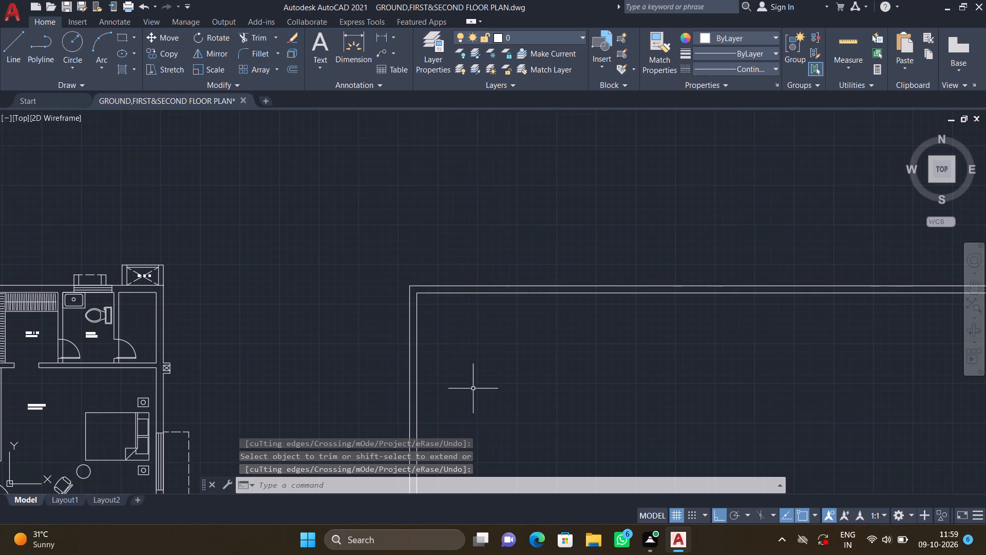
{"action": "middle_click_drag", "start_coordinate": [440, 360], "coordinate": [400, 302]}
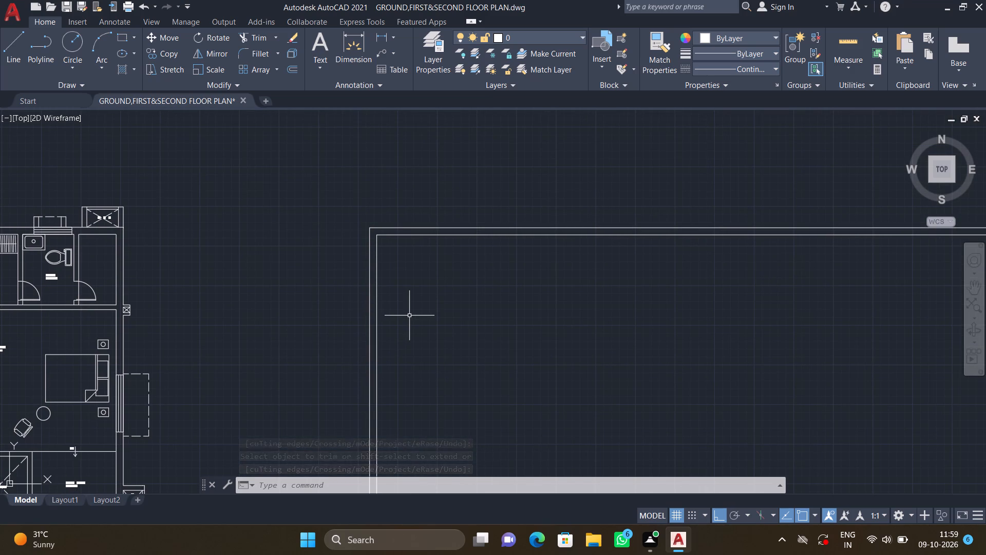
{"action": "scroll", "coordinate": [409, 316], "scroll_direction": "down", "scroll_amount": 1}
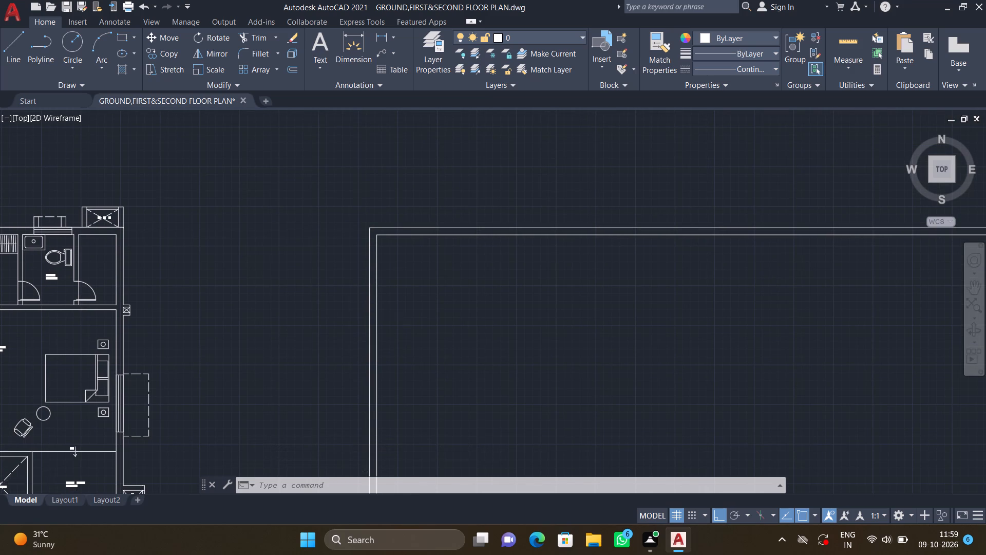
{"action": "scroll", "coordinate": [409, 316], "scroll_direction": "down", "scroll_amount": 1}
{"action": "middle_click_drag", "start_coordinate": [403, 346], "coordinate": [359, 272]}
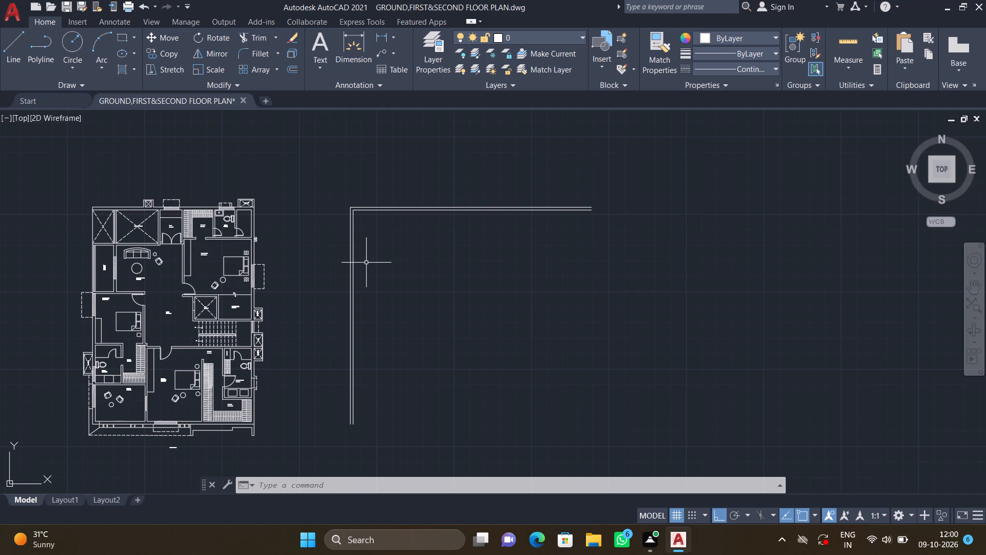
{"action": "key", "text": "o"}
{"action": "key", "text": "Return"}
{"action": "type", "text": "12'"}
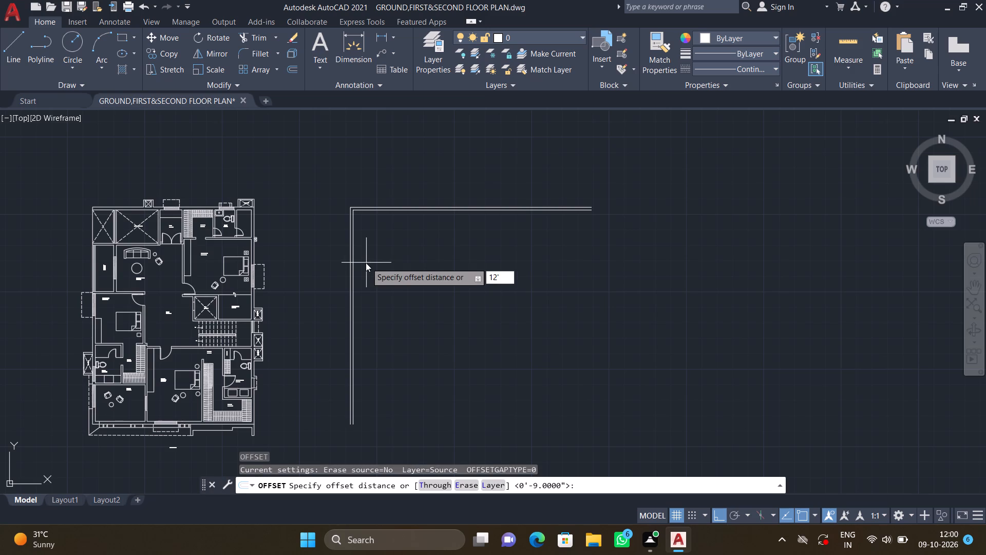
{"action": "type", "text": "9\""}
{"action": "key", "text": "Return"}
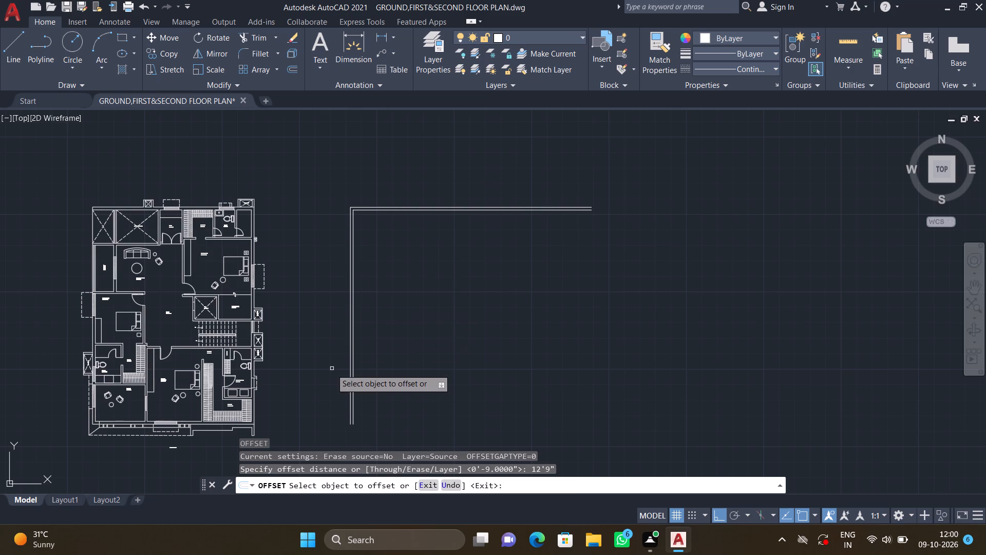
{"action": "scroll", "coordinate": [349, 359], "scroll_direction": "up", "scroll_amount": 4}
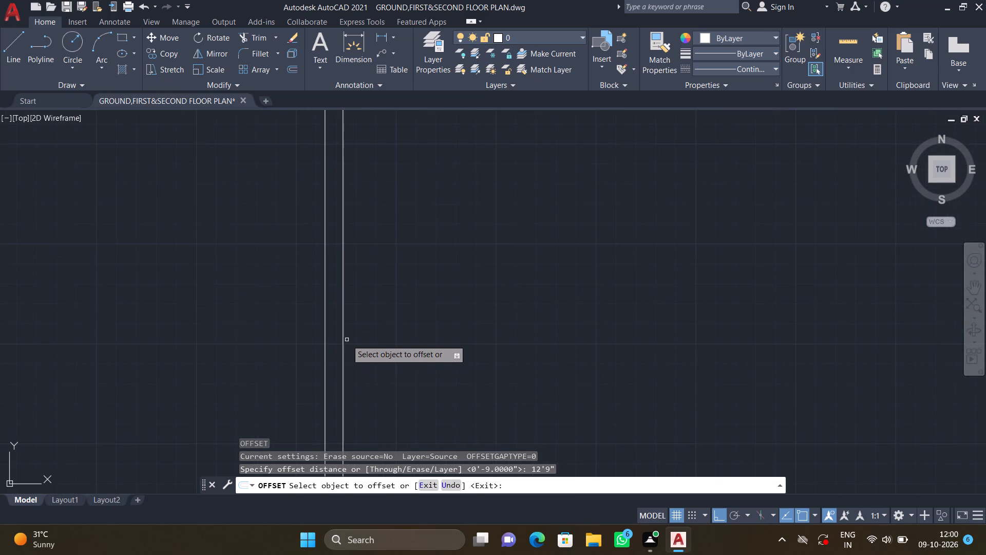
{"action": "left_click", "coordinate": [343, 337]}
{"action": "left_click", "coordinate": [560, 306]}
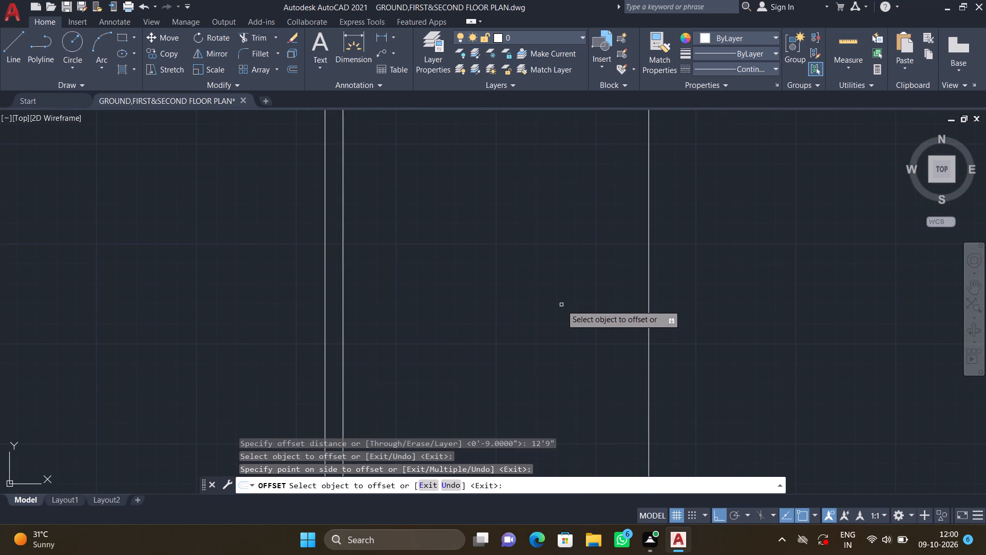
{"action": "key", "text": "Return"}
Offset the new interior vertical line 9" to the right to form the wall thickness.
{"action": "scroll", "coordinate": [537, 332], "scroll_direction": "down", "scroll_amount": 3}
{"action": "middle_click_drag", "start_coordinate": [583, 359], "coordinate": [422, 358]}
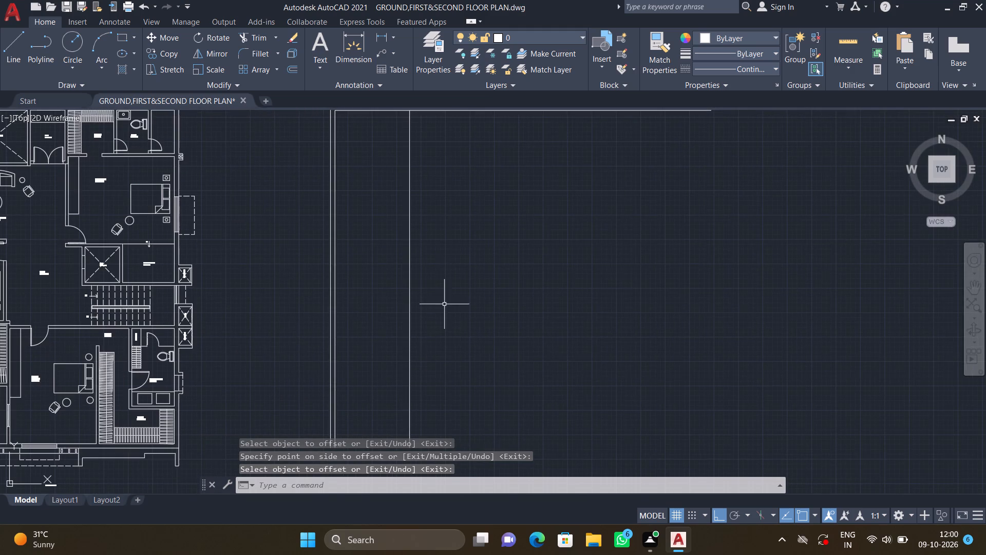
{"action": "scroll", "coordinate": [439, 280], "scroll_direction": "down", "scroll_amount": 1}
{"action": "middle_click_drag", "start_coordinate": [433, 273], "coordinate": [423, 308]}
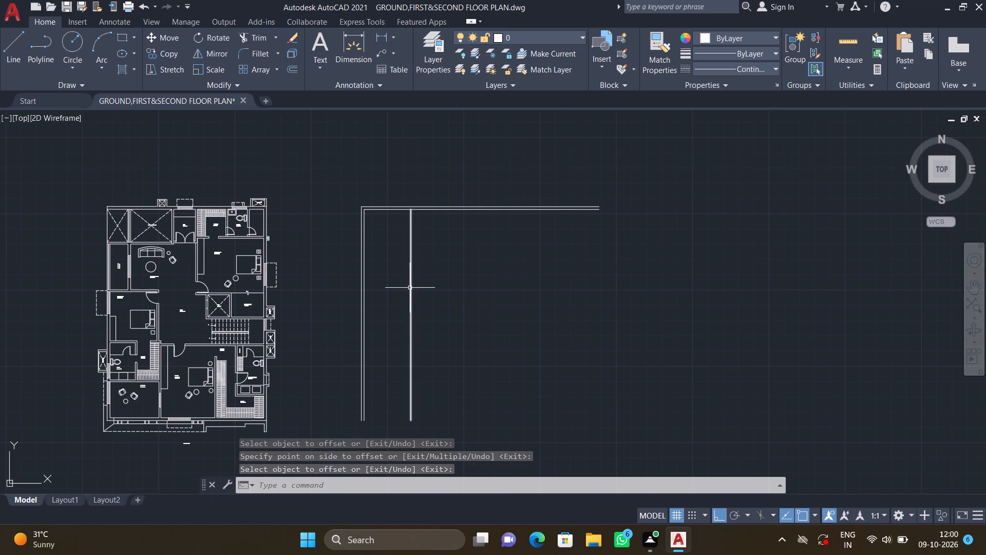
{"action": "scroll", "coordinate": [416, 278], "scroll_direction": "up", "scroll_amount": 2}
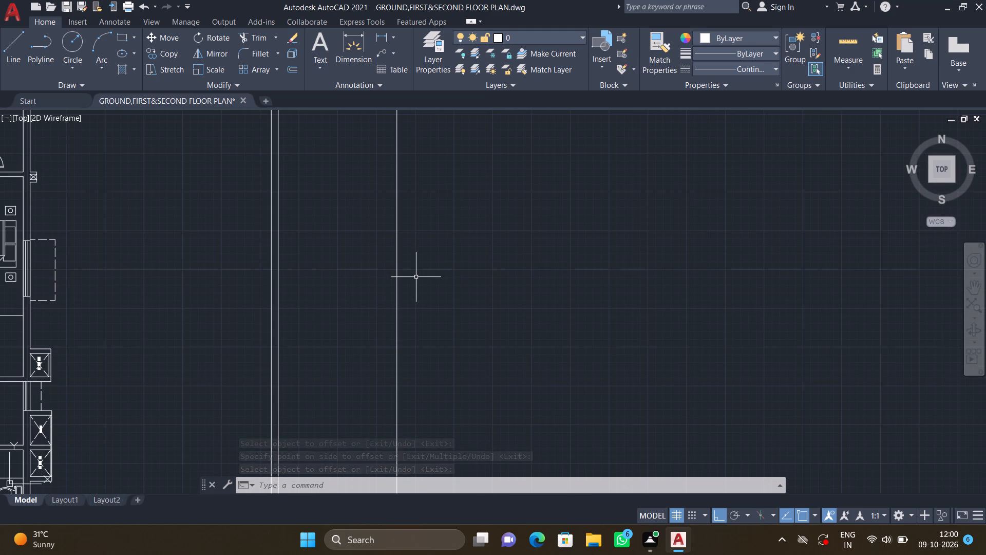
{"action": "key", "text": "o"}
{"action": "key", "text": "Return"}
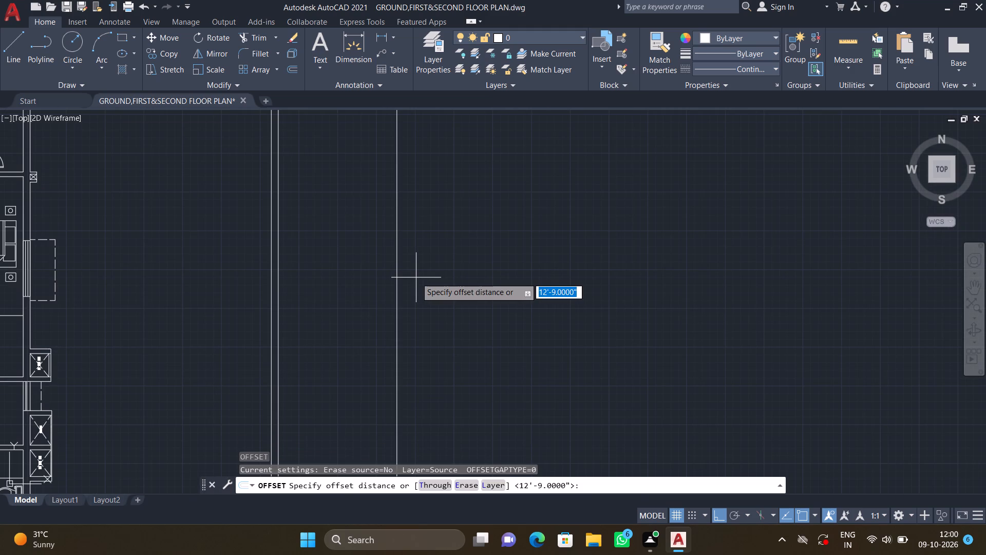
{"action": "type", "text": "9\""}
{"action": "key", "text": "Return"}
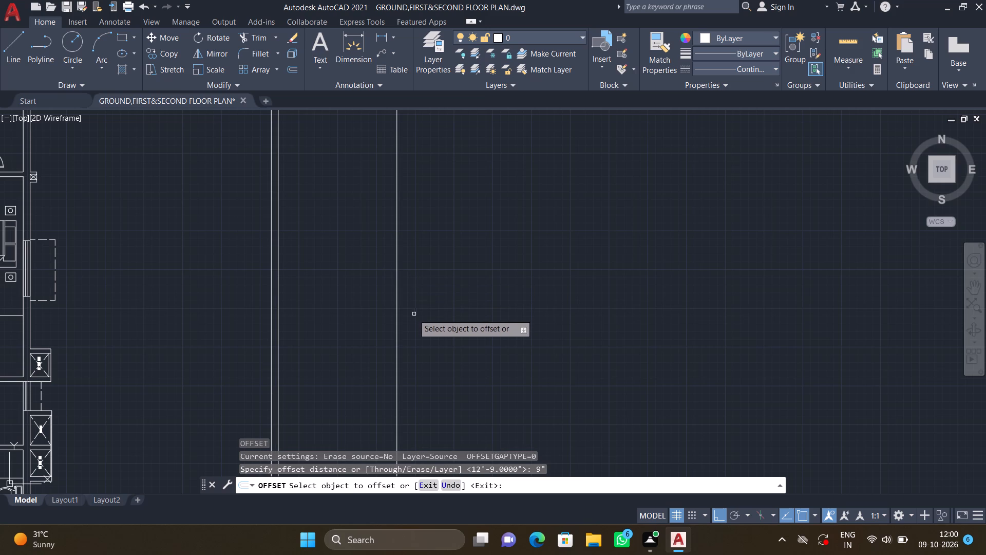
{"action": "double_click", "coordinate": [398, 314]}
{"action": "left_click", "coordinate": [437, 308]}
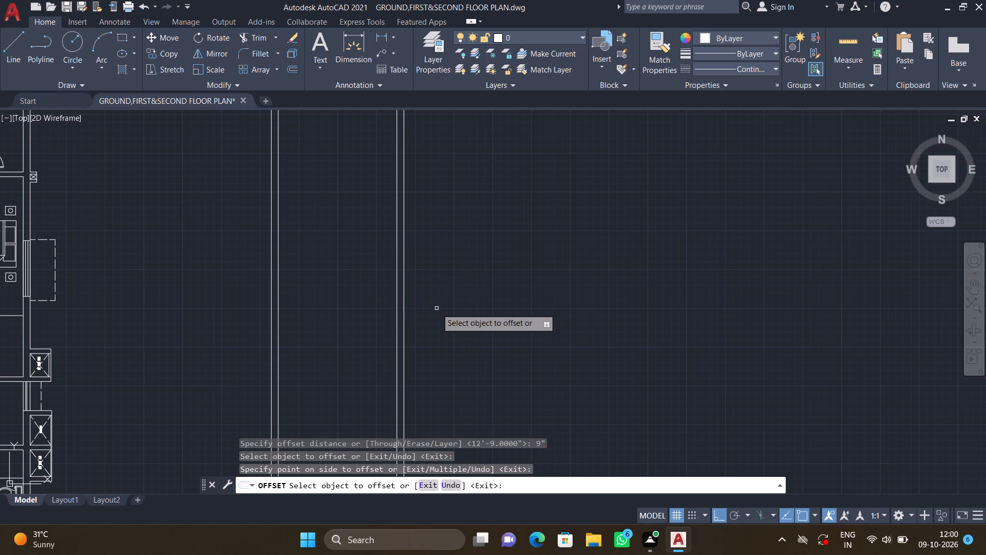
{"action": "key", "text": "Return"}
Offset the inner horizontal line of the top wall 50'0" downward to mark the lower wall's inner face.
{"action": "scroll", "coordinate": [426, 311], "scroll_direction": "down", "scroll_amount": 2}
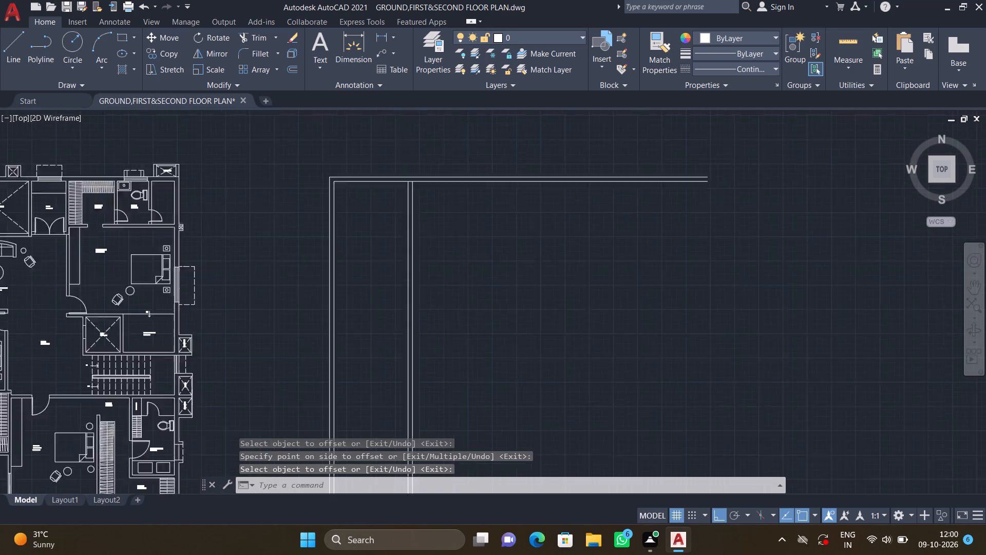
{"action": "scroll", "coordinate": [471, 316], "scroll_direction": "down", "scroll_amount": 1}
{"action": "middle_click_drag", "start_coordinate": [465, 314], "coordinate": [428, 299]}
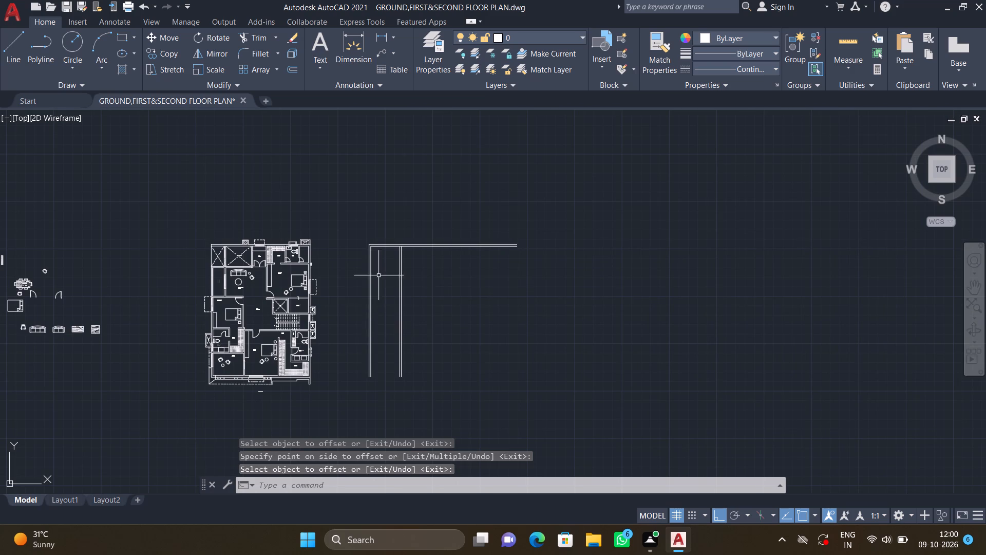
{"action": "scroll", "coordinate": [383, 267], "scroll_direction": "up", "scroll_amount": 2}
{"action": "key", "text": "o"}
{"action": "key", "text": "Return"}
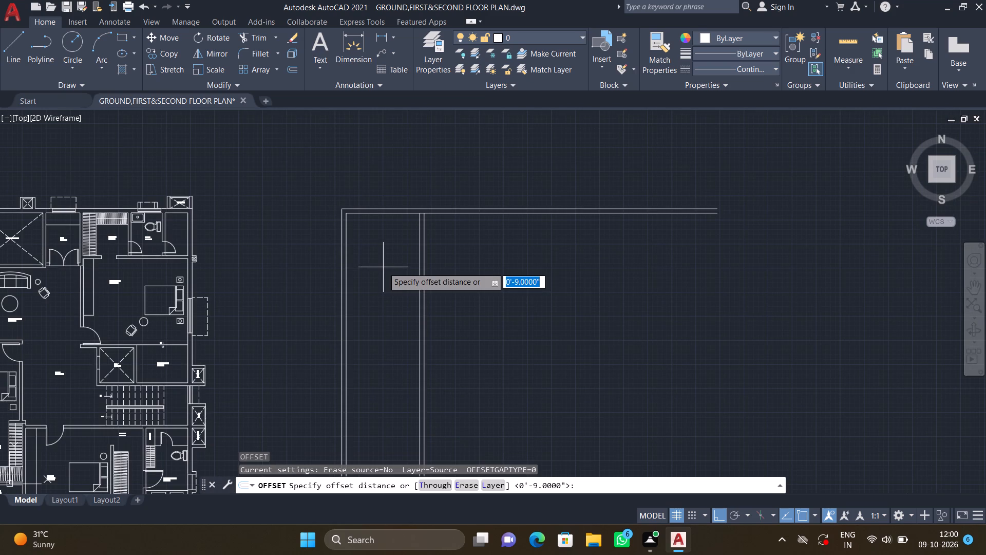
{"action": "type", "text": "50'"}
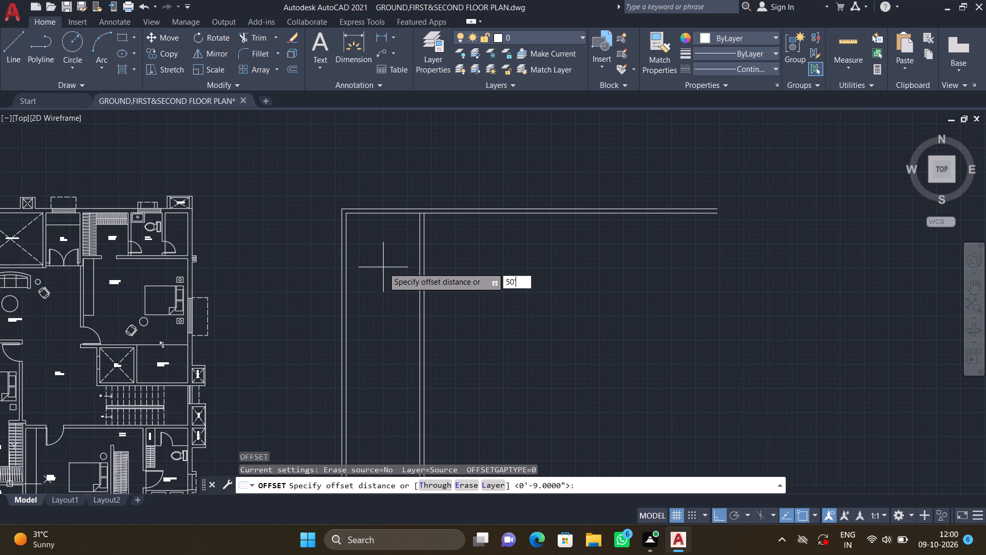
{"action": "type", "text": "0\""}
{"action": "key", "text": "Return"}
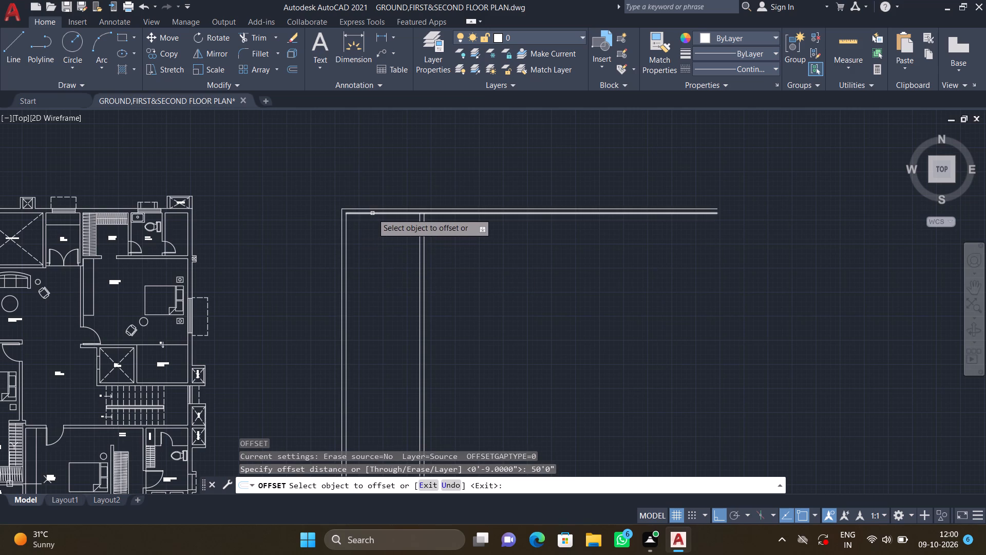
{"action": "double_click", "coordinate": [372, 213]}
{"action": "left_click", "coordinate": [382, 357]}
{"action": "scroll", "coordinate": [382, 356], "scroll_direction": "down", "scroll_amount": 3}
{"action": "middle_click_drag", "start_coordinate": [377, 349], "coordinate": [359, 285]}
{"action": "scroll", "coordinate": [398, 341], "scroll_direction": "up", "scroll_amount": 2}
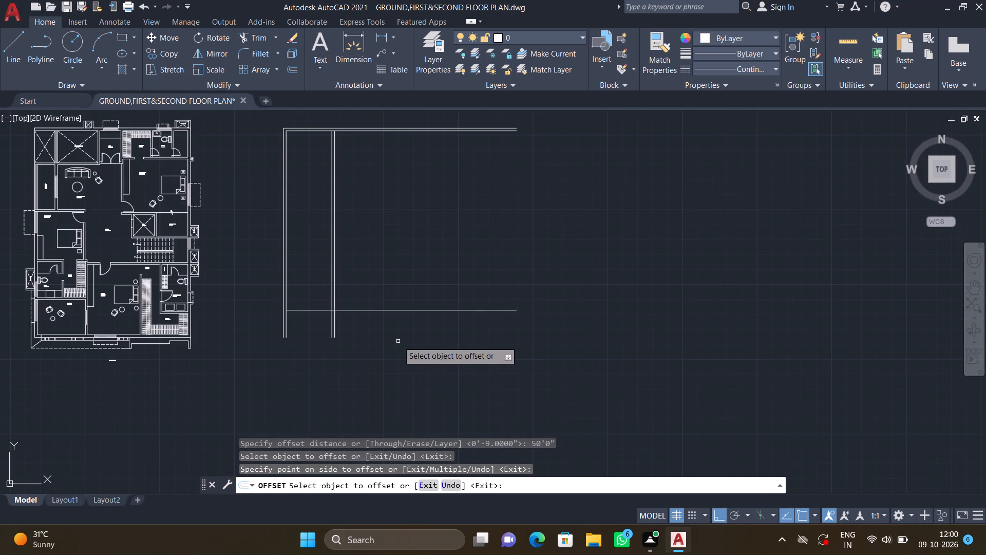
{"action": "key", "text": "Return"}
Offset the lower wall's inner horizontal line 9" downward to form the wall thickness.
{"action": "key", "text": "o"}
{"action": "key", "text": "Return"}
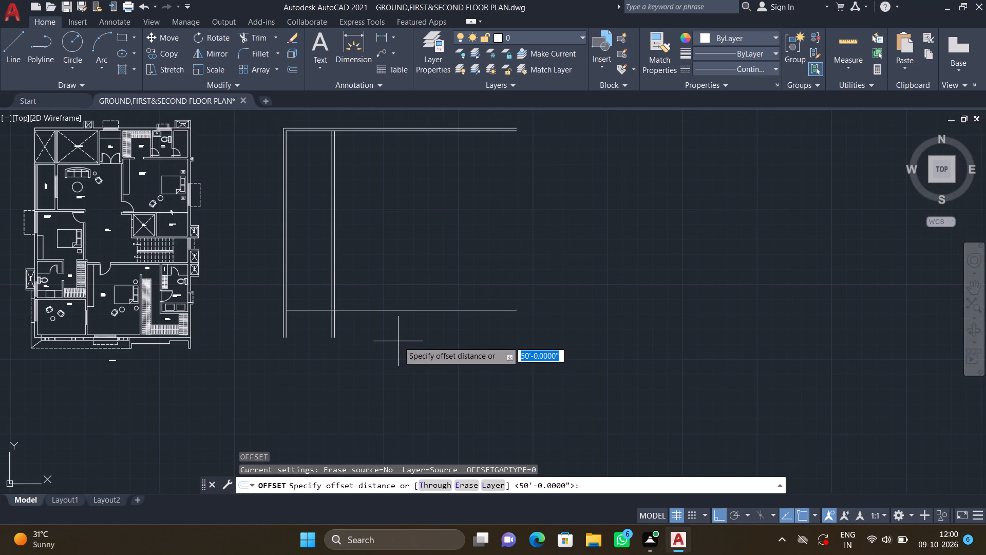
{"action": "type", "text": "9\""}
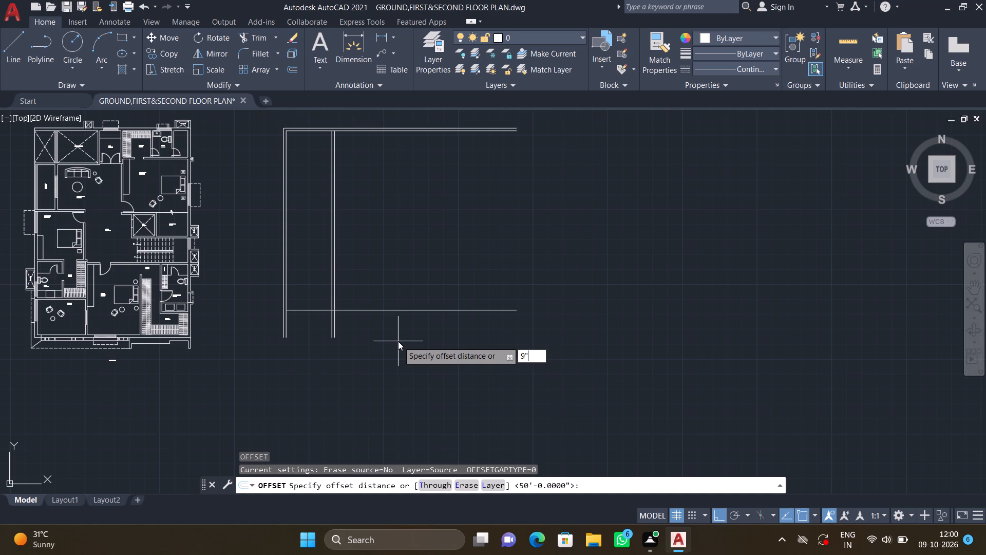
{"action": "key", "text": "Return"}
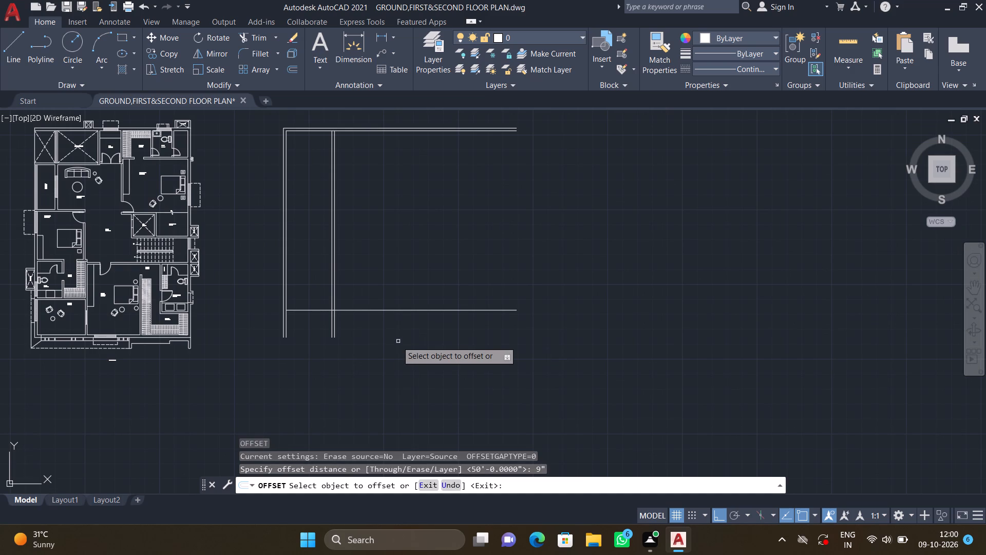
{"action": "double_click", "coordinate": [350, 310]}
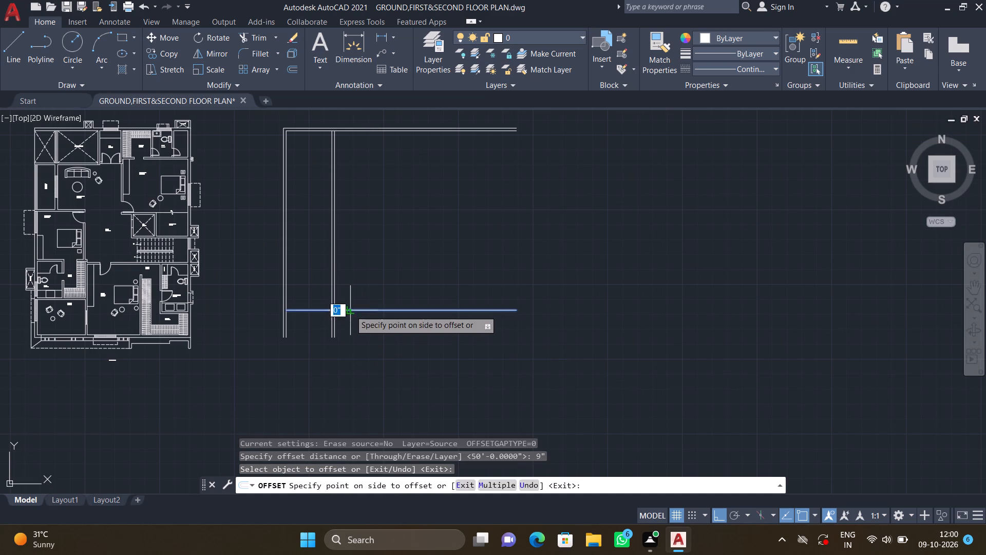
{"action": "left_click", "coordinate": [357, 347]}
{"action": "key", "text": "Return"}
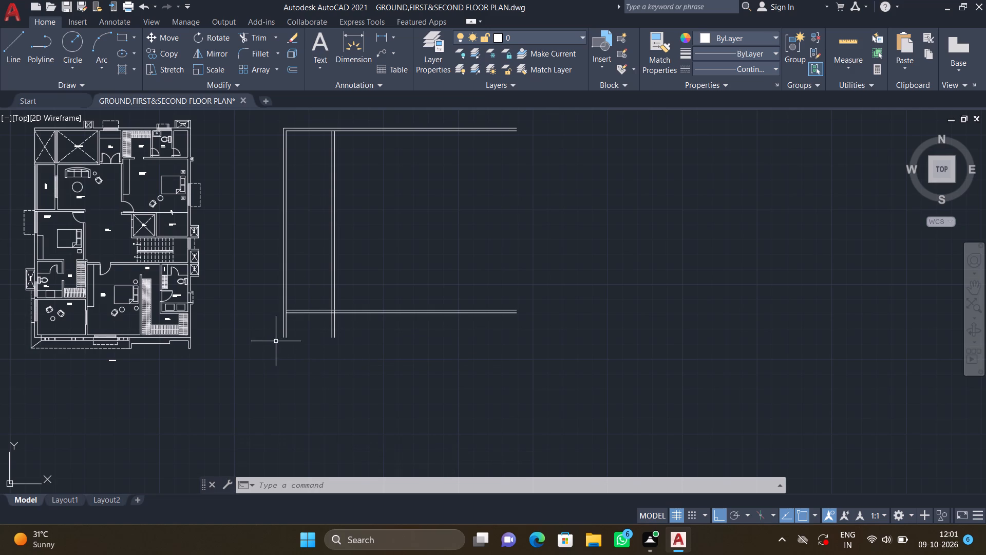
Extend both lower wall lines to the outer vertical line of the new plan's left wall.
{"action": "scroll", "coordinate": [278, 316], "scroll_direction": "up", "scroll_amount": 2}
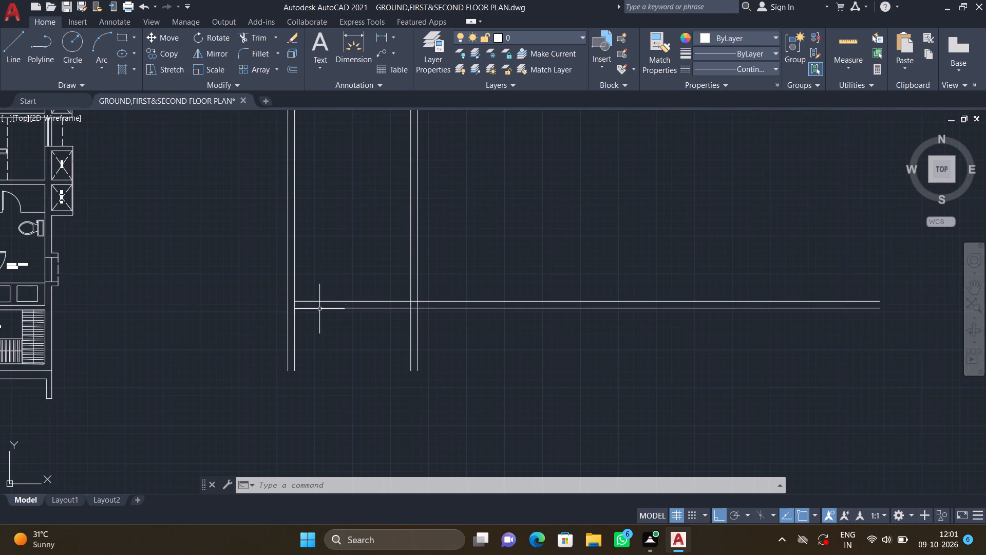
{"action": "scroll", "coordinate": [319, 310], "scroll_direction": "down", "scroll_amount": 1}
{"action": "middle_click_drag", "start_coordinate": [301, 328], "coordinate": [335, 387]}
{"action": "scroll", "coordinate": [335, 387], "scroll_direction": "down", "scroll_amount": 2}
{"action": "scroll", "coordinate": [320, 290], "scroll_direction": "up", "scroll_amount": 1}
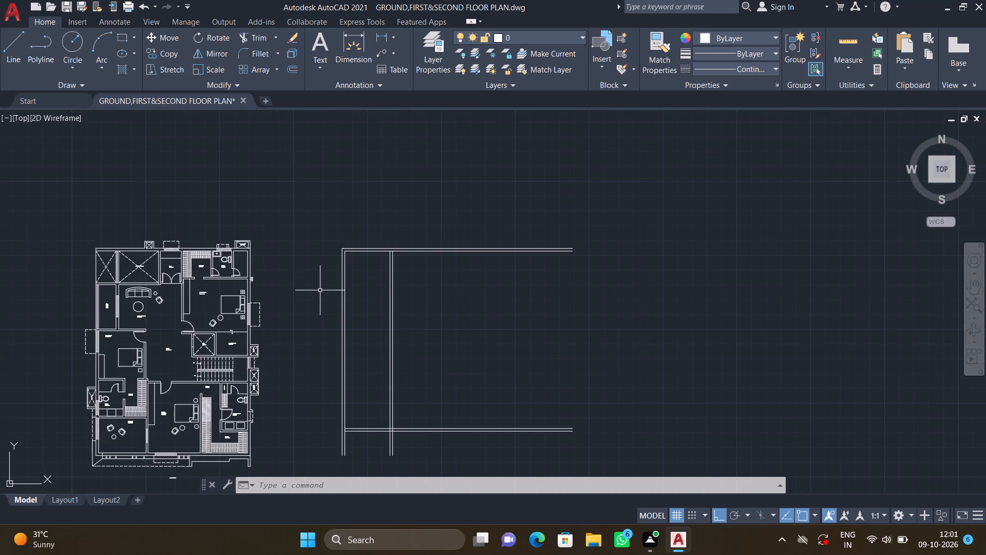
{"action": "middle_click_drag", "start_coordinate": [311, 355], "coordinate": [311, 308]}
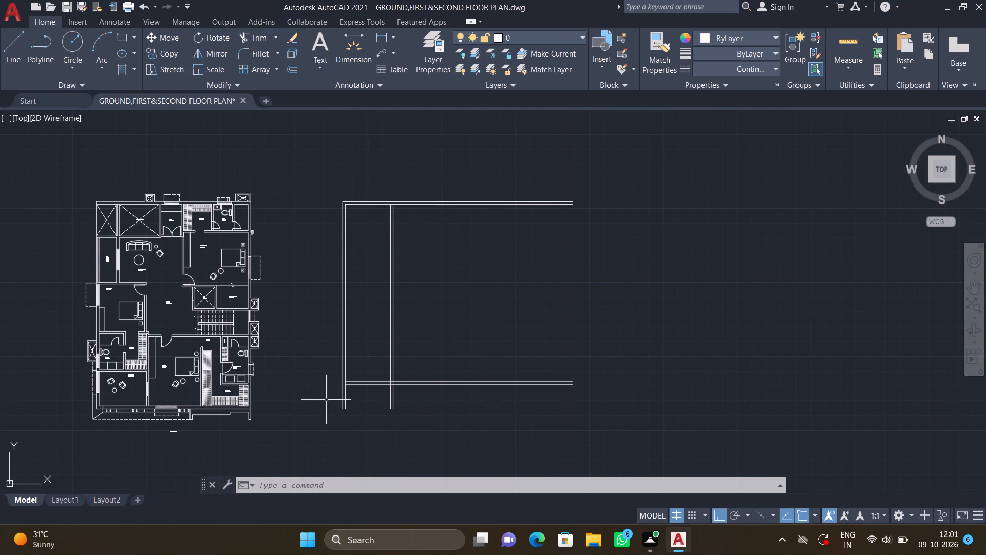
{"action": "scroll", "coordinate": [348, 400], "scroll_direction": "up", "scroll_amount": 2}
{"action": "type", "text": "EX"}
{"action": "key", "text": "Return"}
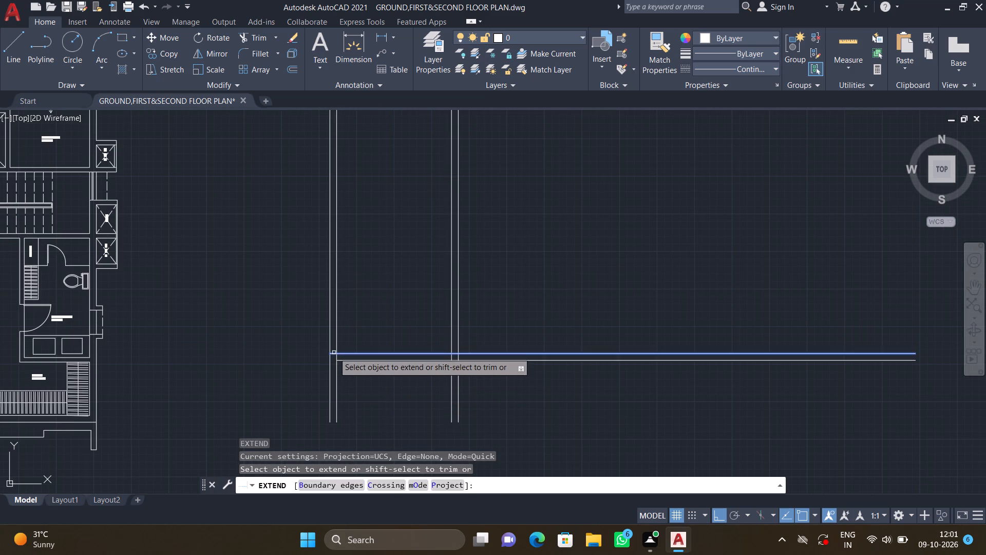
{"action": "double_click", "coordinate": [342, 355]}
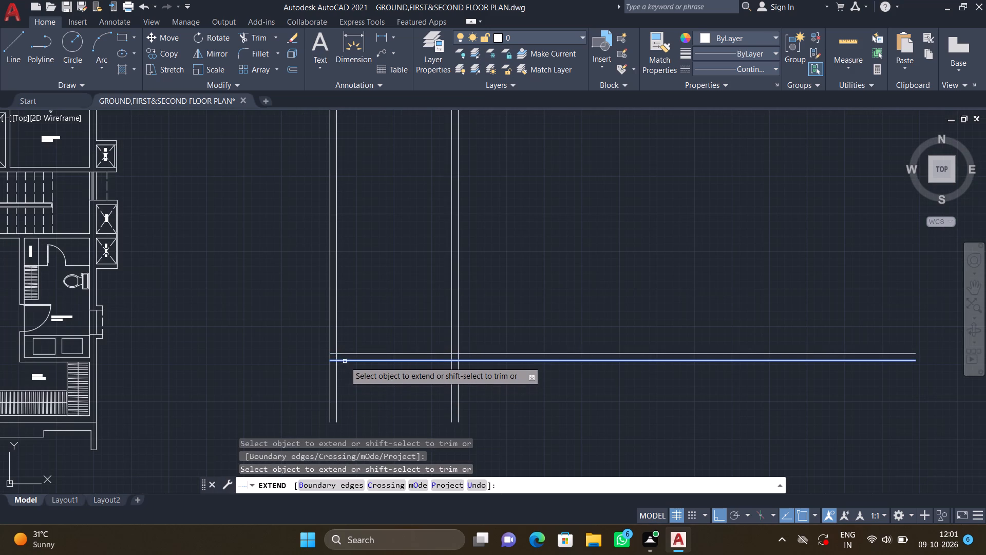
{"action": "left_click", "coordinate": [345, 361]}
{"action": "key", "text": "Return"}
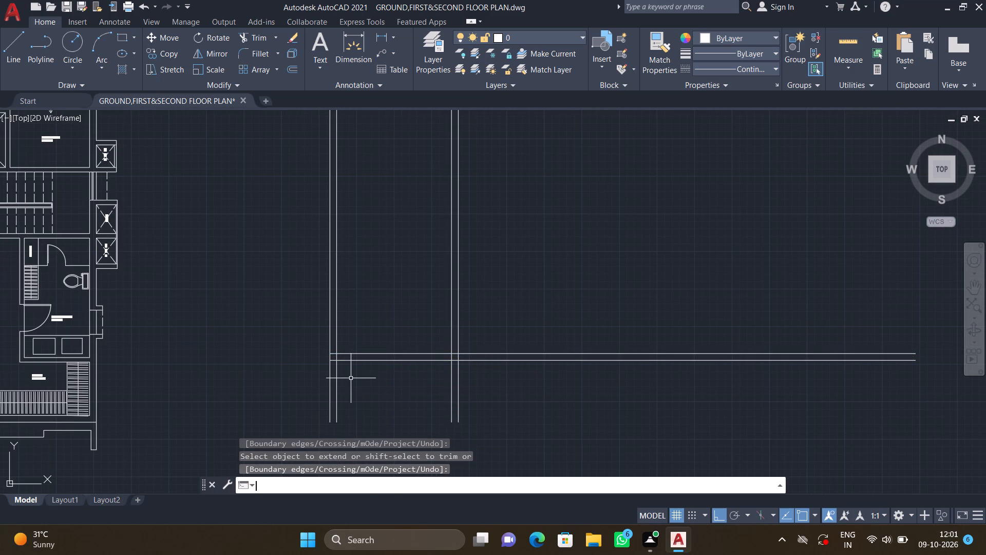
Trim the ends of the left wall and interior vertical wall lines that project below the lower wall.
{"action": "type", "text": "TR"}
{"action": "key", "text": "Return"}
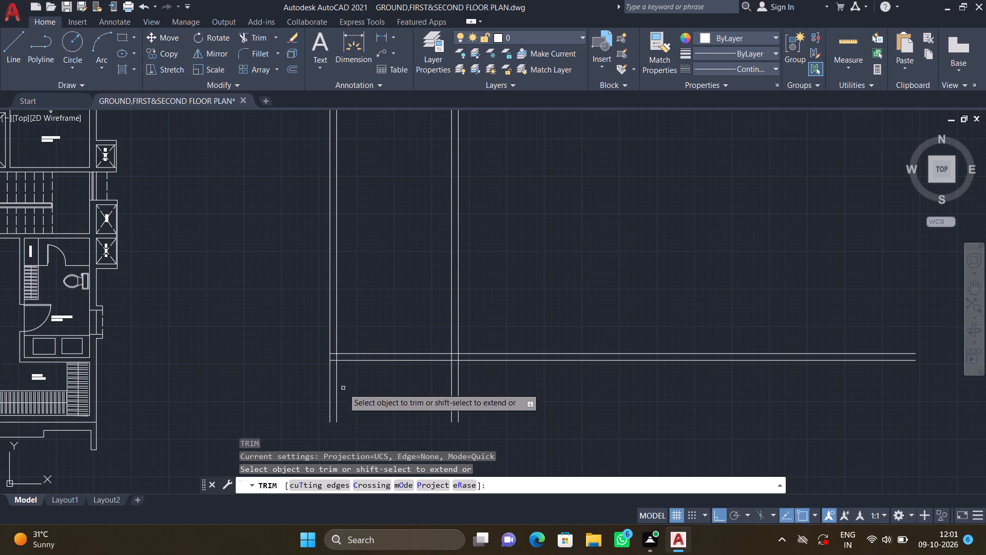
{"action": "left_click_drag", "start_coordinate": [352, 396], "coordinate": [304, 402]}
{"action": "left_click_drag", "start_coordinate": [421, 395], "coordinate": [436, 393]}
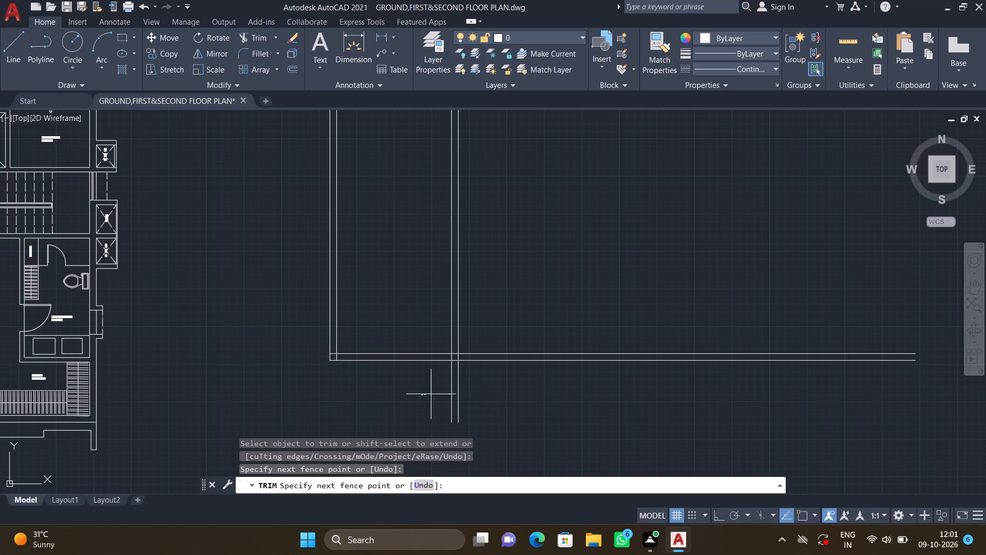
{"action": "left_click_drag", "start_coordinate": [436, 393], "coordinate": [518, 400]}
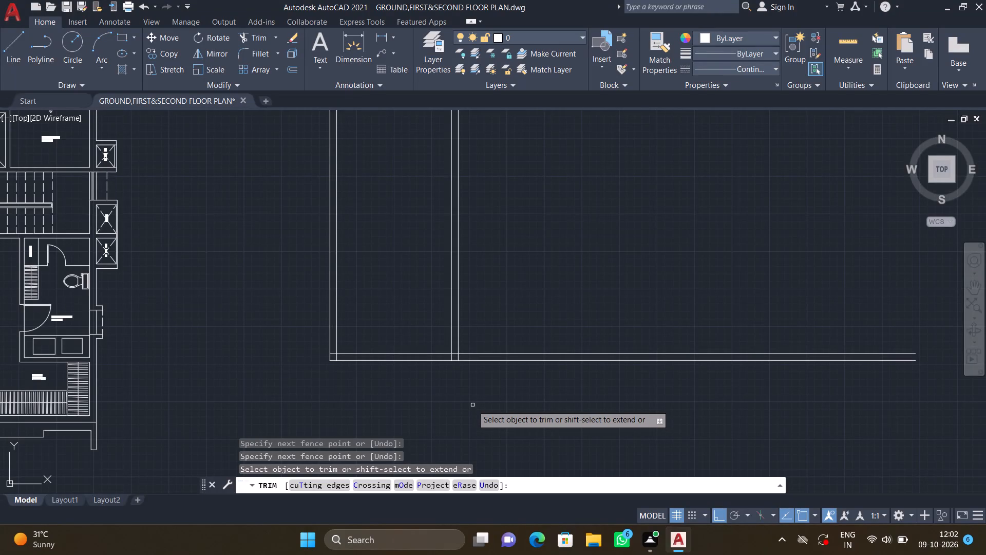
{"action": "scroll", "coordinate": [472, 403], "scroll_direction": "down", "scroll_amount": 1}
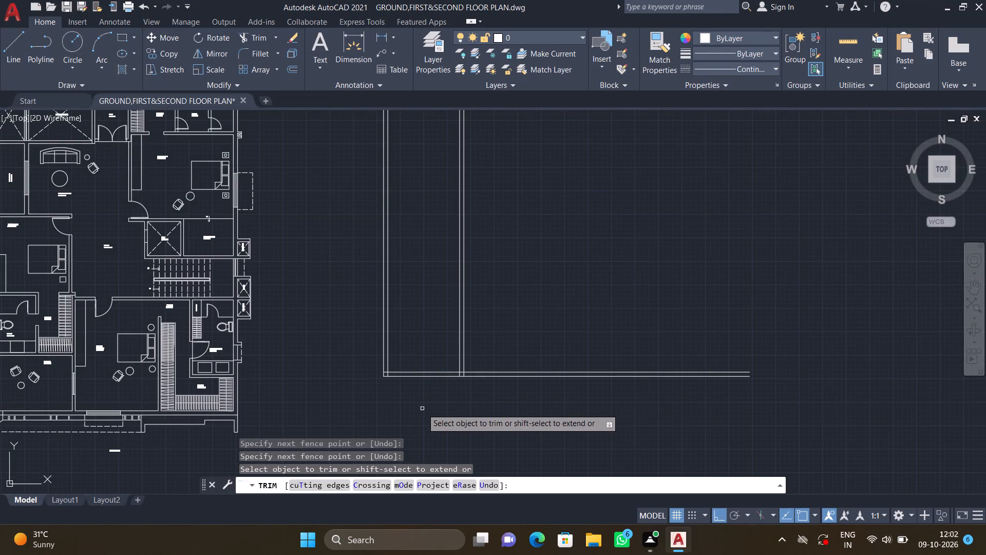
{"action": "scroll", "coordinate": [421, 405], "scroll_direction": "down", "scroll_amount": 2}
{"action": "middle_click_drag", "start_coordinate": [394, 409], "coordinate": [359, 362]}
{"action": "scroll", "coordinate": [374, 353], "scroll_direction": "down", "scroll_amount": 1}
{"action": "scroll", "coordinate": [398, 303], "scroll_direction": "up", "scroll_amount": 3}
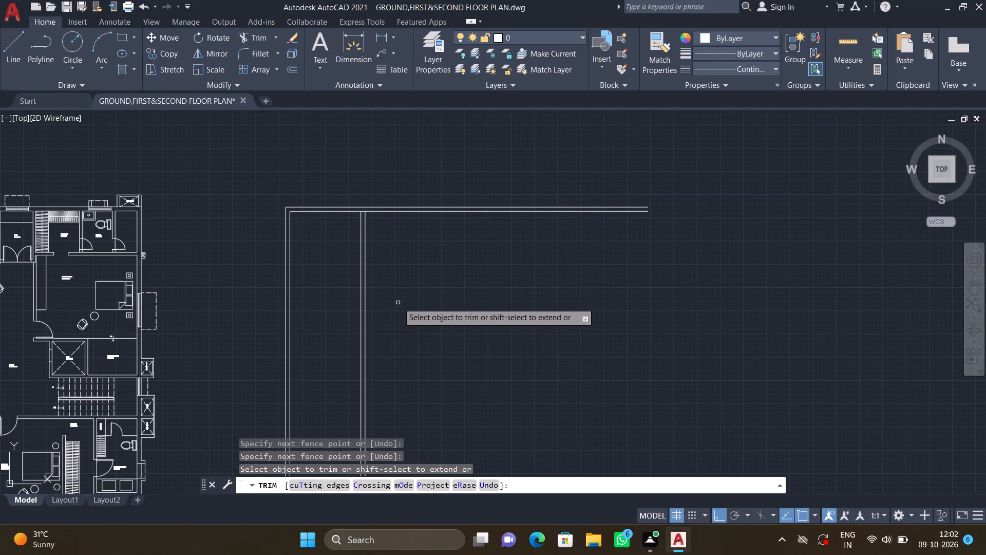
{"action": "key", "text": "Return"}
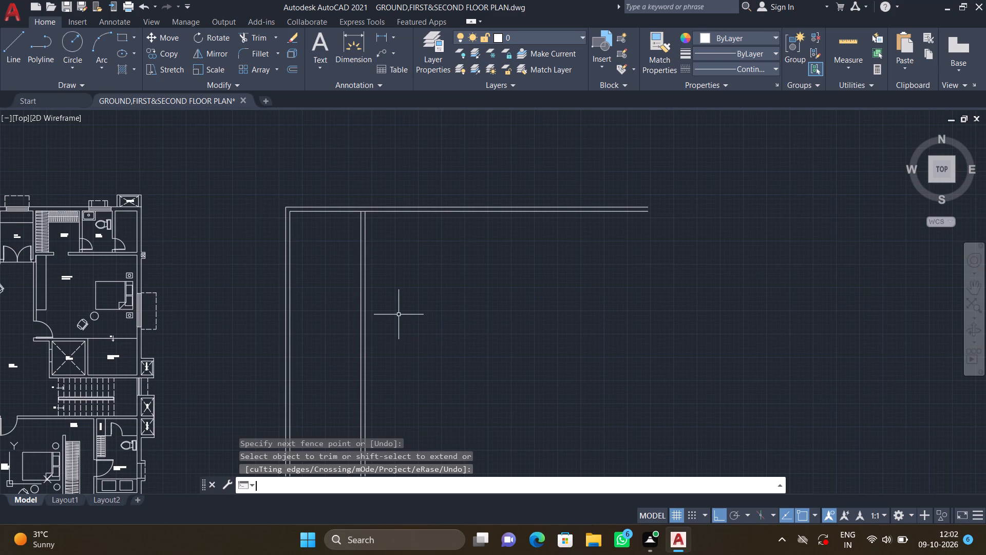
Offset the inner horizontal line of the top wall 7'0" downward, into the new plan.
{"action": "middle_click_drag", "start_coordinate": [389, 308], "coordinate": [383, 213]}
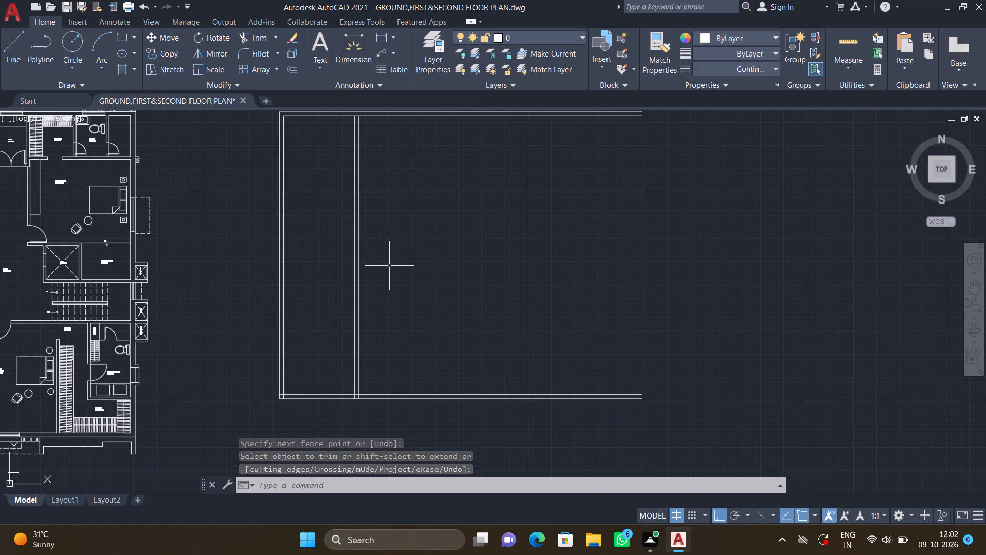
{"action": "middle_click_drag", "start_coordinate": [389, 268], "coordinate": [408, 345]}
{"action": "middle_click_drag", "start_coordinate": [396, 307], "coordinate": [393, 310]}
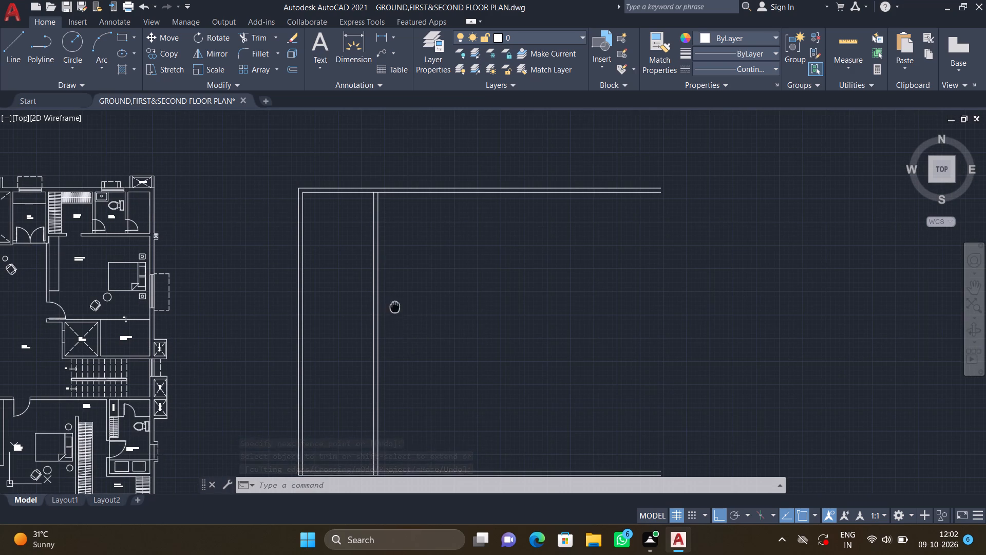
{"action": "middle_click_drag", "start_coordinate": [393, 310], "coordinate": [386, 334]}
{"action": "key", "text": "o"}
{"action": "key", "text": "Return"}
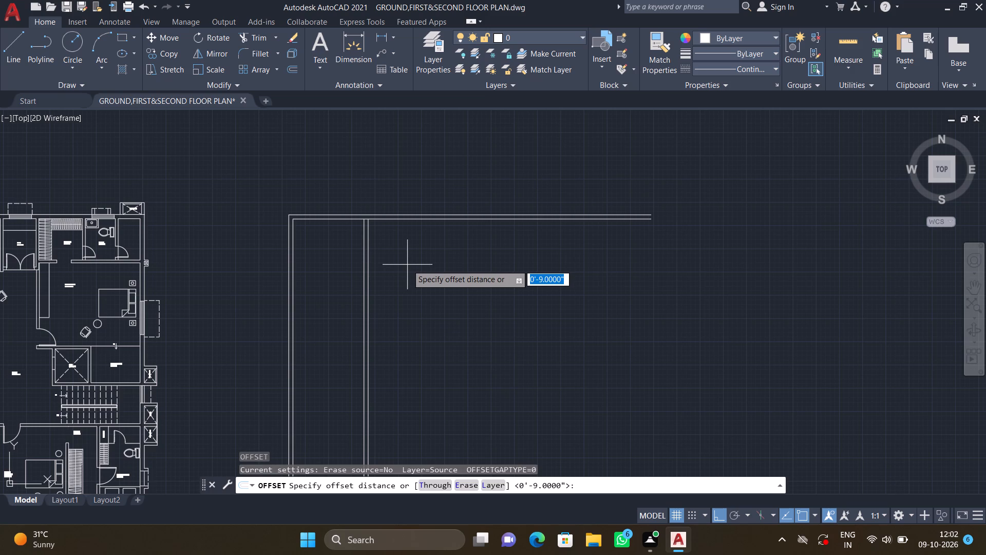
{"action": "type", "text": "7'"}
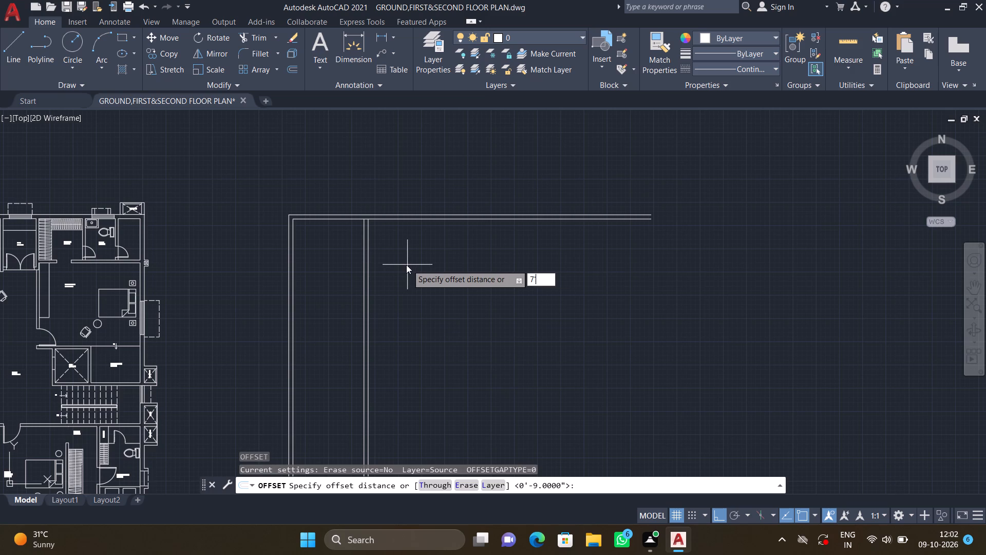
{"action": "type", "text": "0\""}
{"action": "key", "text": "Return"}
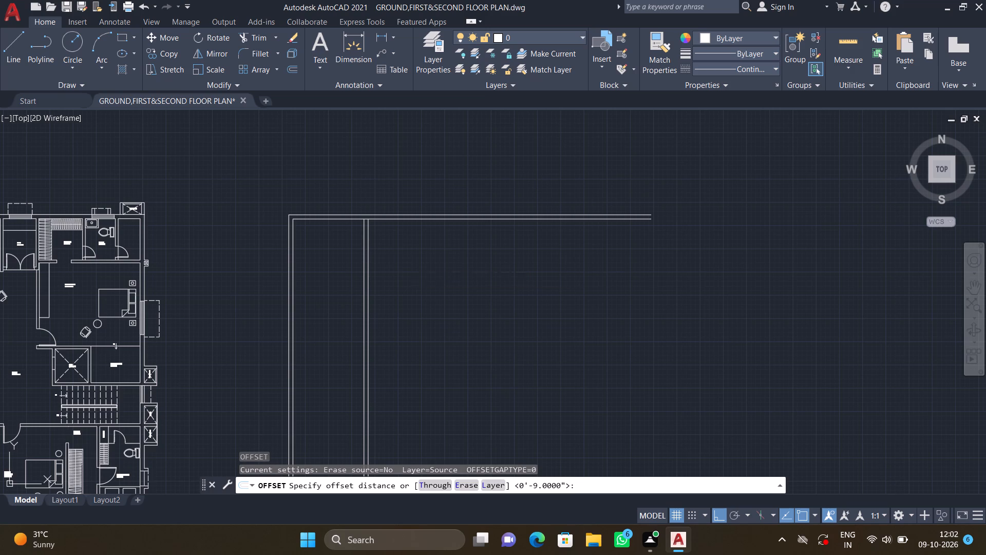
{"action": "left_click", "coordinate": [413, 219]}
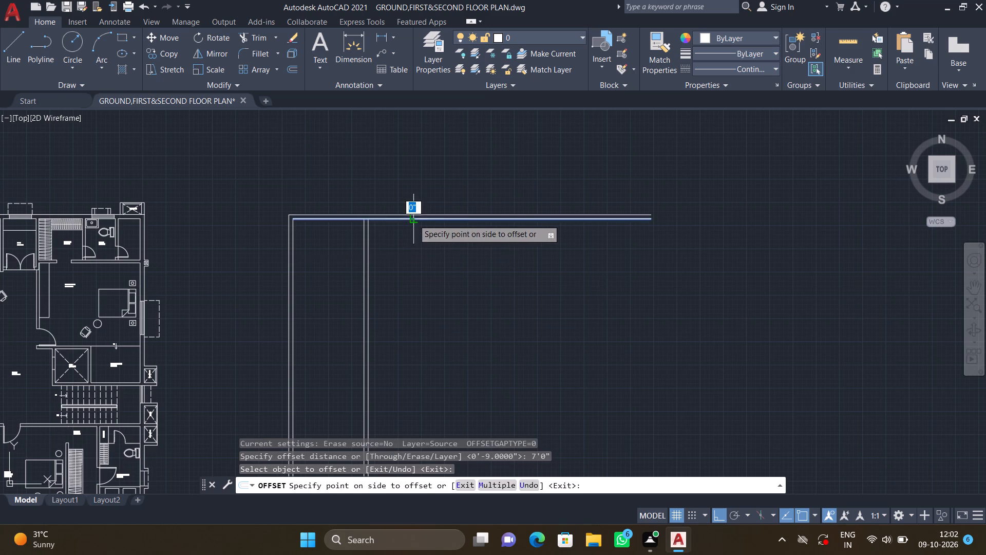
{"action": "double_click", "coordinate": [421, 274]}
{"action": "key", "text": "Return"}
Offset the new interior horizontal line 9" downward to form the wall thickness.
{"action": "key", "text": "o"}
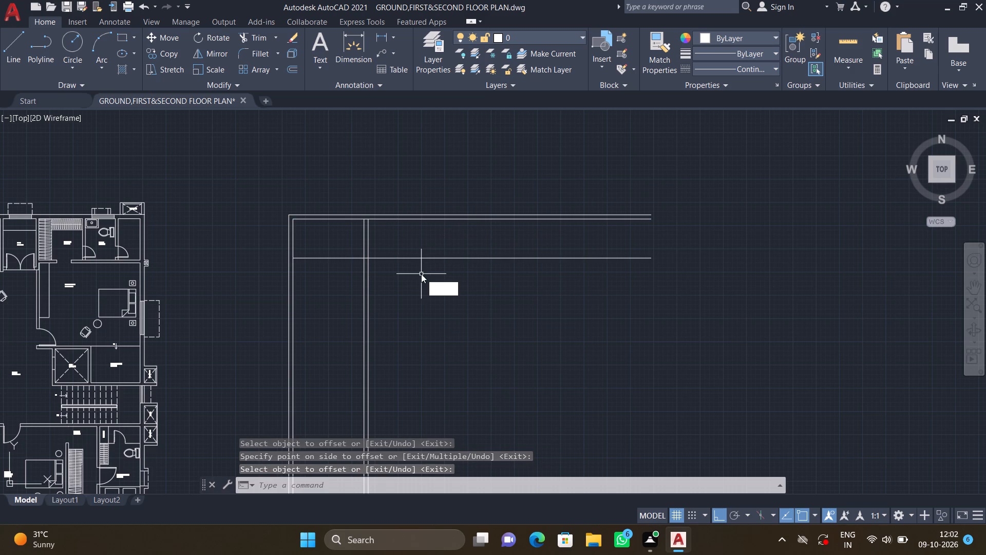
{"action": "key", "text": "Return"}
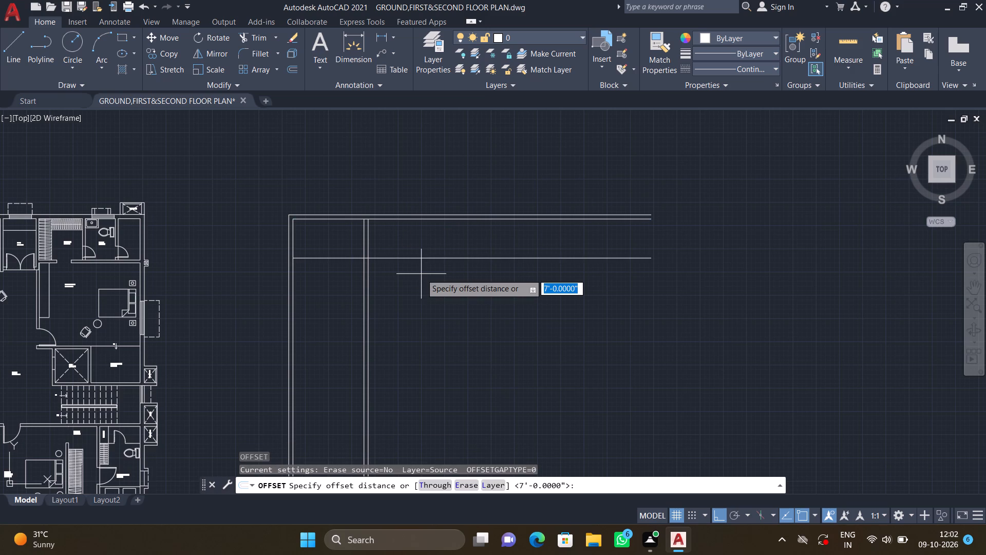
{"action": "type", "text": "9\""}
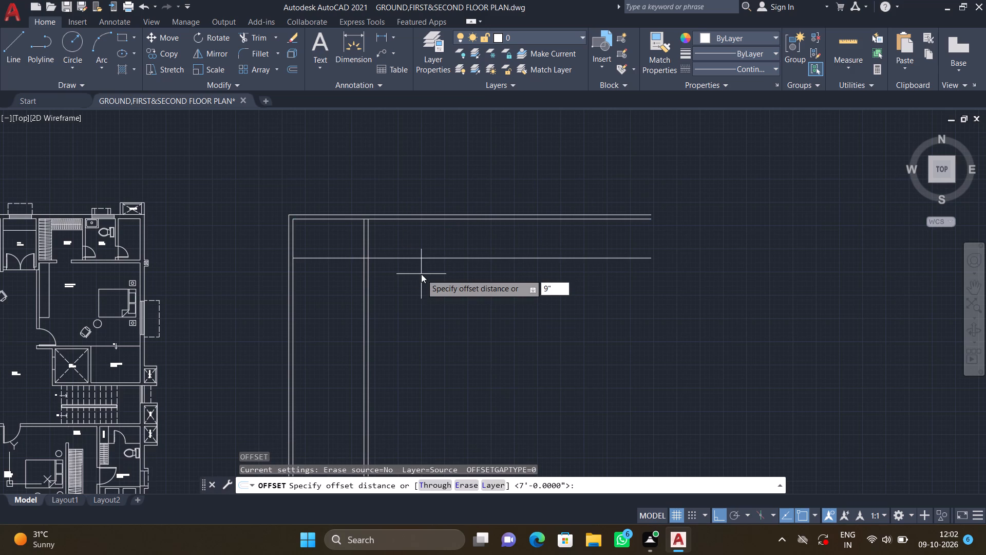
{"action": "key", "text": "Return"}
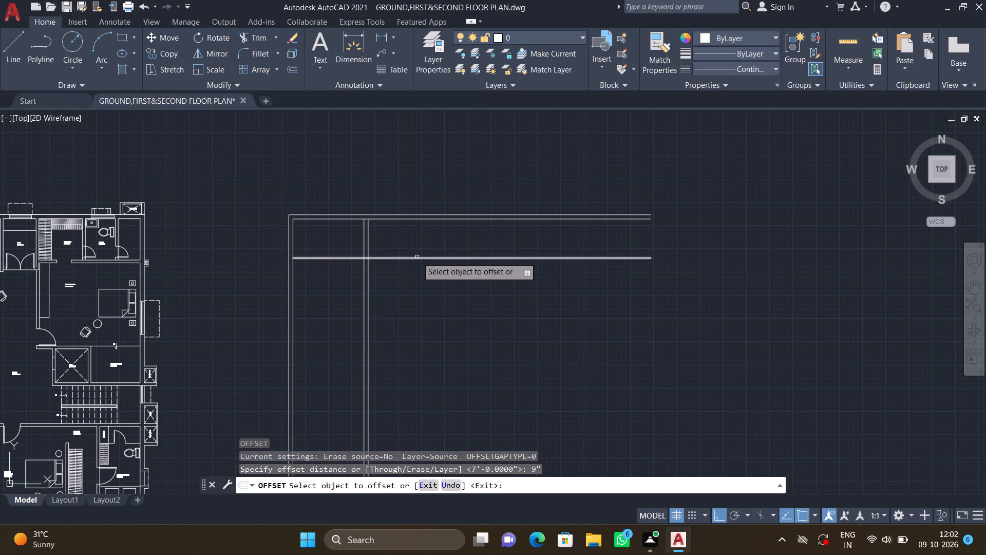
{"action": "double_click", "coordinate": [417, 256]}
{"action": "double_click", "coordinate": [421, 317]}
{"action": "key", "text": "Return"}
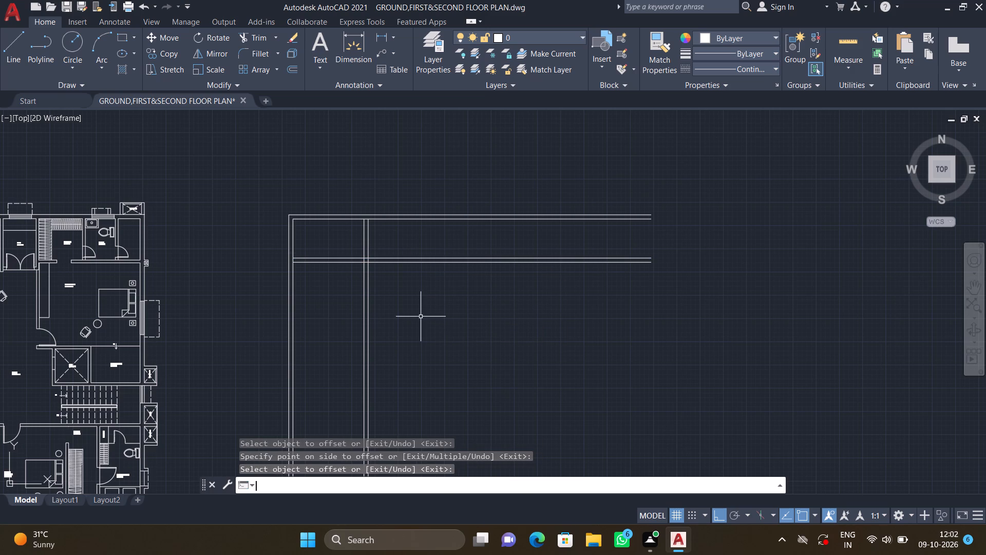
Trim the two interior horizontal wall lines between the left wall and the interior vertical wall.
{"action": "key", "text": "t"}
{"action": "key", "text": "r"}
{"action": "key", "text": "Return"}
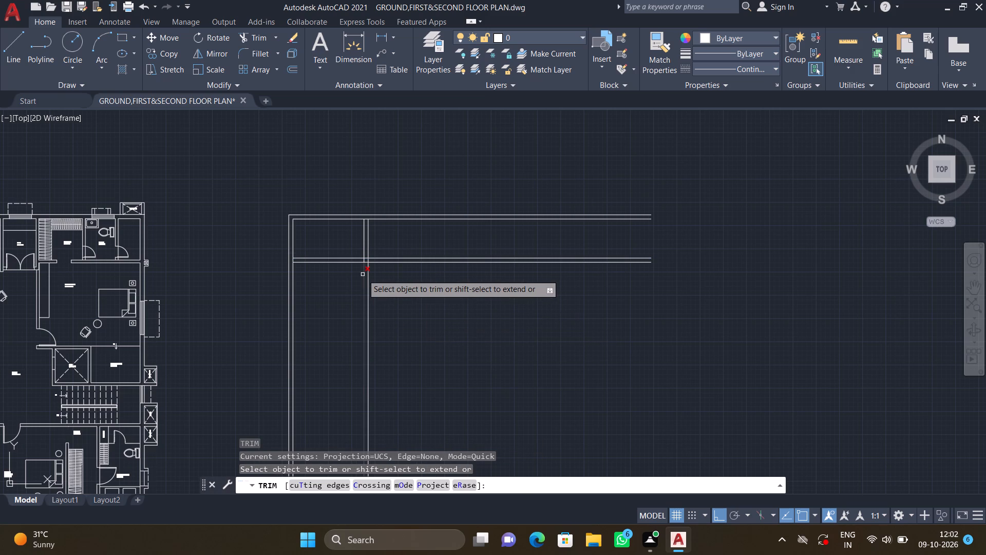
{"action": "scroll", "coordinate": [348, 258], "scroll_direction": "up", "scroll_amount": 1}
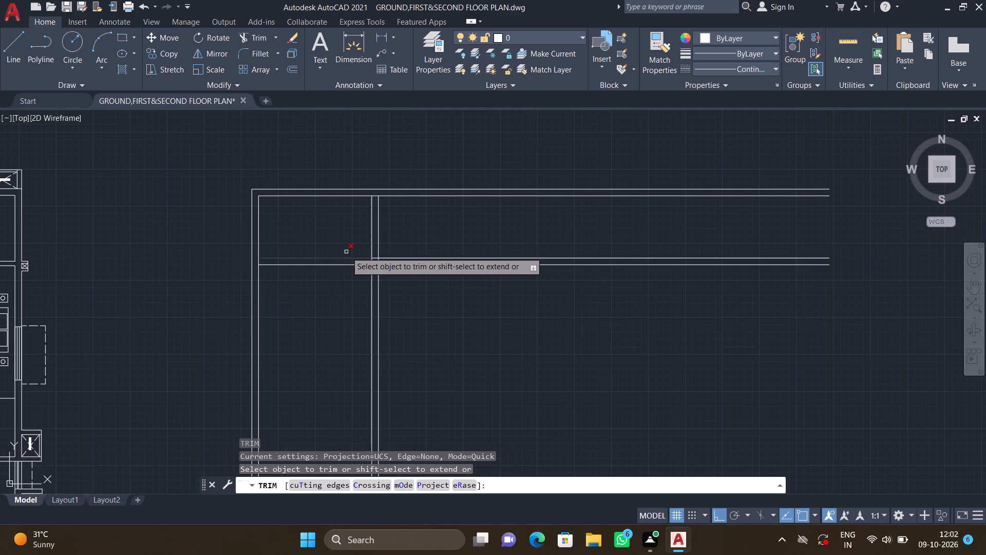
{"action": "left_click_drag", "start_coordinate": [346, 252], "coordinate": [346, 276]}
{"action": "left_click_drag", "start_coordinate": [346, 279], "coordinate": [346, 287]}
{"action": "left_click", "coordinate": [351, 279]}
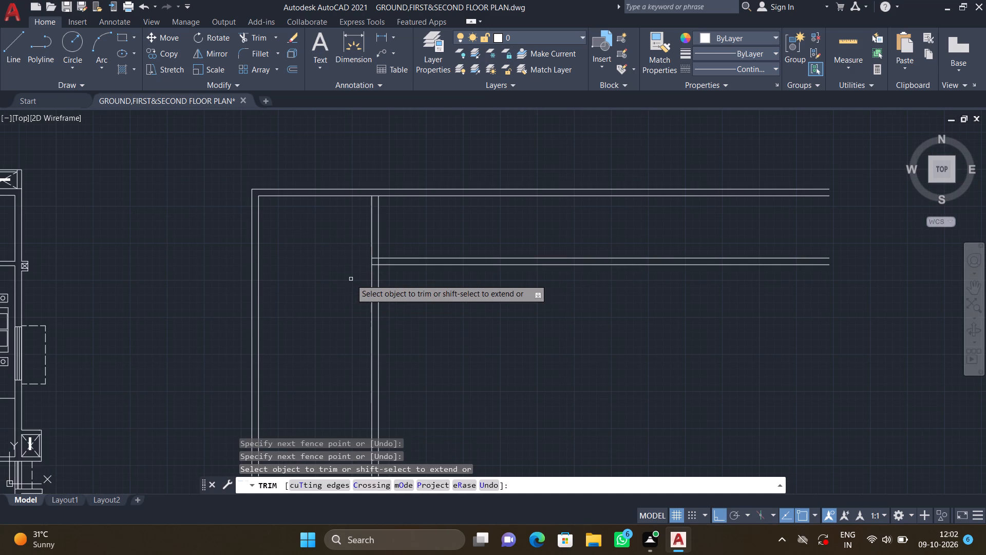
{"action": "key", "text": "Return"}
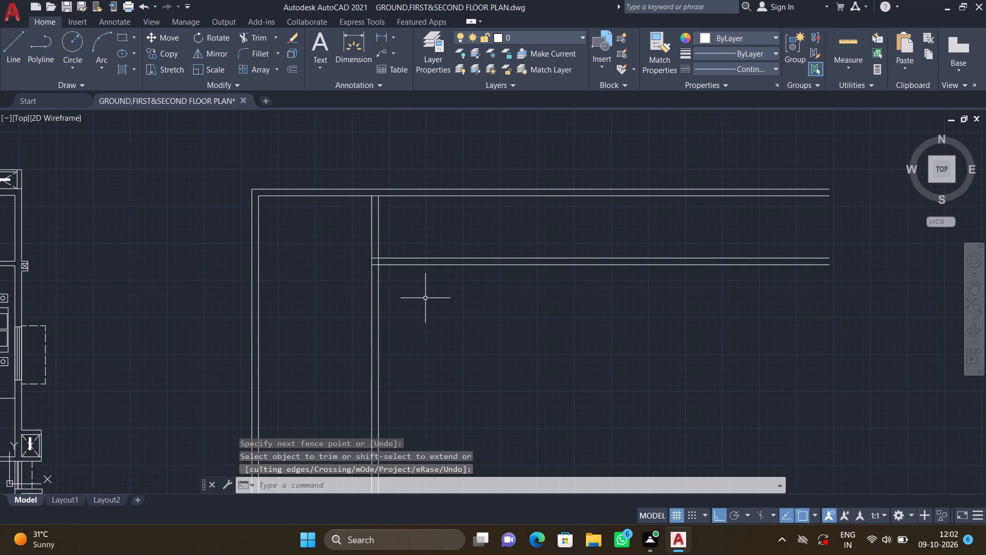
Trim the two interior vertical wall lines between the top wall and the interior horizontal wall.
{"action": "scroll", "coordinate": [444, 300], "scroll_direction": "down", "scroll_amount": 1}
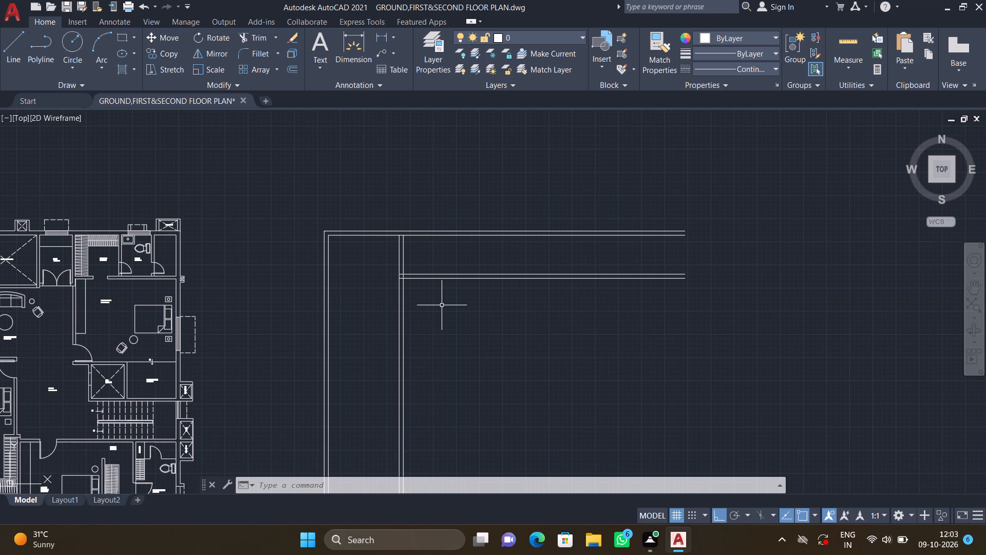
{"action": "scroll", "coordinate": [436, 305], "scroll_direction": "down", "scroll_amount": 2}
{"action": "middle_click_drag", "start_coordinate": [430, 326], "coordinate": [414, 311]}
{"action": "scroll", "coordinate": [407, 268], "scroll_direction": "up", "scroll_amount": 4}
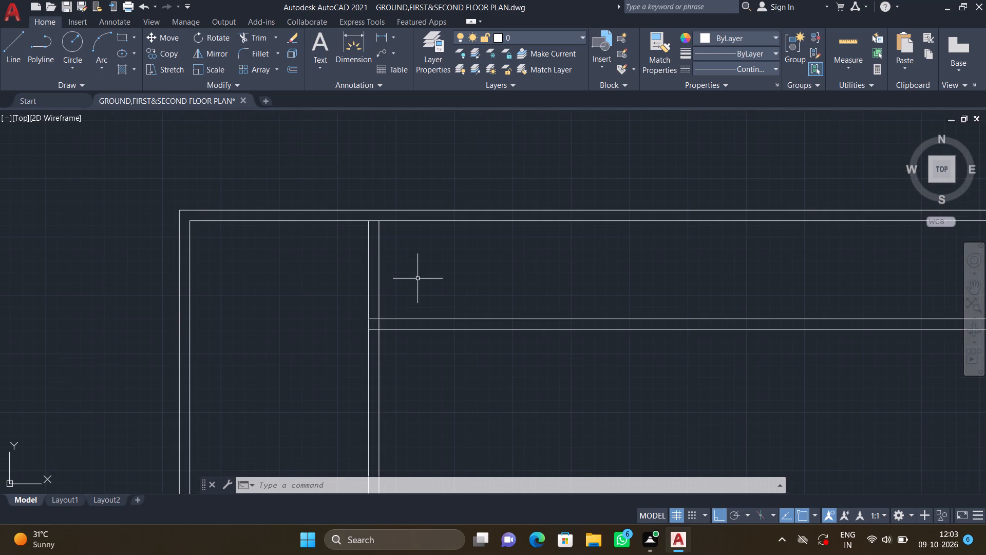
{"action": "type", "text": "TR"}
{"action": "key", "text": "Return"}
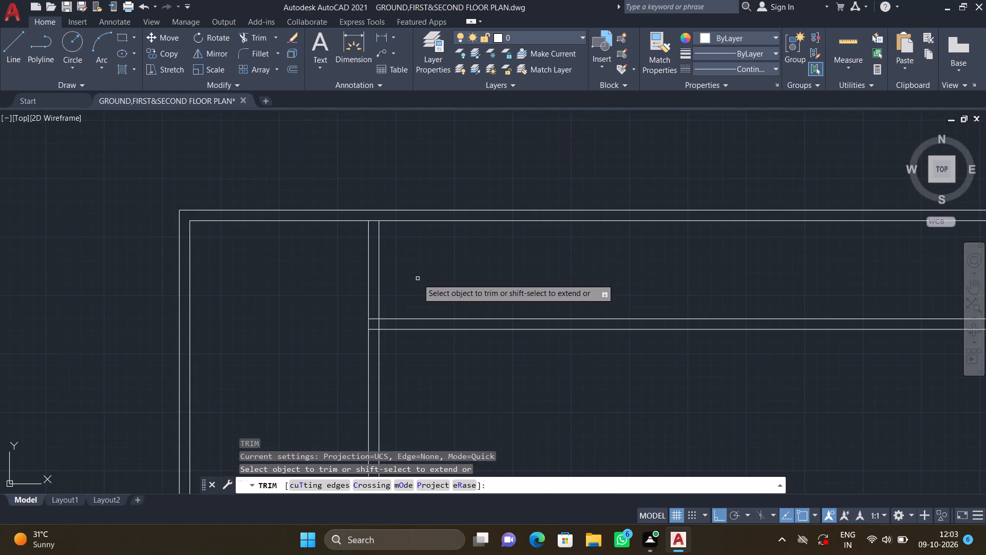
{"action": "left_click", "coordinate": [369, 265]}
{"action": "left_click", "coordinate": [378, 267]}
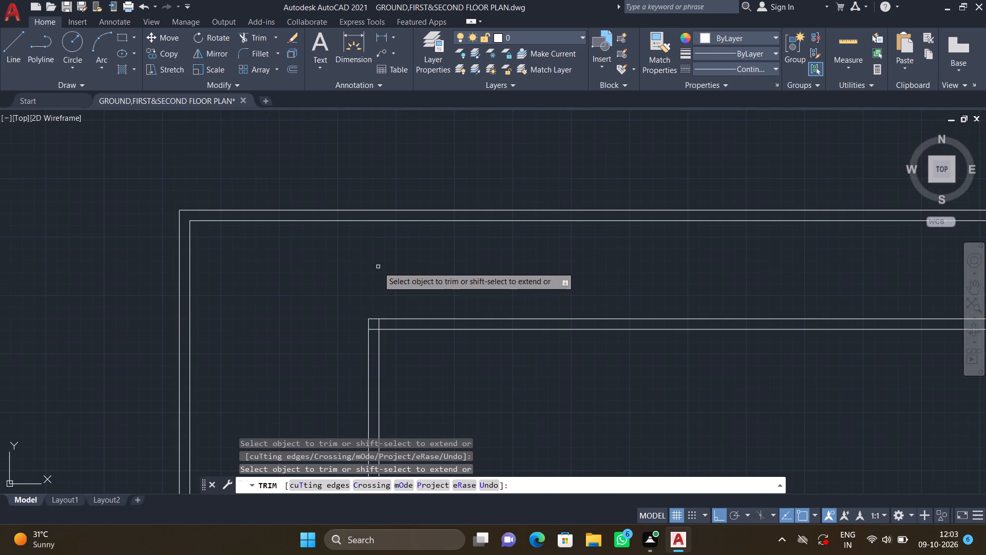
{"action": "key", "text": "Return"}
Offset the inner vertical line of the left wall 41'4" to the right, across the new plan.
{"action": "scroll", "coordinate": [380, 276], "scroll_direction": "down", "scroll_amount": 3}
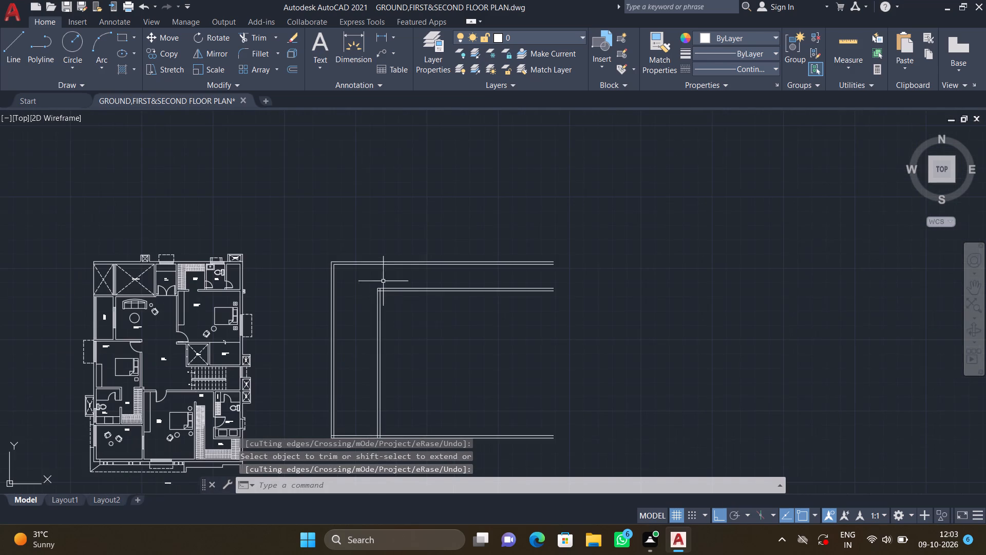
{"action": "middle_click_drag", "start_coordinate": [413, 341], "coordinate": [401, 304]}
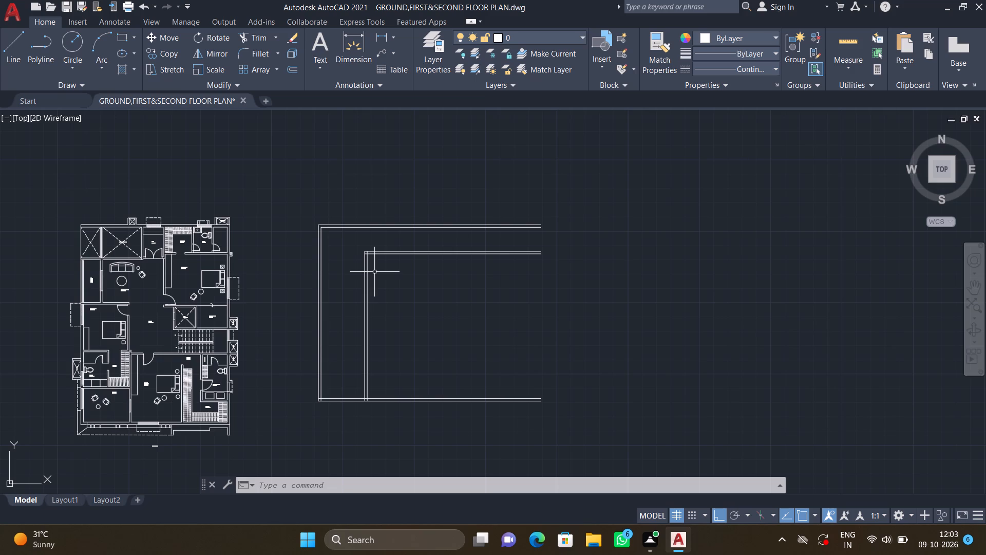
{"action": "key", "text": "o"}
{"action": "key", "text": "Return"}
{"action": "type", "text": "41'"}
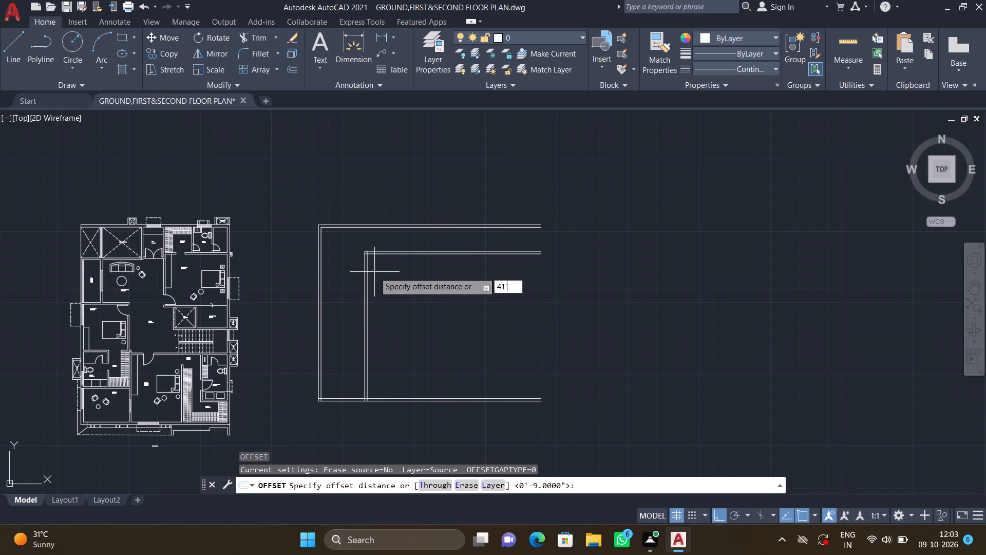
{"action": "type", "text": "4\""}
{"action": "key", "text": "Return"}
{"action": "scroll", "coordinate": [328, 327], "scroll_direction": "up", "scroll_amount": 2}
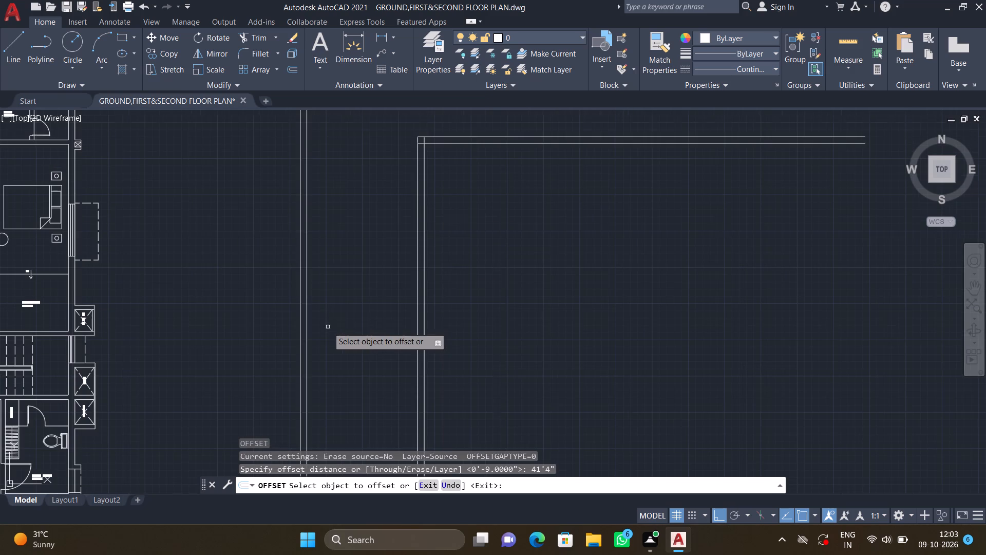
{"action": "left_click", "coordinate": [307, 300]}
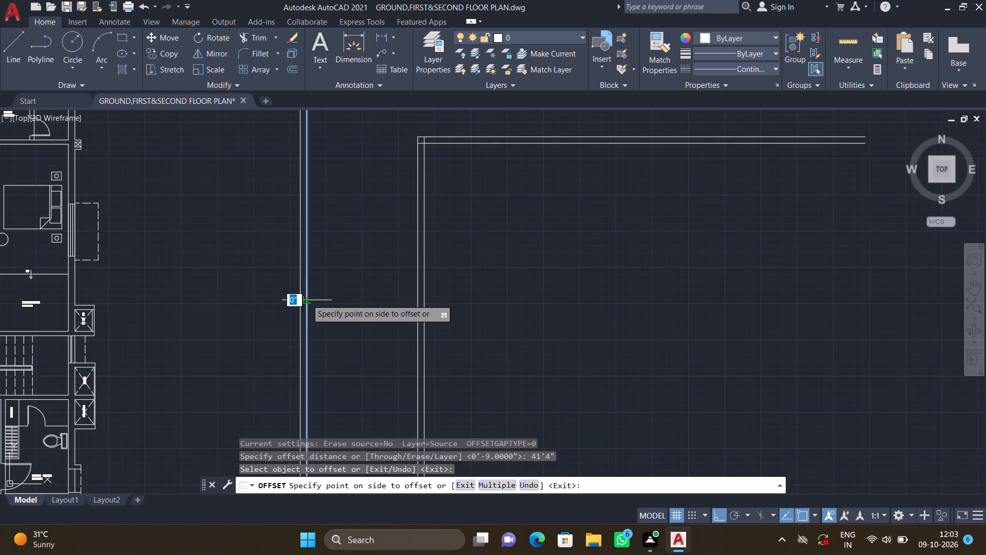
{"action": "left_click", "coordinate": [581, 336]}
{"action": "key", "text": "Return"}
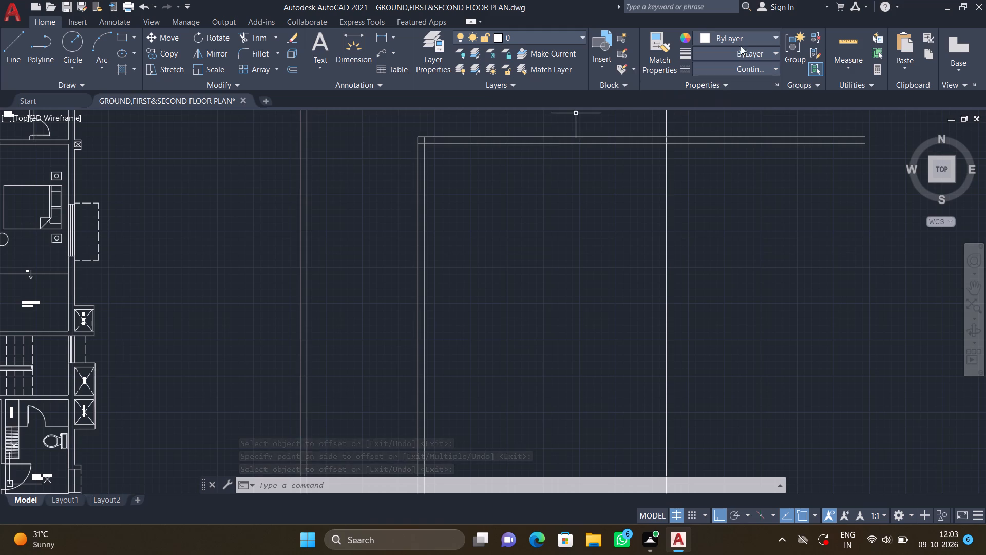
Measure the horizontal distance from the left wall's inner line to the new vertical line with a trial linear dimension.
{"action": "double_click", "coordinate": [389, 35]}
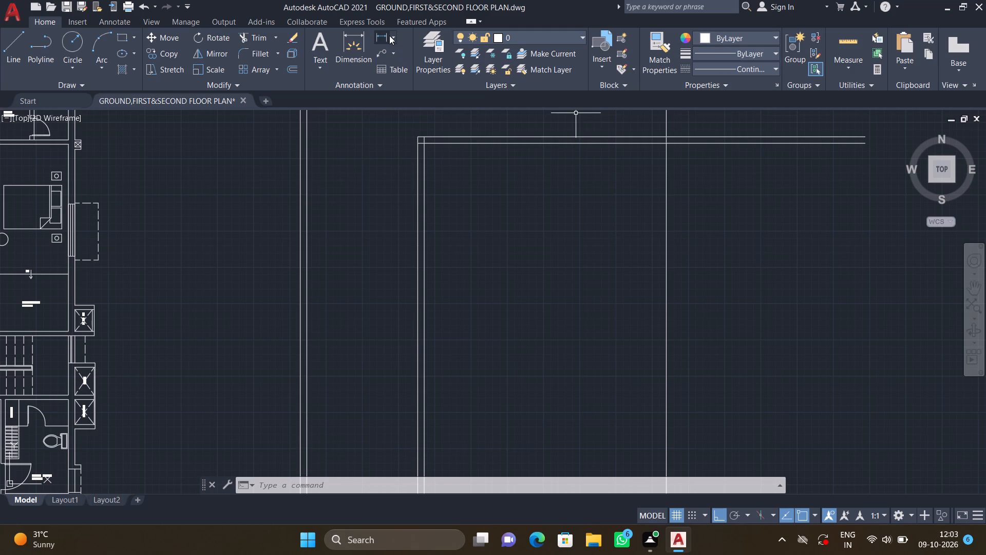
{"action": "left_click", "coordinate": [391, 39]}
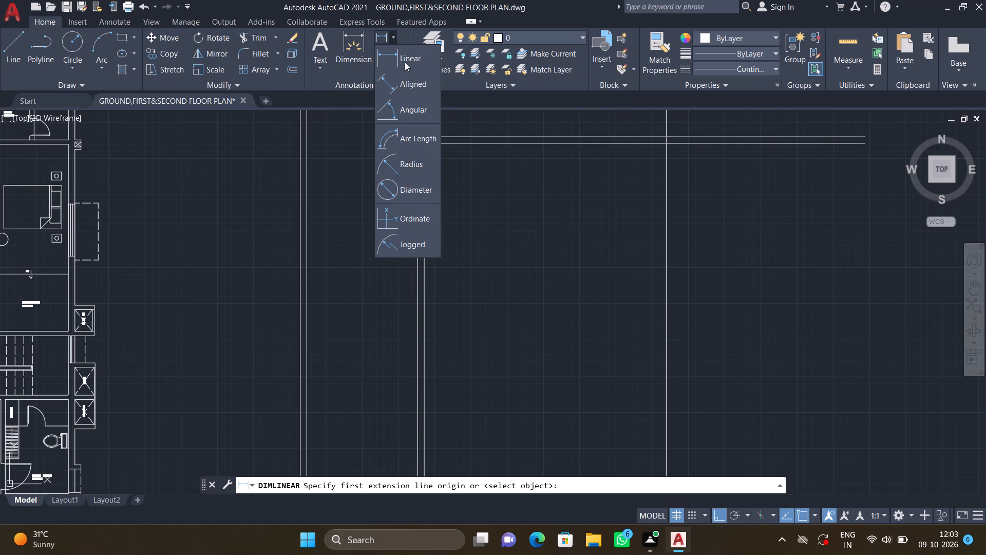
{"action": "left_click", "coordinate": [405, 62]}
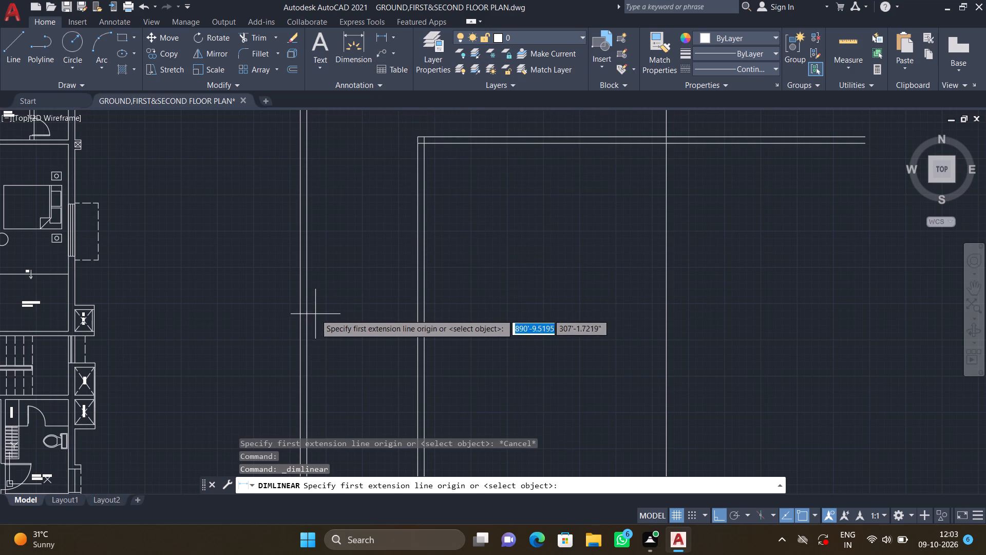
{"action": "left_click", "coordinate": [307, 306]}
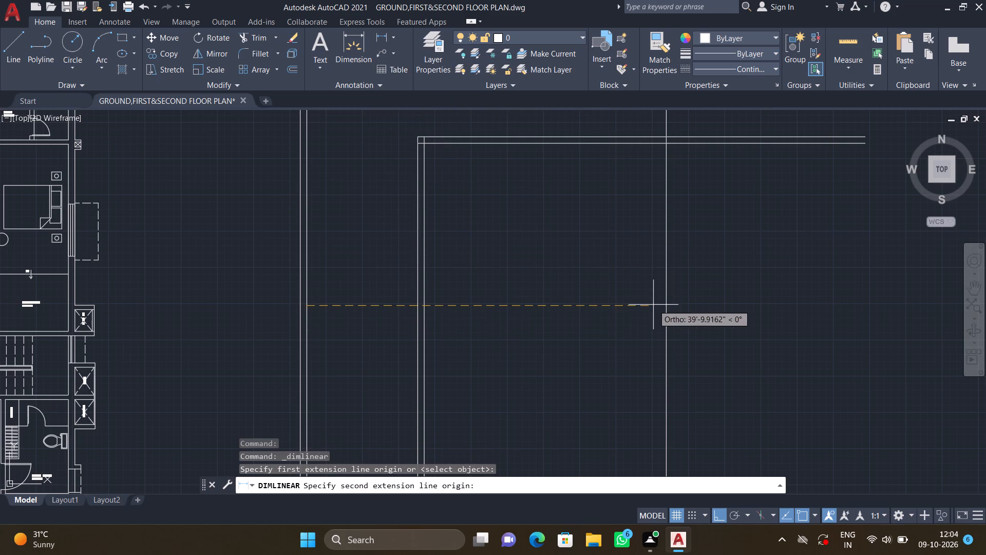
{"action": "left_click", "coordinate": [666, 303]}
{"action": "scroll", "coordinate": [452, 321], "scroll_direction": "up", "scroll_amount": 3}
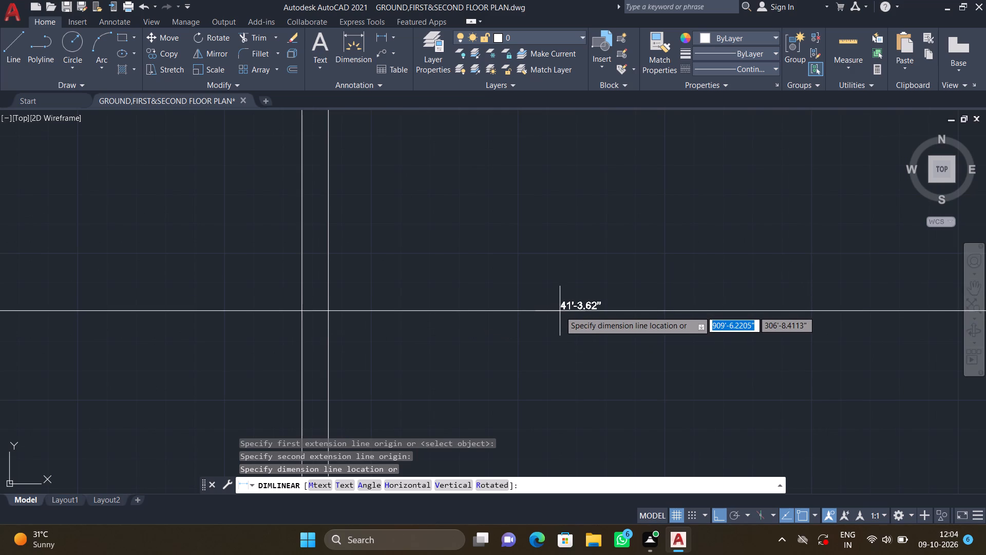
{"action": "key", "text": "Escape"}
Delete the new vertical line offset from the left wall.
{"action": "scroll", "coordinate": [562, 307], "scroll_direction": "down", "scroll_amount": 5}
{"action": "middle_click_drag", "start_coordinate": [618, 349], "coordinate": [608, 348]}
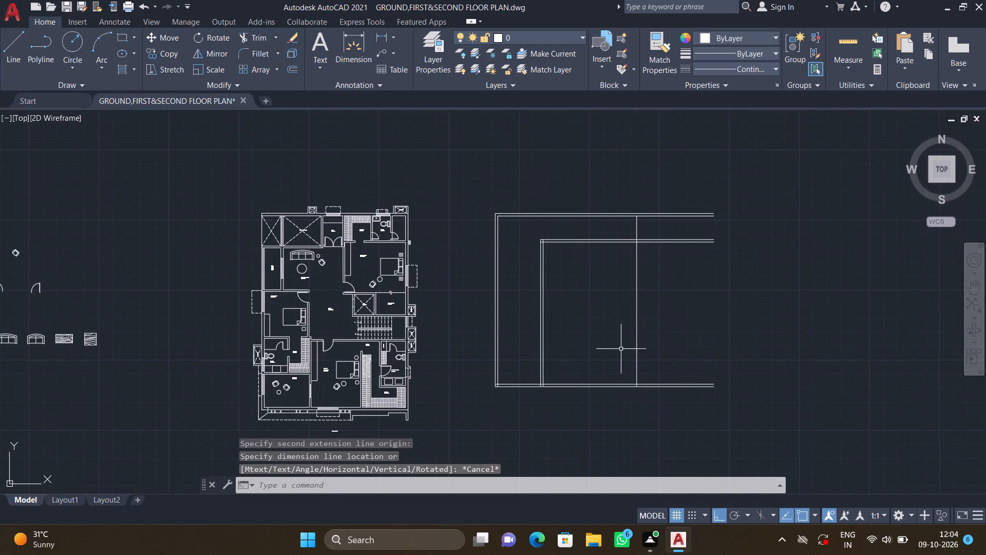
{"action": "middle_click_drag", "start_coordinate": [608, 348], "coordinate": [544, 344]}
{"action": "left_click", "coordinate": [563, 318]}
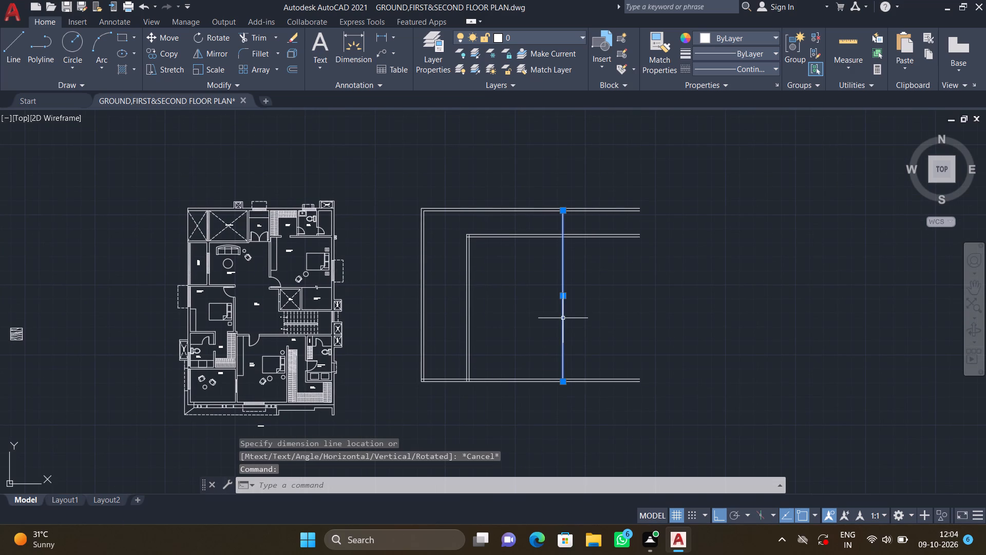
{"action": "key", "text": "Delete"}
Offset the left wall's inner vertical line 41'4" to the right, into the new plan.
{"action": "key", "text": "o"}
{"action": "key", "text": "Return"}
{"action": "type", "text": "41'"}
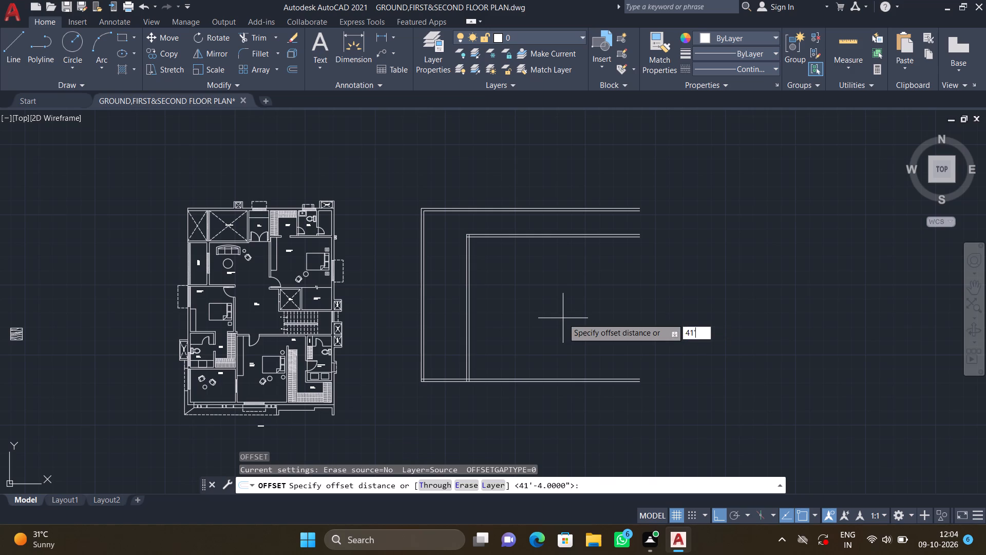
{"action": "key", "text": "4"}
{"action": "key", "text": "shift+quotedbl"}
{"action": "key", "text": "Return"}
{"action": "scroll", "coordinate": [431, 344], "scroll_direction": "up", "scroll_amount": 2}
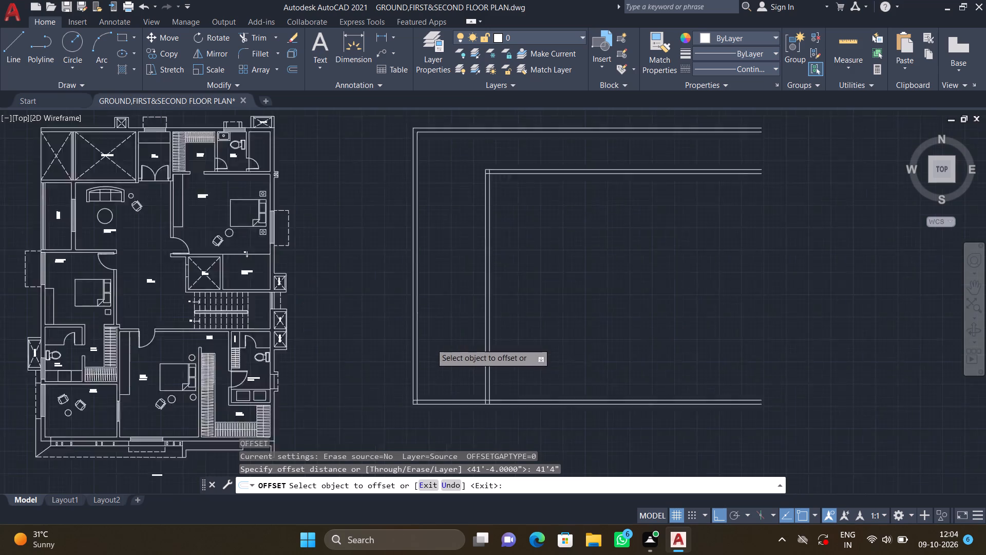
{"action": "left_click", "coordinate": [405, 319]}
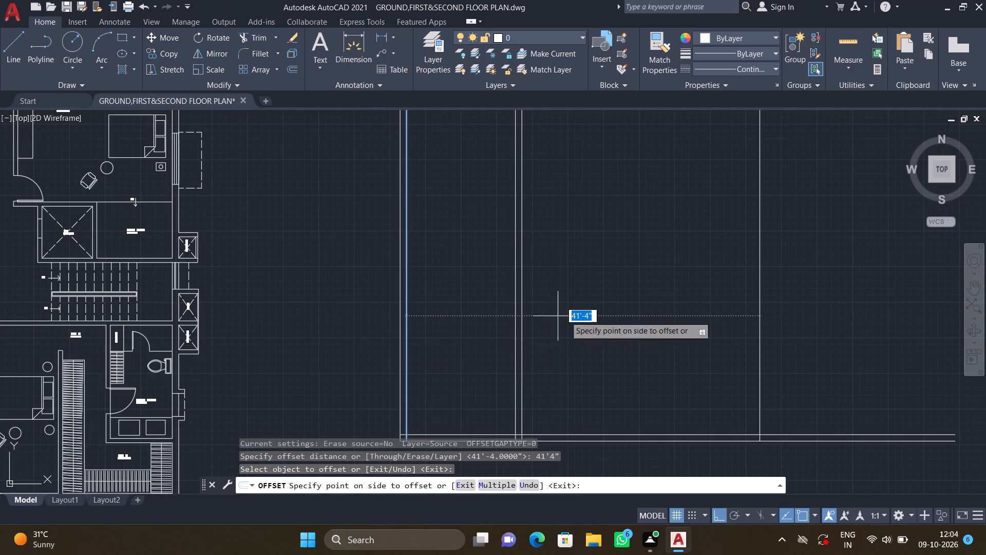
{"action": "left_click", "coordinate": [789, 296]}
{"action": "key", "text": "Return"}
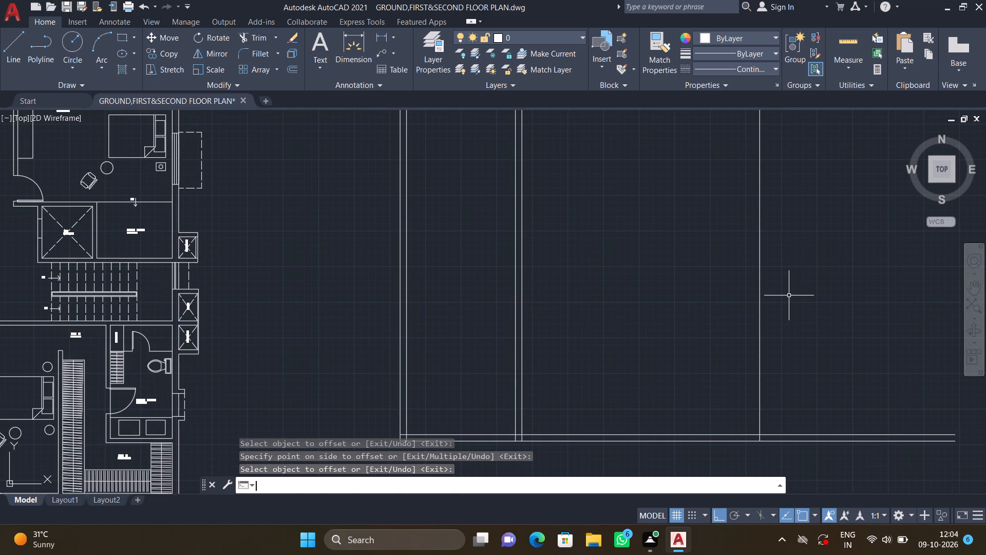
Check the spacing between the new plan's walls and the new vertical line with the Quick measure tool.
{"action": "scroll", "coordinate": [788, 277], "scroll_direction": "down", "scroll_amount": 2}
{"action": "middle_click_drag", "start_coordinate": [789, 311], "coordinate": [484, 378]}
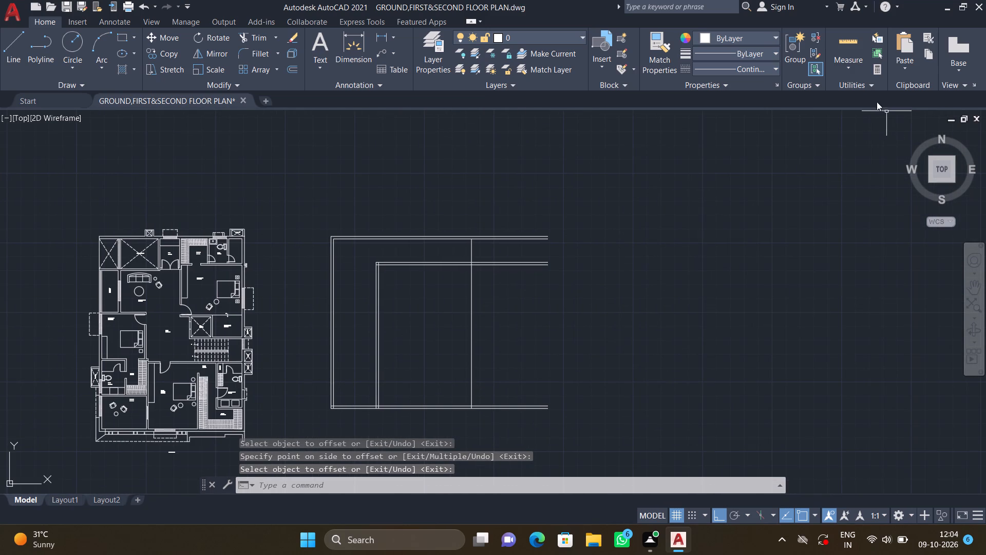
{"action": "double_click", "coordinate": [848, 67]}
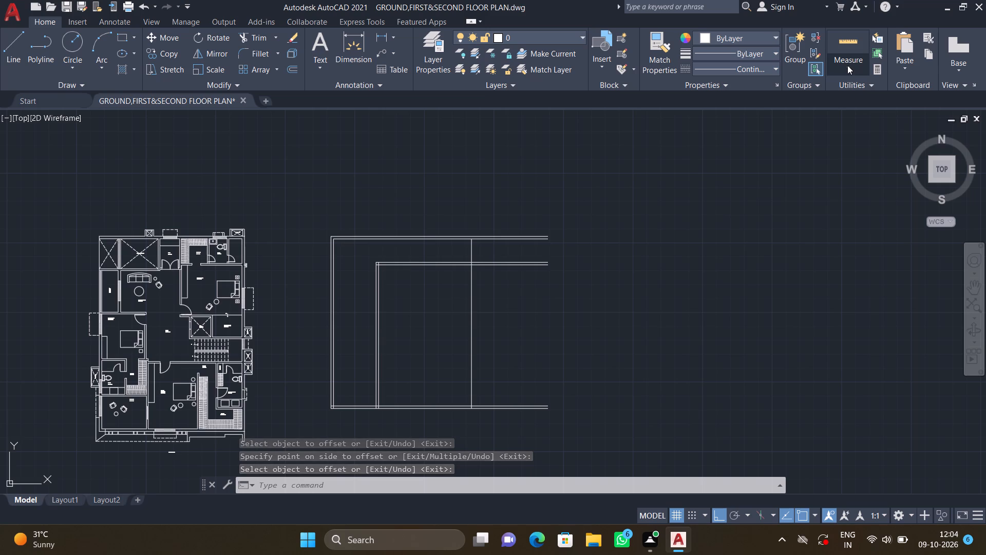
{"action": "left_click", "coordinate": [847, 65]}
{"action": "left_click", "coordinate": [861, 86]}
{"action": "scroll", "coordinate": [786, 208], "scroll_direction": "down", "scroll_amount": 2}
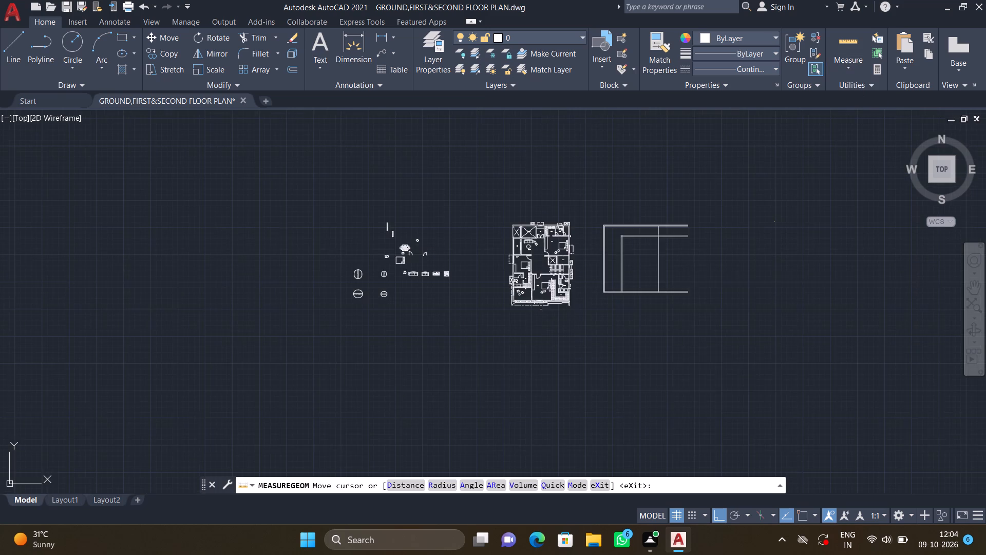
{"action": "middle_click_drag", "start_coordinate": [711, 274], "coordinate": [678, 258]}
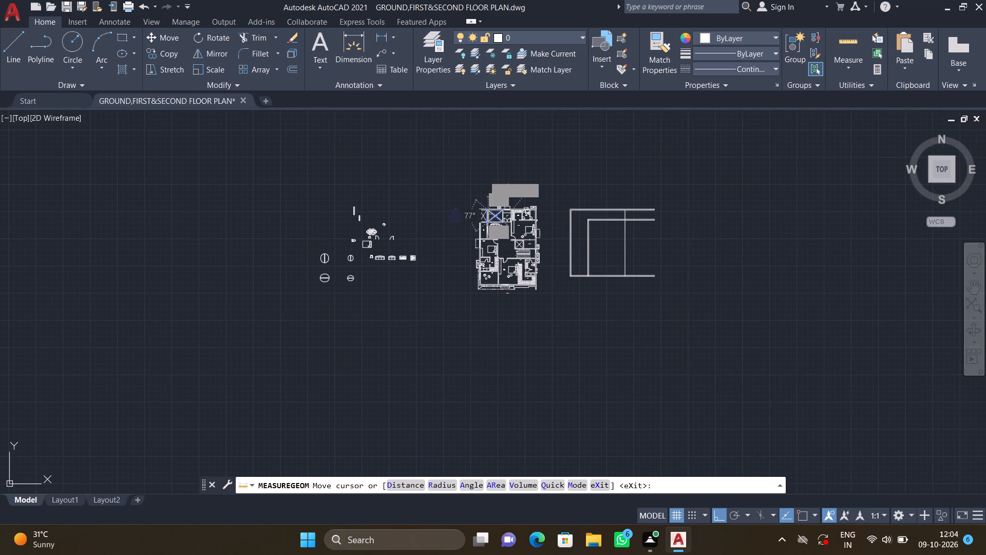
{"action": "scroll", "coordinate": [390, 302], "scroll_direction": "up", "scroll_amount": 2}
{"action": "scroll", "coordinate": [451, 274], "scroll_direction": "down", "scroll_amount": 1}
{"action": "middle_click_drag", "start_coordinate": [426, 318], "coordinate": [333, 366]}
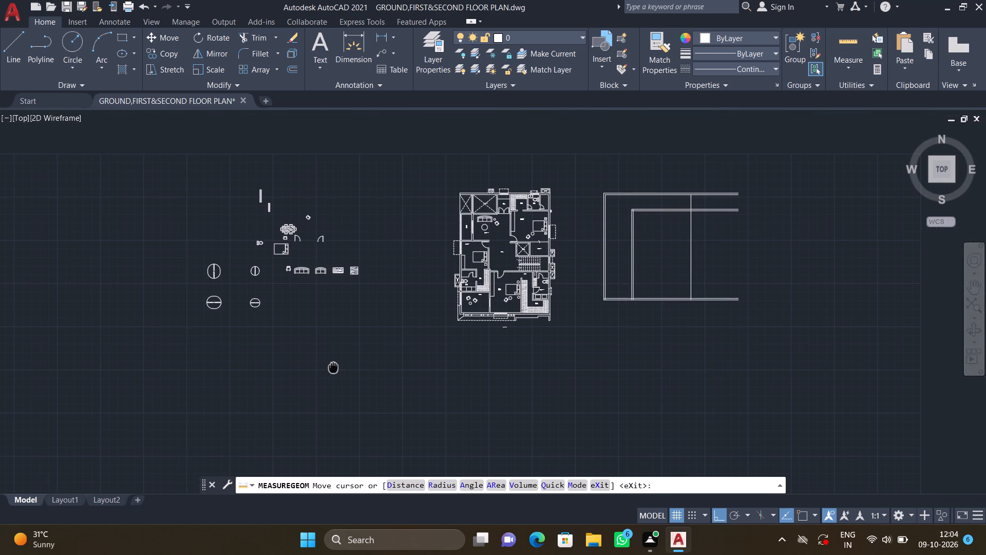
{"action": "scroll", "coordinate": [732, 223], "scroll_direction": "up", "scroll_amount": 2}
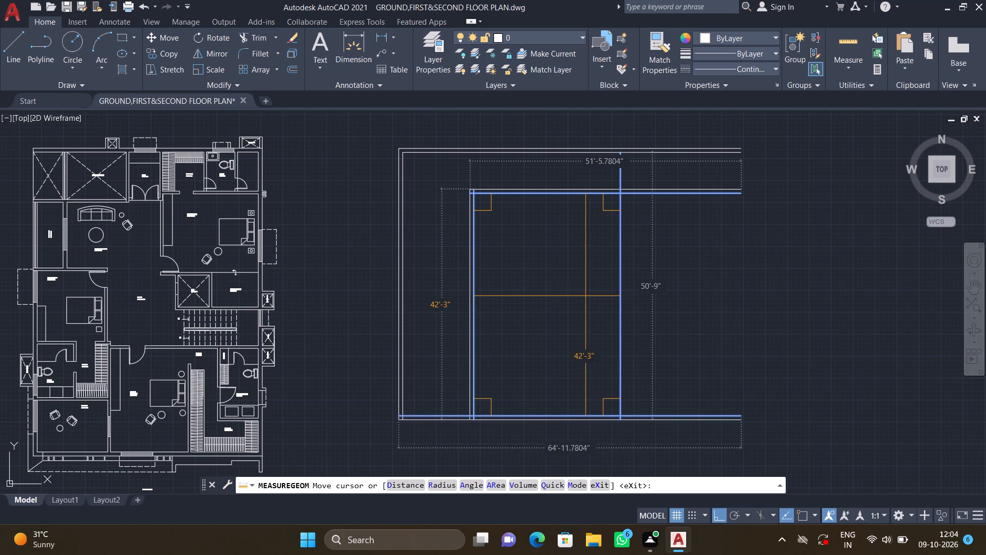
{"action": "scroll", "coordinate": [546, 290], "scroll_direction": "up", "scroll_amount": 1}
{"action": "scroll", "coordinate": [582, 290], "scroll_direction": "down", "scroll_amount": 3}
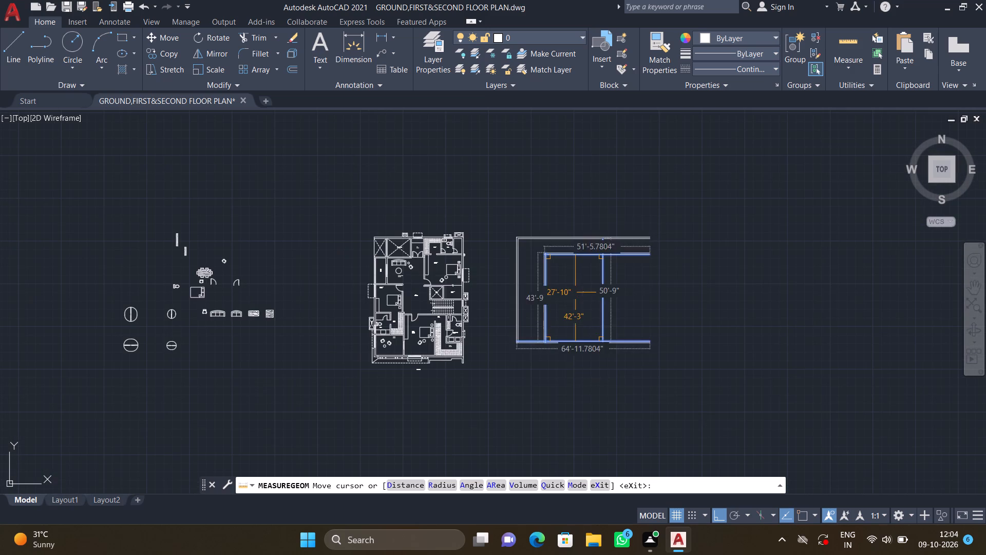
{"action": "scroll", "coordinate": [613, 291], "scroll_direction": "up", "scroll_amount": 2}
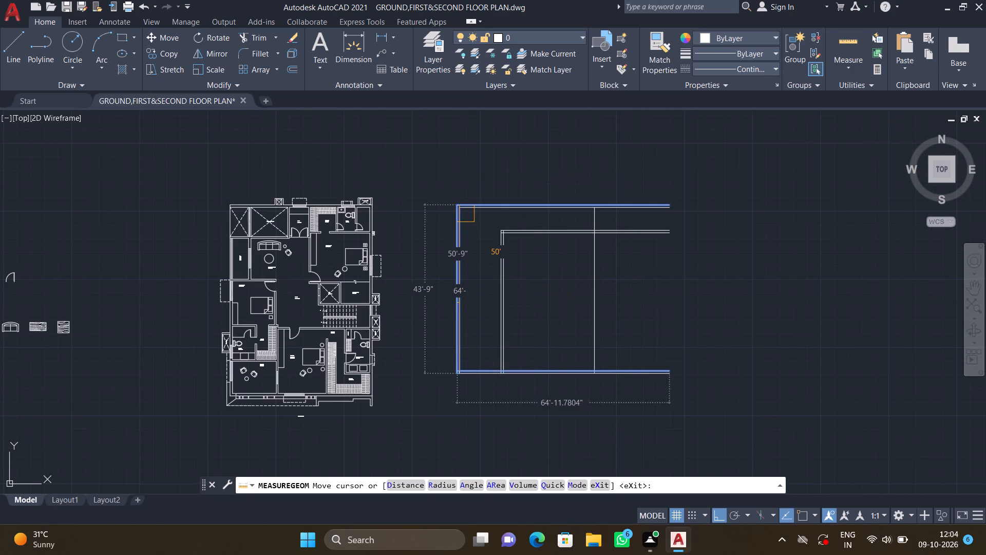
{"action": "scroll", "coordinate": [486, 305], "scroll_direction": "up", "scroll_amount": 2}
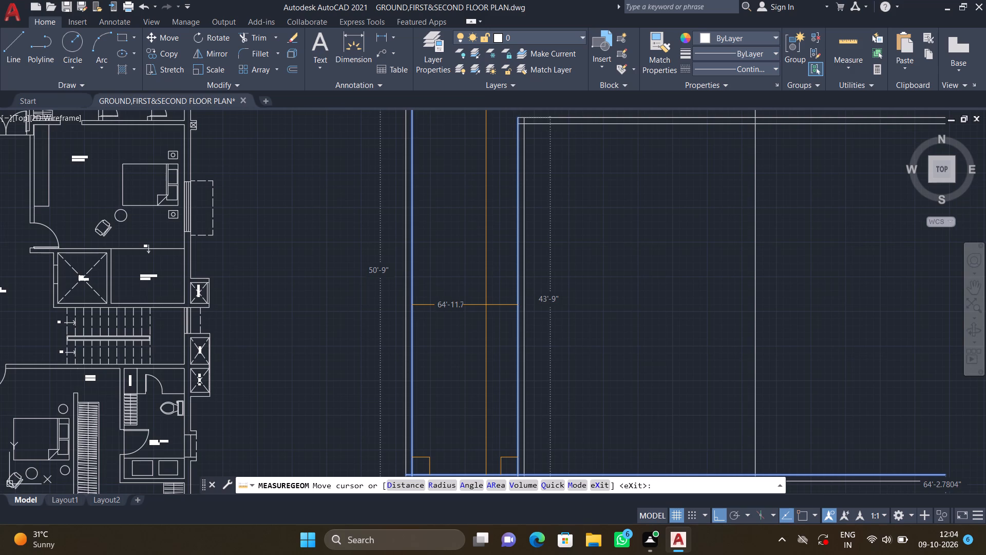
{"action": "scroll", "coordinate": [486, 304], "scroll_direction": "down", "scroll_amount": 2}
{"action": "scroll", "coordinate": [510, 251], "scroll_direction": "down", "scroll_amount": 3}
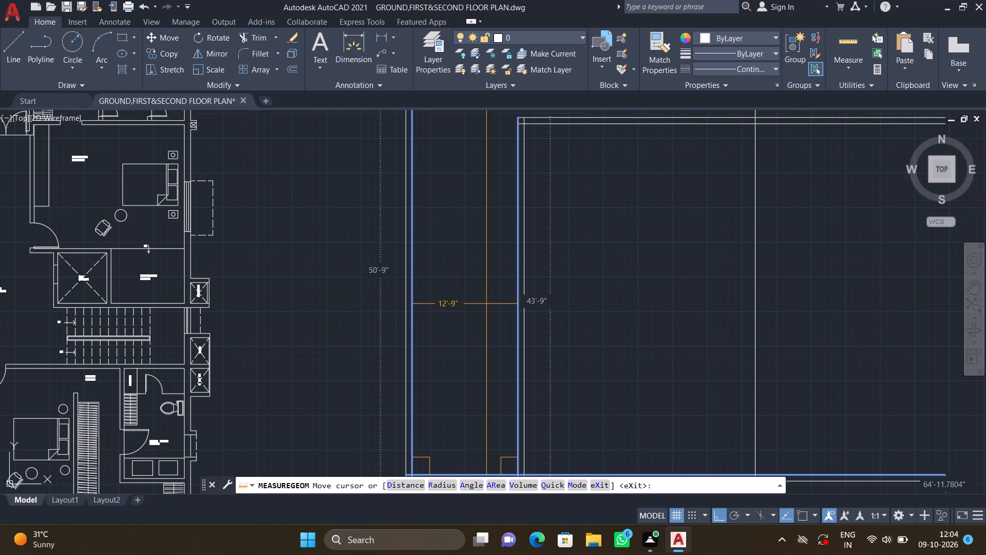
{"action": "scroll", "coordinate": [508, 248], "scroll_direction": "up", "scroll_amount": 2}
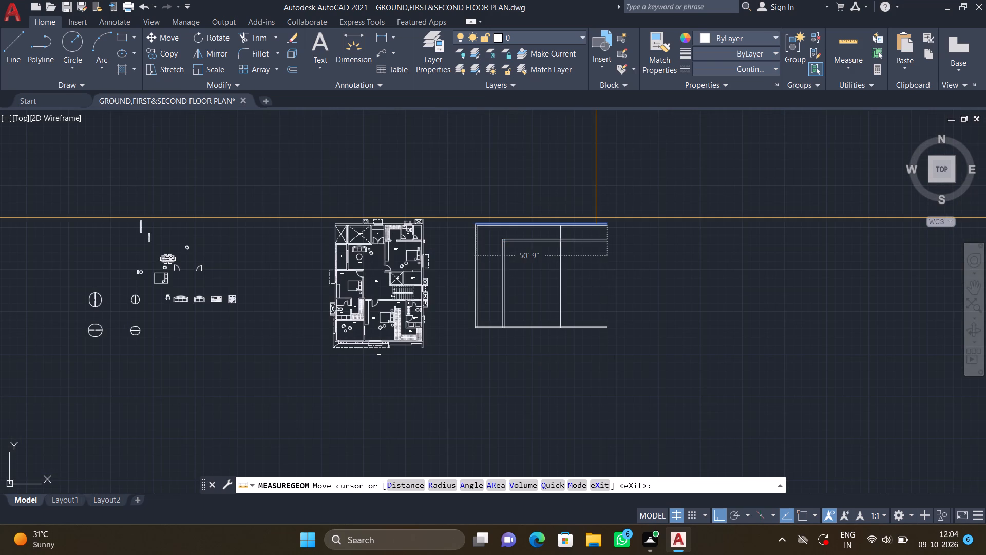
{"action": "scroll", "coordinate": [645, 169], "scroll_direction": "up", "scroll_amount": 3}
{"action": "scroll", "coordinate": [610, 231], "scroll_direction": "up", "scroll_amount": 1}
{"action": "scroll", "coordinate": [610, 231], "scroll_direction": "down", "scroll_amount": 1}
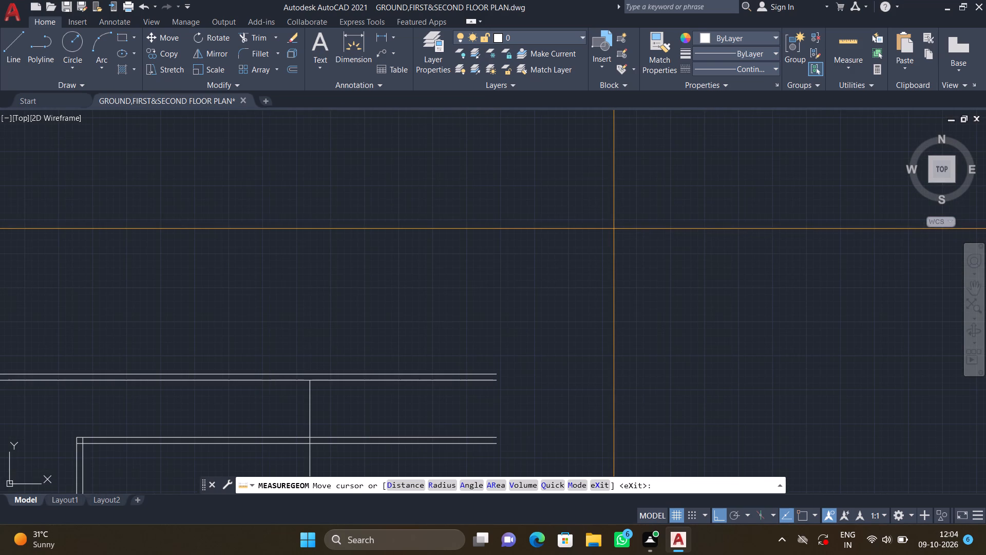
{"action": "key", "text": "Escape"}
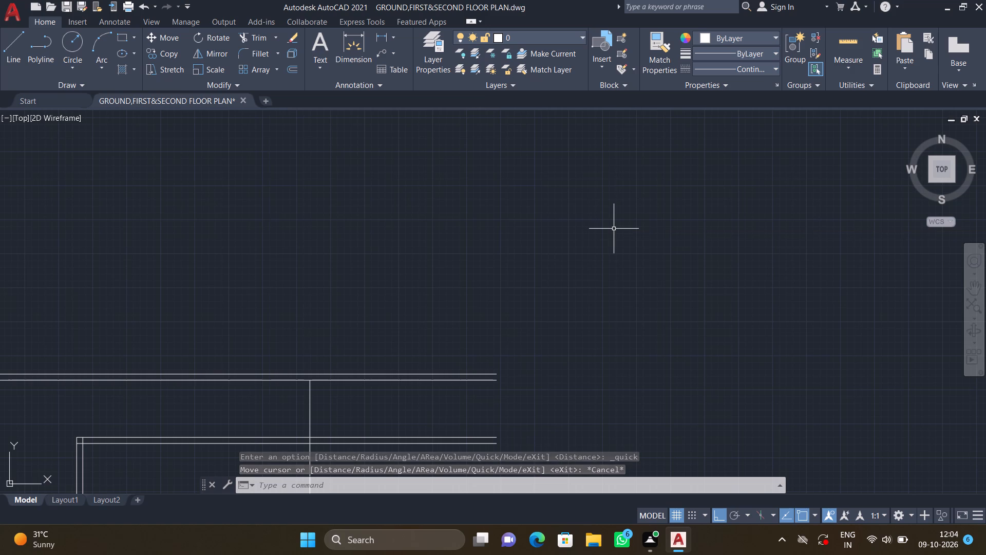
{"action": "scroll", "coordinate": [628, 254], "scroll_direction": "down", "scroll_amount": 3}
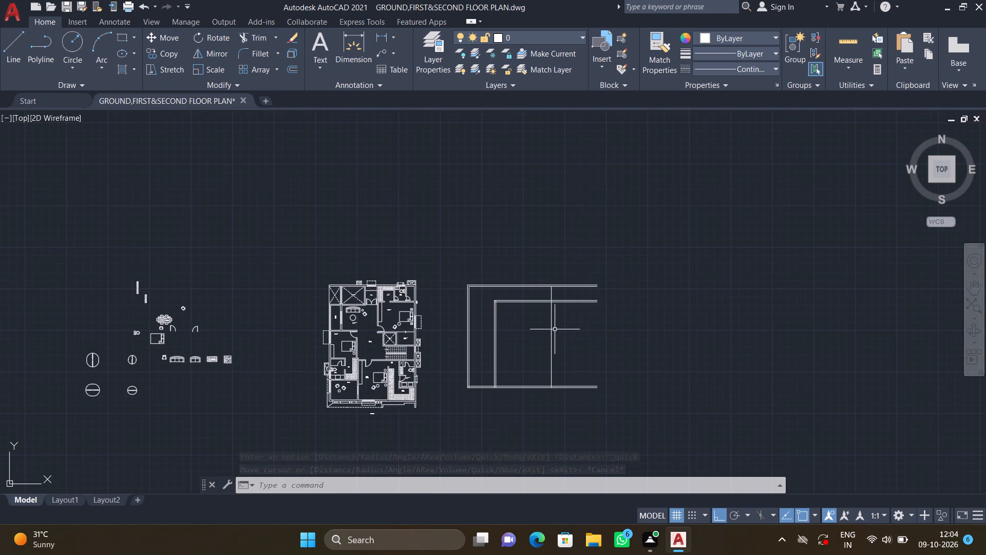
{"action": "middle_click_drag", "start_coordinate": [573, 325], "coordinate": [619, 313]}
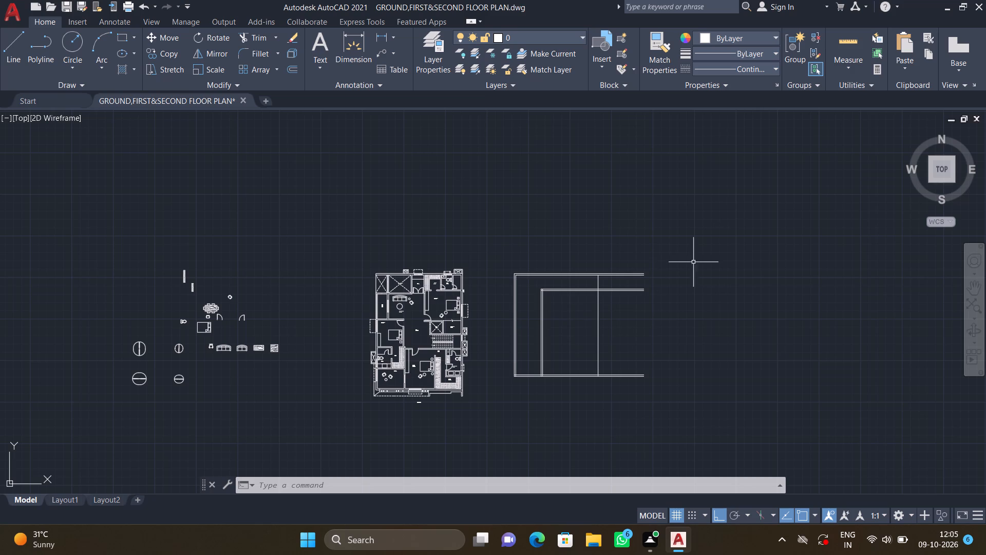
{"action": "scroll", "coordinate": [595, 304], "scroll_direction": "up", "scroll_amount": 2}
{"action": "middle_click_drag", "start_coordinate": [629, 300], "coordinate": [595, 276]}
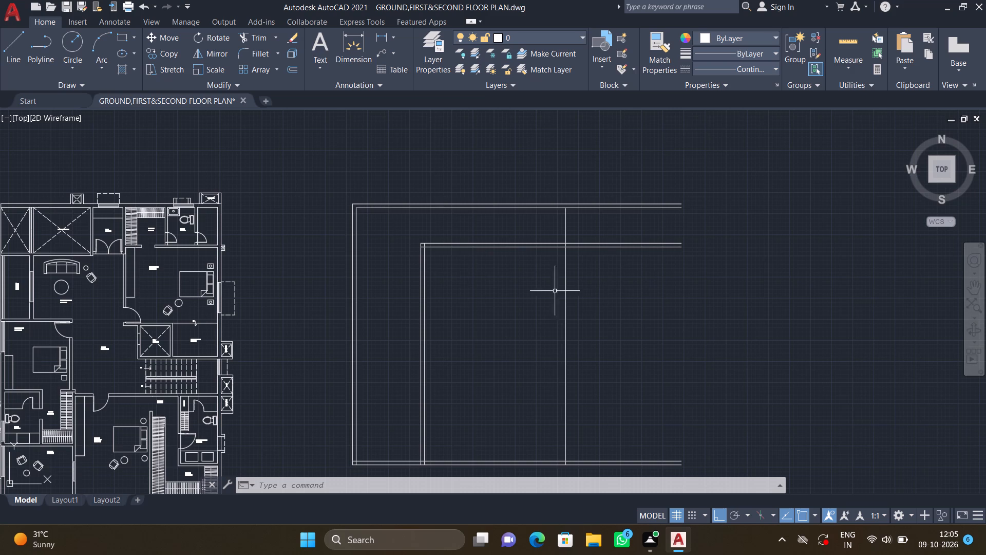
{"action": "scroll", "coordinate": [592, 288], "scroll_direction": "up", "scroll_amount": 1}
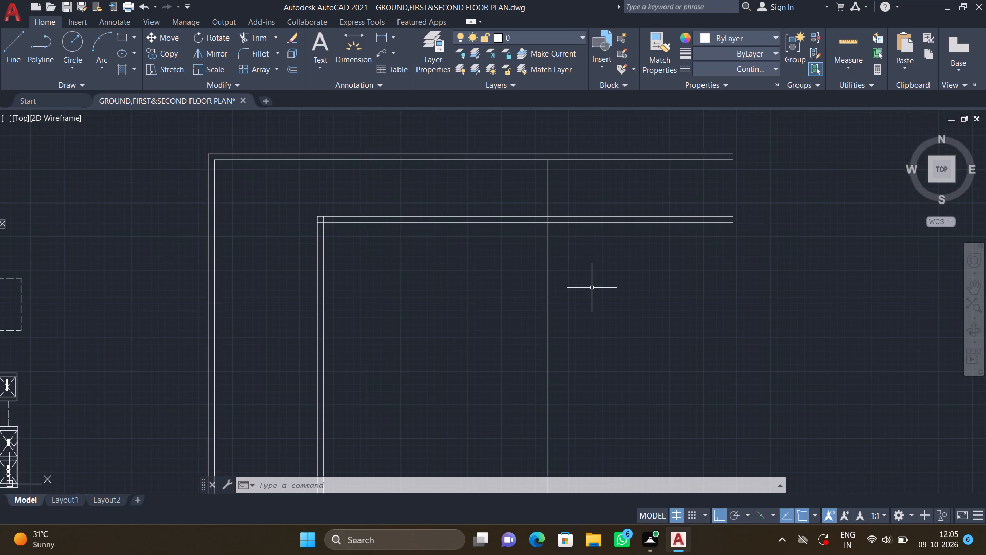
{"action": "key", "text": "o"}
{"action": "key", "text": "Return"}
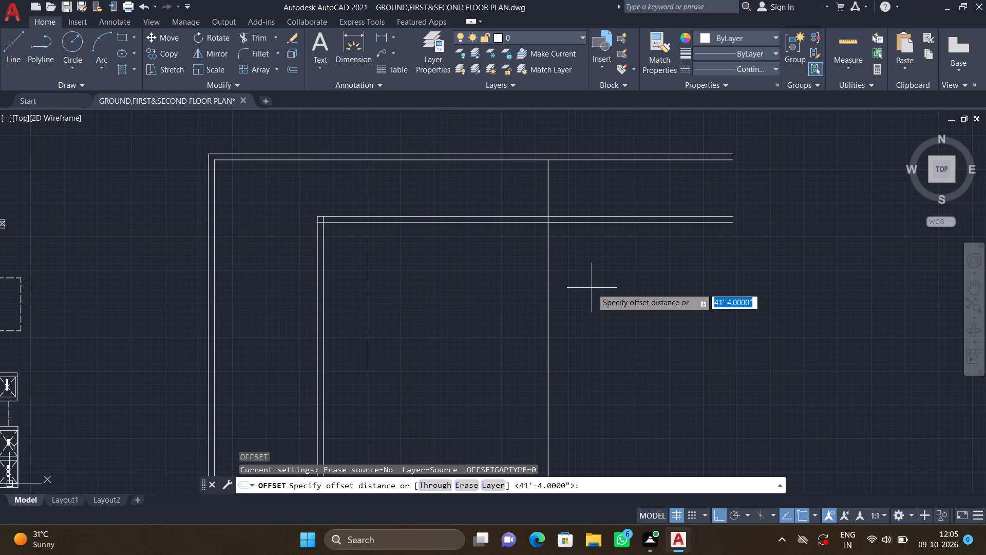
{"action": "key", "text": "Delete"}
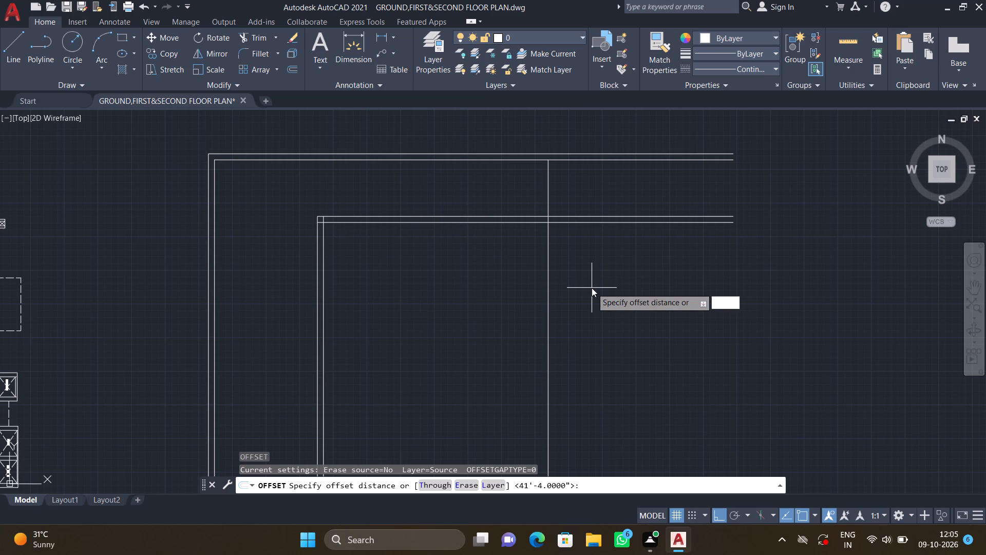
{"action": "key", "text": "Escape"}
Offset the new vertical line across the plan 9" to its right, forming the second face of the wall.
{"action": "scroll", "coordinate": [579, 304], "scroll_direction": "down", "scroll_amount": 3}
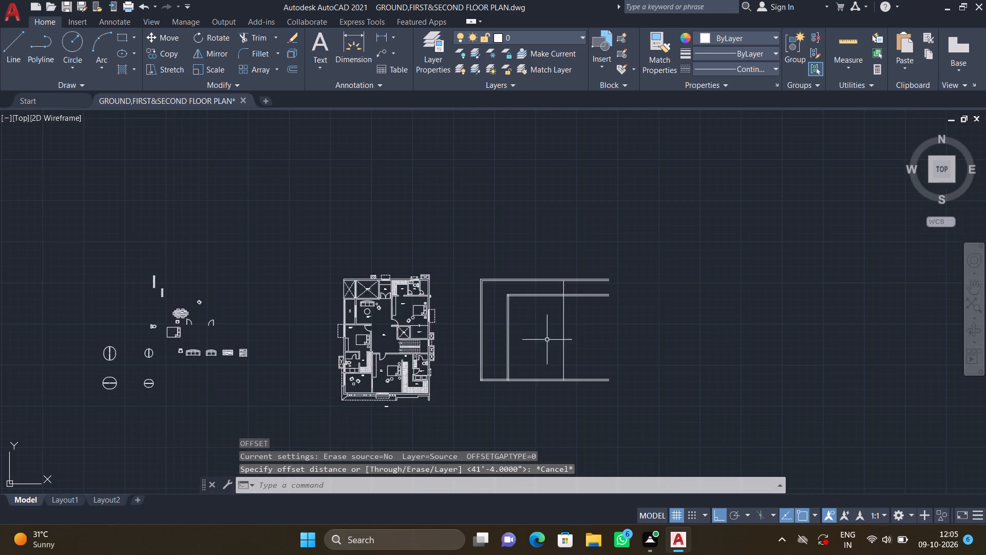
{"action": "middle_click_drag", "start_coordinate": [514, 378], "coordinate": [627, 347]}
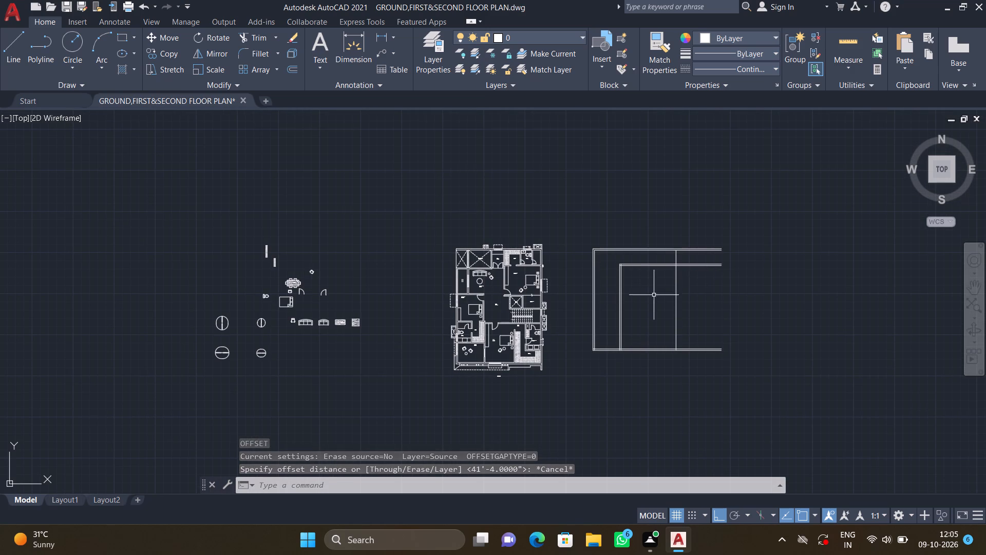
{"action": "scroll", "coordinate": [682, 284], "scroll_direction": "up", "scroll_amount": 2}
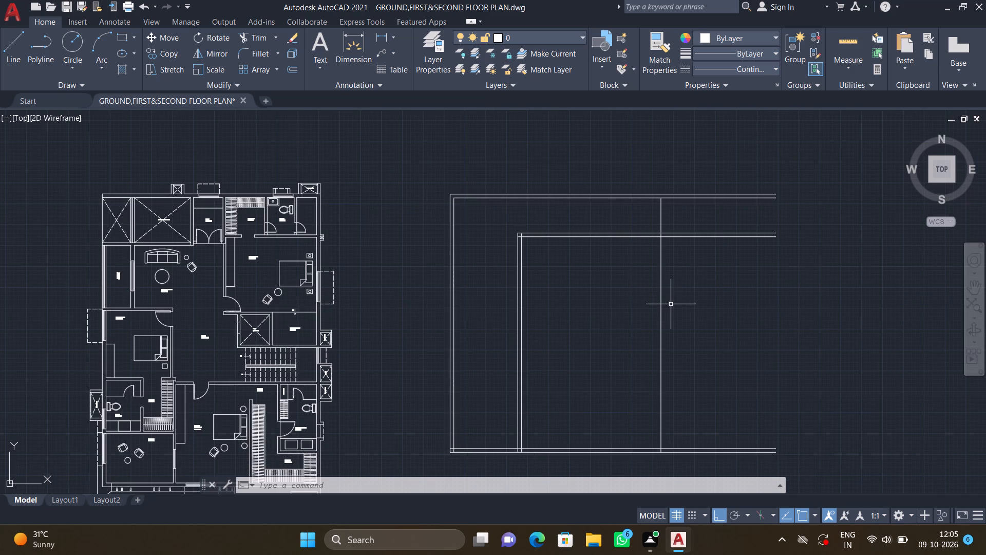
{"action": "key", "text": "o"}
{"action": "key", "text": "Return"}
{"action": "type", "text": "9\""}
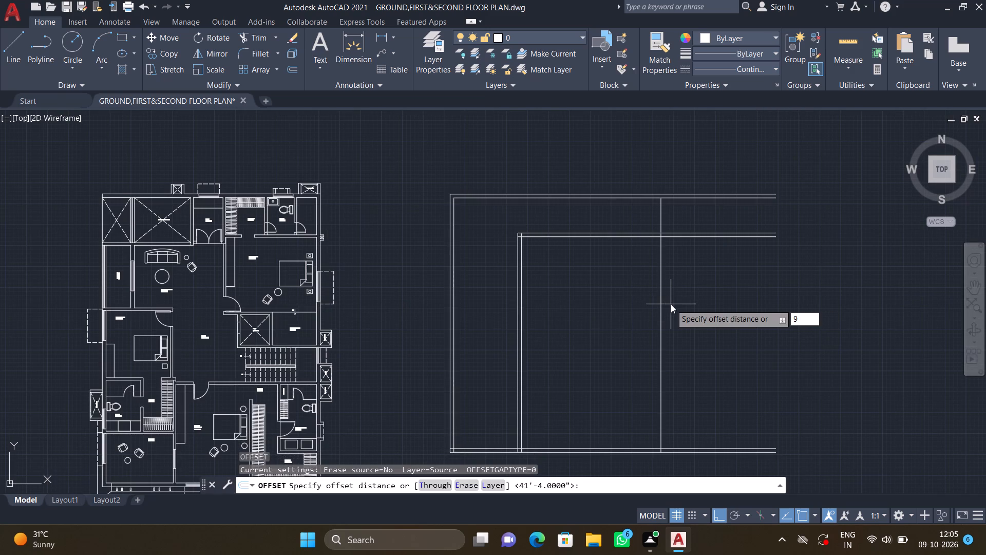
{"action": "key", "text": "Return"}
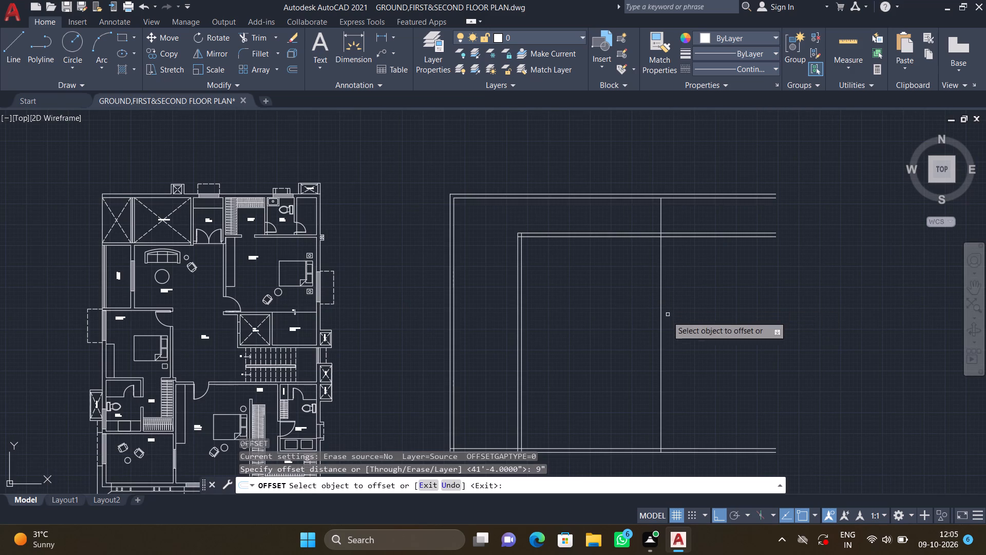
{"action": "left_click", "coordinate": [661, 329]}
{"action": "left_click", "coordinate": [739, 331]}
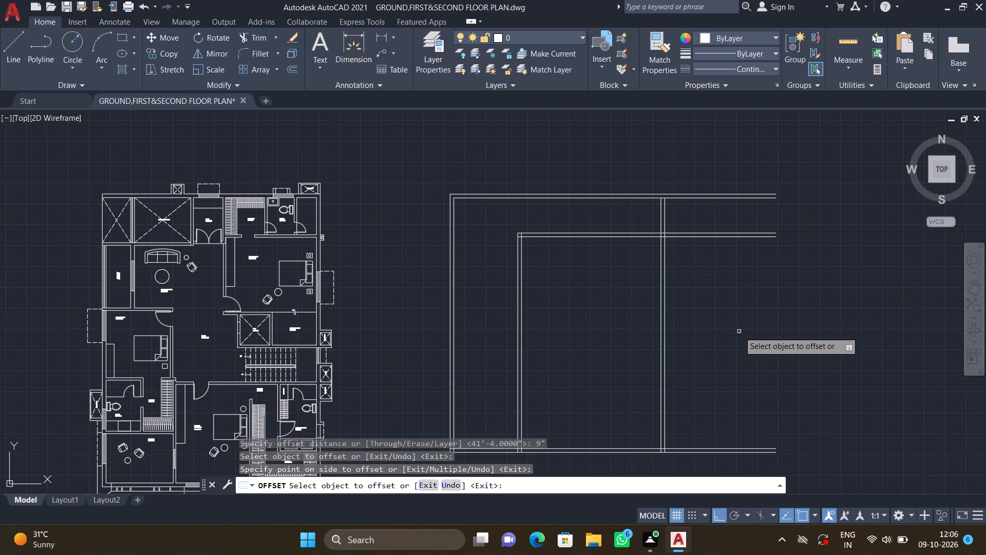
{"action": "key", "text": "Return"}
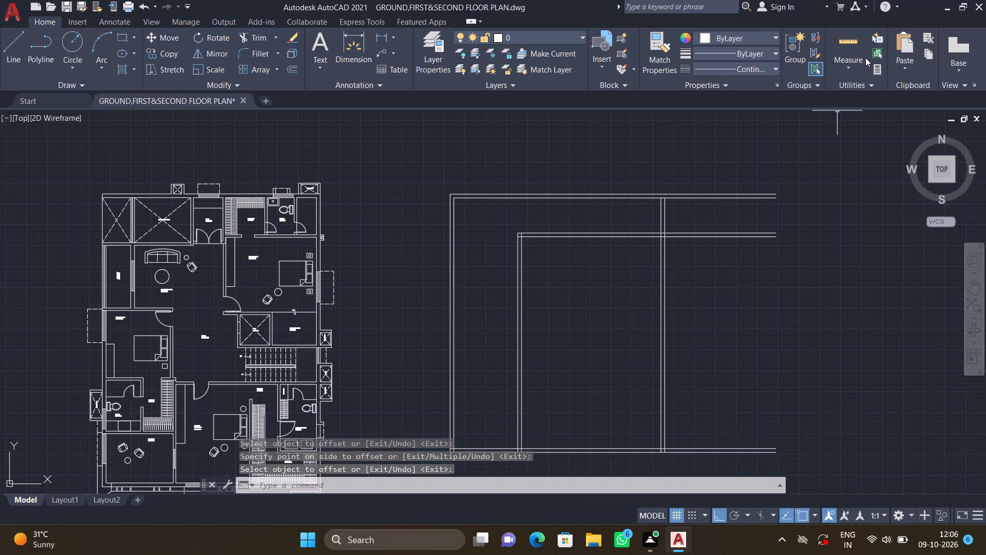
Check the spacing between the new plan's walls and the existing plan with the Quick measure tool.
{"action": "left_click", "coordinate": [850, 66]}
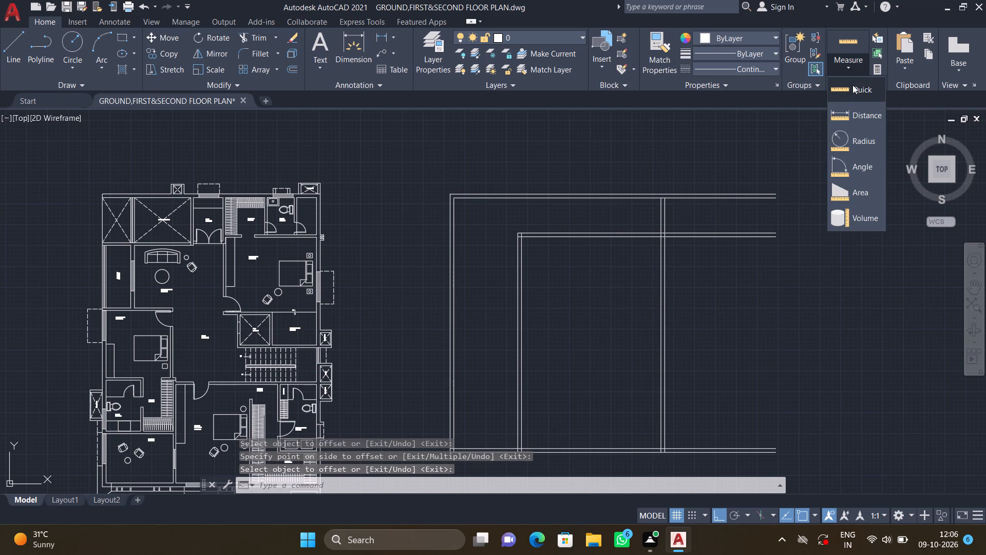
{"action": "left_click", "coordinate": [852, 85]}
{"action": "scroll", "coordinate": [475, 330], "scroll_direction": "down", "scroll_amount": 1}
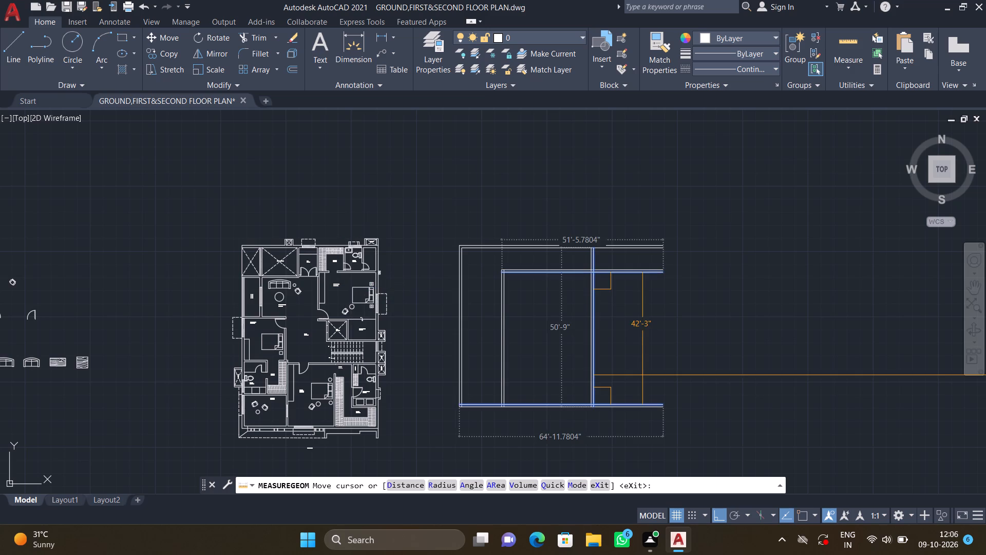
{"action": "scroll", "coordinate": [588, 322], "scroll_direction": "up", "scroll_amount": 1}
{"action": "middle_click_drag", "start_coordinate": [538, 321], "coordinate": [552, 316]}
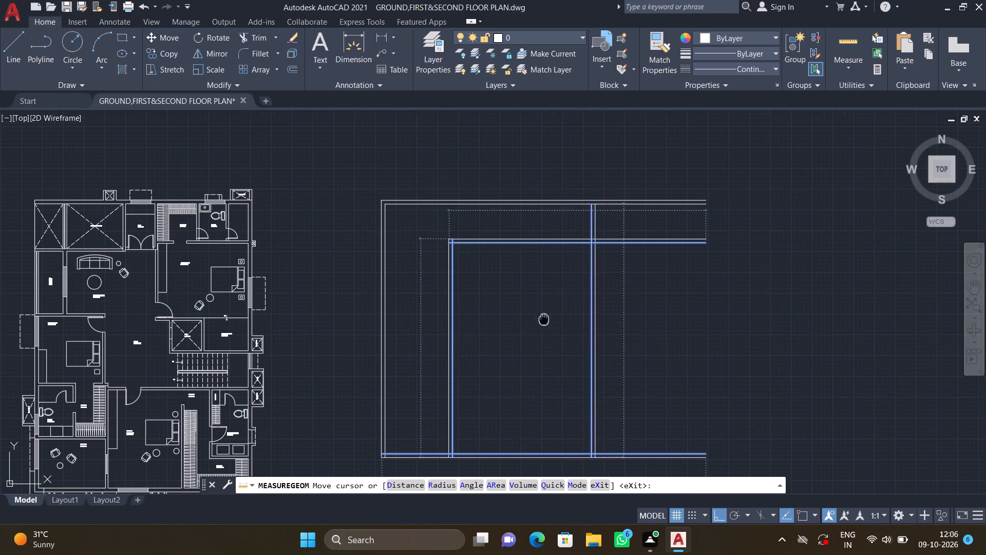
{"action": "middle_click_drag", "start_coordinate": [552, 316], "coordinate": [647, 288]}
{"action": "scroll", "coordinate": [608, 306], "scroll_direction": "up", "scroll_amount": 2}
{"action": "scroll", "coordinate": [693, 297], "scroll_direction": "down", "scroll_amount": 4}
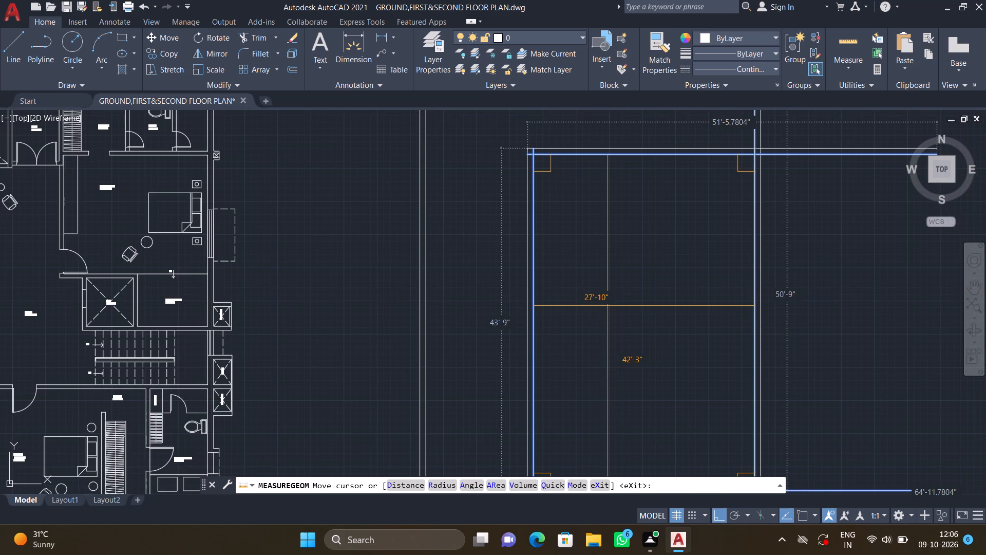
{"action": "scroll", "coordinate": [573, 300], "scroll_direction": "down", "scroll_amount": 7}
{"action": "scroll", "coordinate": [584, 330], "scroll_direction": "up", "scroll_amount": 4}
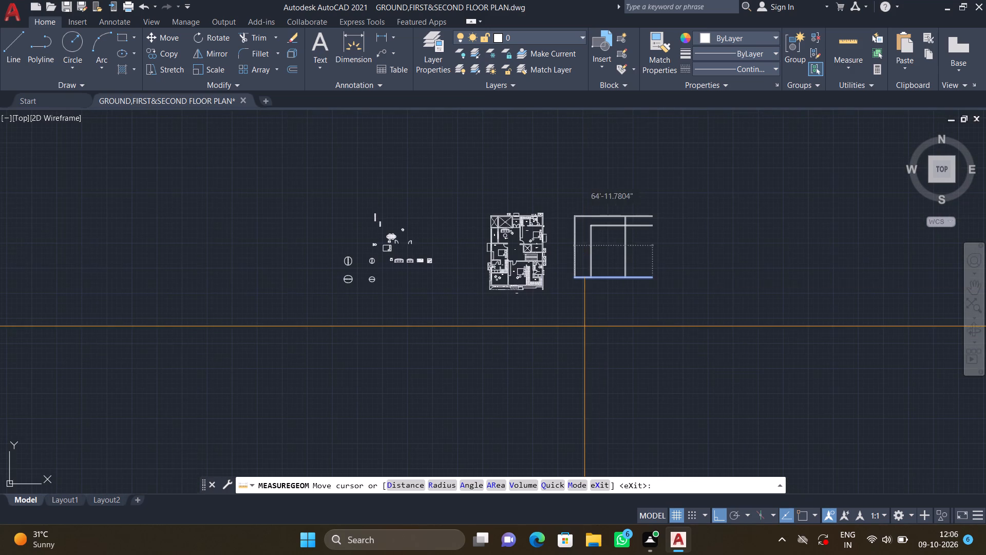
{"action": "scroll", "coordinate": [638, 213], "scroll_direction": "up", "scroll_amount": 3}
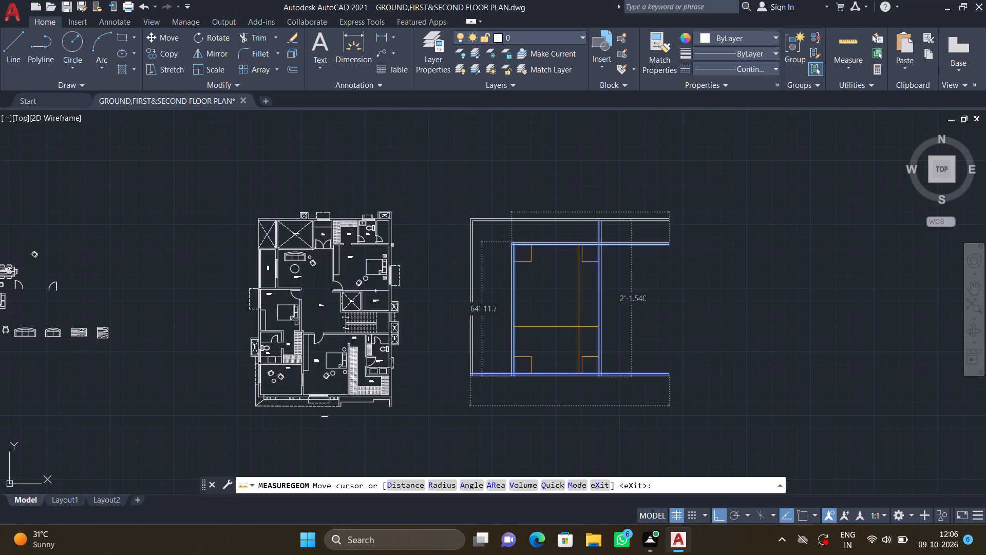
{"action": "scroll", "coordinate": [657, 297], "scroll_direction": "up", "scroll_amount": 1}
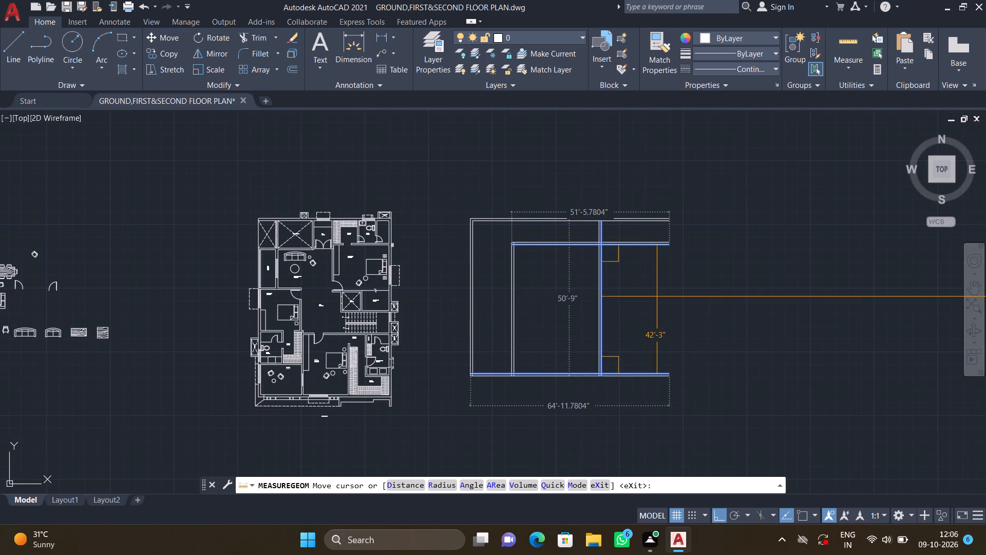
{"action": "scroll", "coordinate": [657, 297], "scroll_direction": "up", "scroll_amount": 1}
{"action": "scroll", "coordinate": [604, 308], "scroll_direction": "down", "scroll_amount": 3}
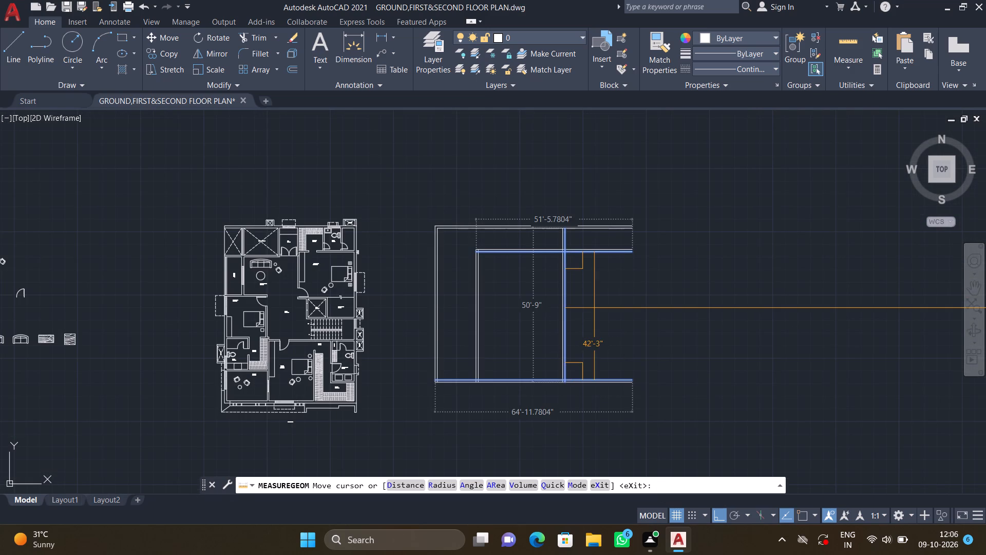
{"action": "scroll", "coordinate": [446, 306], "scroll_direction": "up", "scroll_amount": 5}
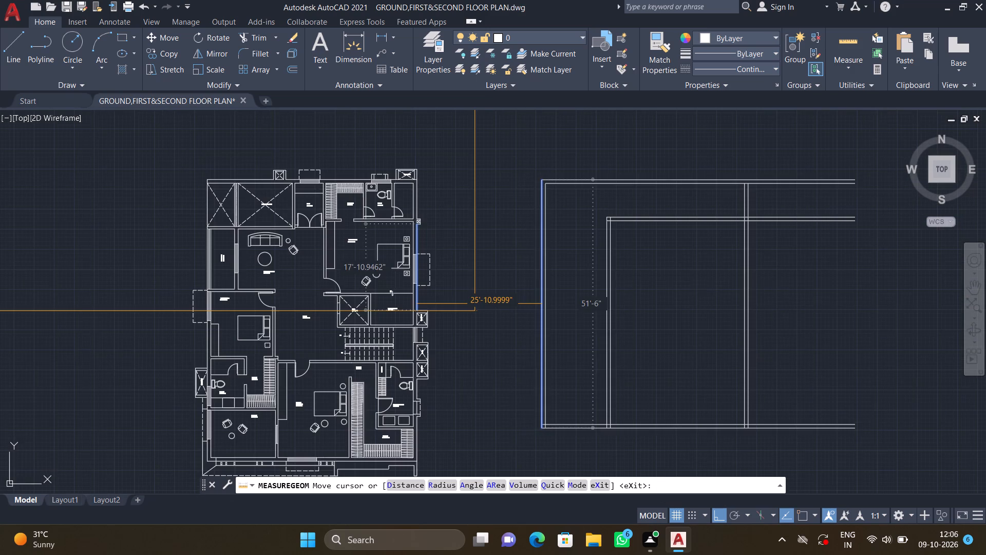
{"action": "key", "text": "Escape"}
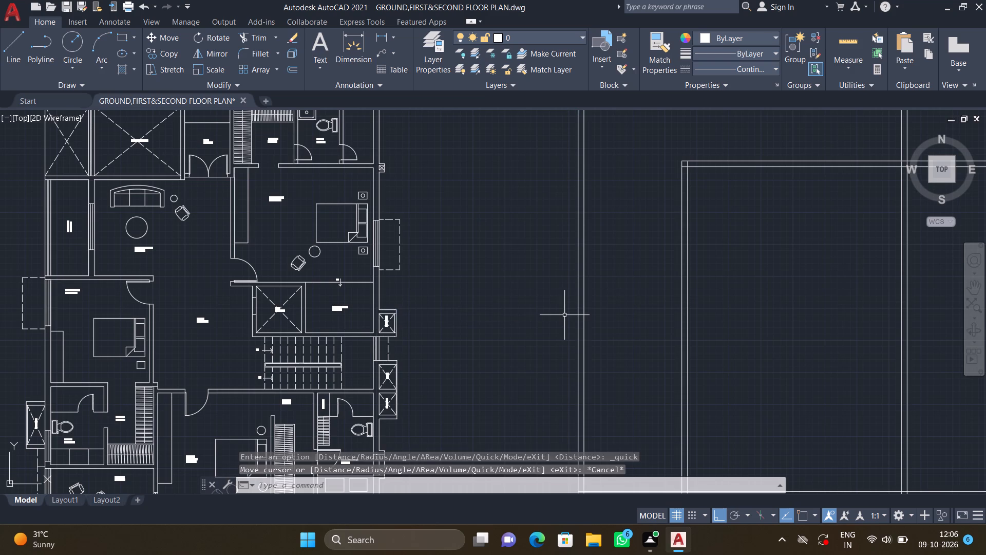
Check the horizontal distance from the left wall's inner face to the new vertical wall's near face with a linear dimension, without placing it.
{"action": "scroll", "coordinate": [570, 316], "scroll_direction": "down", "scroll_amount": 3}
{"action": "middle_click_drag", "start_coordinate": [592, 316], "coordinate": [583, 314]}
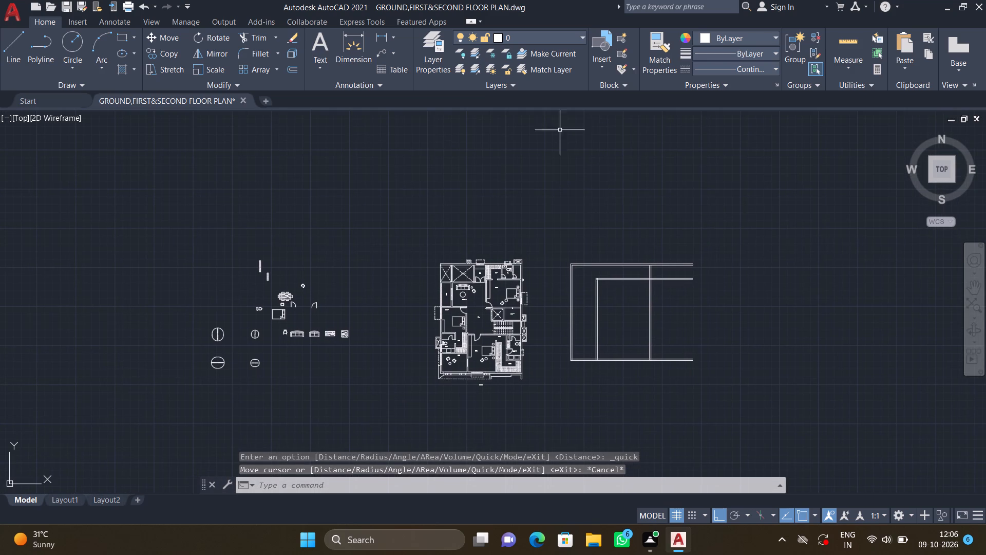
{"action": "left_click", "coordinate": [390, 36]}
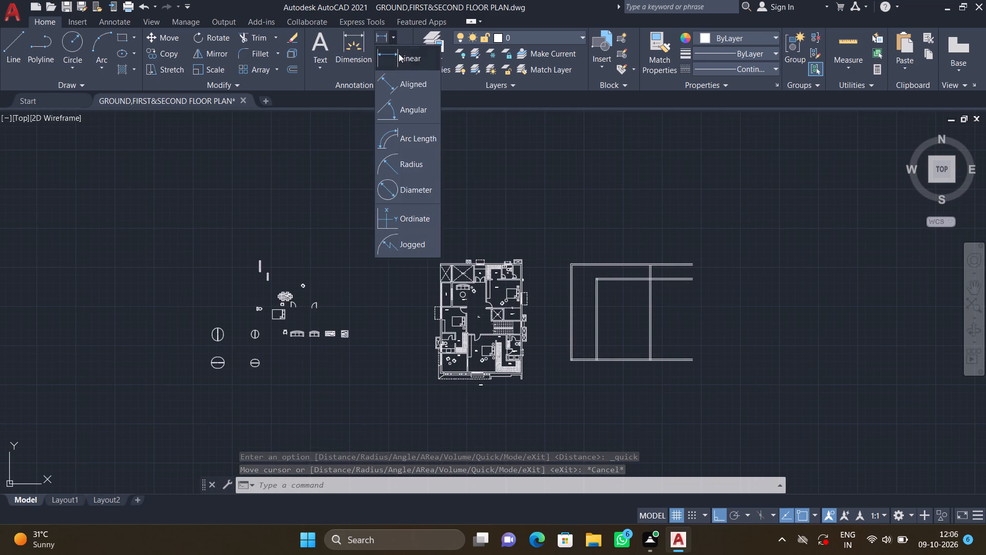
{"action": "left_click", "coordinate": [399, 53]}
{"action": "middle_click_drag", "start_coordinate": [589, 306], "coordinate": [540, 252]}
{"action": "scroll", "coordinate": [523, 275], "scroll_direction": "up", "scroll_amount": 2}
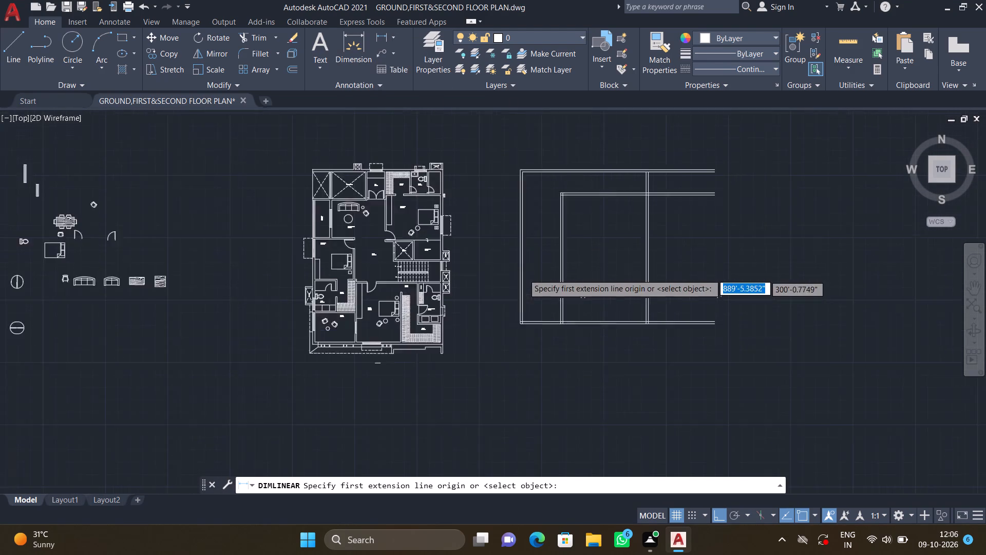
{"action": "scroll", "coordinate": [518, 250], "scroll_direction": "up", "scroll_amount": 3}
{"action": "left_click", "coordinate": [519, 241]}
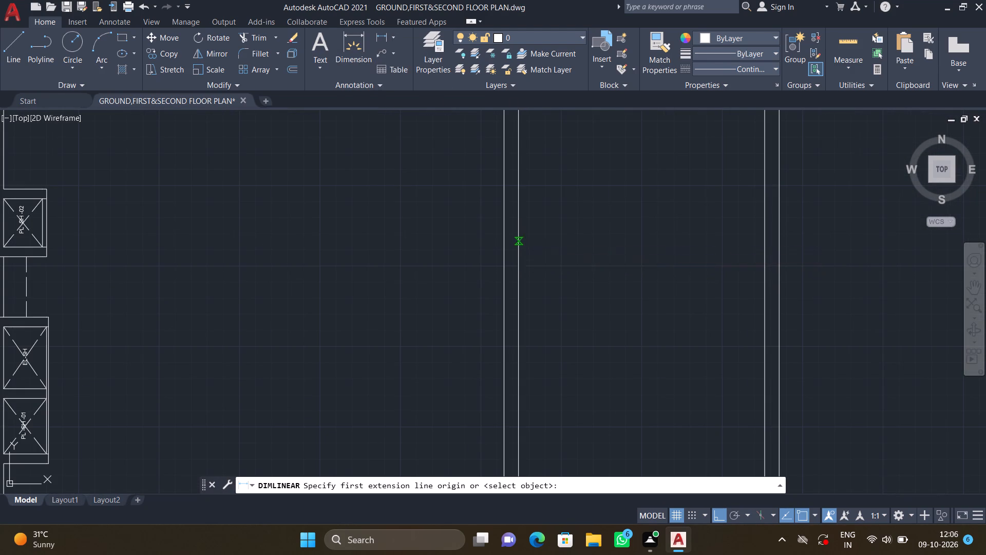
{"action": "scroll", "coordinate": [628, 244], "scroll_direction": "down", "scroll_amount": 2}
{"action": "middle_click_drag", "start_coordinate": [702, 240], "coordinate": [566, 214]}
{"action": "scroll", "coordinate": [698, 210], "scroll_direction": "down", "scroll_amount": 1}
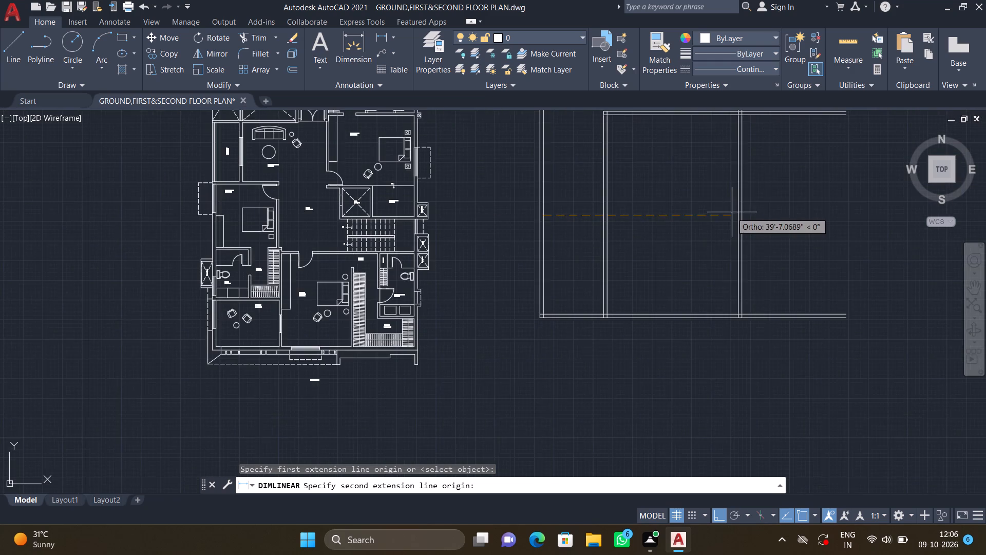
{"action": "scroll", "coordinate": [730, 217], "scroll_direction": "up", "scroll_amount": 3}
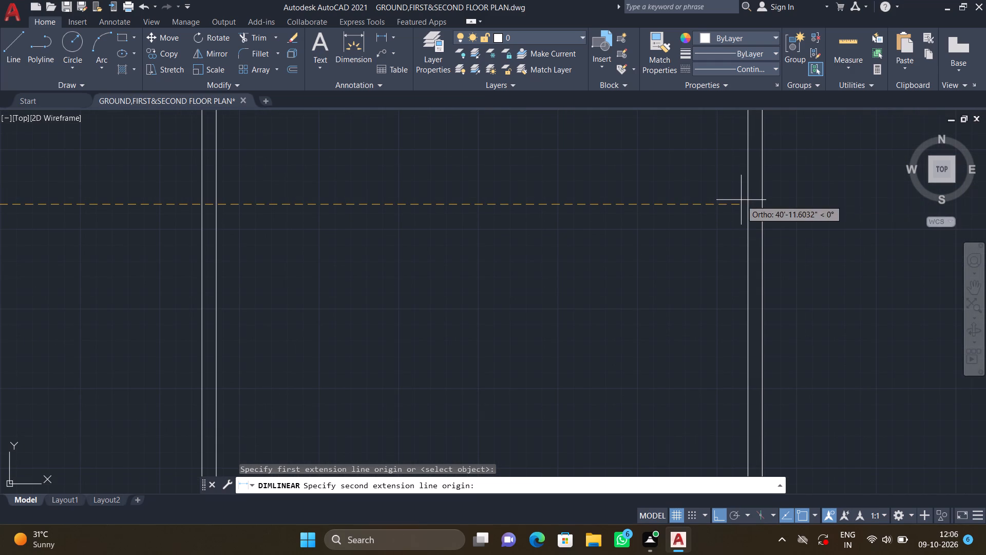
{"action": "left_click", "coordinate": [749, 205]}
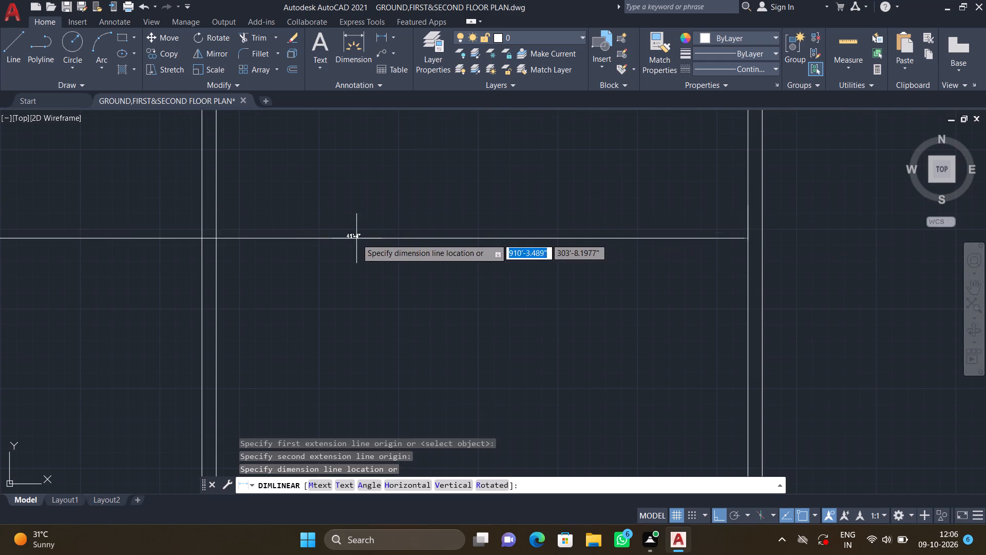
{"action": "scroll", "coordinate": [356, 238], "scroll_direction": "up", "scroll_amount": 5}
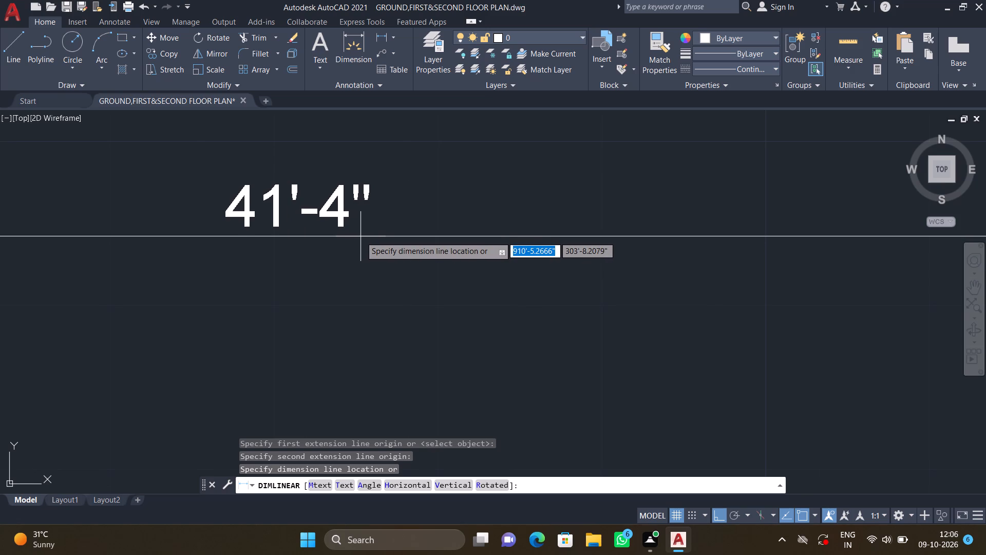
{"action": "key", "text": "Escape"}
Trim the top, inner and bottom horizontal wall lines that extend beyond the new vertical wall on the plan's right side.
{"action": "scroll", "coordinate": [369, 236], "scroll_direction": "down", "scroll_amount": 4}
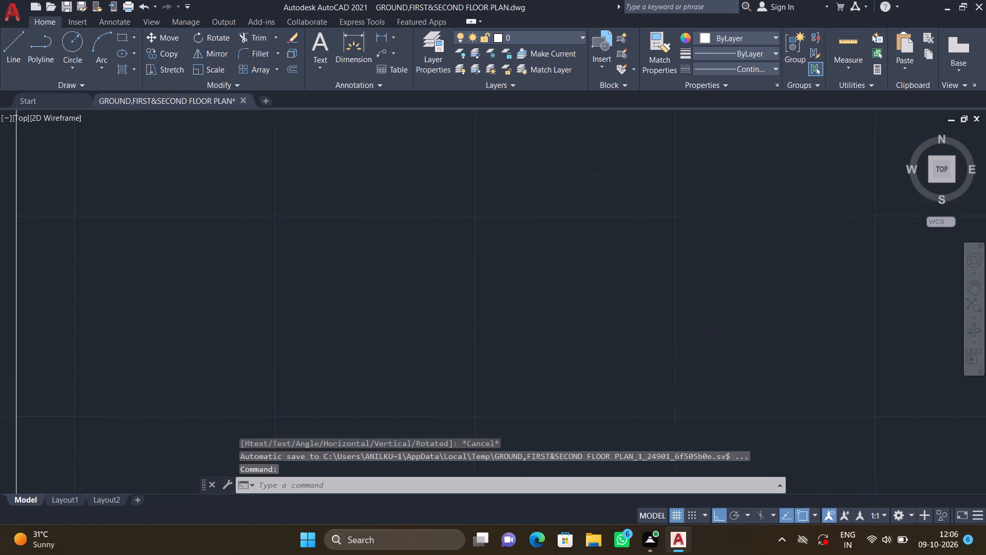
{"action": "scroll", "coordinate": [428, 254], "scroll_direction": "down", "scroll_amount": 7}
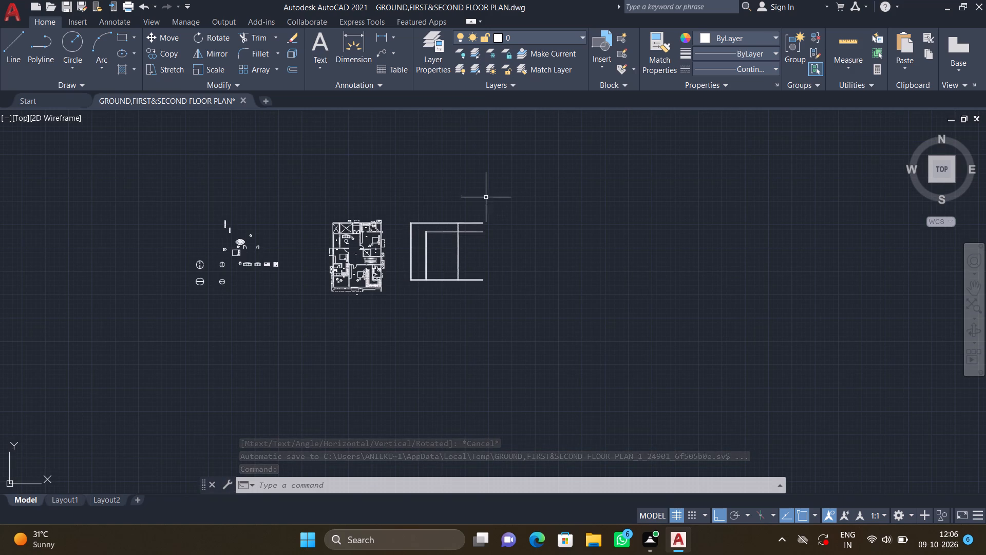
{"action": "scroll", "coordinate": [473, 220], "scroll_direction": "up", "scroll_amount": 2}
{"action": "type", "text": "TR"}
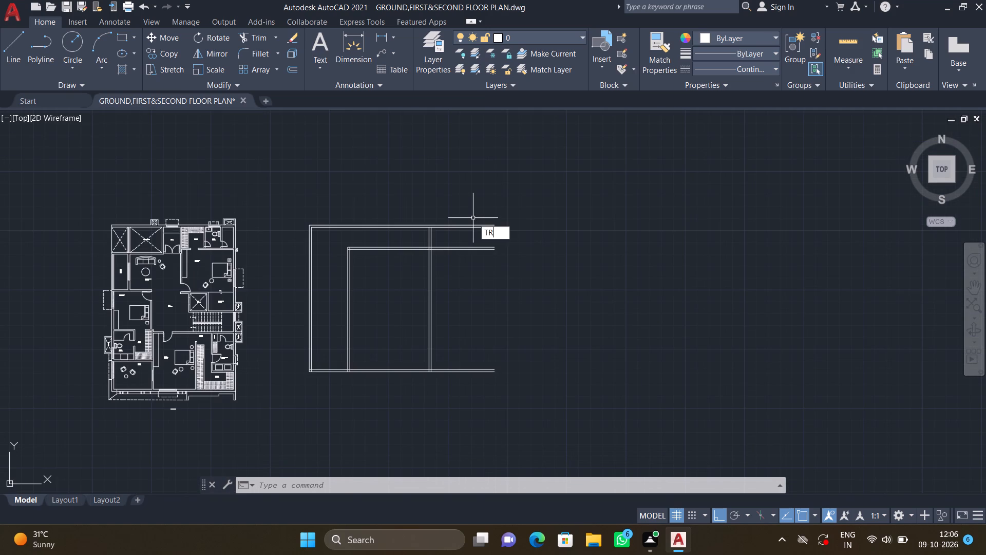
{"action": "key", "text": "Return"}
{"action": "left_click_drag", "start_coordinate": [451, 211], "coordinate": [470, 286]}
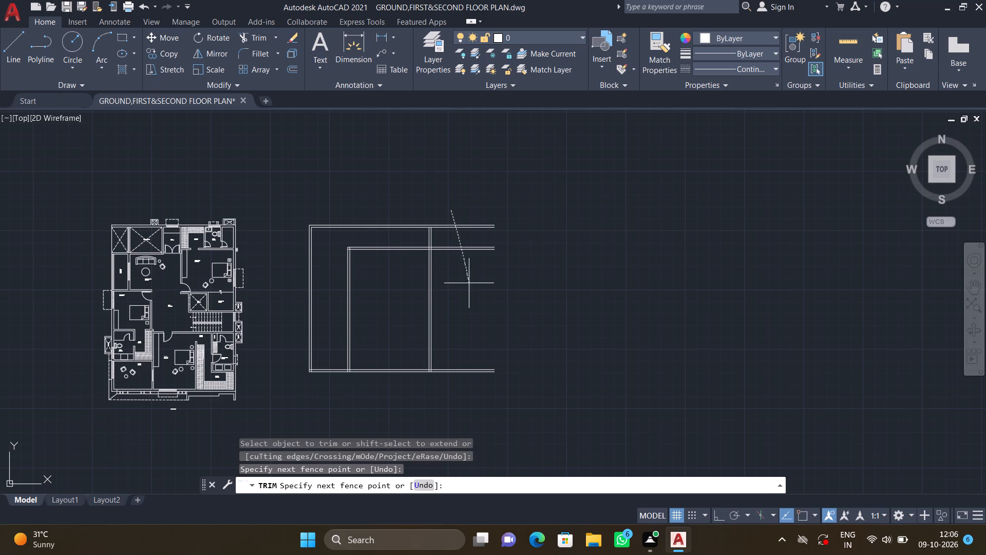
{"action": "left_click_drag", "start_coordinate": [470, 286], "coordinate": [476, 304]}
{"action": "middle_click_drag", "start_coordinate": [462, 346], "coordinate": [529, 295]}
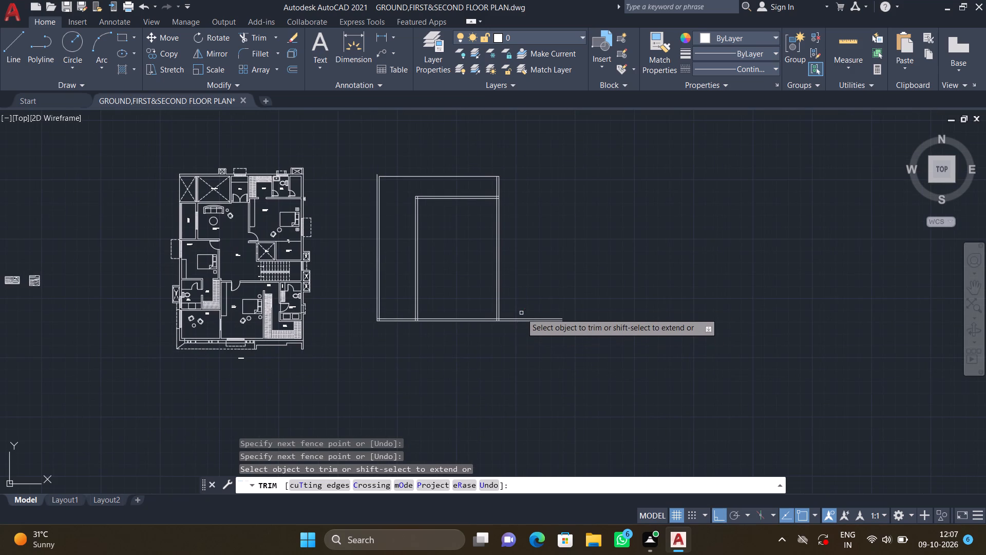
{"action": "scroll", "coordinate": [521, 313], "scroll_direction": "up", "scroll_amount": 3}
{"action": "left_click_drag", "start_coordinate": [508, 306], "coordinate": [510, 389]}
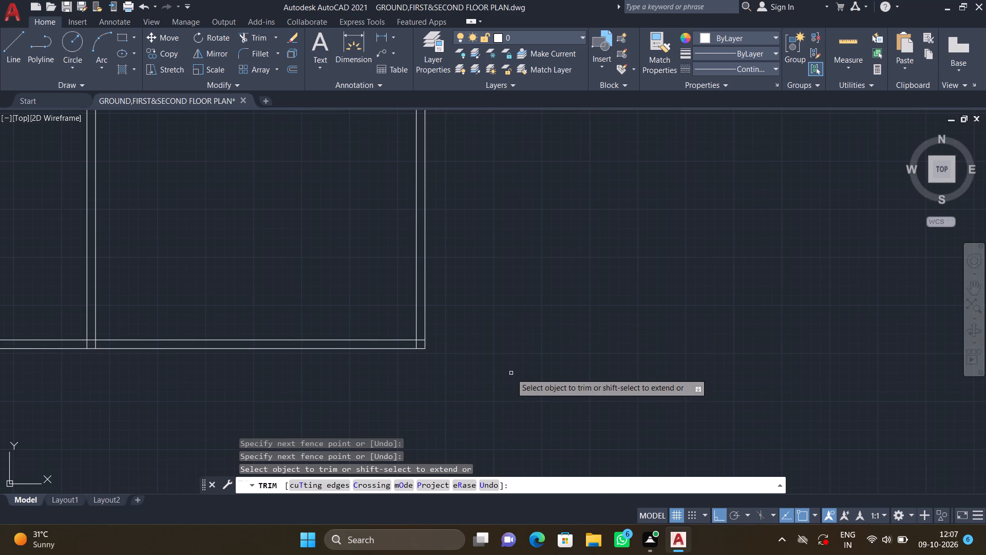
{"action": "key", "text": "Return"}
{"action": "scroll", "coordinate": [505, 379], "scroll_direction": "down", "scroll_amount": 4}
{"action": "middle_click_drag", "start_coordinate": [414, 305], "coordinate": [441, 337]}
{"action": "scroll", "coordinate": [488, 317], "scroll_direction": "up", "scroll_amount": 3}
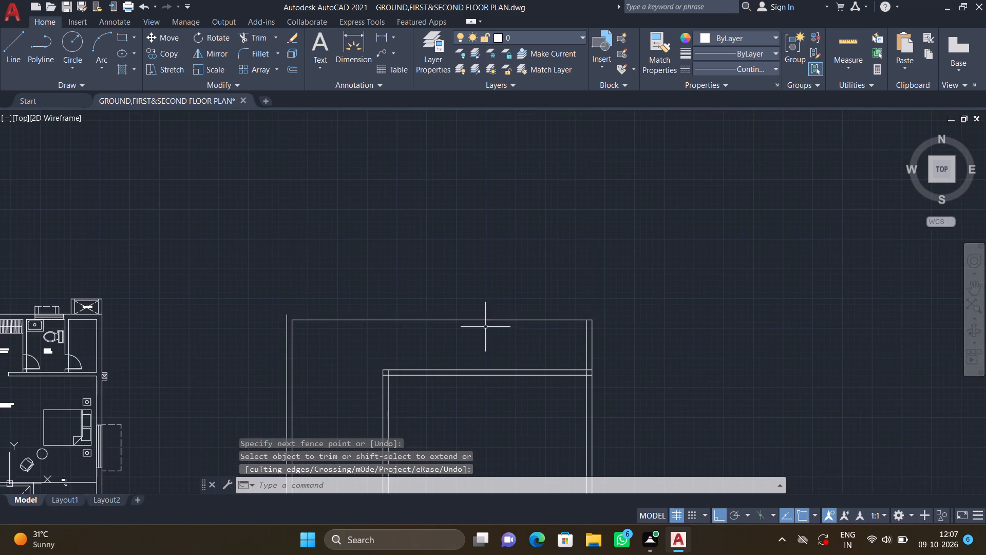
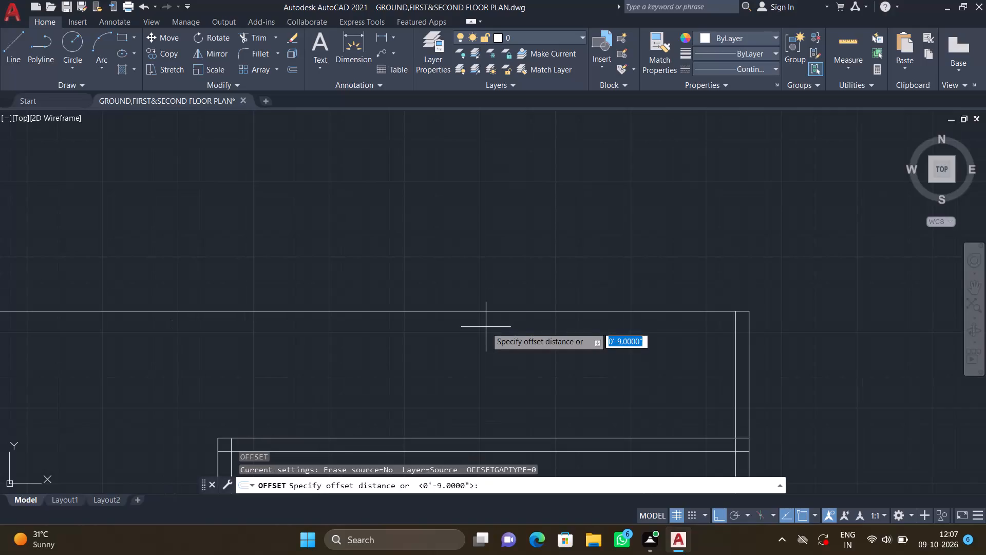
Offset the new plan's top horizontal line 9" upward to form the outer face of the top wall.
{"action": "type", "text": "9\""}
{"action": "key", "text": "Return"}
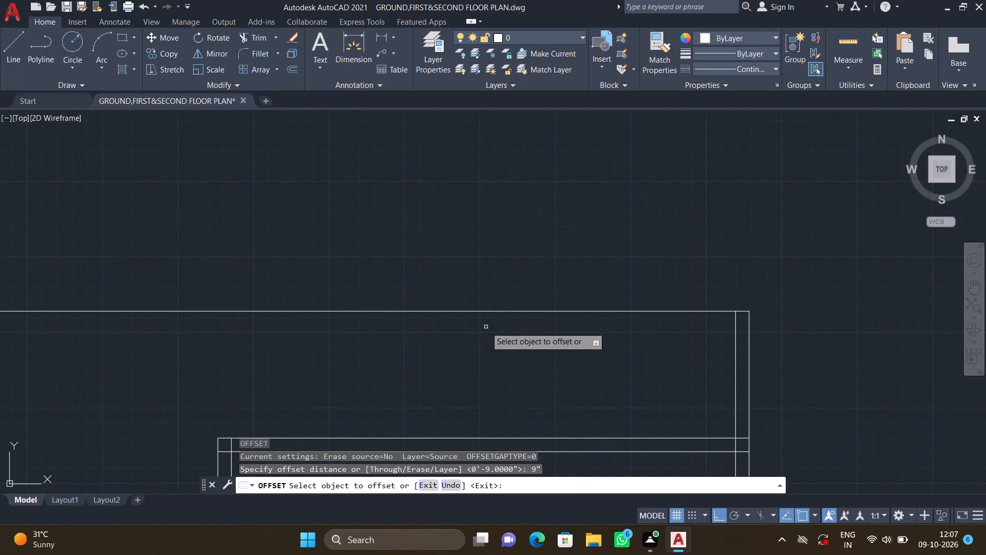
{"action": "left_click", "coordinate": [498, 310]}
{"action": "double_click", "coordinate": [507, 266]}
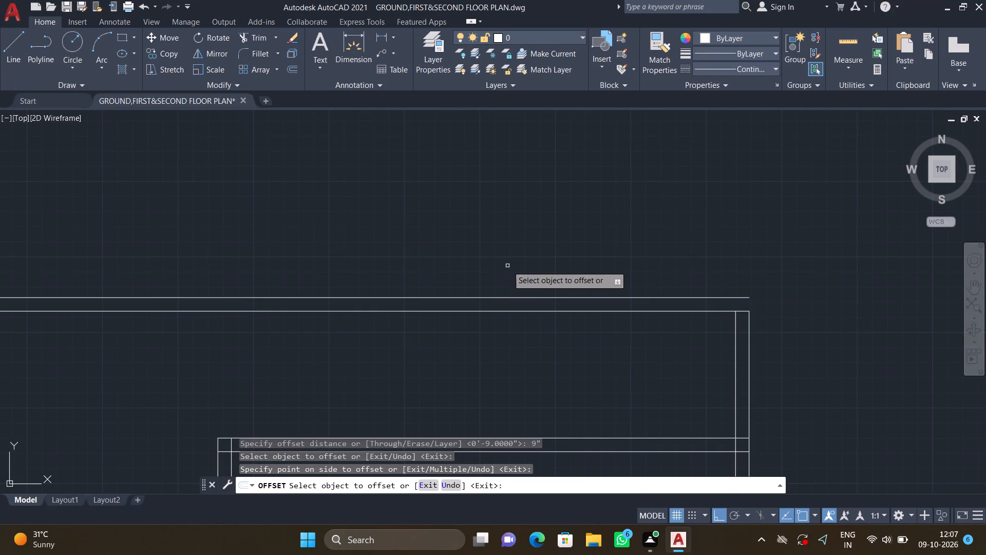
{"action": "key", "text": "Return"}
Extend the new top line to the left wall's outer line and the right wall's outer line up to the top line, closing both corners.
{"action": "scroll", "coordinate": [513, 275], "scroll_direction": "down", "scroll_amount": 3}
{"action": "middle_click_drag", "start_coordinate": [426, 308], "coordinate": [530, 308]}
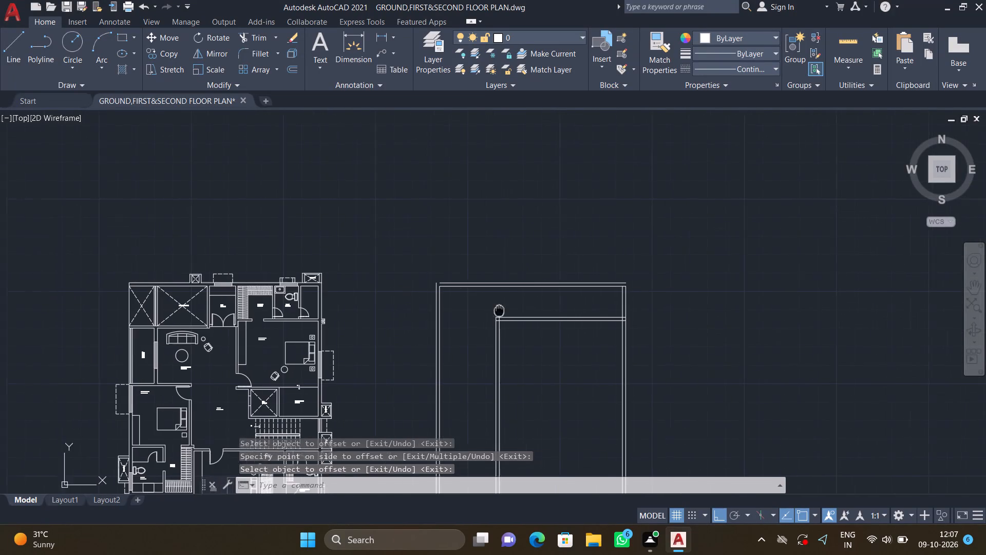
{"action": "middle_click_drag", "start_coordinate": [530, 308], "coordinate": [540, 308]}
{"action": "scroll", "coordinate": [504, 287], "scroll_direction": "up", "scroll_amount": 3}
{"action": "scroll", "coordinate": [453, 264], "scroll_direction": "up", "scroll_amount": 3}
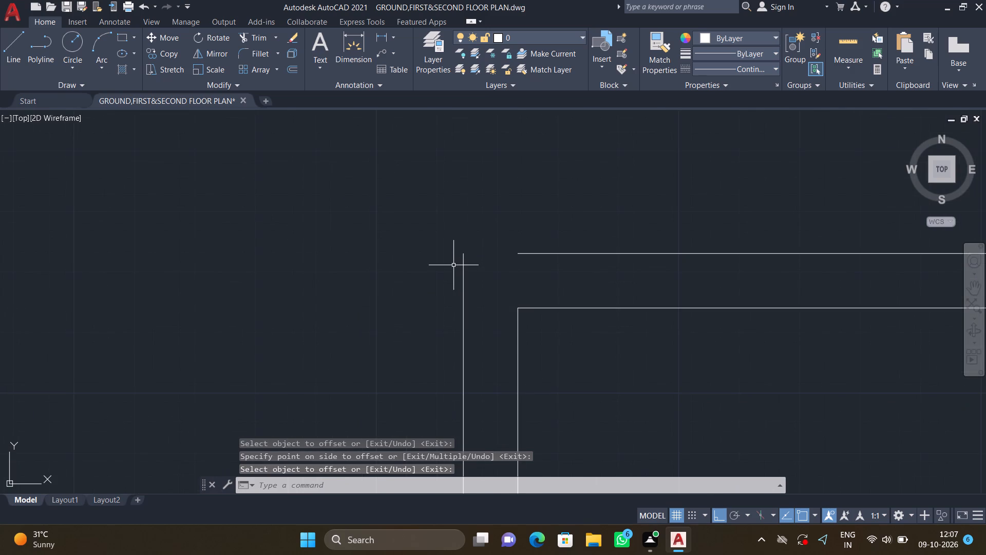
{"action": "type", "text": "EX"}
{"action": "key", "text": "Return"}
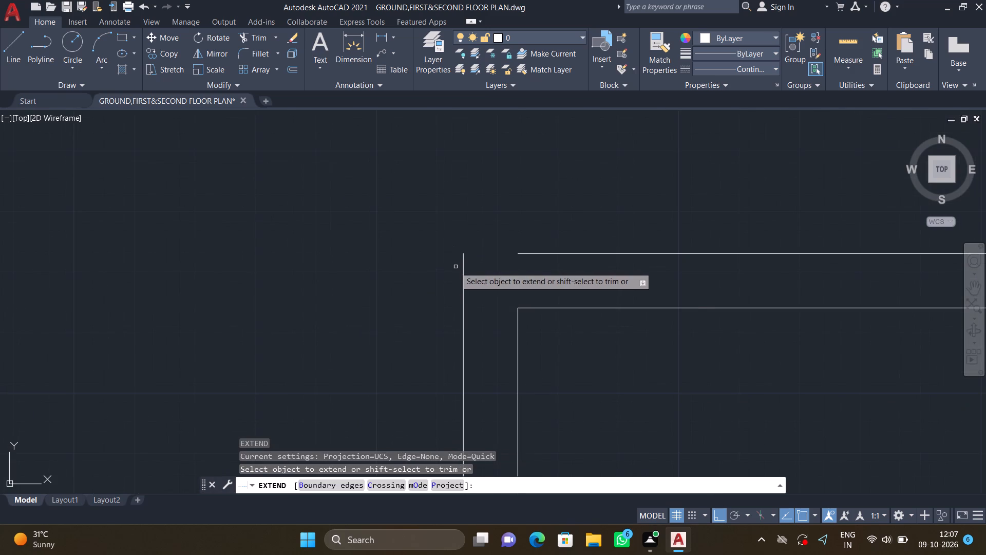
{"action": "left_click", "coordinate": [527, 252]}
{"action": "scroll", "coordinate": [598, 324], "scroll_direction": "down", "scroll_amount": 3}
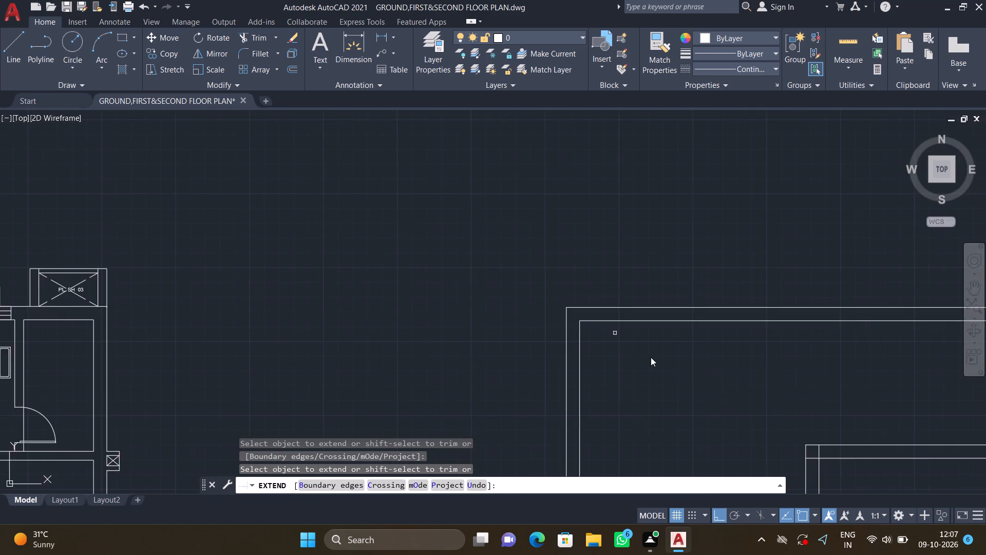
{"action": "middle_click_drag", "start_coordinate": [670, 376], "coordinate": [507, 334]}
{"action": "scroll", "coordinate": [450, 337], "scroll_direction": "down", "scroll_amount": 3}
{"action": "middle_click_drag", "start_coordinate": [623, 360], "coordinate": [599, 345]}
{"action": "scroll", "coordinate": [609, 308], "scroll_direction": "up", "scroll_amount": 2}
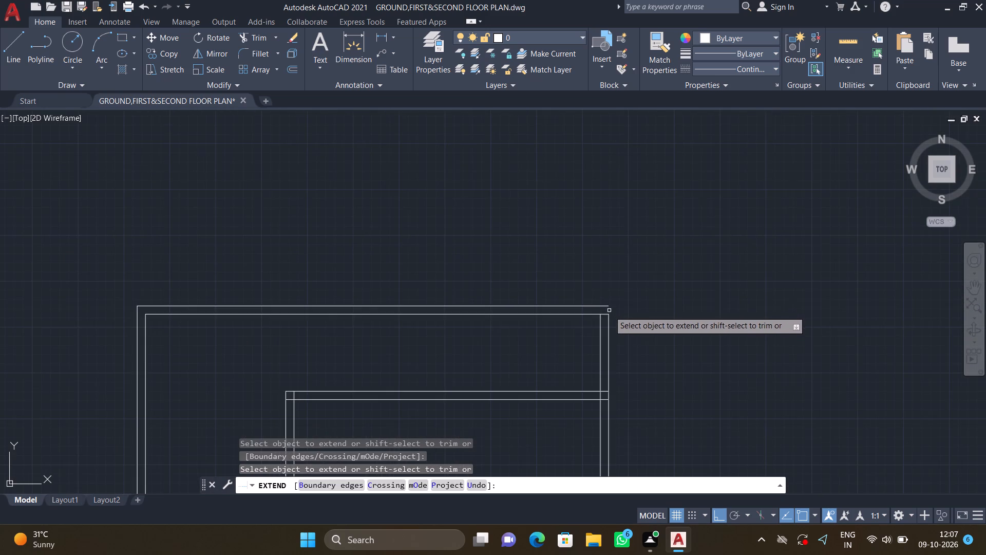
{"action": "scroll", "coordinate": [608, 319], "scroll_direction": "up", "scroll_amount": 3}
{"action": "left_click", "coordinate": [602, 310]}
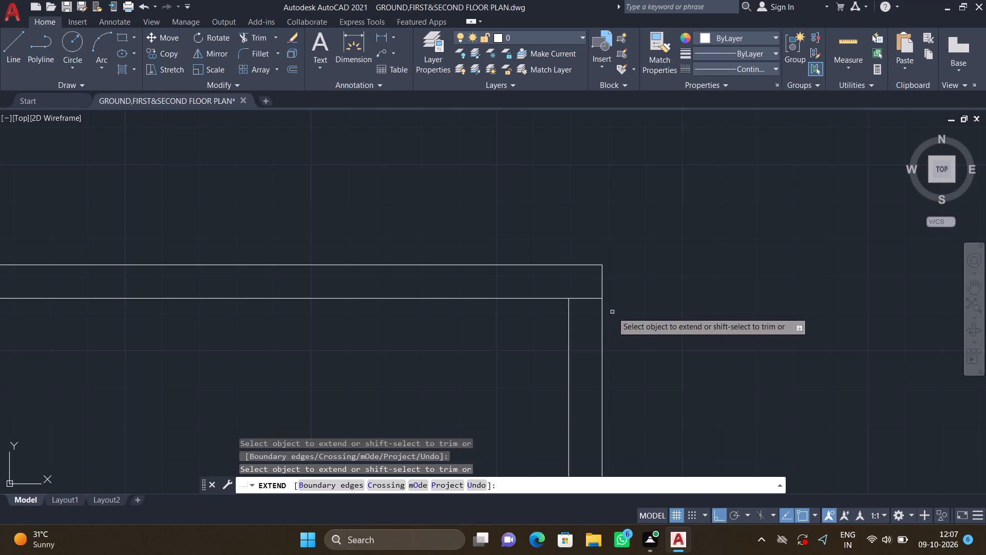
{"action": "key", "text": "Return"}
In the existing plan's Bedroom-02, draw a short vertical line upward from the bed's top edge as the start of an outline.
{"action": "scroll", "coordinate": [610, 340], "scroll_direction": "down", "scroll_amount": 3}
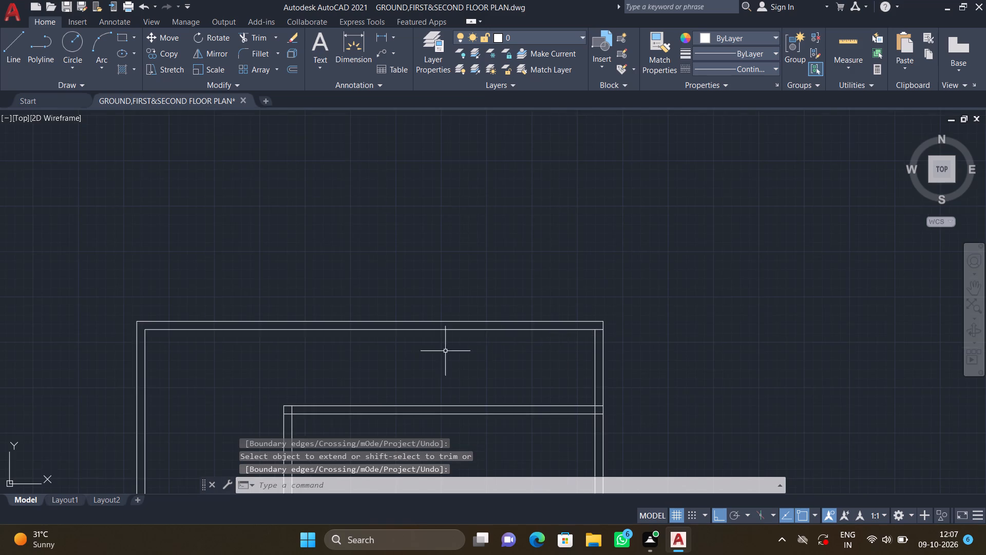
{"action": "middle_click_drag", "start_coordinate": [444, 348], "coordinate": [496, 300]}
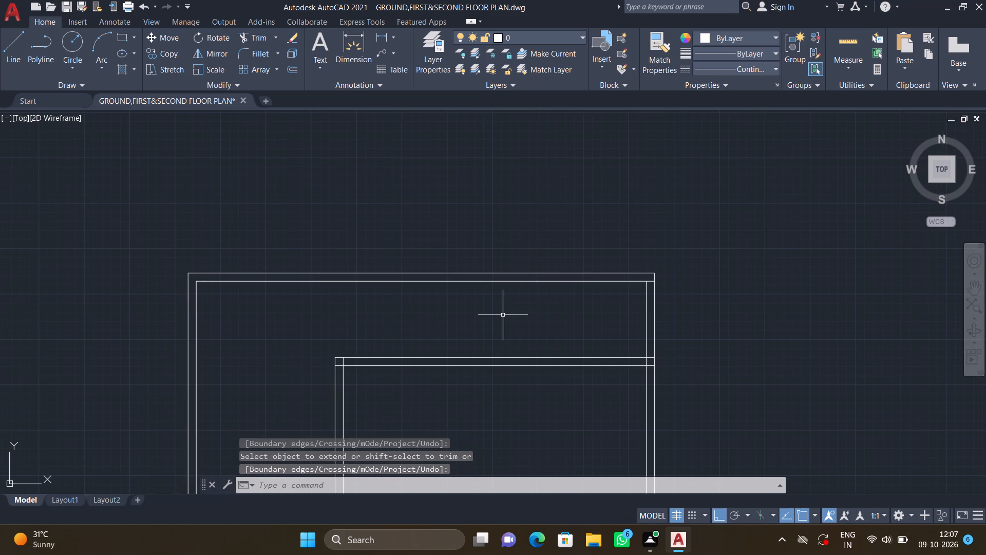
{"action": "scroll", "coordinate": [488, 322], "scroll_direction": "down", "scroll_amount": 3}
{"action": "middle_click_drag", "start_coordinate": [471, 338], "coordinate": [551, 272]}
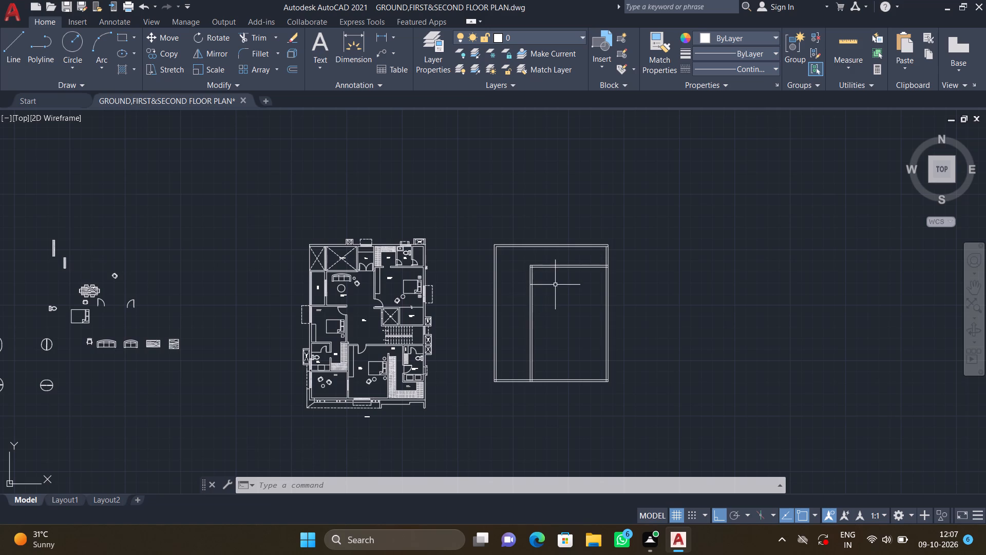
{"action": "middle_click_drag", "start_coordinate": [481, 319], "coordinate": [641, 273]}
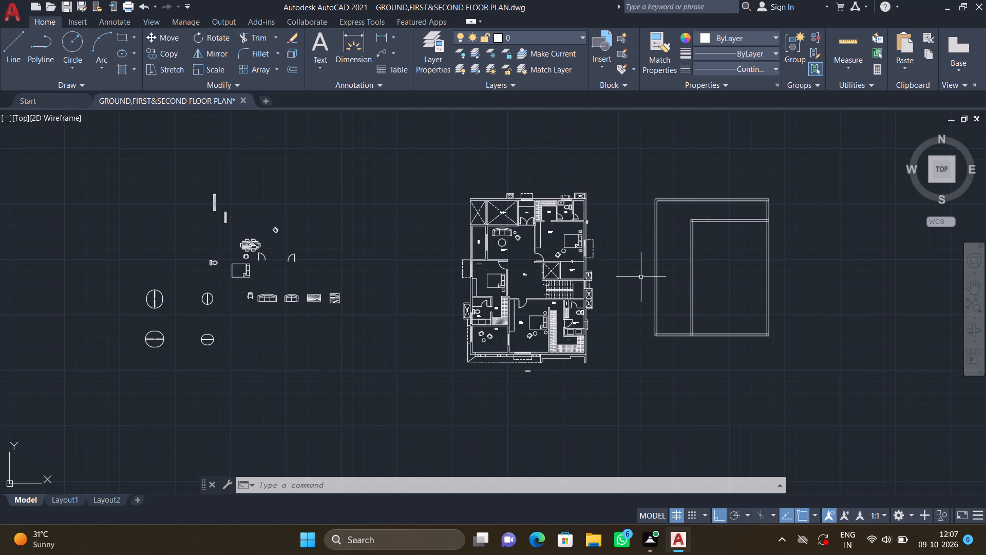
{"action": "scroll", "coordinate": [552, 249], "scroll_direction": "up", "scroll_amount": 3}
{"action": "middle_click_drag", "start_coordinate": [590, 221], "coordinate": [600, 268]}
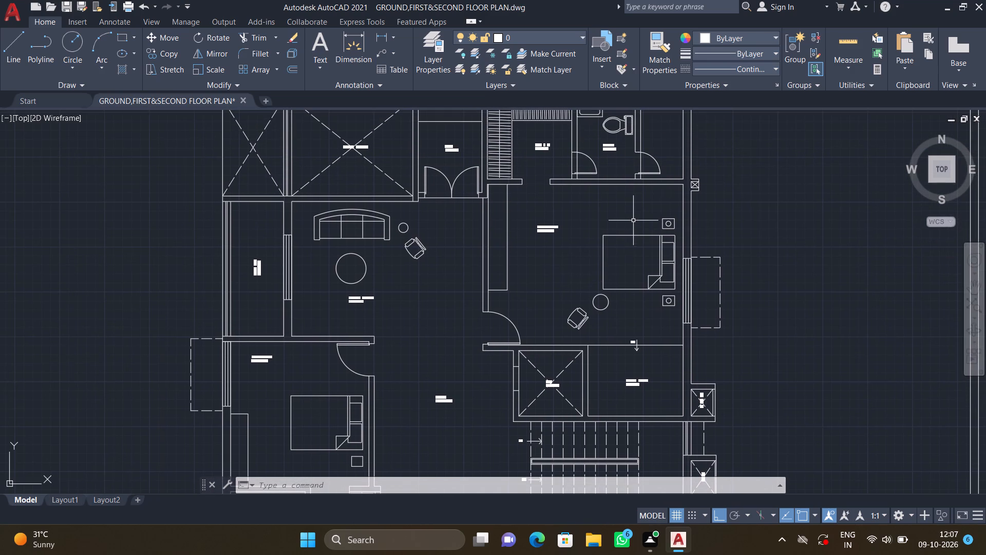
{"action": "key", "text": "l"}
{"action": "key", "text": "Return"}
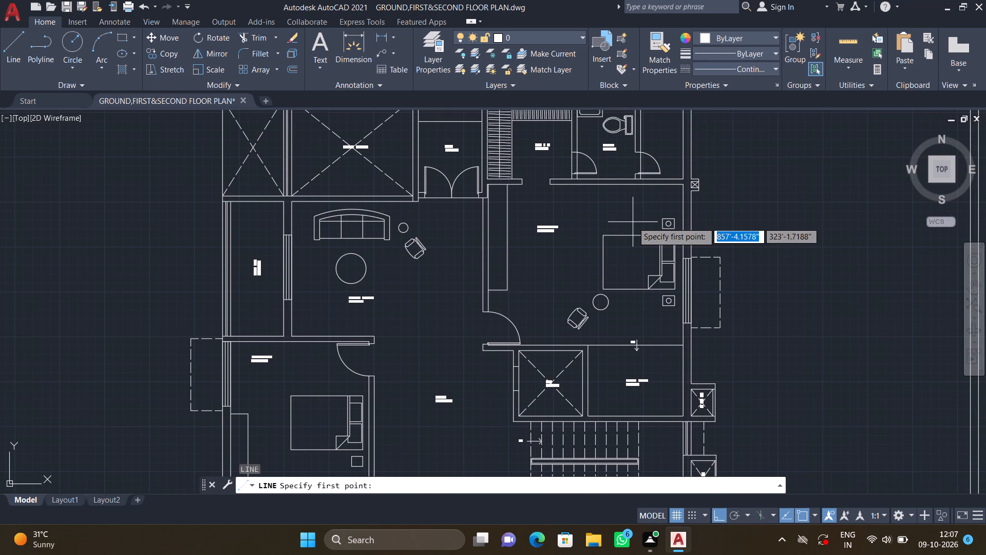
{"action": "scroll", "coordinate": [616, 239], "scroll_direction": "up", "scroll_amount": 2}
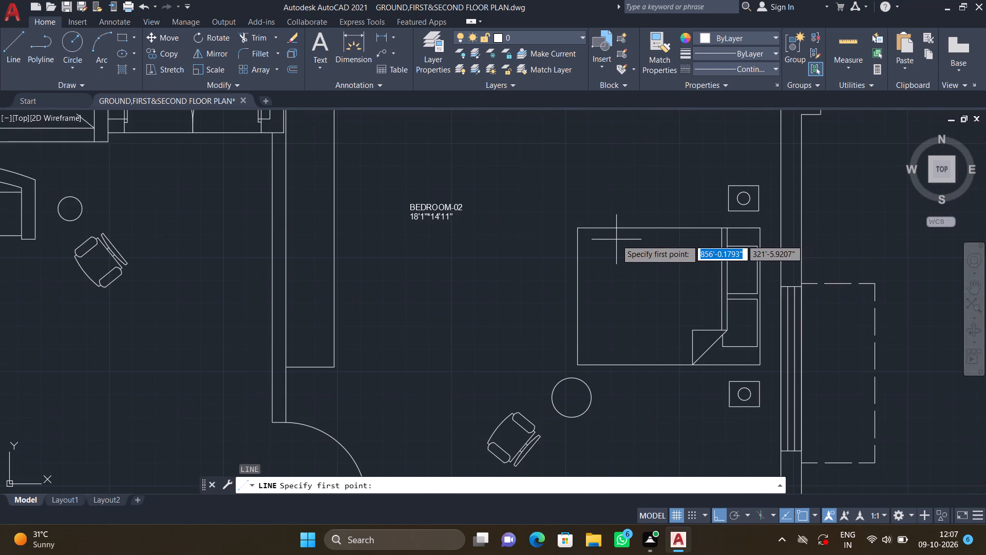
{"action": "scroll", "coordinate": [628, 235], "scroll_direction": "up", "scroll_amount": 2}
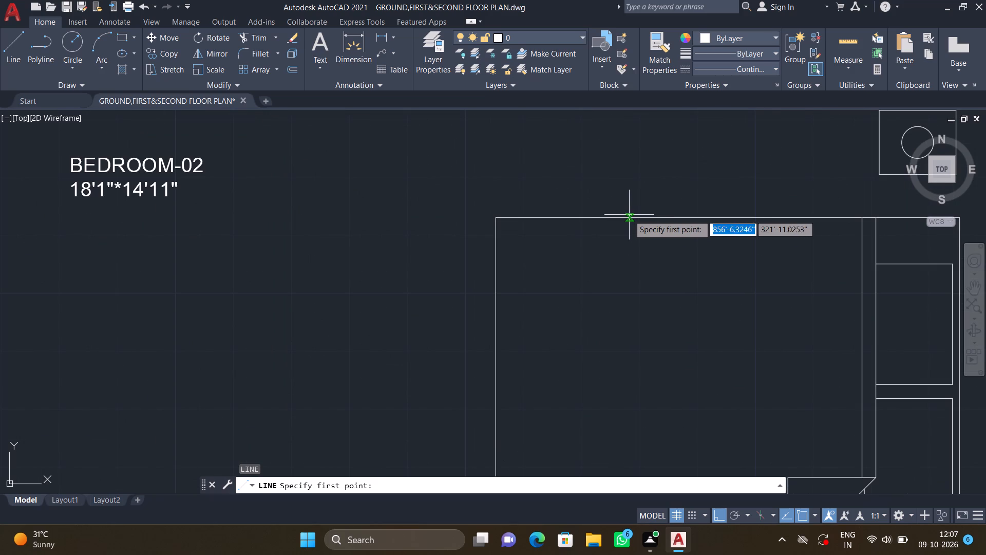
{"action": "left_click", "coordinate": [623, 218]}
{"action": "scroll", "coordinate": [620, 161], "scroll_direction": "down", "scroll_amount": 2}
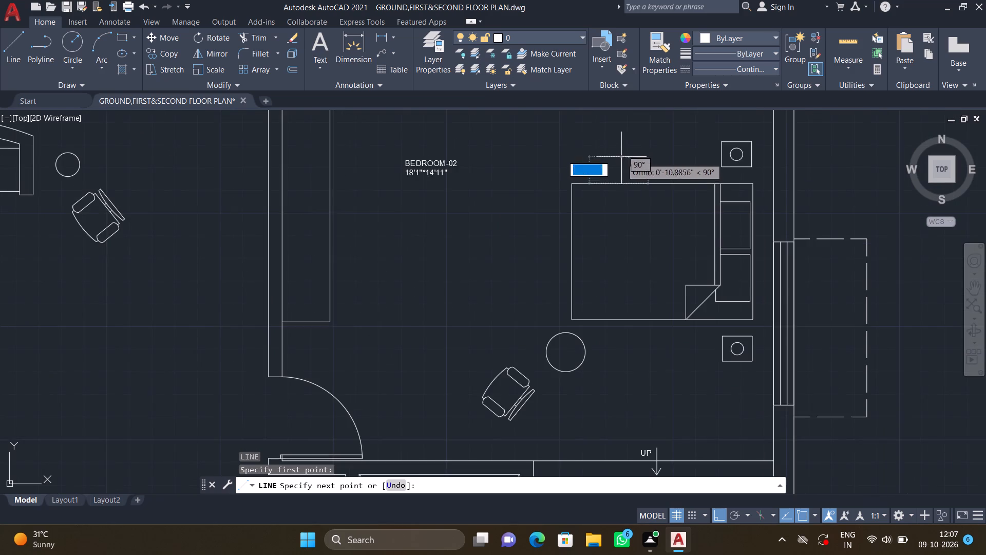
{"action": "middle_click_drag", "start_coordinate": [620, 158], "coordinate": [611, 256]}
{"action": "scroll", "coordinate": [609, 230], "scroll_direction": "up", "scroll_amount": 1}
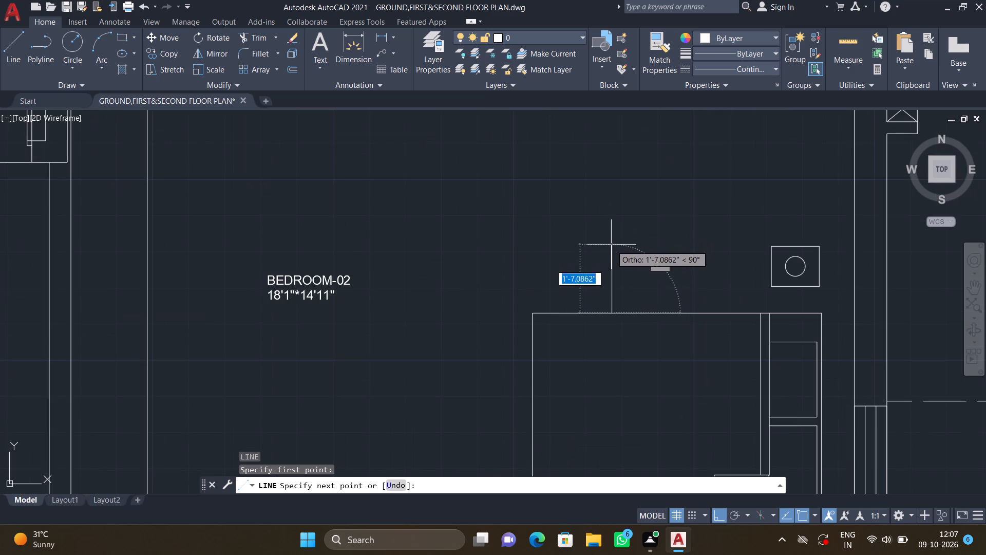
{"action": "left_click", "coordinate": [612, 263]}
Continue the outline horizontally left past the bed's foot, then about 7'-5" straight down to just above the armchair.
{"action": "scroll", "coordinate": [488, 262], "scroll_direction": "down", "scroll_amount": 1}
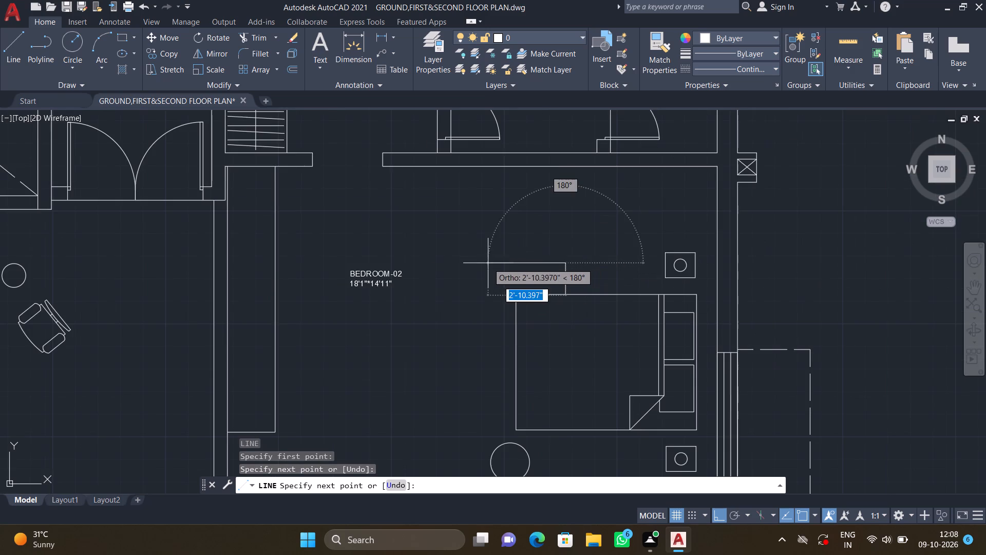
{"action": "middle_click_drag", "start_coordinate": [479, 271], "coordinate": [560, 234]}
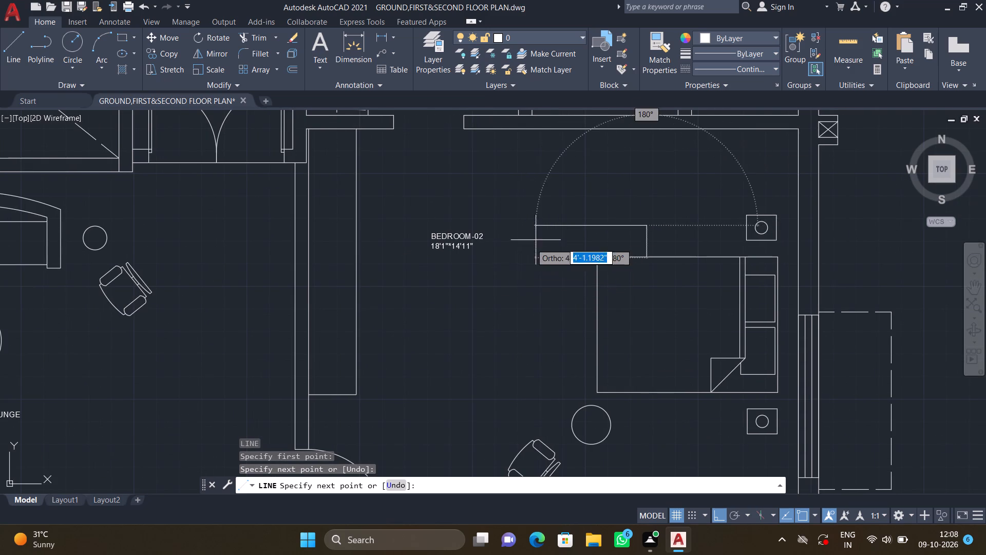
{"action": "scroll", "coordinate": [531, 241], "scroll_direction": "up", "scroll_amount": 2}
{"action": "double_click", "coordinate": [523, 235]}
{"action": "scroll", "coordinate": [539, 293], "scroll_direction": "down", "scroll_amount": 2}
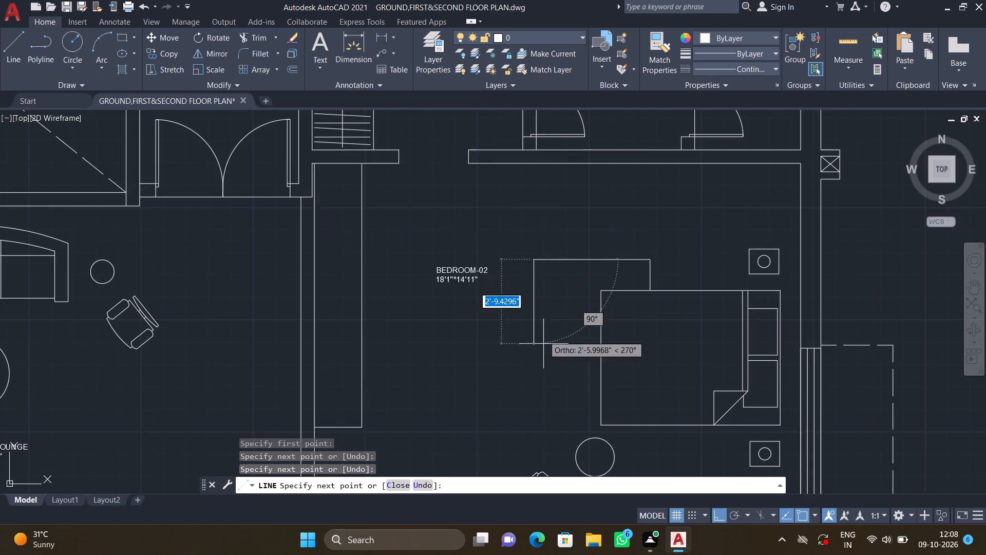
{"action": "middle_click_drag", "start_coordinate": [541, 350], "coordinate": [535, 244]}
{"action": "scroll", "coordinate": [541, 253], "scroll_direction": "down", "scroll_amount": 1}
{"action": "scroll", "coordinate": [538, 304], "scroll_direction": "up", "scroll_amount": 2}
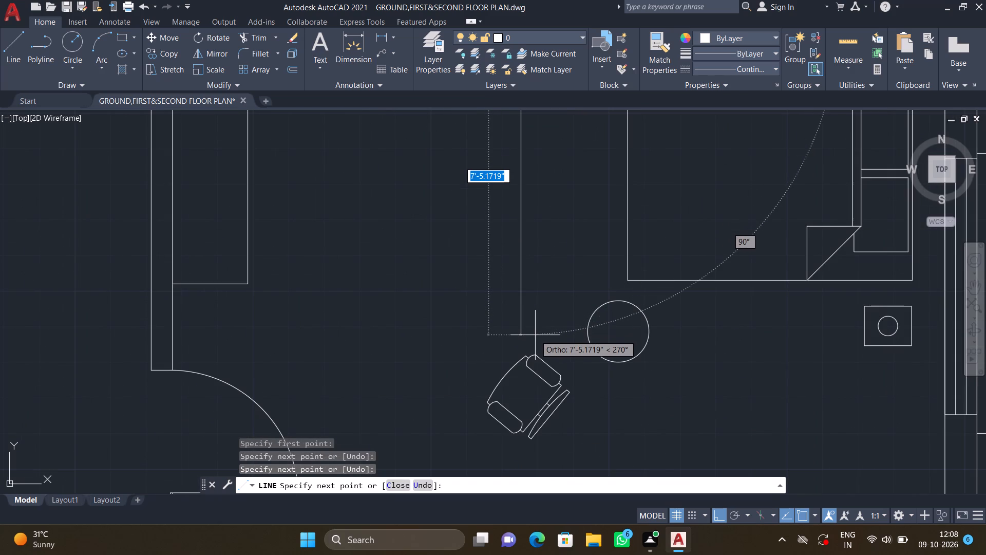
{"action": "left_click", "coordinate": [534, 336]}
{"action": "key", "text": "Return"}
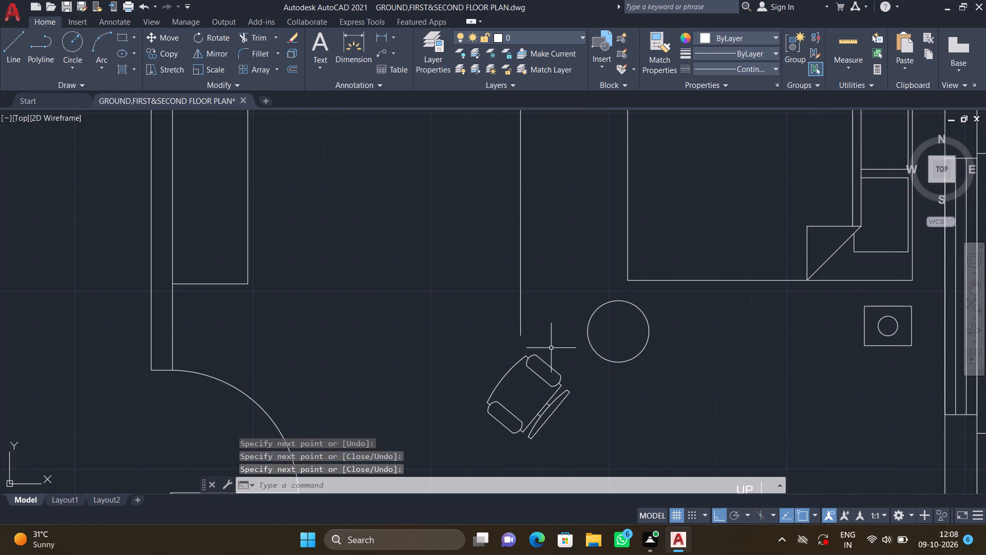
Move the Bedroom-02 armchair about 7" straight down, away from the end of the new vertical line.
{"action": "middle_click_drag", "start_coordinate": [603, 401], "coordinate": [610, 313]}
{"action": "key", "text": "m"}
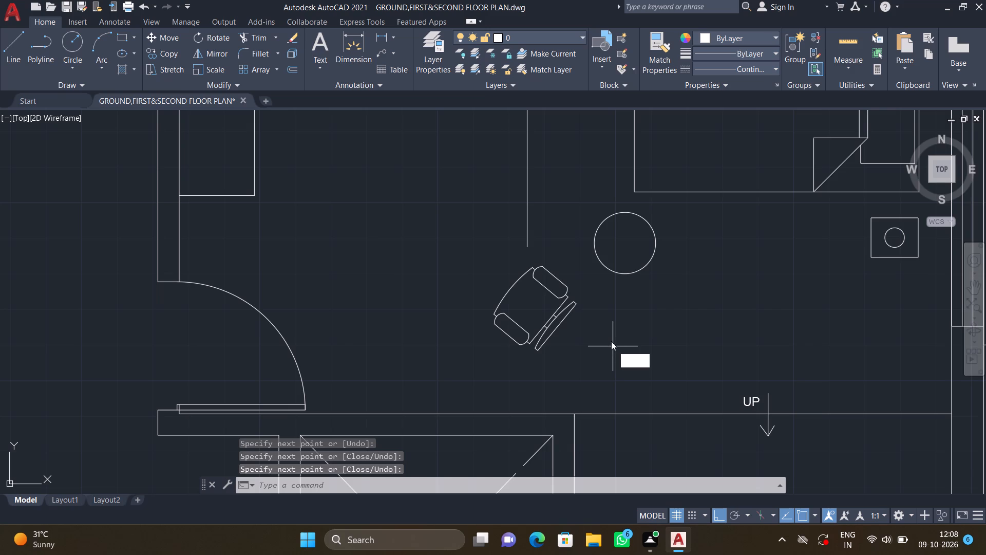
{"action": "key", "text": "Return"}
{"action": "left_click", "coordinate": [561, 322]}
{"action": "key", "text": "Return"}
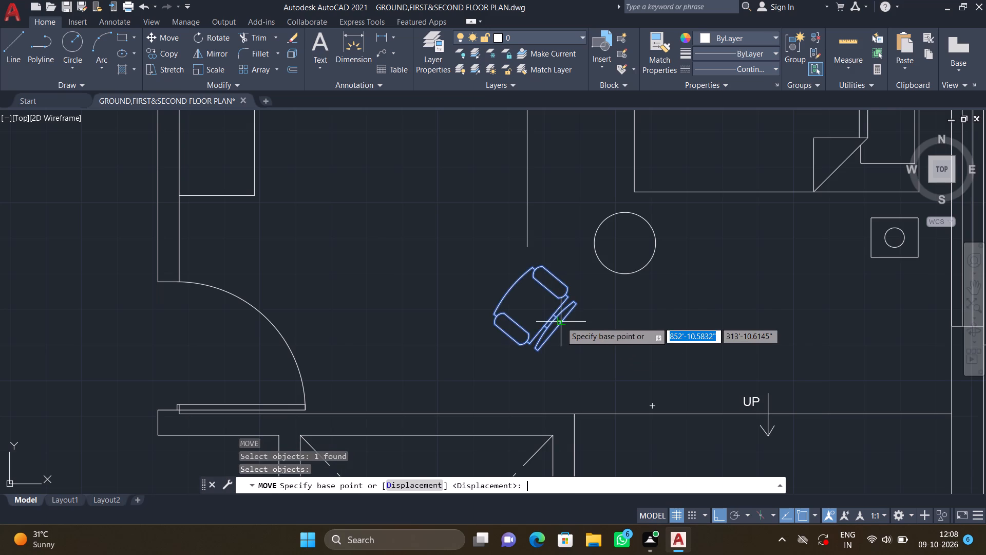
{"action": "scroll", "coordinate": [559, 328], "scroll_direction": "up", "scroll_amount": 2}
{"action": "left_click", "coordinate": [553, 324]}
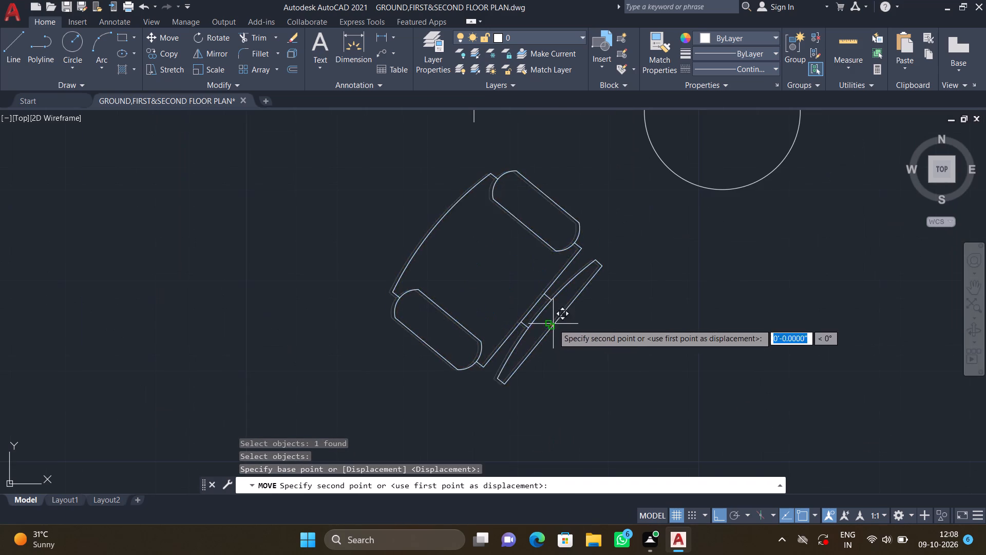
{"action": "scroll", "coordinate": [562, 374], "scroll_direction": "down", "scroll_amount": 2}
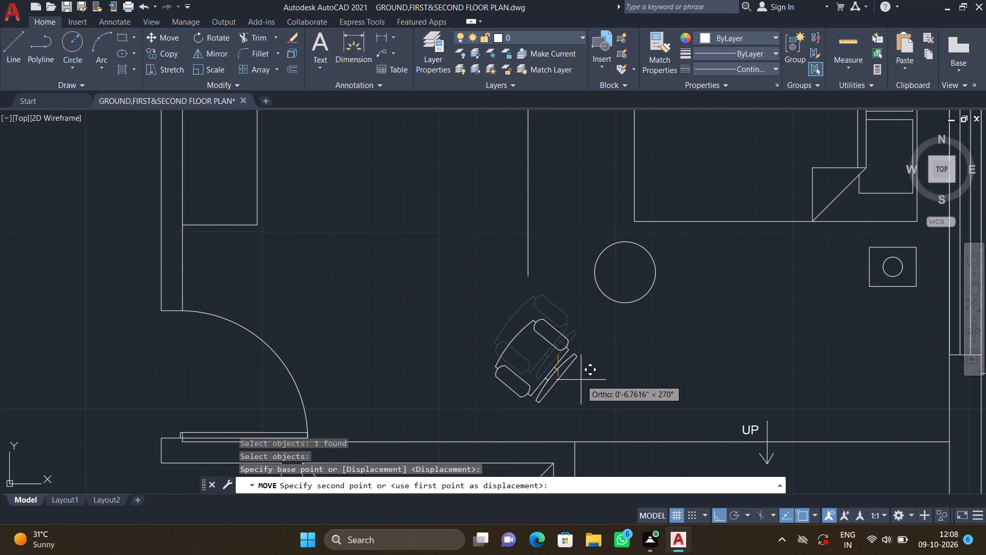
{"action": "left_click", "coordinate": [581, 380]}
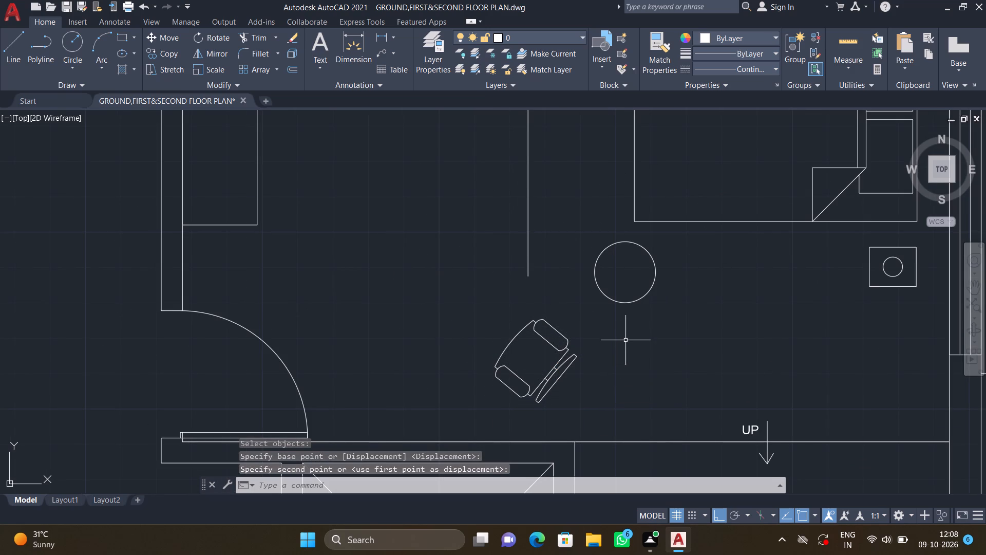
Move the round table in Bedroom-02 about 2'-3" straight down so it sits beside the armchair.
{"action": "key", "text": "m"}
{"action": "key", "text": "Return"}
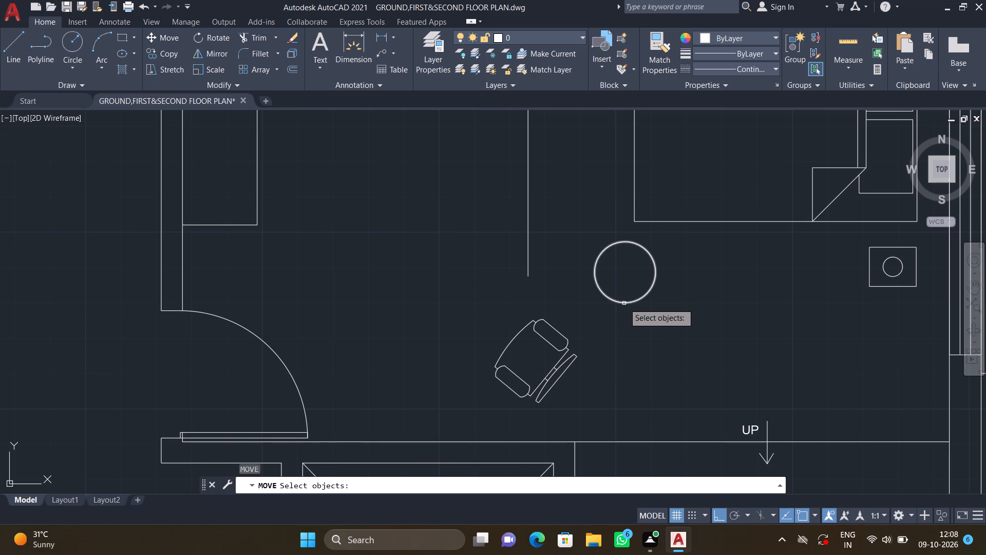
{"action": "left_click", "coordinate": [624, 303]}
{"action": "key", "text": "Return"}
{"action": "left_click", "coordinate": [628, 304]}
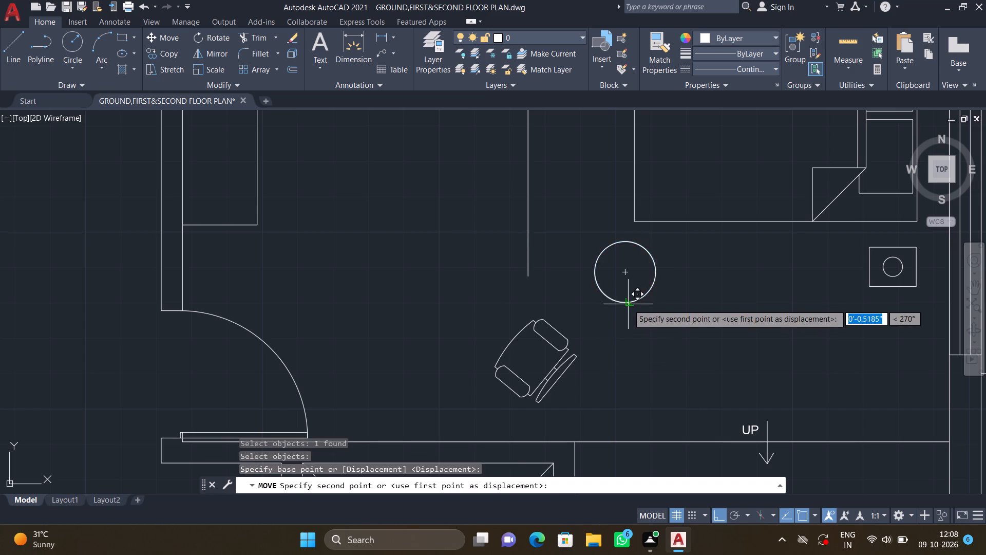
{"action": "left_click", "coordinate": [655, 397]}
Move the Bedroom-02 armchair horizontally left to widen the gap between it and the round table.
{"action": "key", "text": "m"}
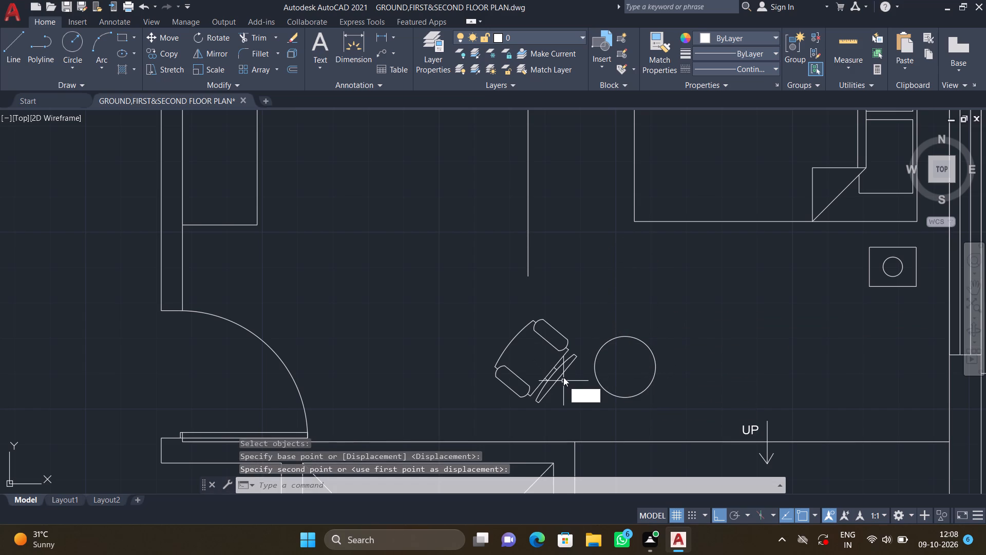
{"action": "key", "text": "Return"}
{"action": "left_click", "coordinate": [556, 377]}
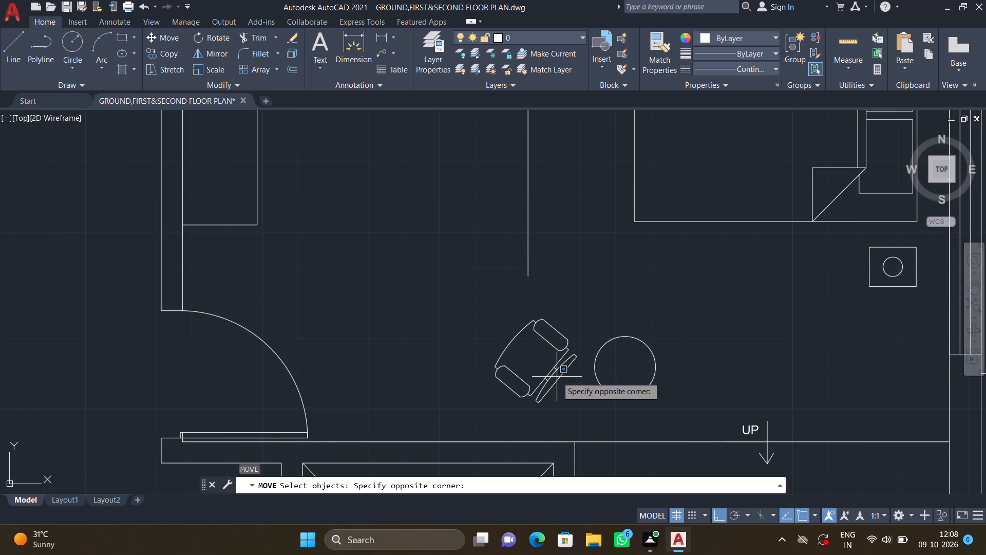
{"action": "double_click", "coordinate": [560, 380]}
{"action": "double_click", "coordinate": [559, 379]}
{"action": "key", "text": "Return"}
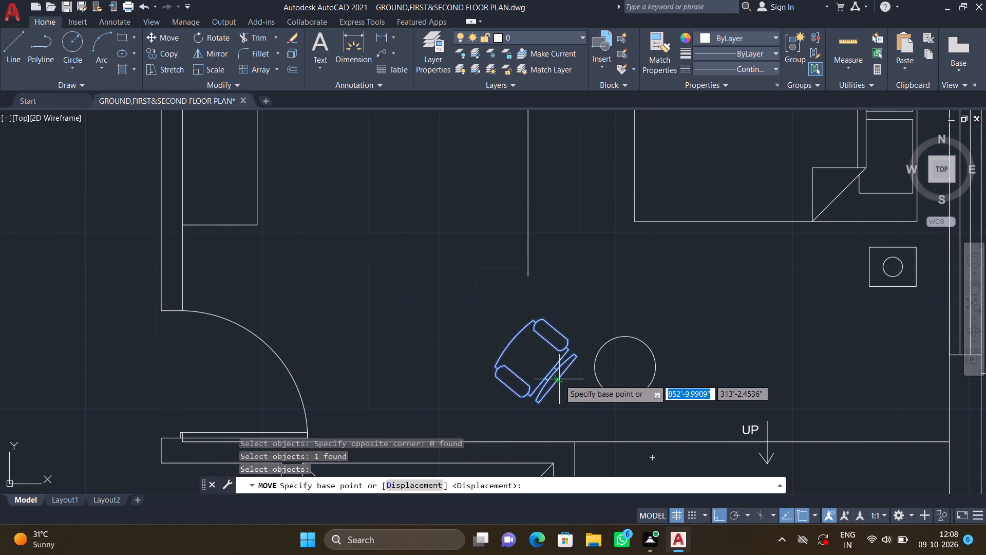
{"action": "scroll", "coordinate": [561, 384], "scroll_direction": "up", "scroll_amount": 1}
{"action": "left_click", "coordinate": [555, 375]}
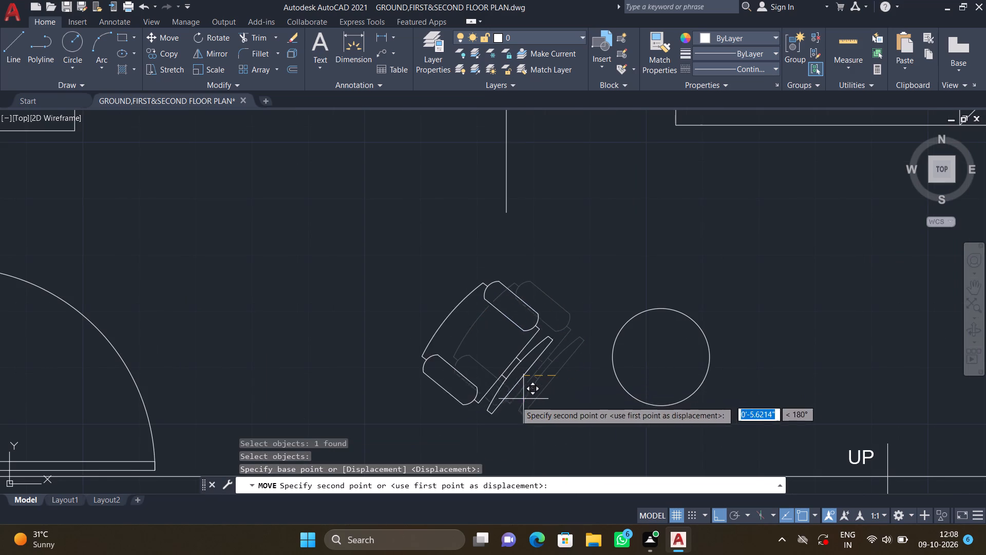
{"action": "left_click", "coordinate": [483, 411]}
Extend the bed outline's vertical line in Bedroom-02 about 10" straight down from its lower end.
{"action": "scroll", "coordinate": [545, 319], "scroll_direction": "down", "scroll_amount": 2}
{"action": "middle_click_drag", "start_coordinate": [570, 300], "coordinate": [548, 314]}
{"action": "key", "text": "l"}
{"action": "key", "text": "Return"}
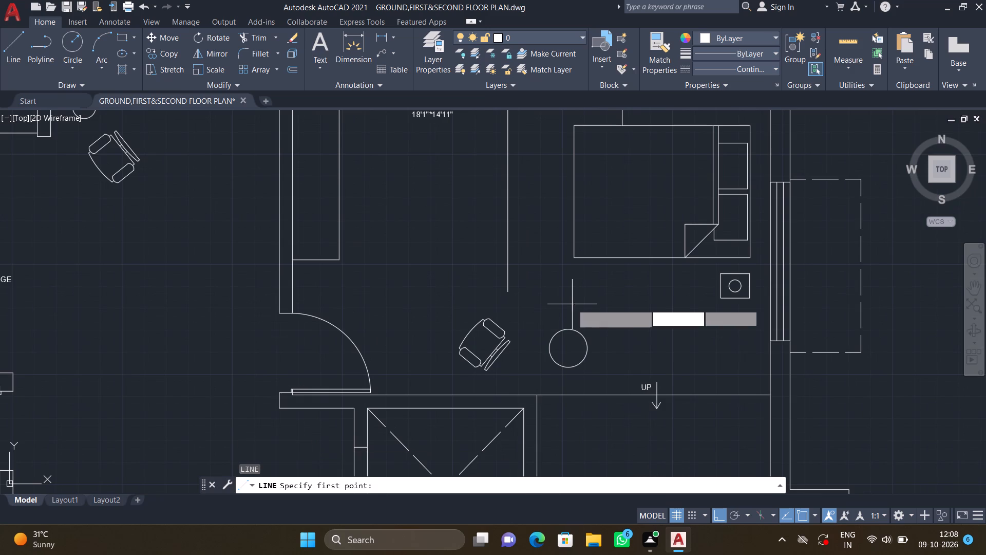
{"action": "scroll", "coordinate": [509, 298], "scroll_direction": "up", "scroll_amount": 2}
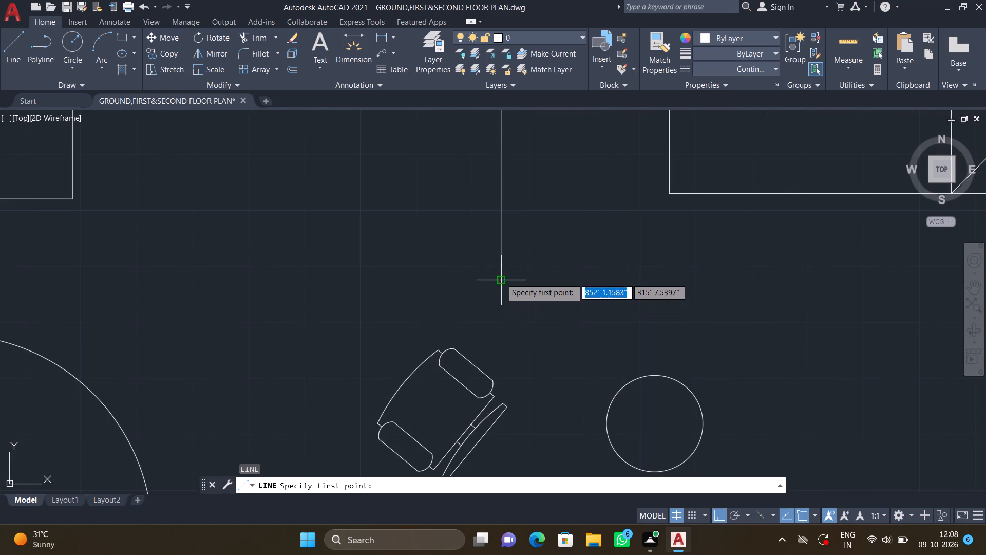
{"action": "left_click", "coordinate": [501, 277]}
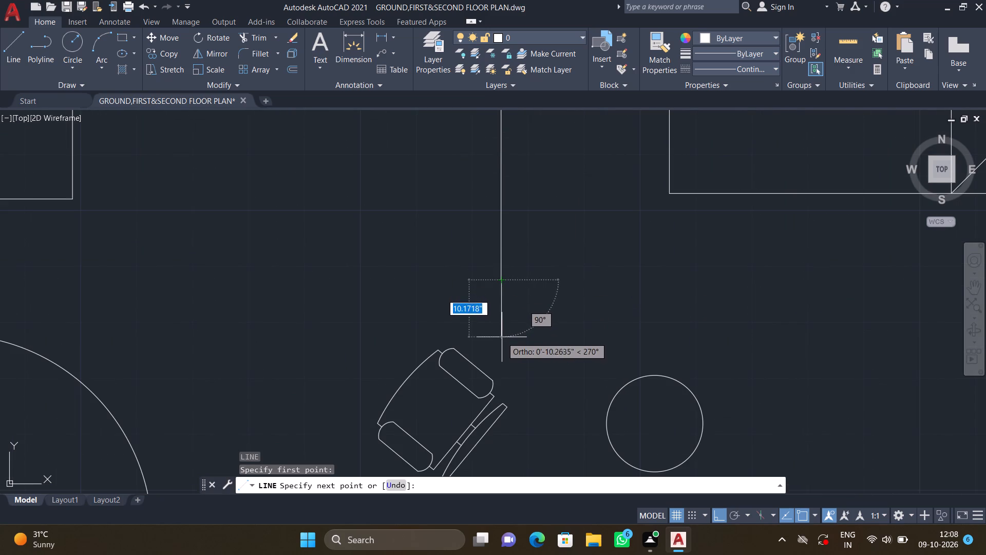
{"action": "left_click", "coordinate": [502, 335]}
{"action": "scroll", "coordinate": [638, 325], "scroll_direction": "down", "scroll_amount": 2}
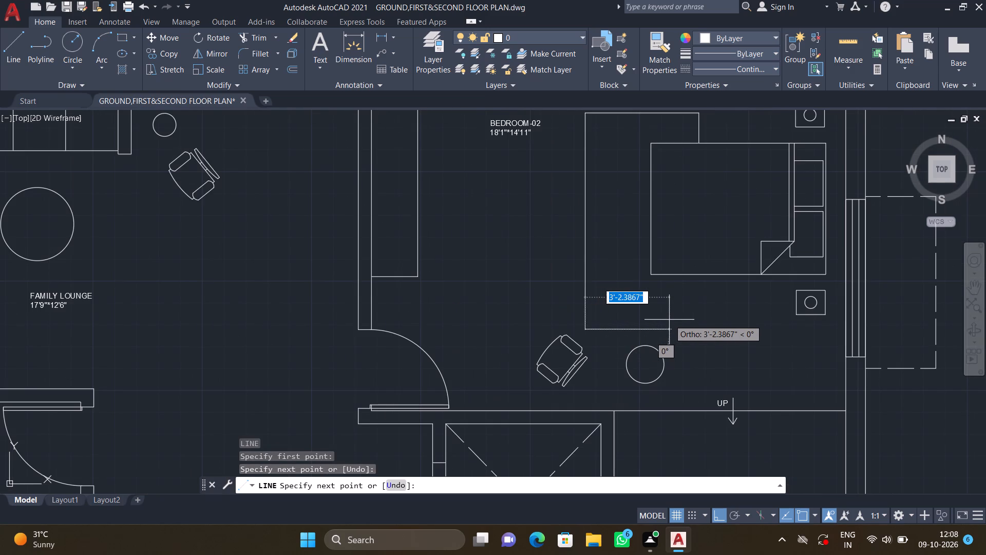
{"action": "key", "text": "Escape"}
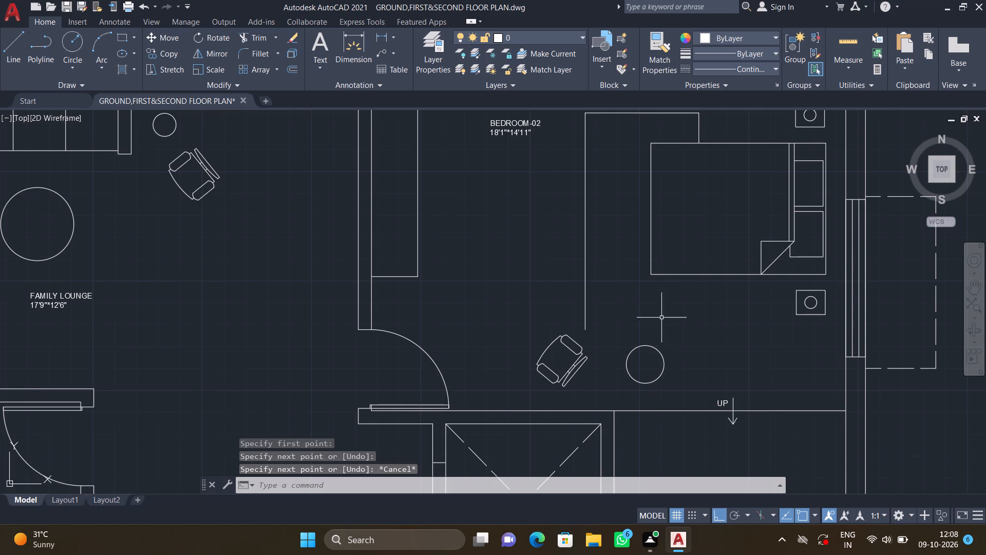
Draw a line about 1'-3" straight down from the Bedroom-02 bed's lower edge, then horizontally left to meet the outline's vertical line.
{"action": "middle_click_drag", "start_coordinate": [662, 304], "coordinate": [647, 380]}
{"action": "key", "text": "l"}
{"action": "key", "text": "Return"}
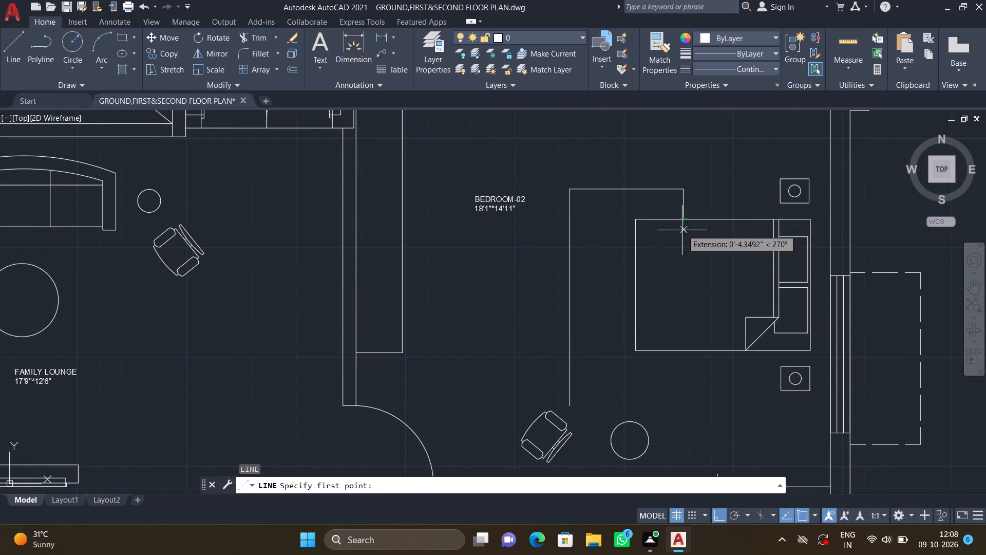
{"action": "left_click", "coordinate": [684, 350]}
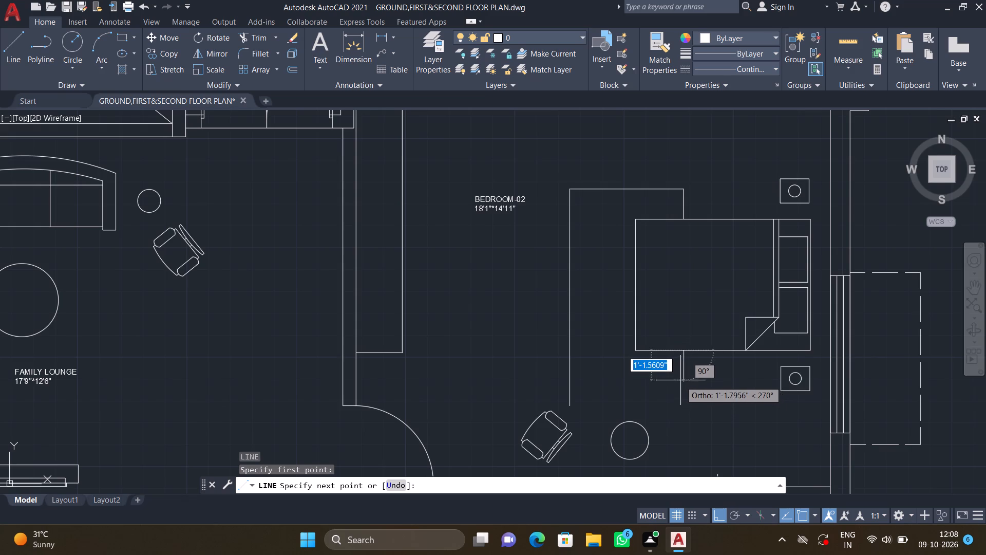
{"action": "scroll", "coordinate": [680, 380], "scroll_direction": "up", "scroll_amount": 1}
{"action": "scroll", "coordinate": [680, 377], "scroll_direction": "down", "scroll_amount": 1}
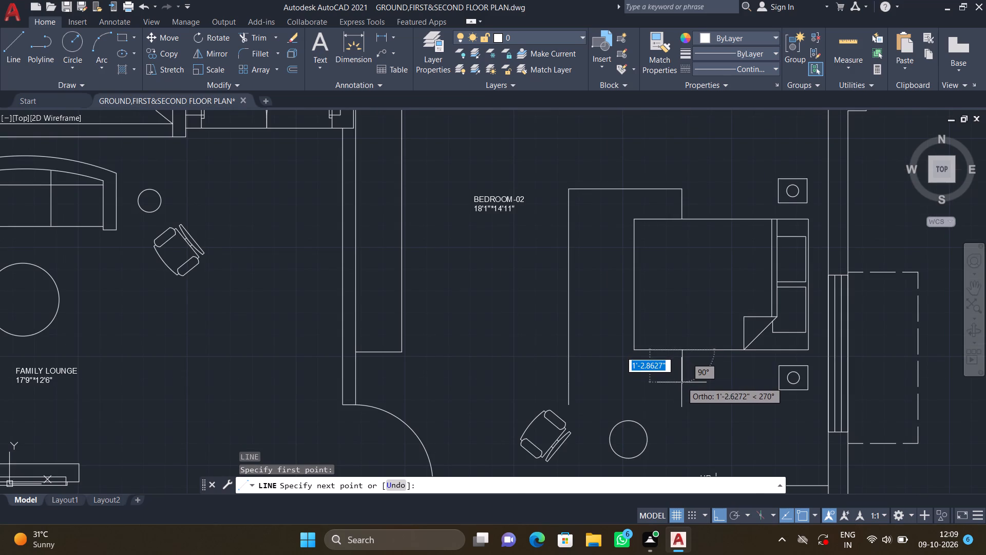
{"action": "left_click", "coordinate": [681, 383]}
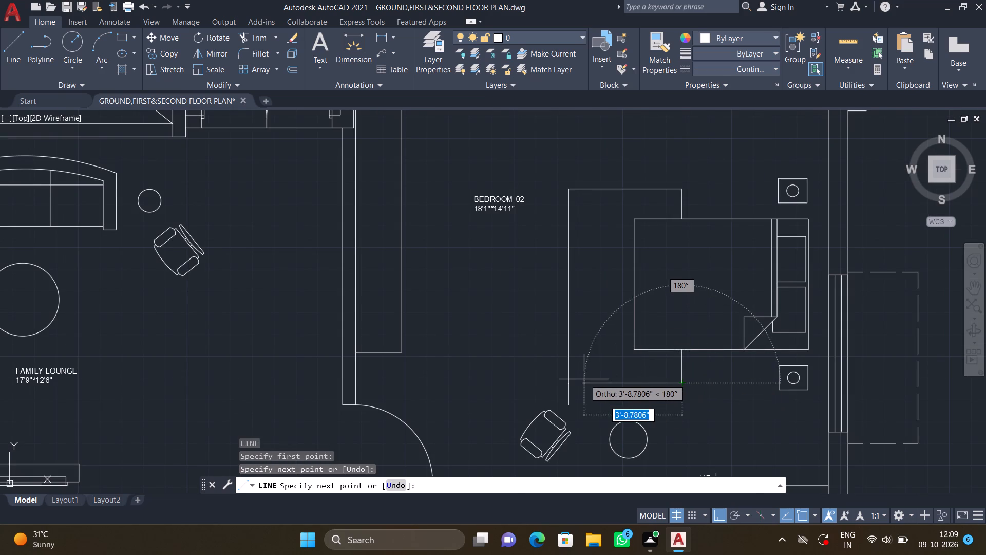
{"action": "scroll", "coordinate": [583, 379], "scroll_direction": "up", "scroll_amount": 2}
{"action": "left_click", "coordinate": [544, 389]}
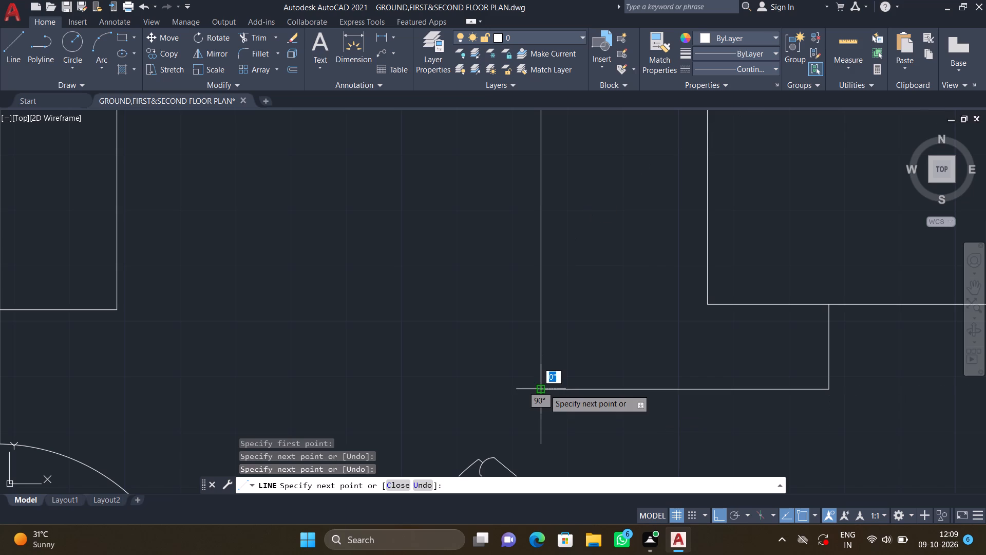
{"action": "key", "text": "Return"}
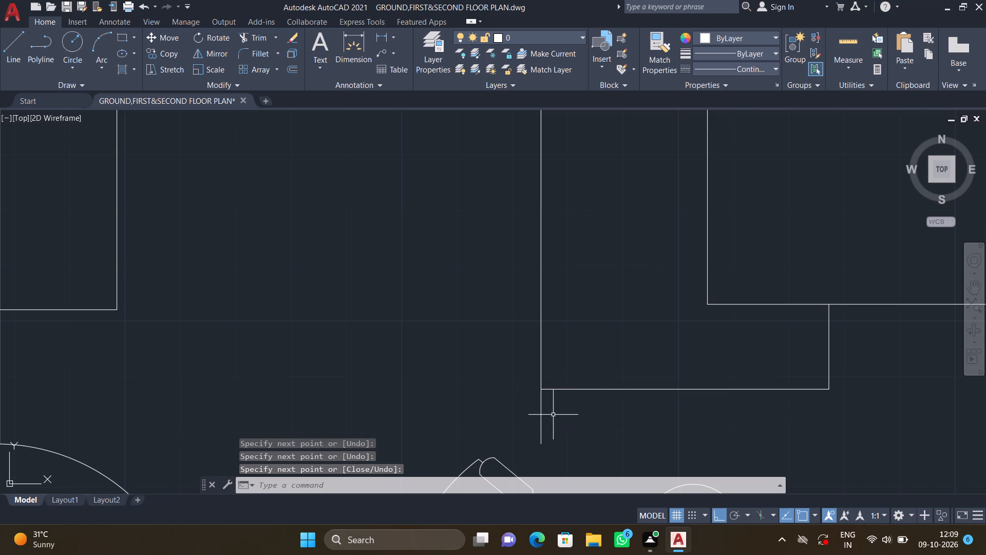
Trim the end of the vertical line that overhangs below the Bedroom-02 outline's bottom line.
{"action": "key", "text": "t"}
{"action": "key", "text": "r"}
{"action": "key", "text": "Return"}
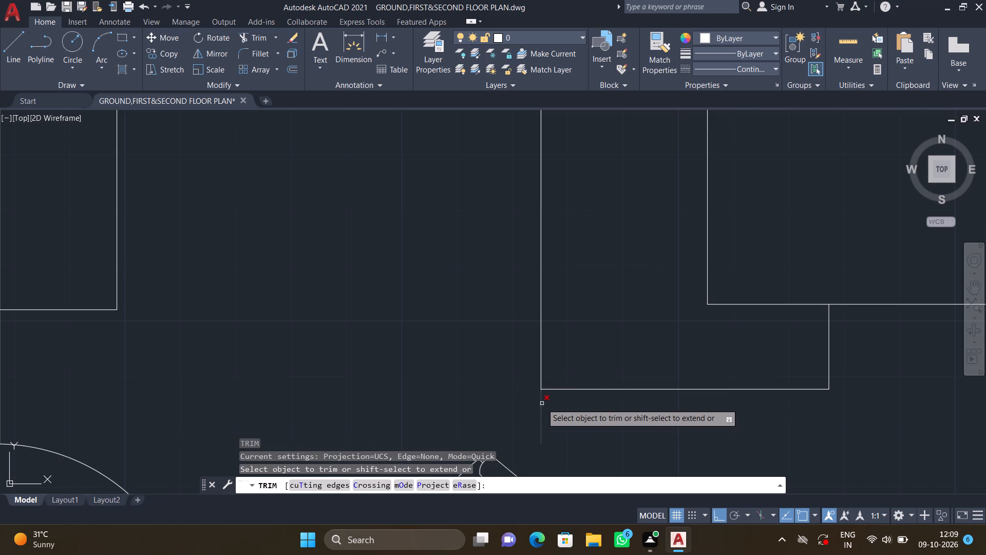
{"action": "left_click", "coordinate": [542, 403]}
Start a bed outline in the Master Bedroom with a short line straight up from the bed's upper edge.
{"action": "scroll", "coordinate": [671, 346], "scroll_direction": "down", "scroll_amount": 3}
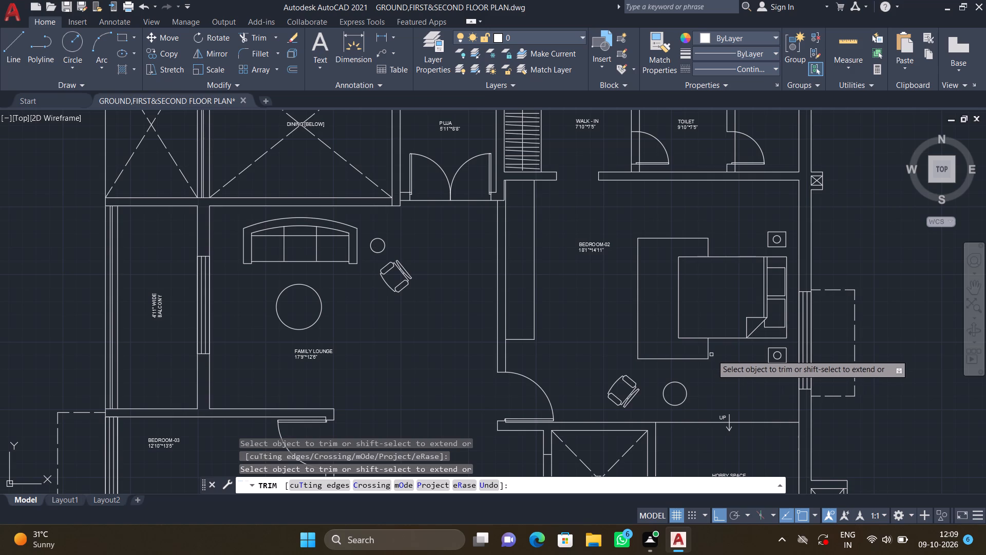
{"action": "scroll", "coordinate": [758, 387], "scroll_direction": "down", "scroll_amount": 2}
{"action": "middle_click_drag", "start_coordinate": [707, 382], "coordinate": [689, 352]}
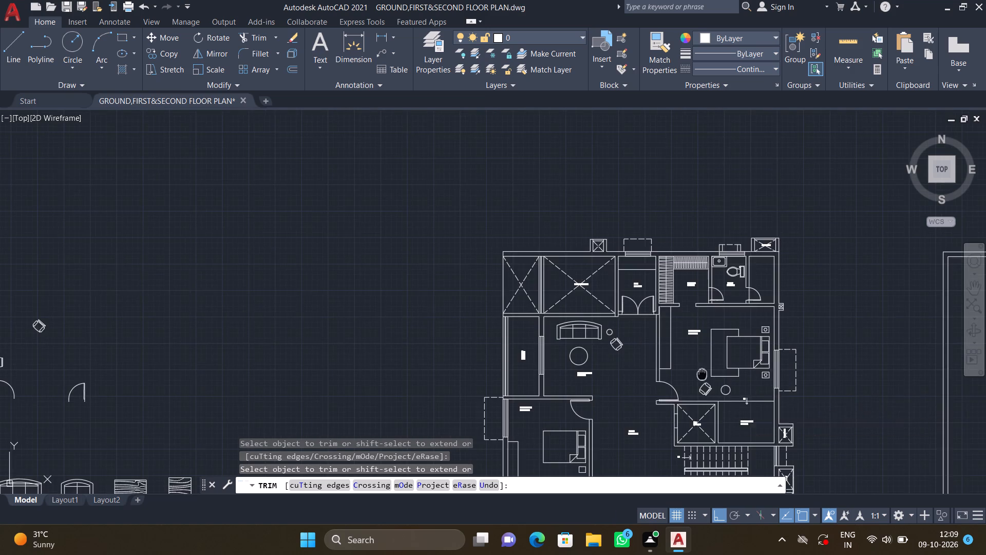
{"action": "middle_click_drag", "start_coordinate": [689, 352], "coordinate": [665, 296]}
{"action": "scroll", "coordinate": [668, 320], "scroll_direction": "down", "scroll_amount": 1}
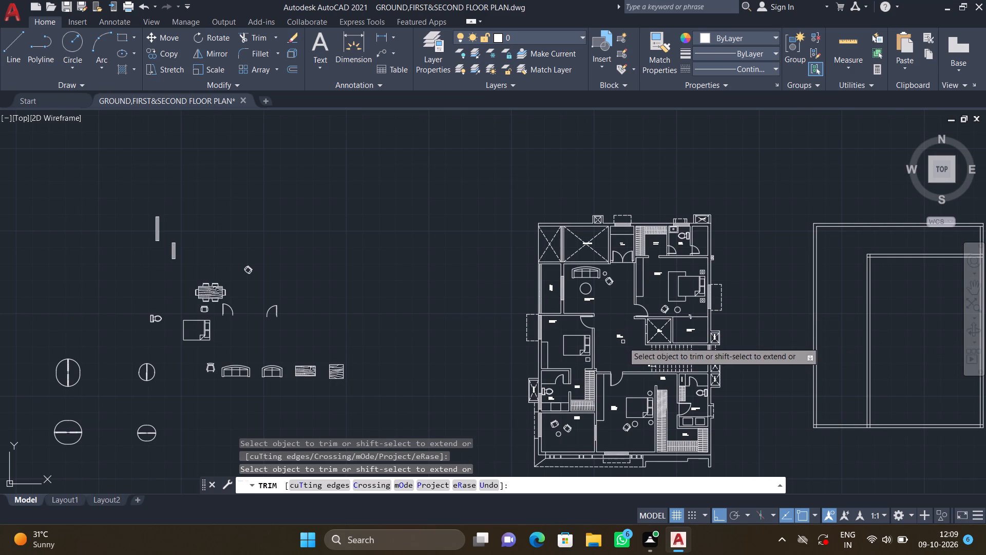
{"action": "middle_click_drag", "start_coordinate": [620, 367], "coordinate": [586, 293]}
{"action": "scroll", "coordinate": [595, 324], "scroll_direction": "up", "scroll_amount": 2}
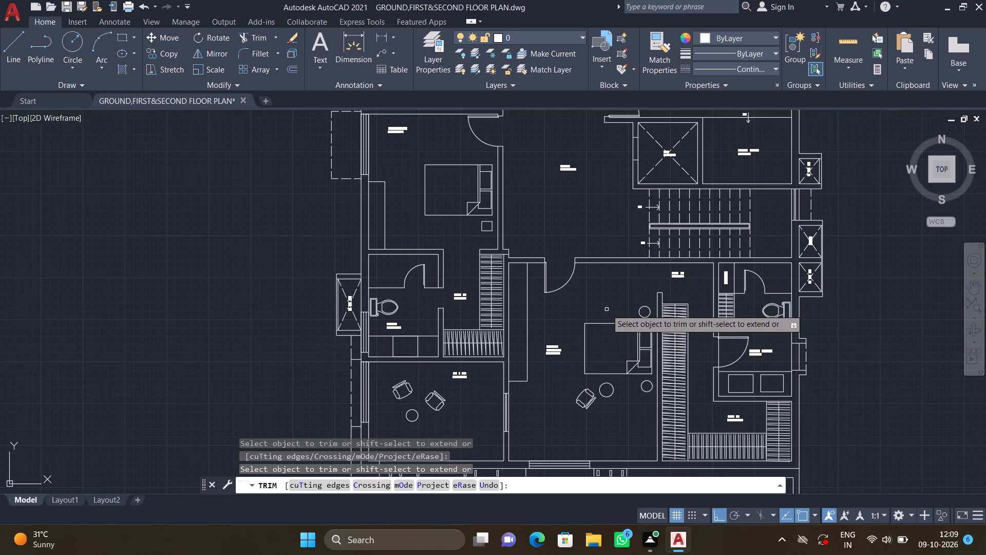
{"action": "scroll", "coordinate": [606, 309], "scroll_direction": "up", "scroll_amount": 1}
{"action": "key", "text": "l"}
{"action": "key", "text": "Return"}
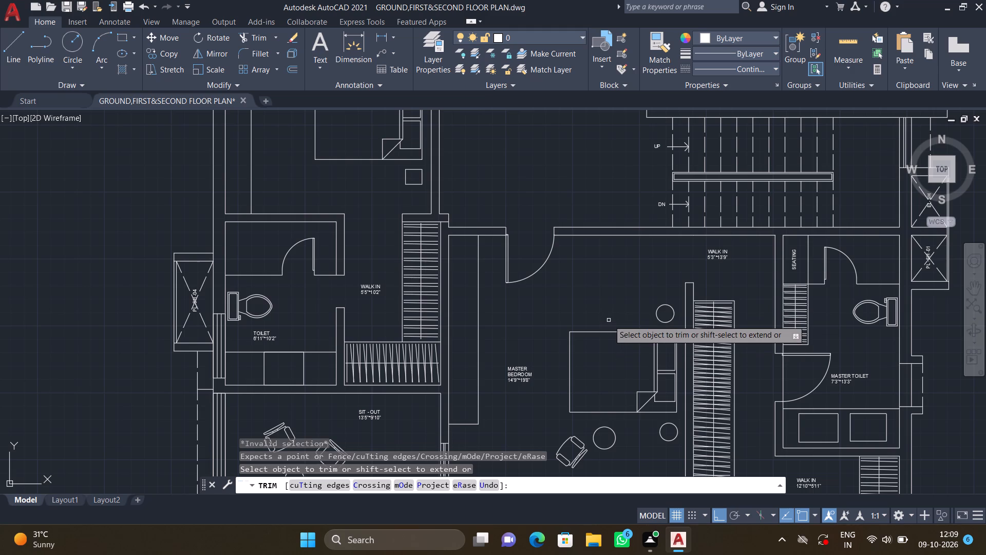
{"action": "key", "text": "Escape"}
{"action": "key", "text": "l"}
{"action": "key", "text": "Return"}
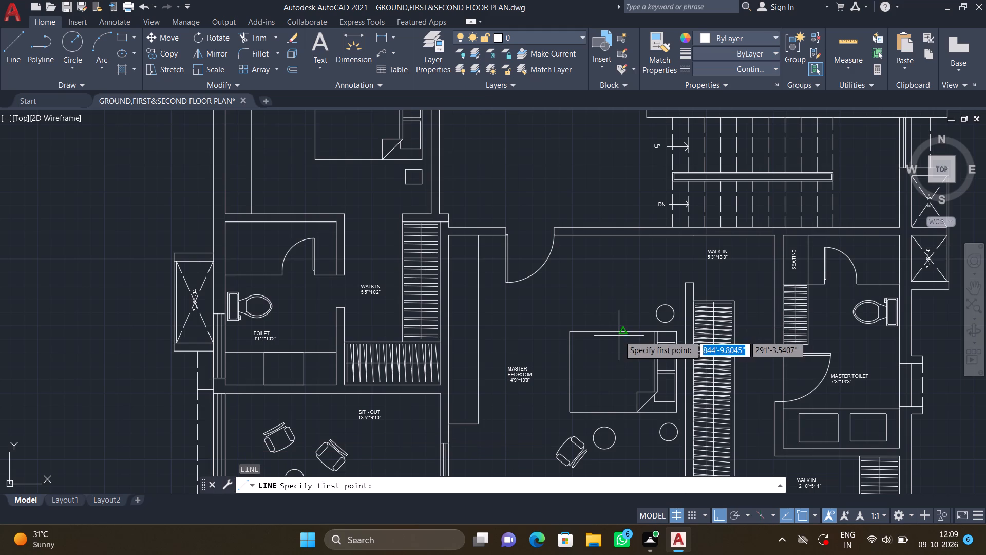
{"action": "scroll", "coordinate": [611, 332], "scroll_direction": "up", "scroll_amount": 2}
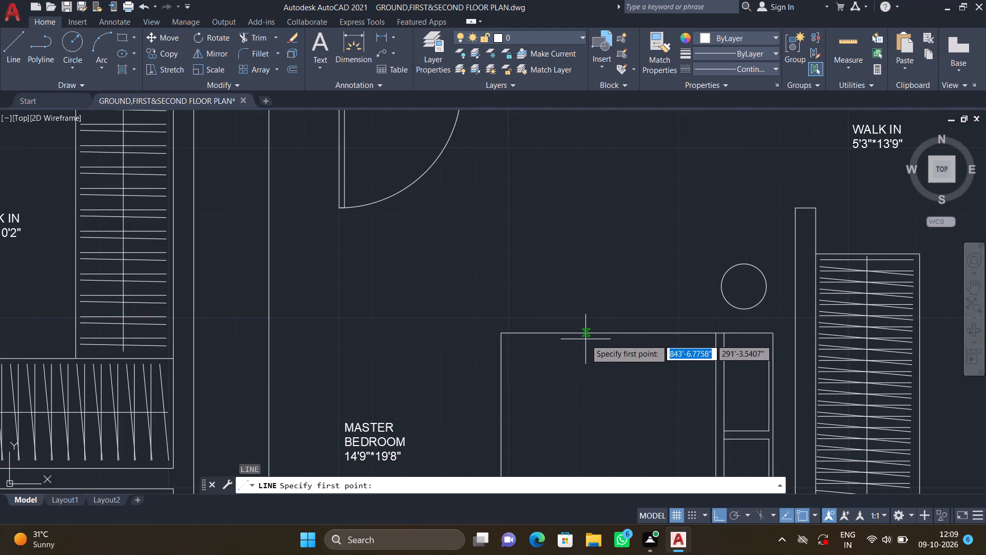
{"action": "scroll", "coordinate": [609, 338], "scroll_direction": "up", "scroll_amount": 1}
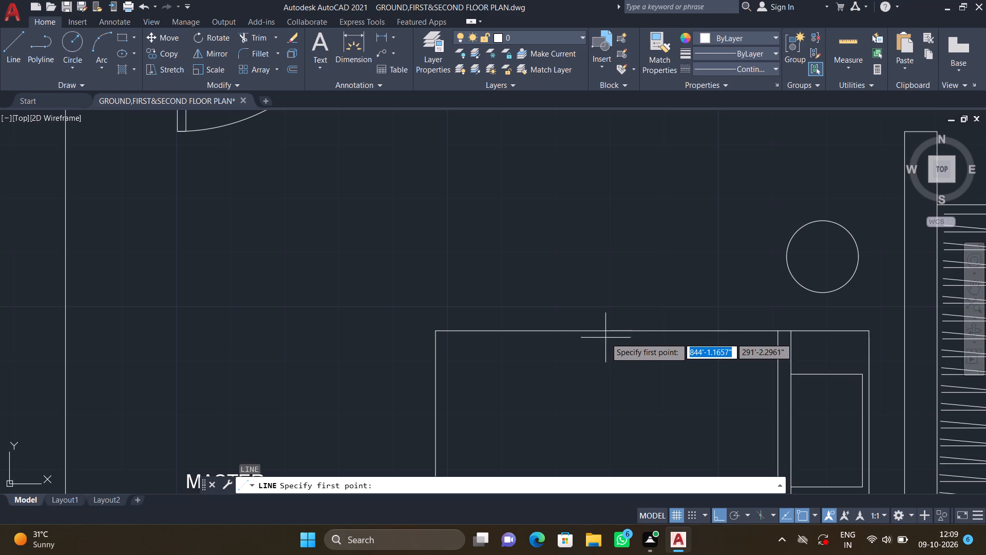
{"action": "left_click", "coordinate": [609, 330]}
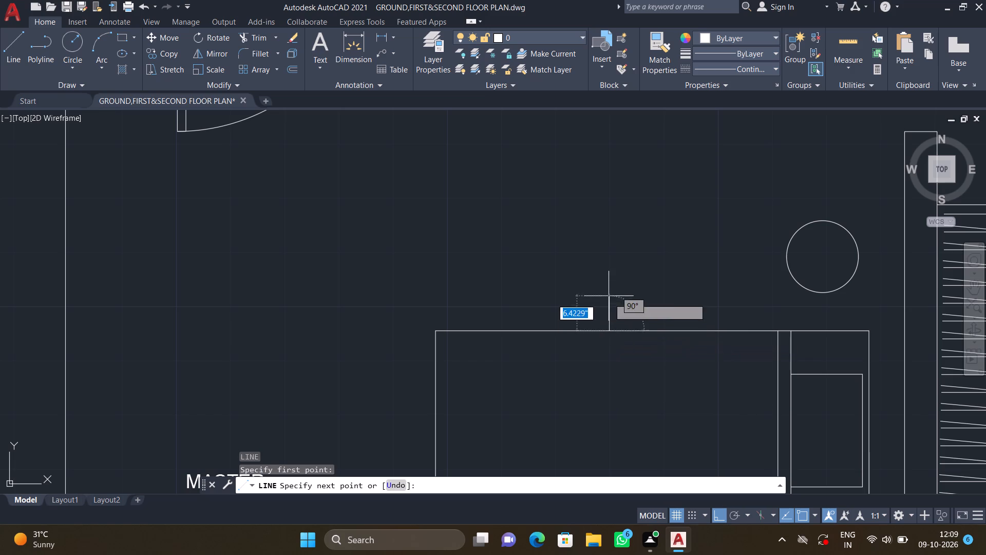
{"action": "scroll", "coordinate": [609, 282], "scroll_direction": "down", "scroll_amount": 2}
{"action": "scroll", "coordinate": [605, 264], "scroll_direction": "up", "scroll_amount": 1}
{"action": "left_click", "coordinate": [606, 269]}
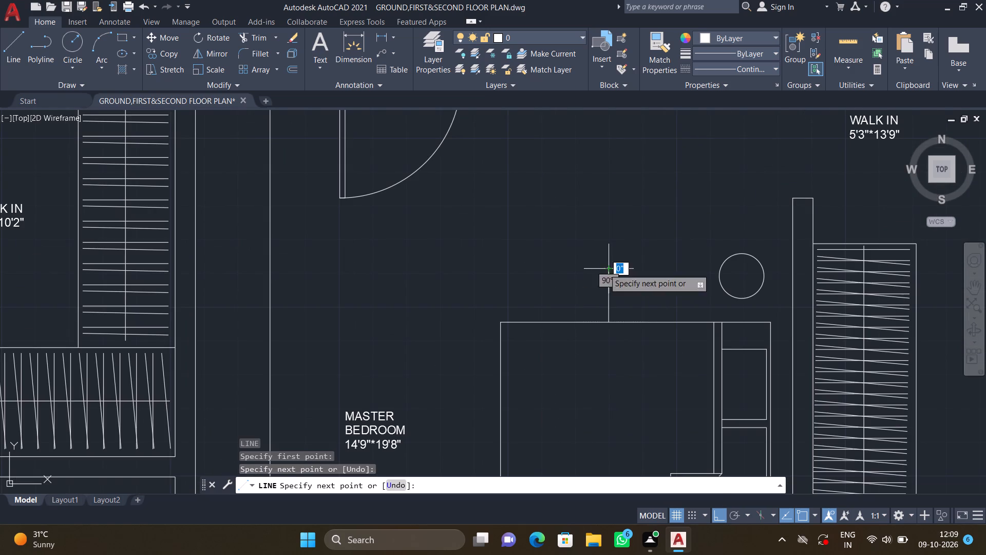
Continue the Master Bedroom outline about 4'-10" horizontally left past the bed's foot, then about 8' straight down beyond the bed's lower edge.
{"action": "scroll", "coordinate": [516, 271], "scroll_direction": "down", "scroll_amount": 1}
{"action": "middle_click_drag", "start_coordinate": [494, 264], "coordinate": [547, 216]}
{"action": "scroll", "coordinate": [506, 243], "scroll_direction": "up", "scroll_amount": 1}
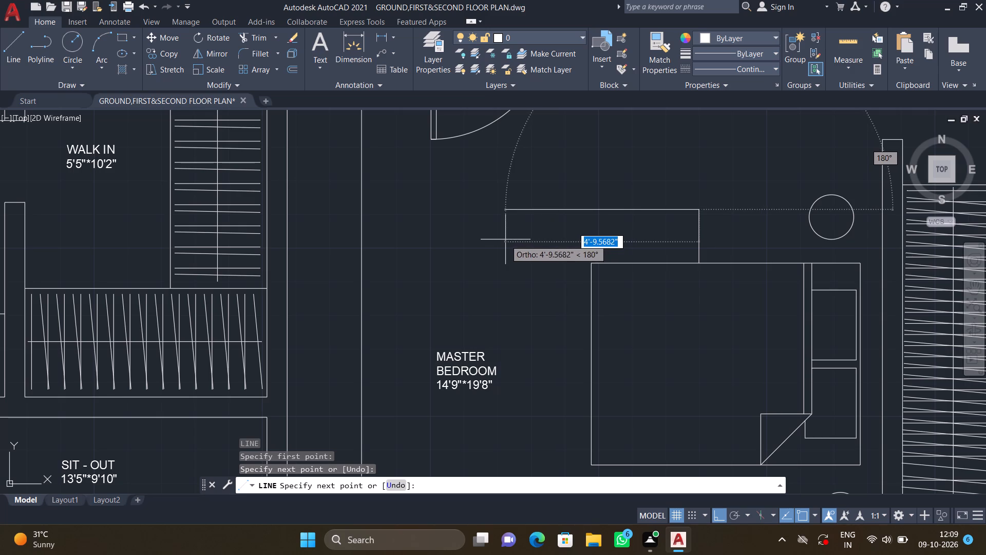
{"action": "left_click", "coordinate": [505, 239]}
{"action": "scroll", "coordinate": [504, 293], "scroll_direction": "down", "scroll_amount": 2}
{"action": "middle_click_drag", "start_coordinate": [504, 310], "coordinate": [506, 282]}
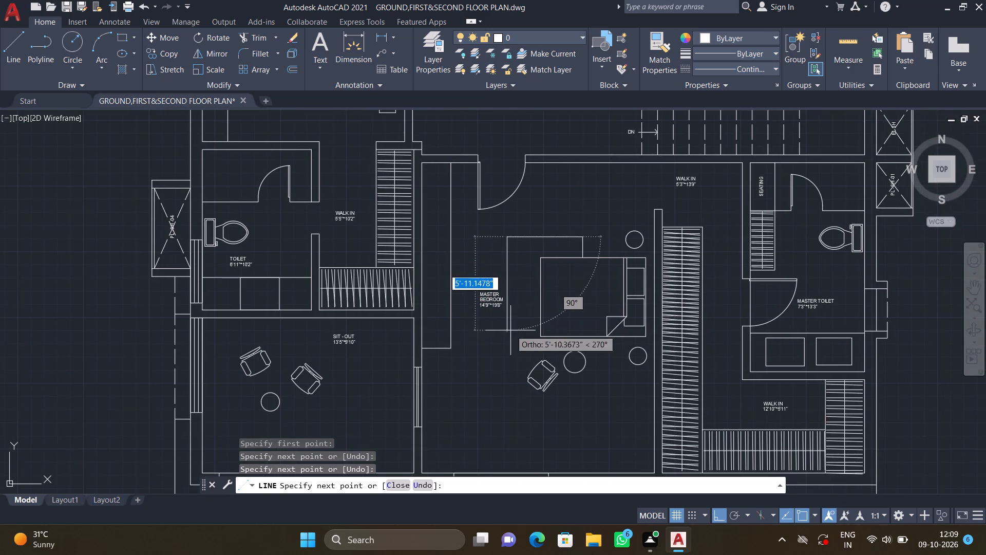
{"action": "scroll", "coordinate": [510, 331], "scroll_direction": "up", "scroll_amount": 2}
{"action": "middle_click_drag", "start_coordinate": [500, 390], "coordinate": [497, 346]}
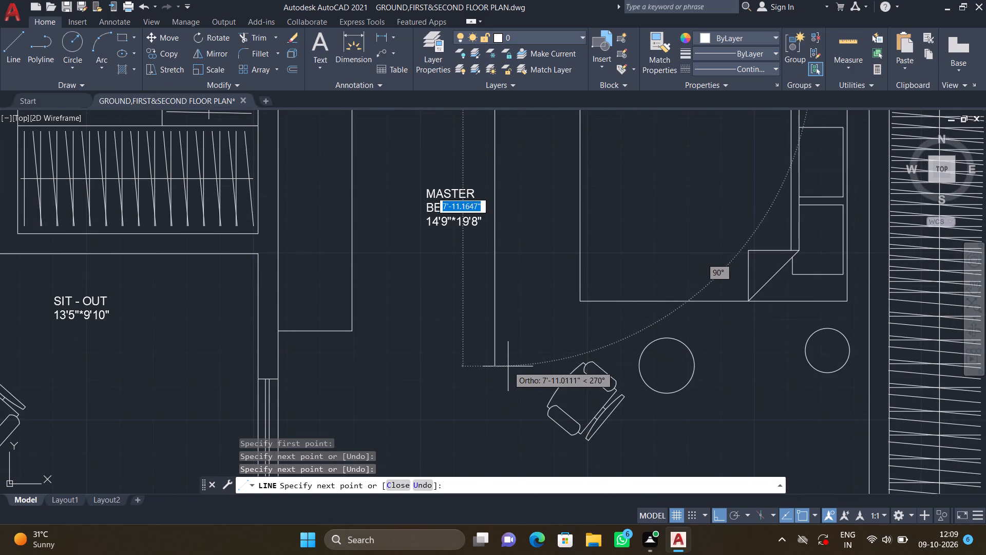
{"action": "scroll", "coordinate": [507, 368], "scroll_direction": "down", "scroll_amount": 1}
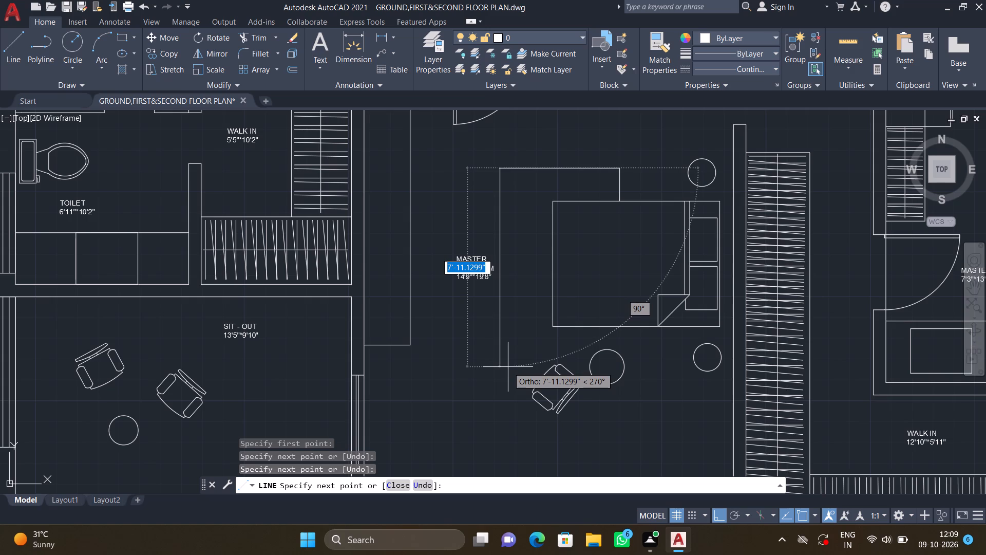
{"action": "left_click", "coordinate": [507, 372]}
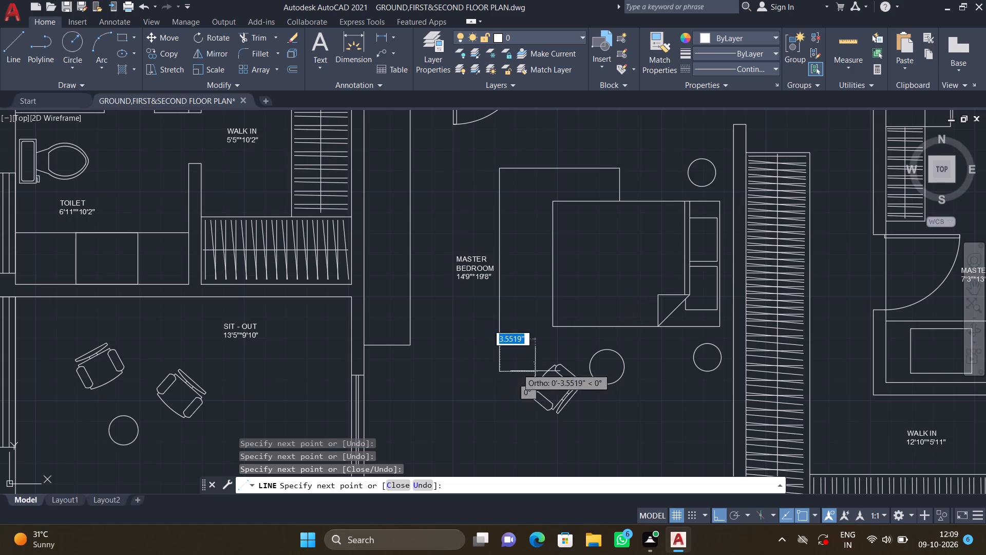
Close the Master Bedroom outline with a horizontal line right, aligned with its starting line, then straight up to the bed's lower edge.
{"action": "scroll", "coordinate": [613, 372], "scroll_direction": "down", "scroll_amount": 1}
{"action": "scroll", "coordinate": [629, 377], "scroll_direction": "up", "scroll_amount": 2}
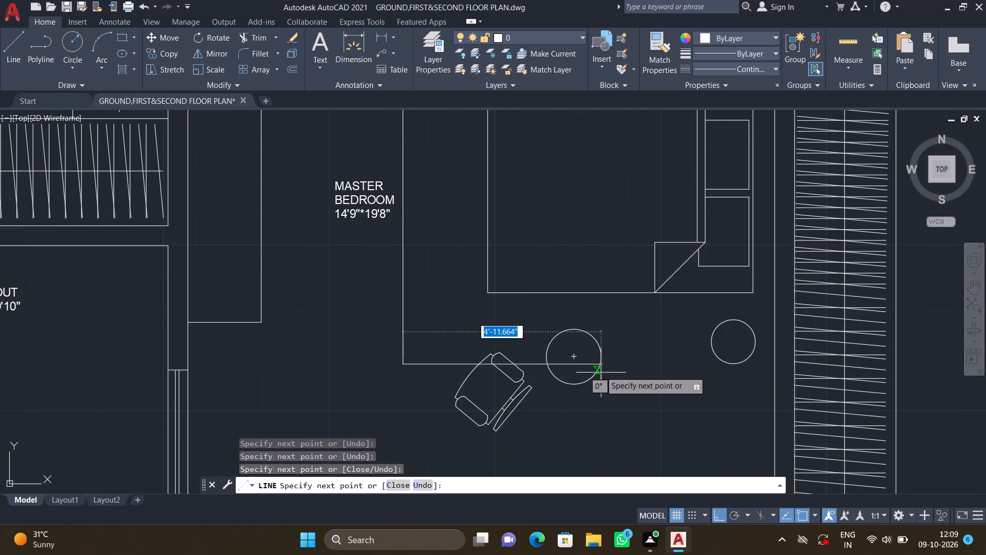
{"action": "scroll", "coordinate": [606, 361], "scroll_direction": "up", "scroll_amount": 2}
{"action": "scroll", "coordinate": [596, 319], "scroll_direction": "down", "scroll_amount": 2}
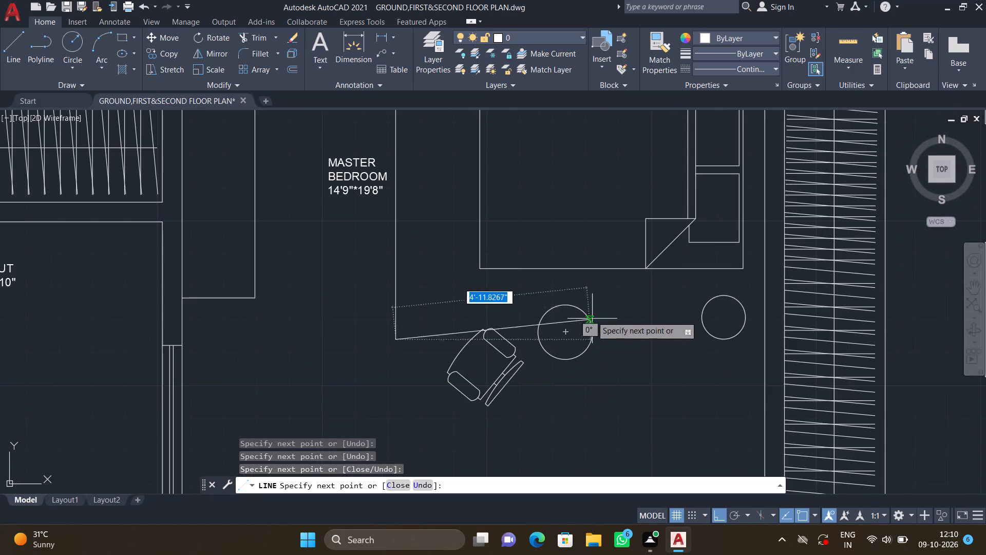
{"action": "middle_click_drag", "start_coordinate": [589, 299], "coordinate": [586, 376]}
{"action": "scroll", "coordinate": [584, 356], "scroll_direction": "down", "scroll_amount": 1}
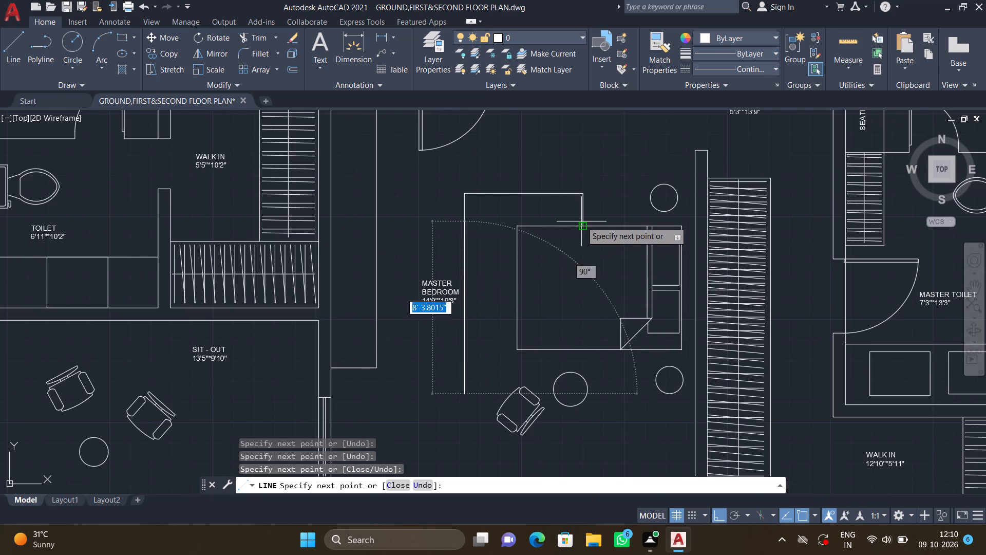
{"action": "left_click", "coordinate": [581, 393]}
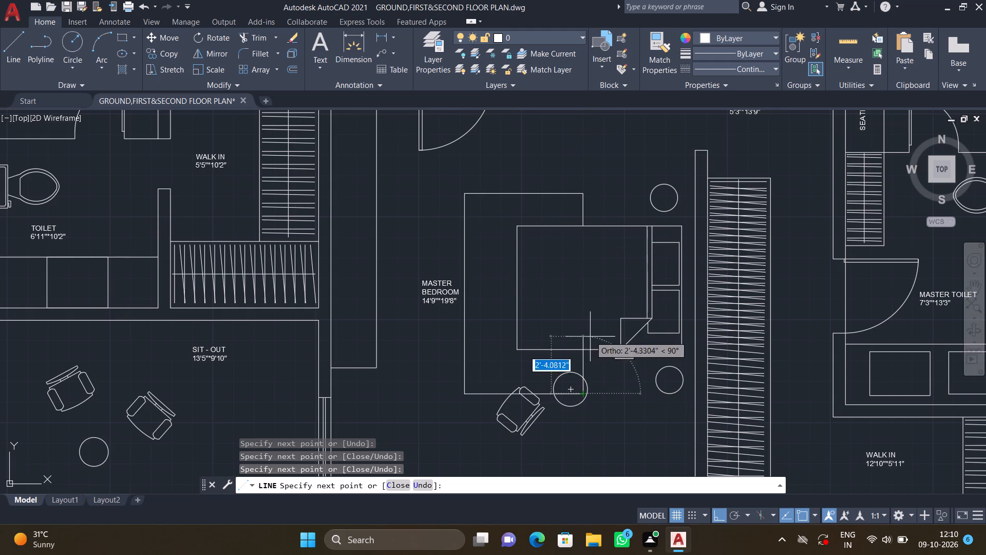
{"action": "scroll", "coordinate": [583, 356], "scroll_direction": "up", "scroll_amount": 2}
{"action": "left_click", "coordinate": [575, 339]}
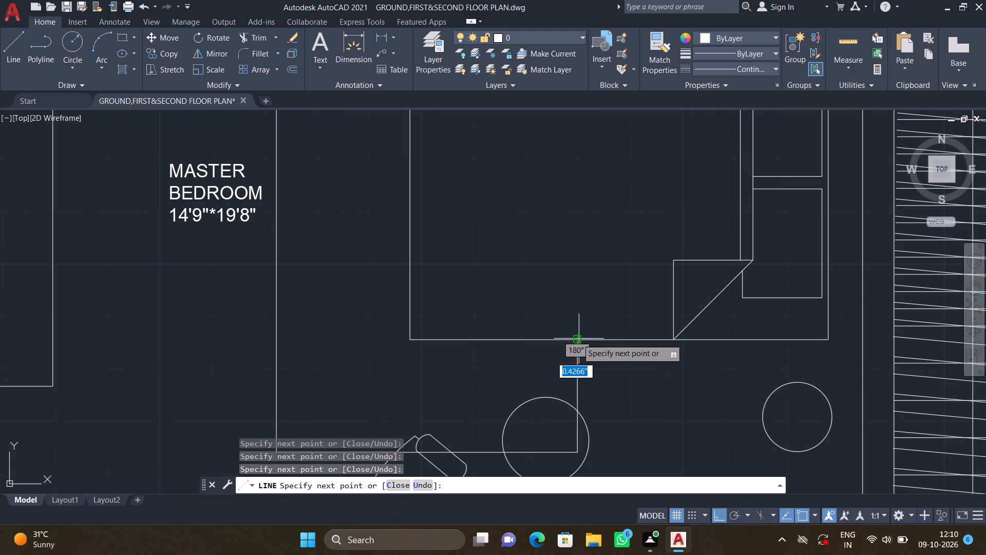
{"action": "key", "text": "Return"}
Move the Master Bedroom armchair straight down until it sits clear of the bed outline's bottom line.
{"action": "scroll", "coordinate": [581, 338], "scroll_direction": "down", "scroll_amount": 3}
{"action": "middle_click_drag", "start_coordinate": [533, 391], "coordinate": [530, 356]}
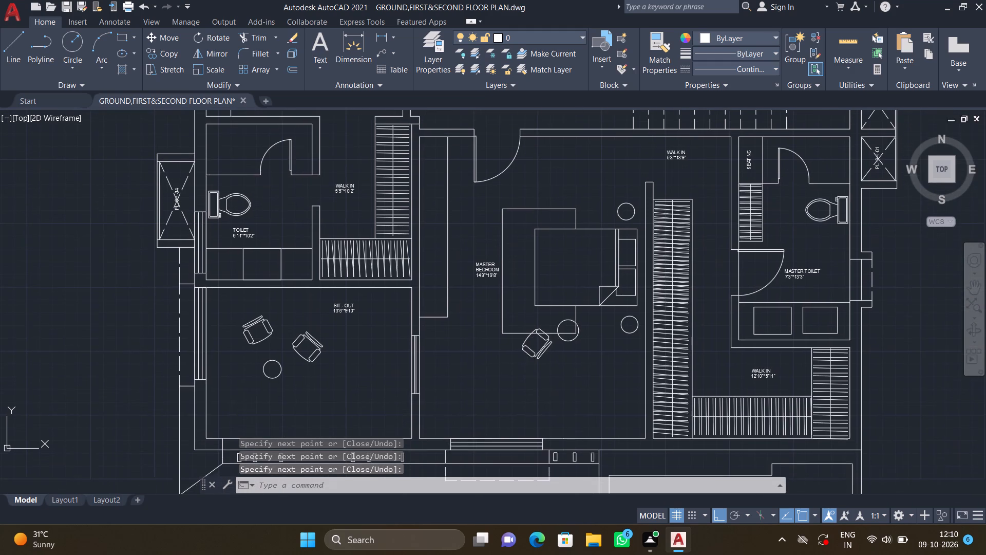
{"action": "scroll", "coordinate": [553, 359], "scroll_direction": "up", "scroll_amount": 2}
{"action": "key", "text": "m"}
{"action": "key", "text": "Return"}
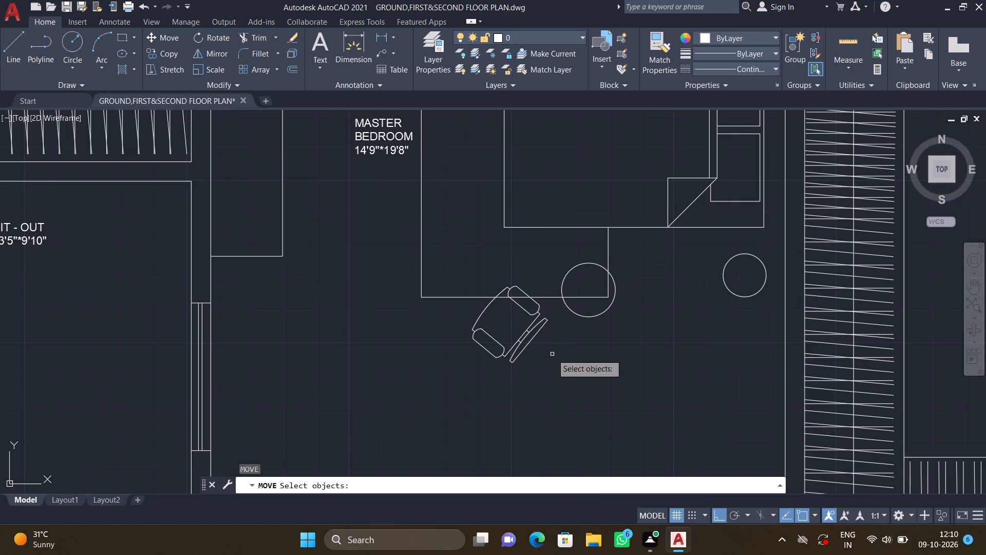
{"action": "left_click", "coordinate": [525, 332]}
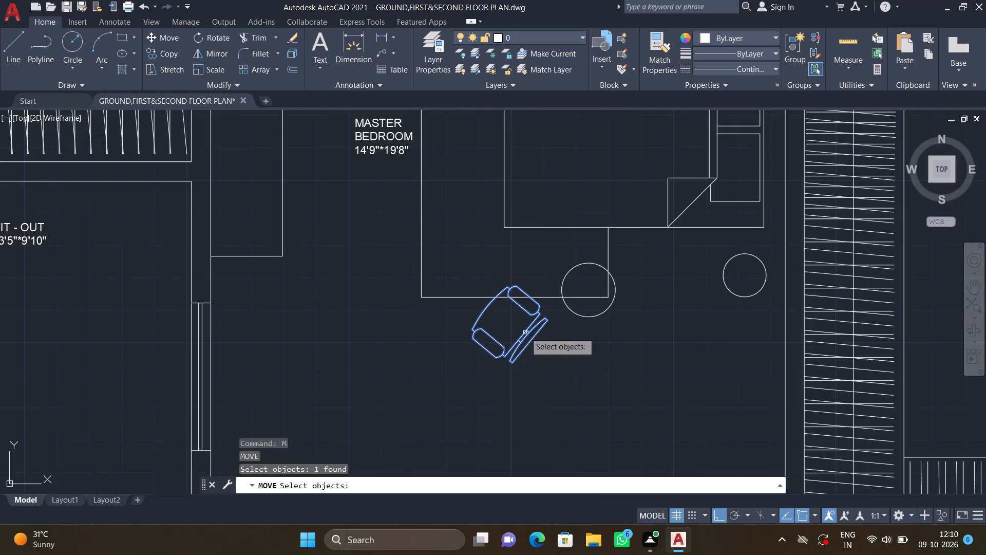
{"action": "key", "text": "Return"}
{"action": "scroll", "coordinate": [529, 344], "scroll_direction": "up", "scroll_amount": 2}
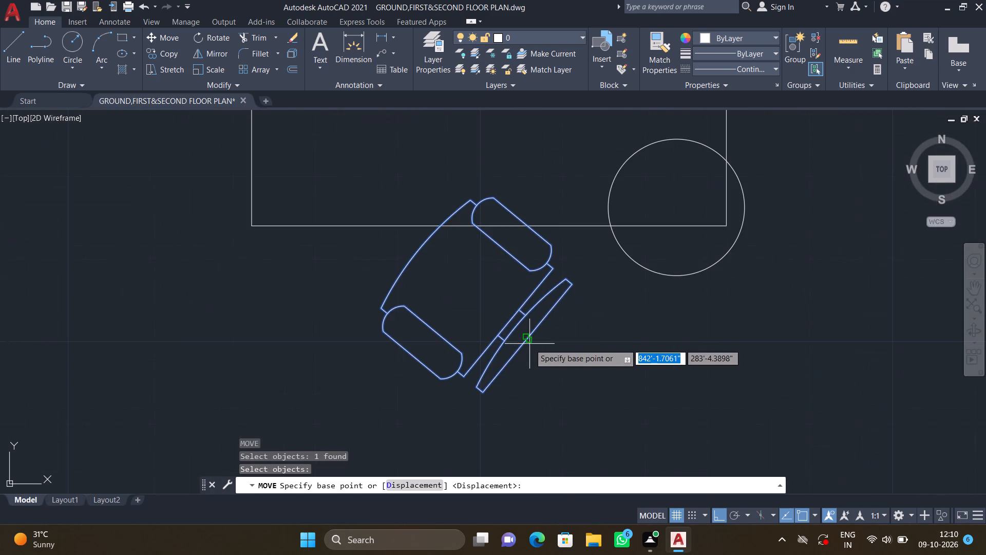
{"action": "left_click", "coordinate": [529, 341]}
{"action": "scroll", "coordinate": [522, 371], "scroll_direction": "down", "scroll_amount": 2}
{"action": "middle_click_drag", "start_coordinate": [513, 376], "coordinate": [504, 304]}
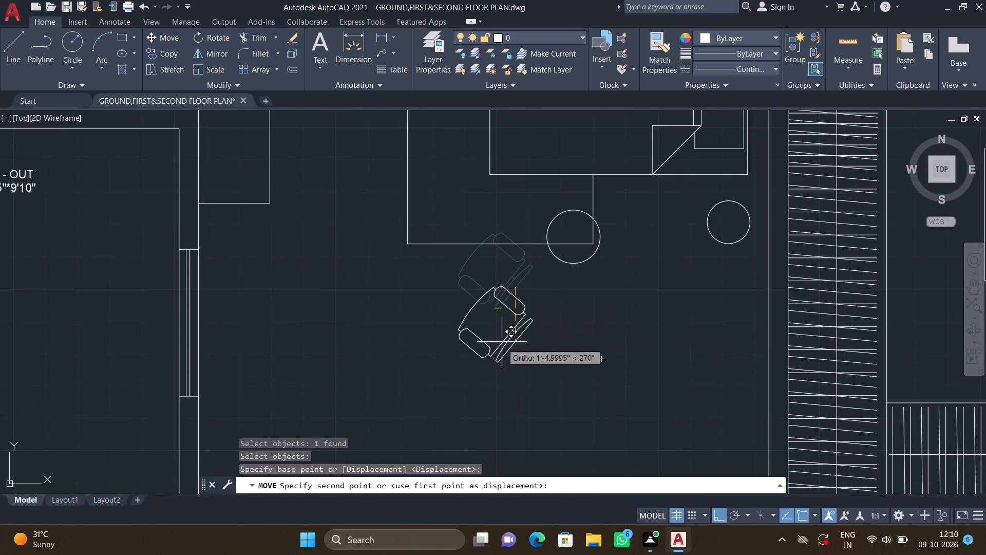
{"action": "left_click", "coordinate": [486, 379]}
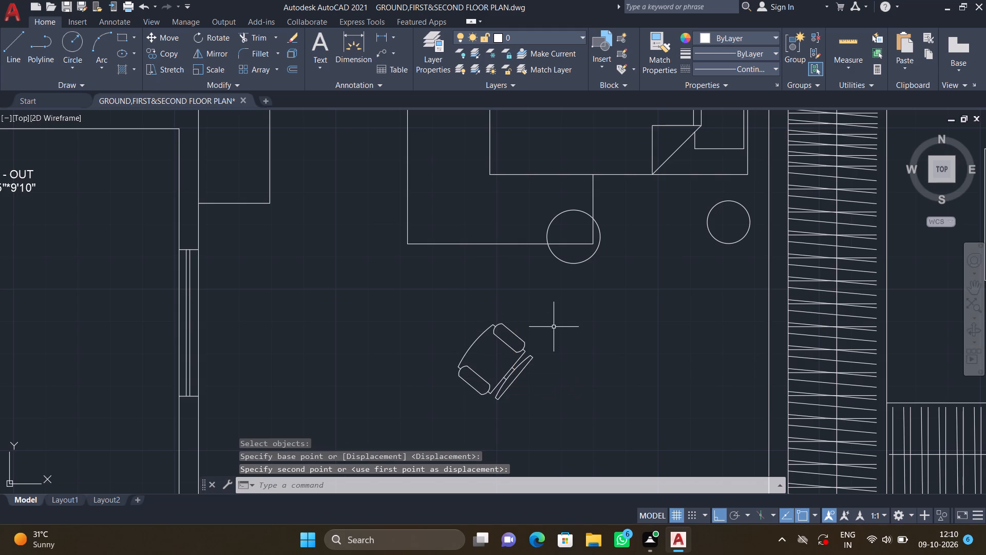
Move the round table beside the Master Bedroom armchair straight down, clear of the bed outline's lower corner.
{"action": "key", "text": "m"}
{"action": "key", "text": "Return"}
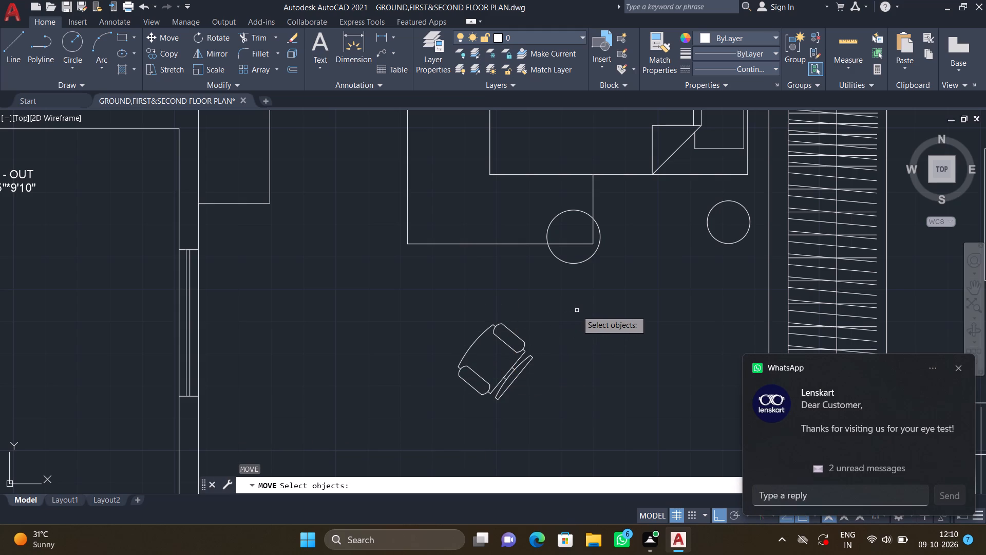
{"action": "left_click", "coordinate": [573, 262]}
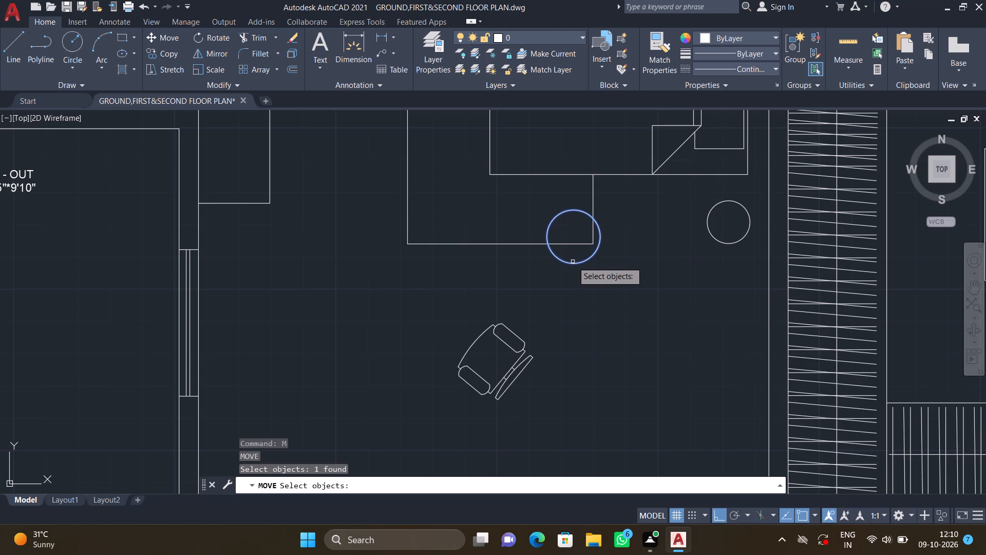
{"action": "key", "text": "Return"}
{"action": "left_click", "coordinate": [573, 262]}
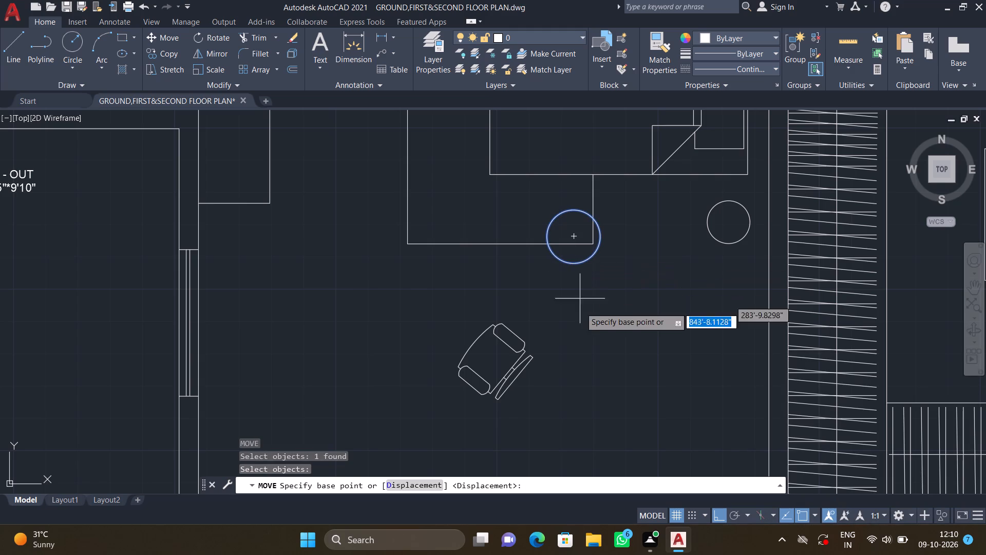
{"action": "left_click", "coordinate": [571, 265]}
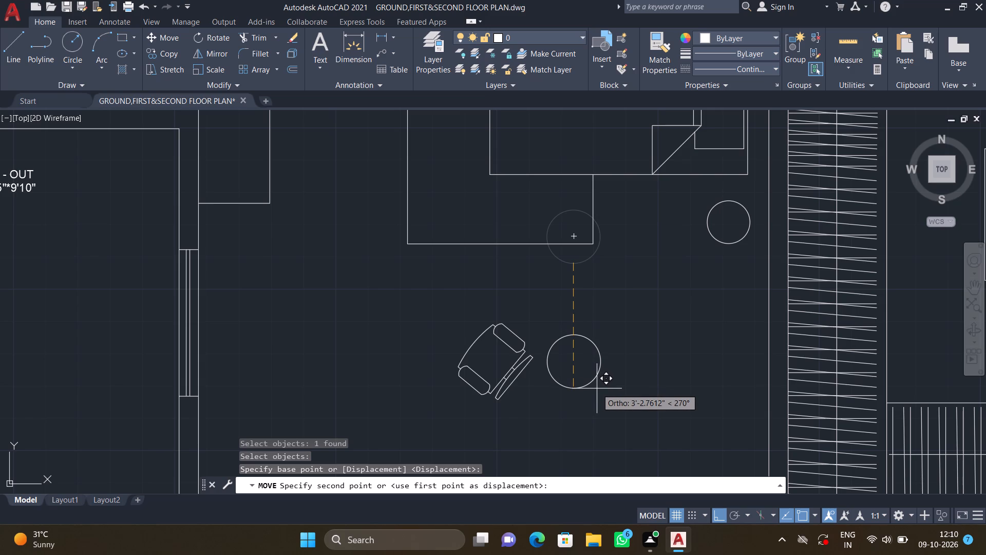
{"action": "left_click", "coordinate": [597, 348]}
Start a bed outline in Bedroom-03 with a short line straight up from the bed's upper edge.
{"action": "scroll", "coordinate": [424, 370], "scroll_direction": "down", "scroll_amount": 1}
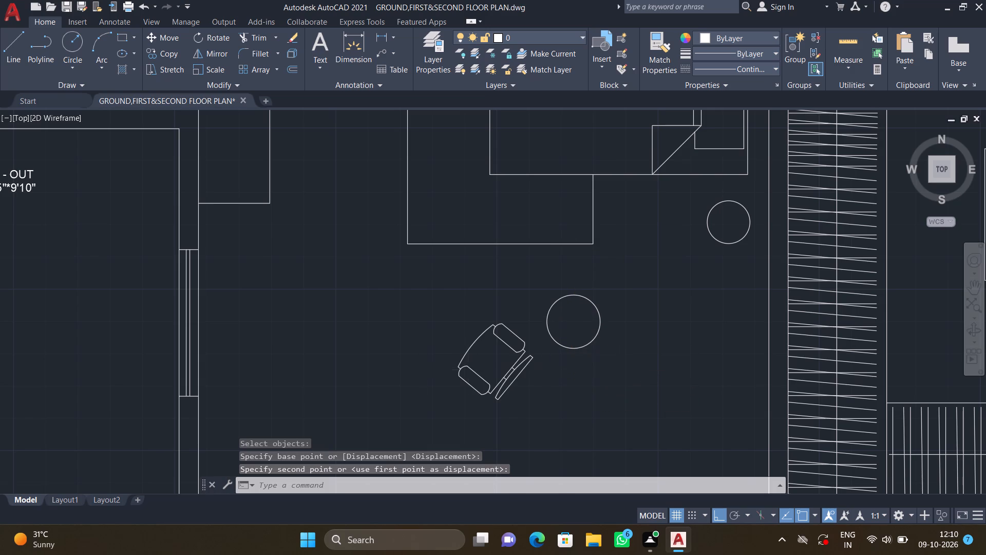
{"action": "scroll", "coordinate": [424, 370], "scroll_direction": "down", "scroll_amount": 2}
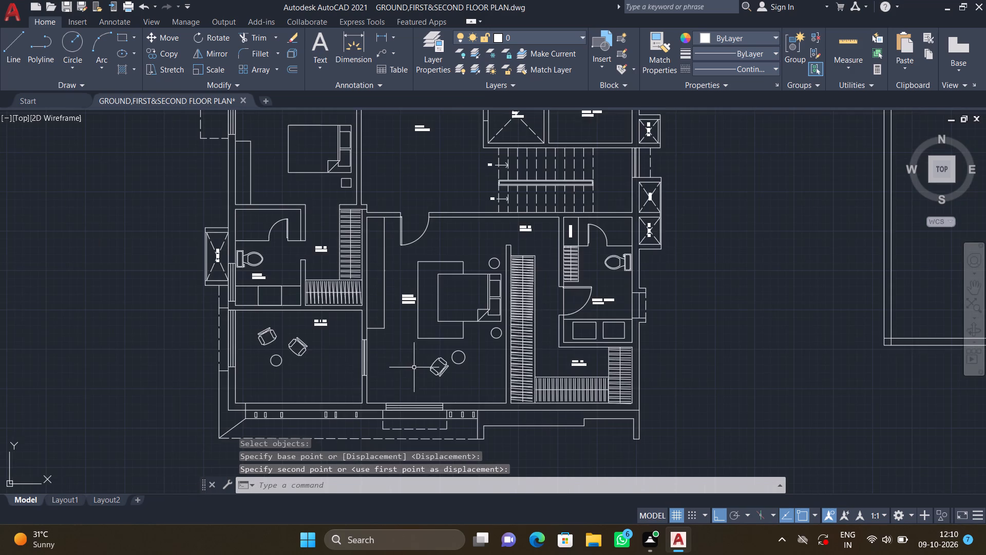
{"action": "middle_click_drag", "start_coordinate": [365, 346], "coordinate": [574, 359]}
{"action": "middle_click_drag", "start_coordinate": [541, 279], "coordinate": [550, 358]}
{"action": "scroll", "coordinate": [541, 279], "scroll_direction": "down", "scroll_amount": 1}
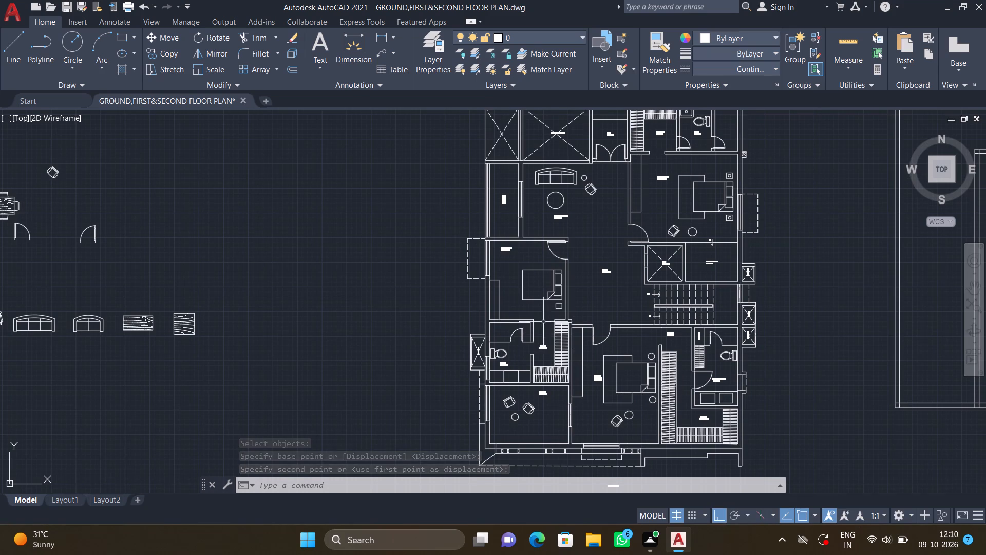
{"action": "scroll", "coordinate": [651, 360], "scroll_direction": "up", "scroll_amount": 3}
{"action": "scroll", "coordinate": [586, 362], "scroll_direction": "down", "scroll_amount": 2}
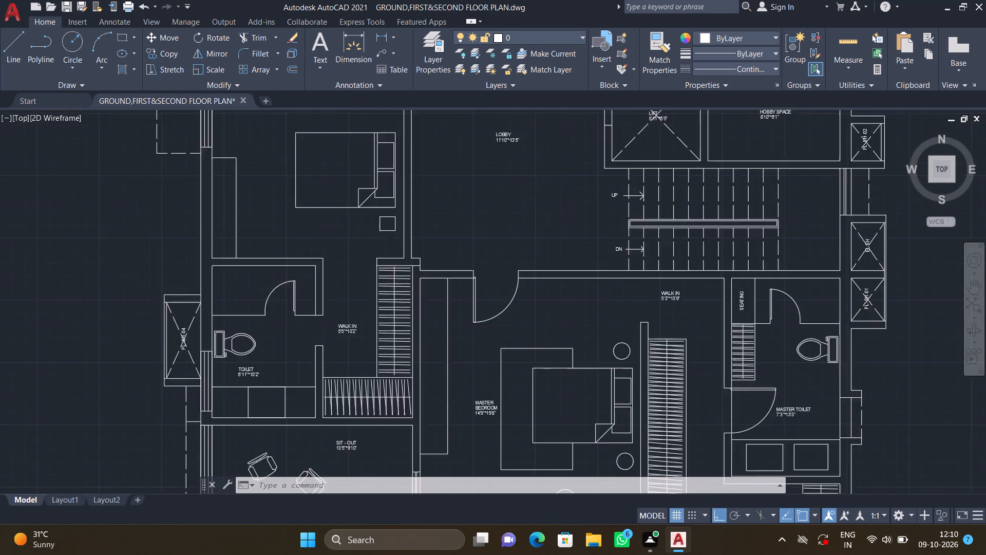
{"action": "scroll", "coordinate": [458, 310], "scroll_direction": "down", "scroll_amount": 1}
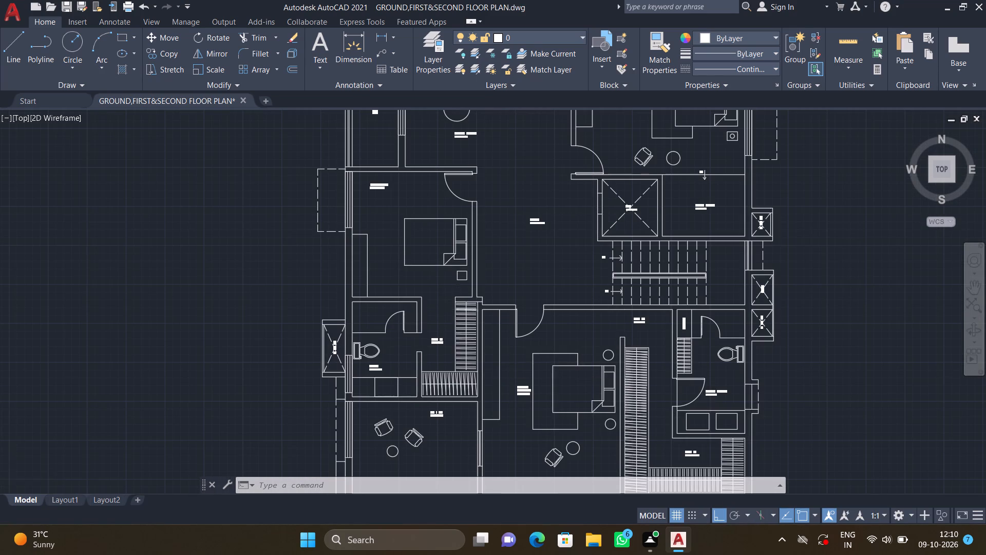
{"action": "middle_click_drag", "start_coordinate": [449, 299], "coordinate": [544, 324]}
{"action": "scroll", "coordinate": [513, 286], "scroll_direction": "up", "scroll_amount": 2}
{"action": "key", "text": "l"}
{"action": "key", "text": "Return"}
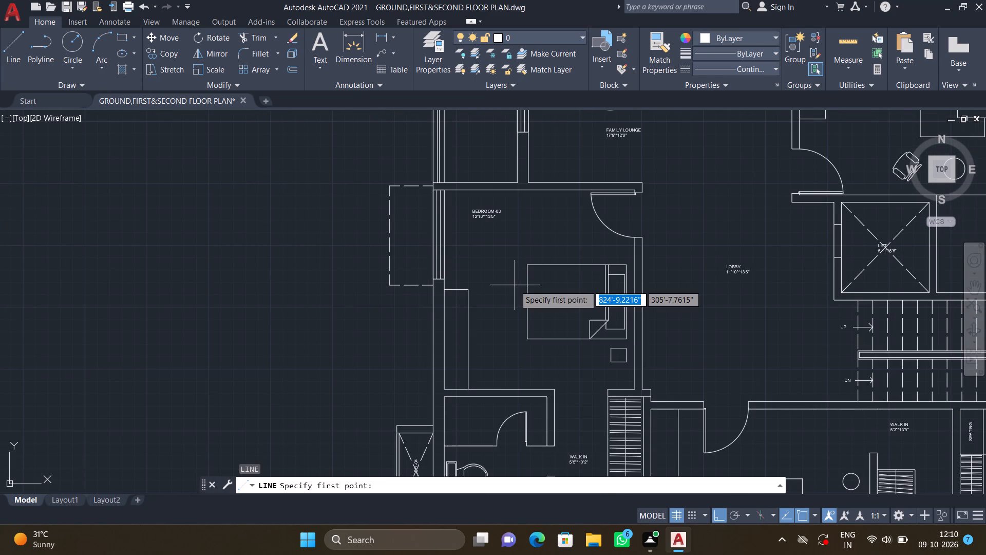
{"action": "scroll", "coordinate": [571, 273], "scroll_direction": "up", "scroll_amount": 1}
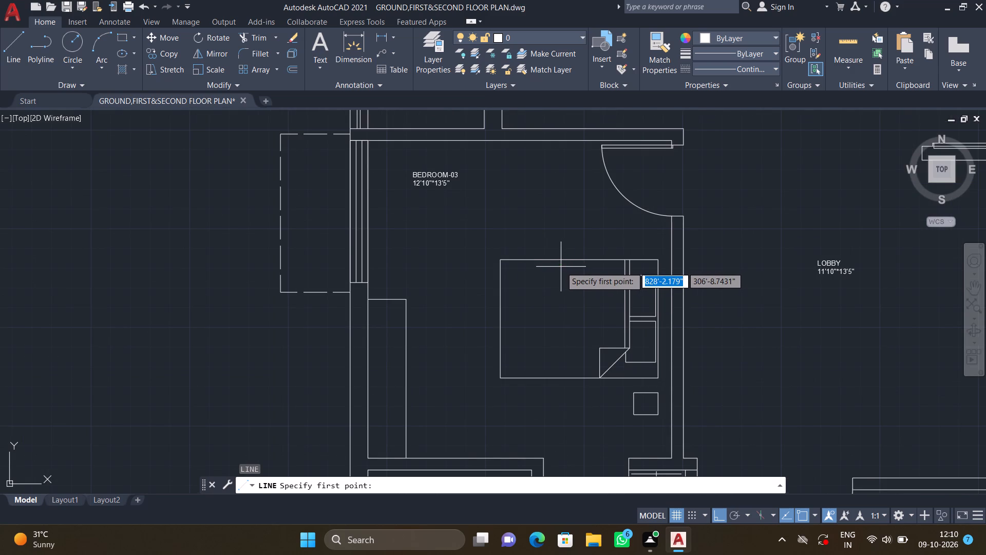
{"action": "scroll", "coordinate": [565, 266], "scroll_direction": "up", "scroll_amount": 1}
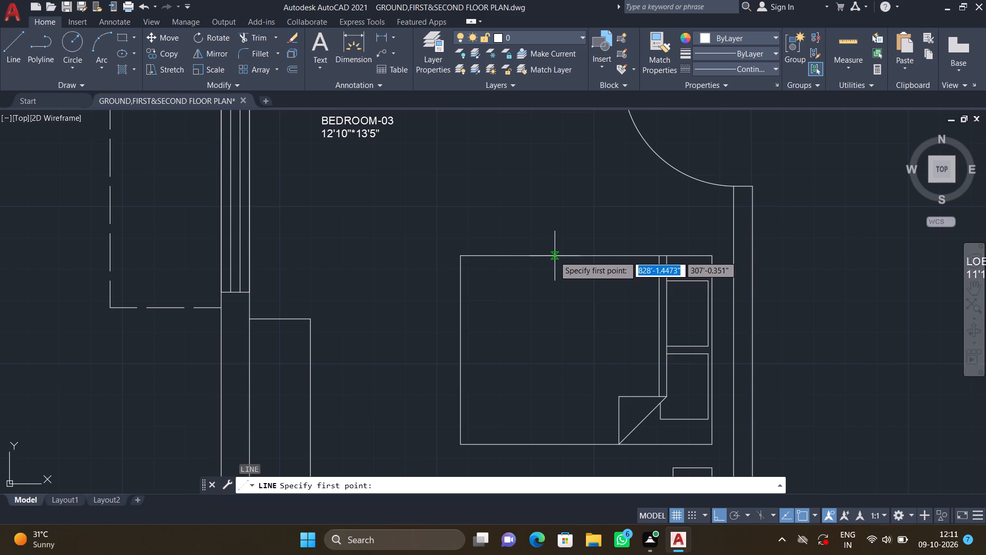
{"action": "left_click", "coordinate": [551, 257]}
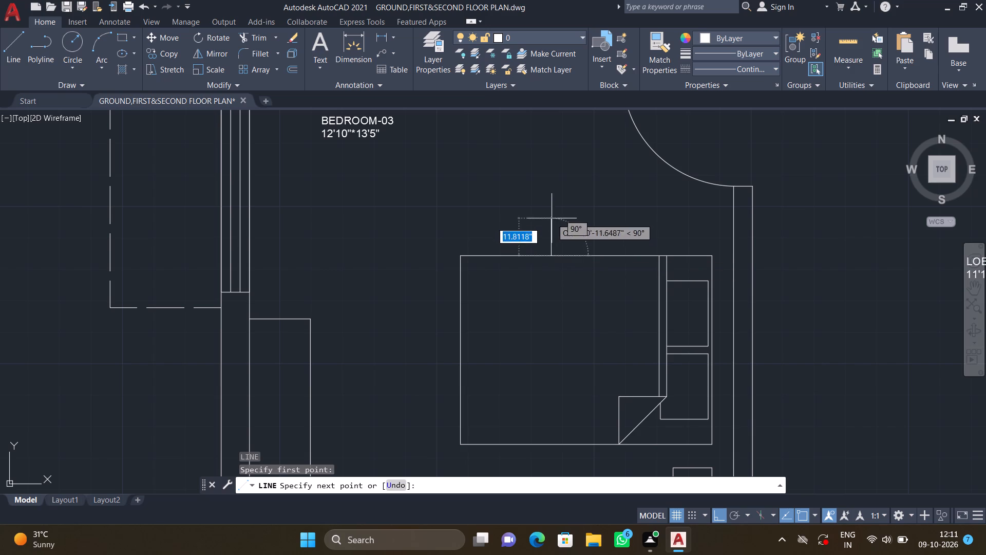
{"action": "scroll", "coordinate": [549, 208], "scroll_direction": "up", "scroll_amount": 2}
{"action": "left_click", "coordinate": [550, 205]}
Continue the Bedroom-03 outline about 4'-1" horizontally left past the bed's foot, then about 7'-8" straight down beyond the bed's lower edge.
{"action": "scroll", "coordinate": [448, 215], "scroll_direction": "down", "scroll_amount": 2}
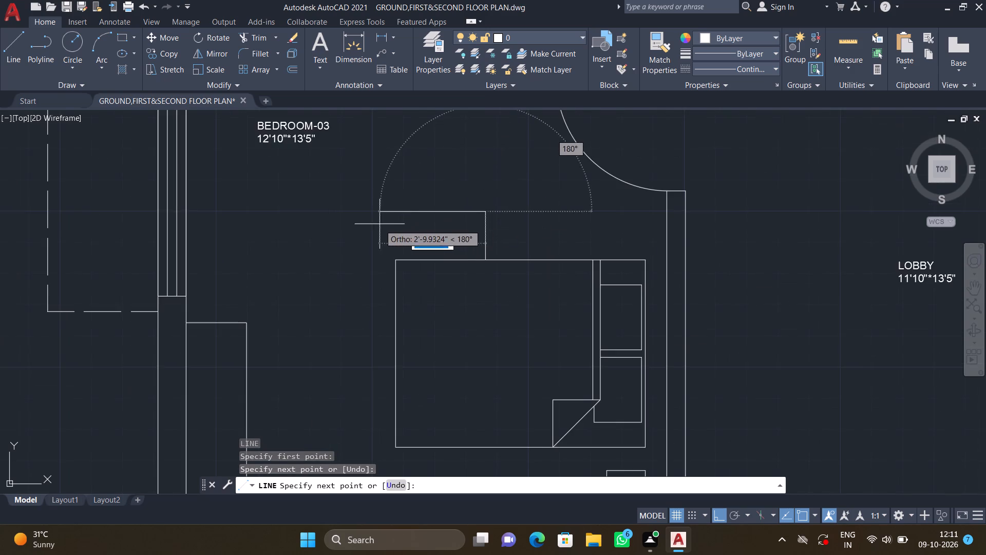
{"action": "middle_click_drag", "start_coordinate": [380, 224], "coordinate": [506, 183]}
{"action": "scroll", "coordinate": [467, 185], "scroll_direction": "up", "scroll_amount": 2}
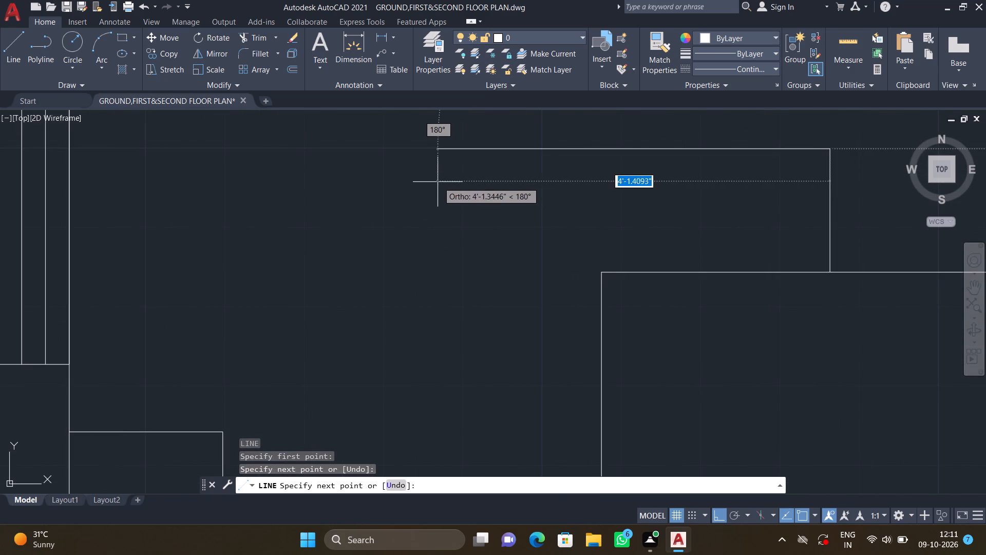
{"action": "left_click", "coordinate": [436, 181]}
{"action": "scroll", "coordinate": [441, 261], "scroll_direction": "down", "scroll_amount": 3}
{"action": "middle_click_drag", "start_coordinate": [424, 358], "coordinate": [441, 267]}
{"action": "scroll", "coordinate": [453, 304], "scroll_direction": "up", "scroll_amount": 1}
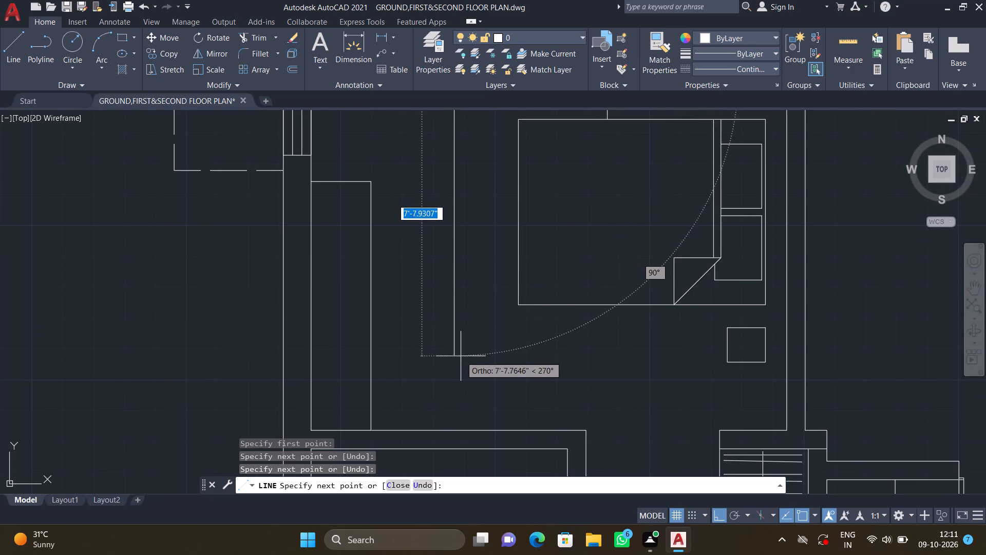
{"action": "left_click", "coordinate": [459, 359]}
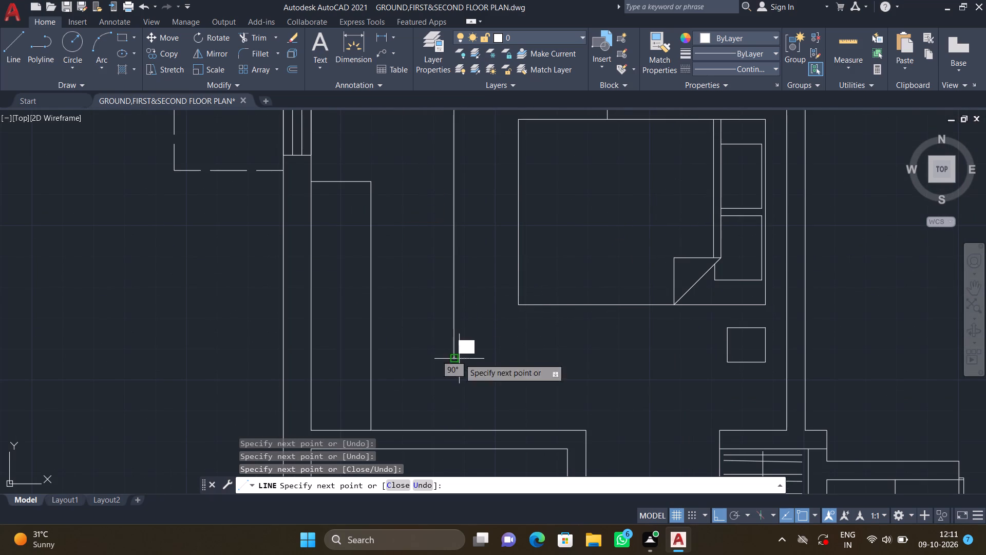
Close the Bedroom-03 outline with a horizontal line right, aligned with its starting line, then straight up to the bed's lower edge.
{"action": "scroll", "coordinate": [570, 357], "scroll_direction": "down", "scroll_amount": 2}
{"action": "middle_click_drag", "start_coordinate": [566, 346], "coordinate": [488, 332]}
{"action": "scroll", "coordinate": [518, 343], "scroll_direction": "up", "scroll_amount": 2}
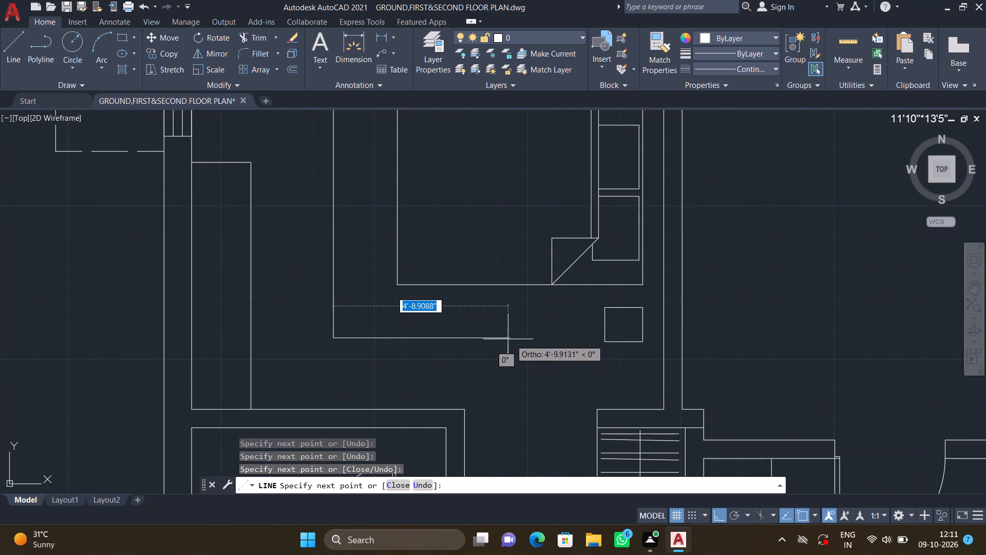
{"action": "scroll", "coordinate": [491, 331], "scroll_direction": "down", "scroll_amount": 2}
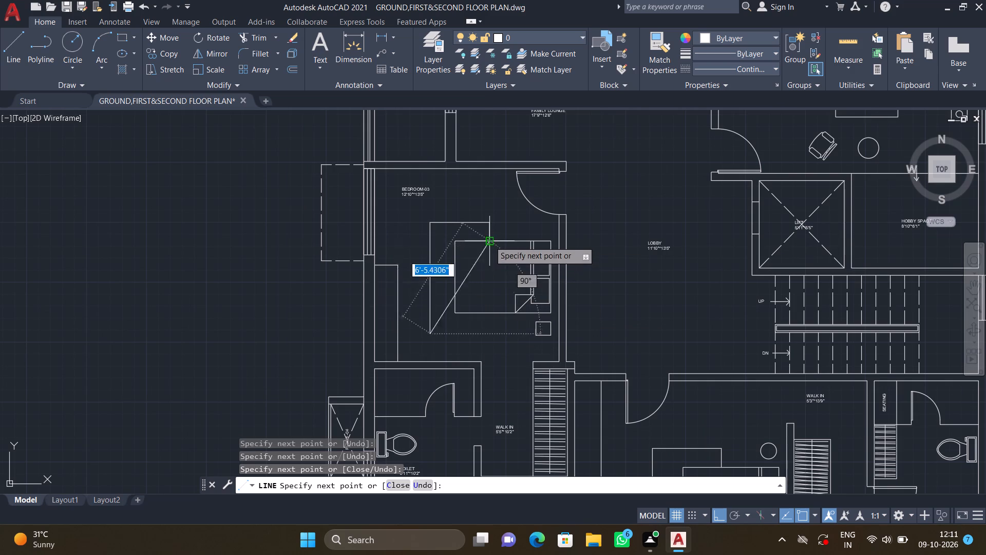
{"action": "left_click", "coordinate": [491, 335]}
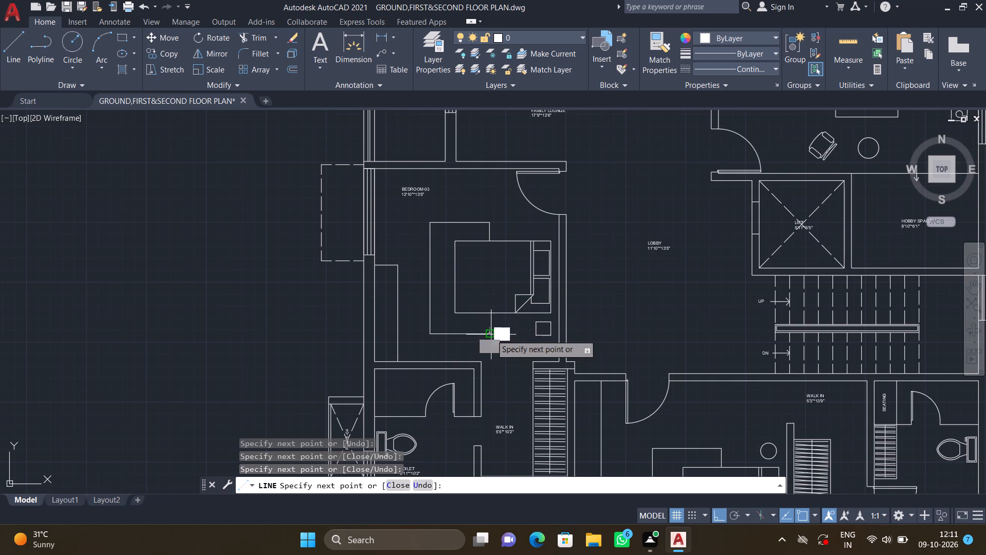
{"action": "scroll", "coordinate": [495, 319], "scroll_direction": "up", "scroll_amount": 2}
{"action": "left_click", "coordinate": [481, 305]}
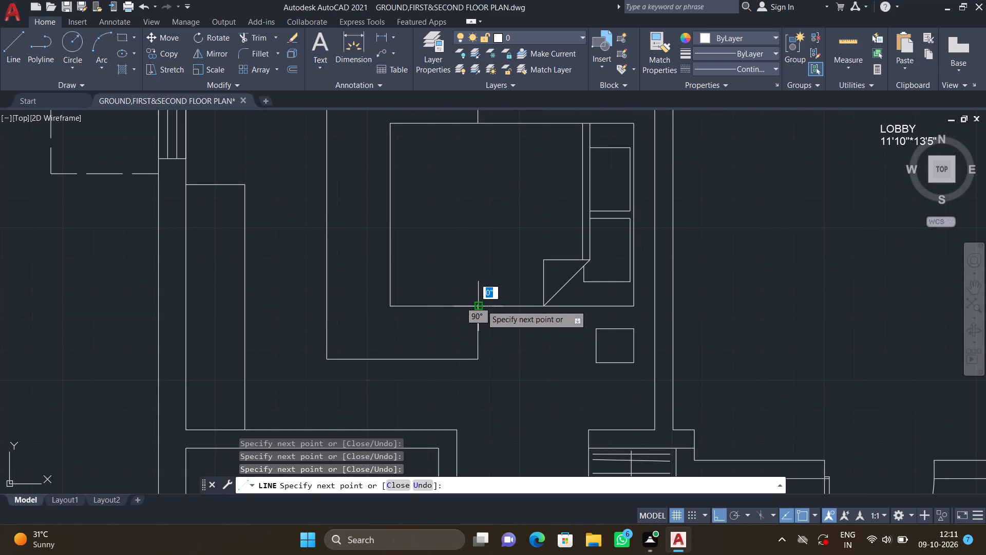
{"action": "key", "text": "Return"}
Hatch the area between the Bedroom-03 outline and the bed with the STARS pattern.
{"action": "scroll", "coordinate": [481, 309], "scroll_direction": "down", "scroll_amount": 2}
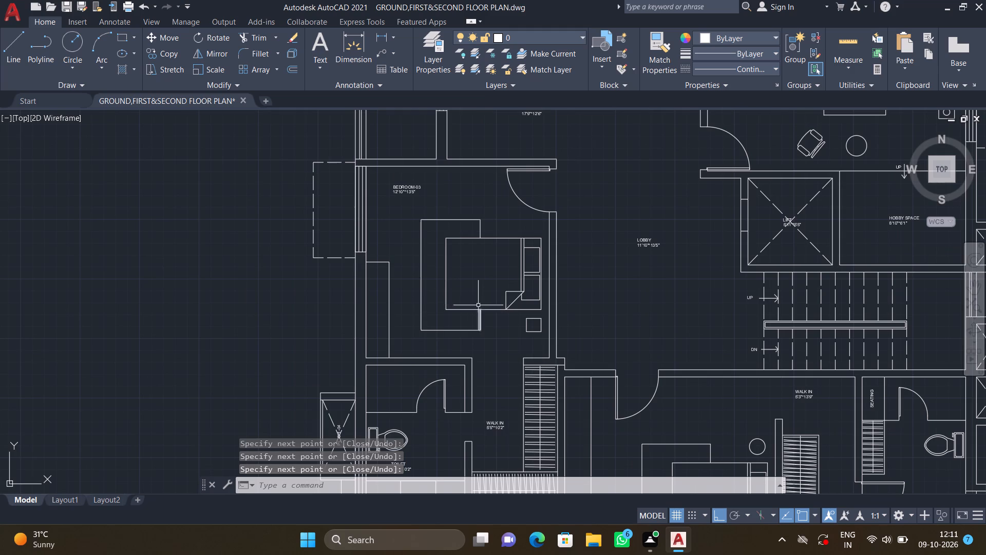
{"action": "key", "text": "h"}
{"action": "key", "text": "Return"}
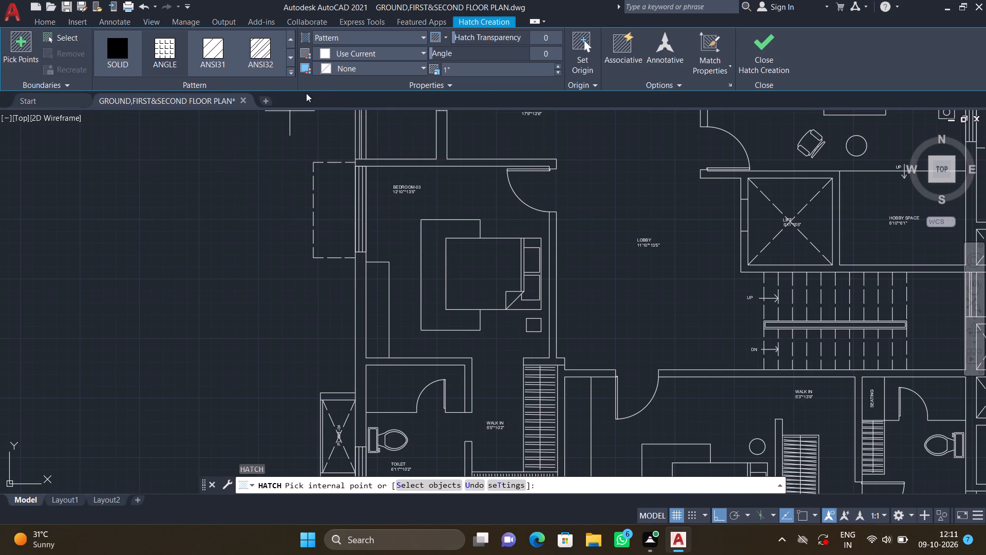
{"action": "left_click", "coordinate": [291, 69]}
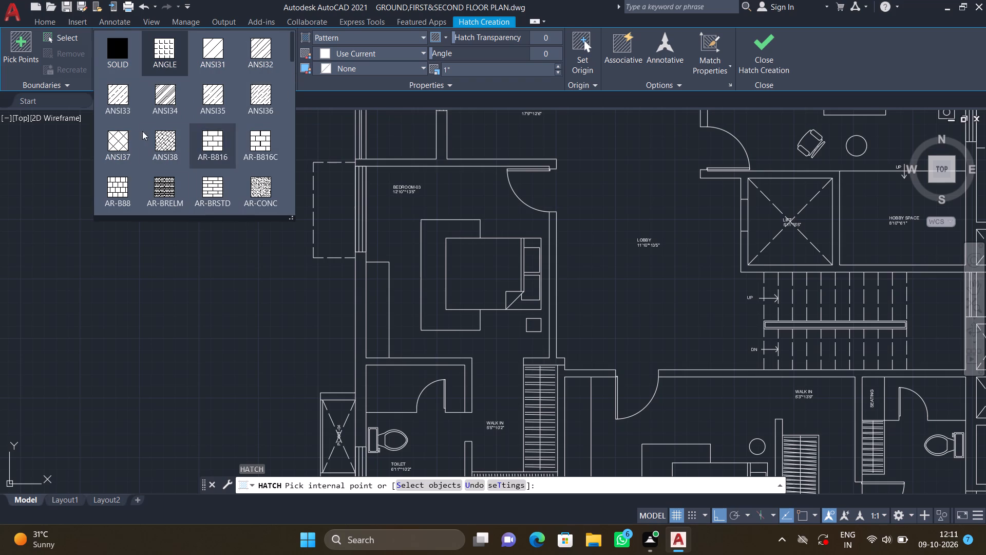
{"action": "scroll", "coordinate": [142, 133], "scroll_direction": "down", "scroll_amount": 4}
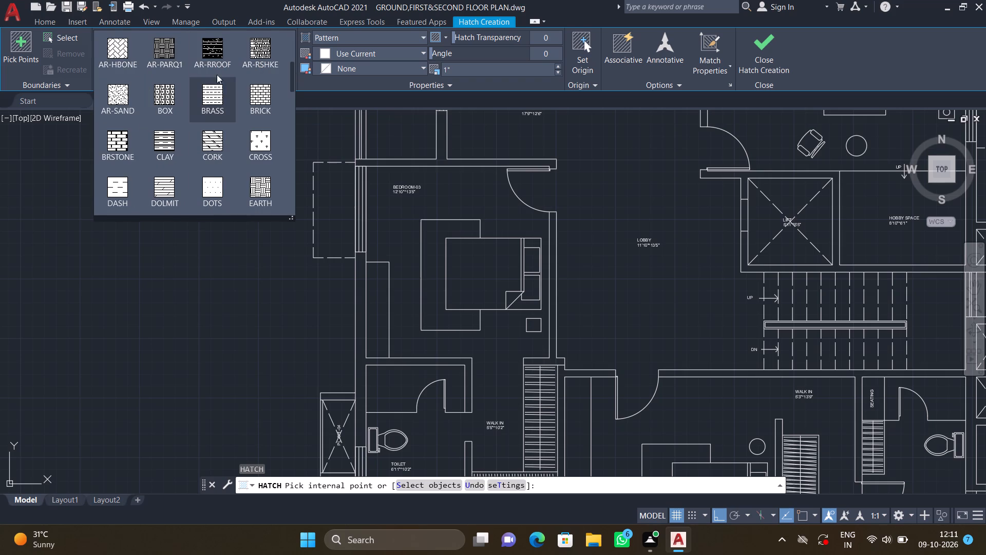
{"action": "scroll", "coordinate": [217, 59], "scroll_direction": "down", "scroll_amount": 4}
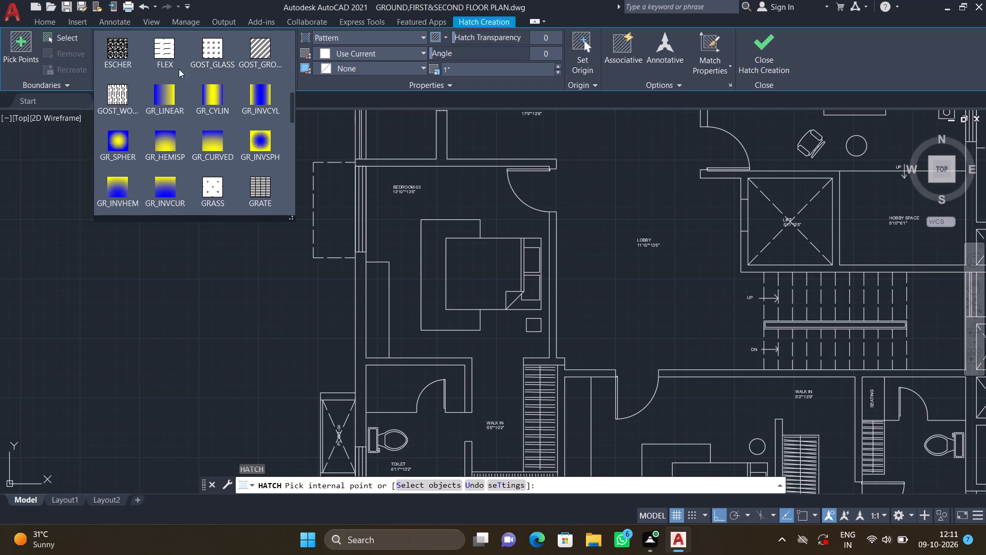
{"action": "scroll", "coordinate": [219, 112], "scroll_direction": "down", "scroll_amount": 4}
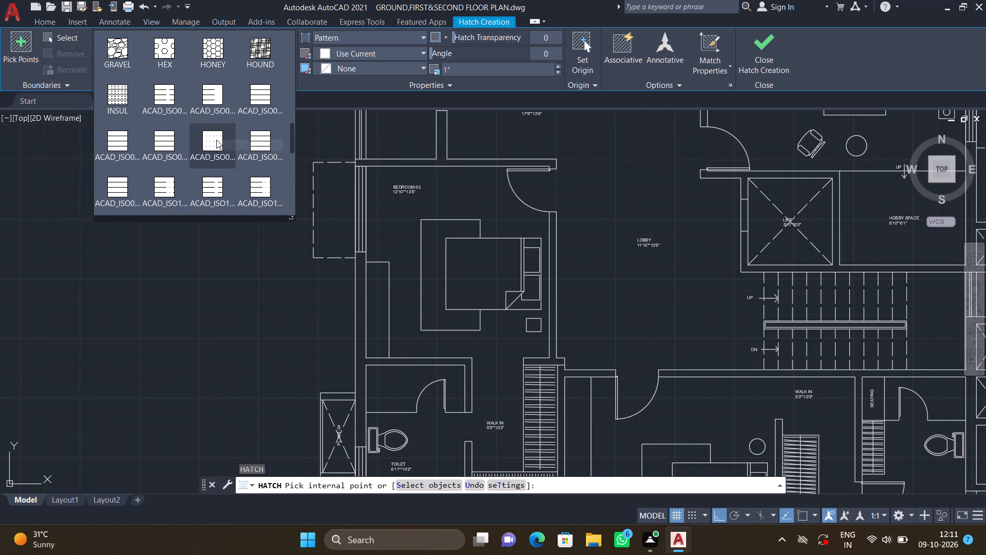
{"action": "scroll", "coordinate": [218, 108], "scroll_direction": "down", "scroll_amount": 8}
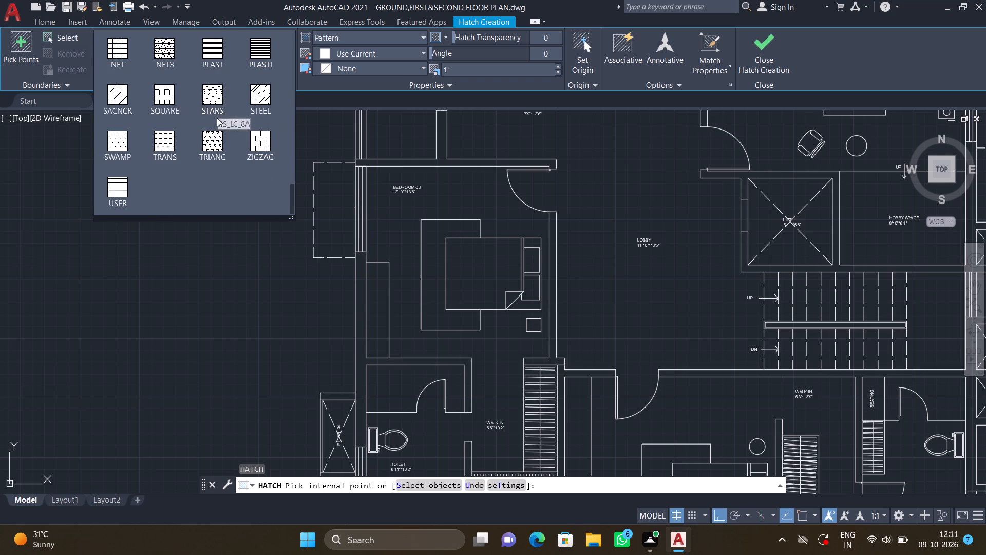
{"action": "scroll", "coordinate": [217, 118], "scroll_direction": "down", "scroll_amount": 1}
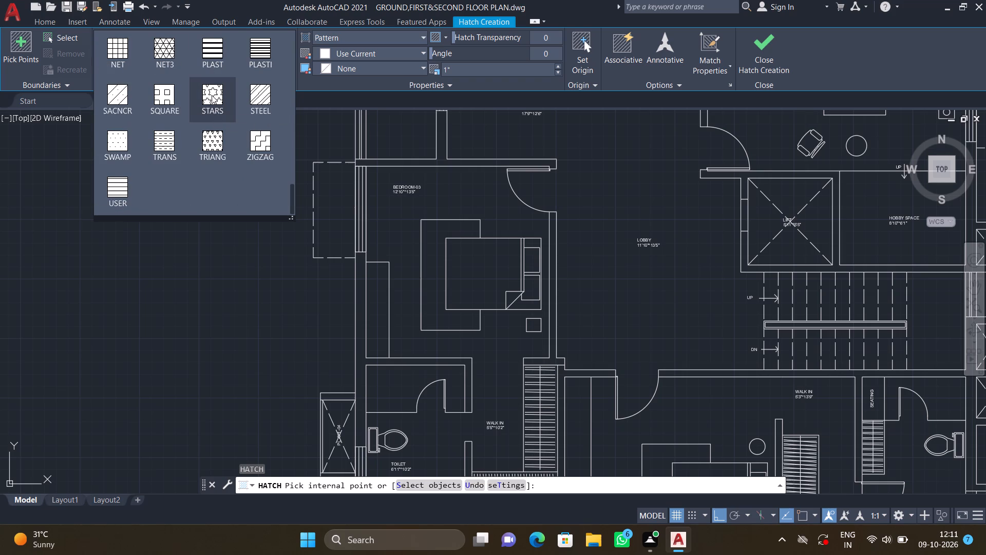
{"action": "left_click", "coordinate": [212, 95]}
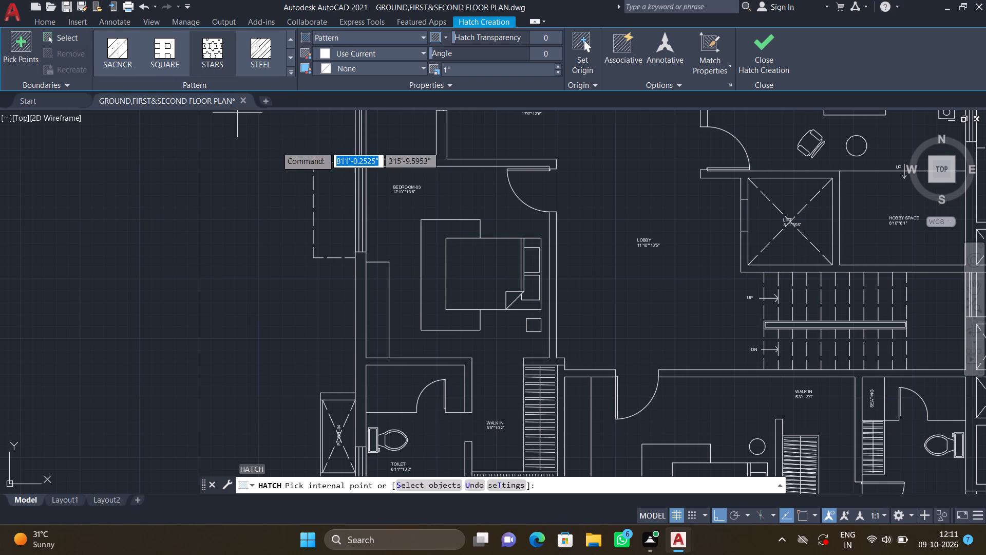
{"action": "scroll", "coordinate": [433, 263], "scroll_direction": "up", "scroll_amount": 2}
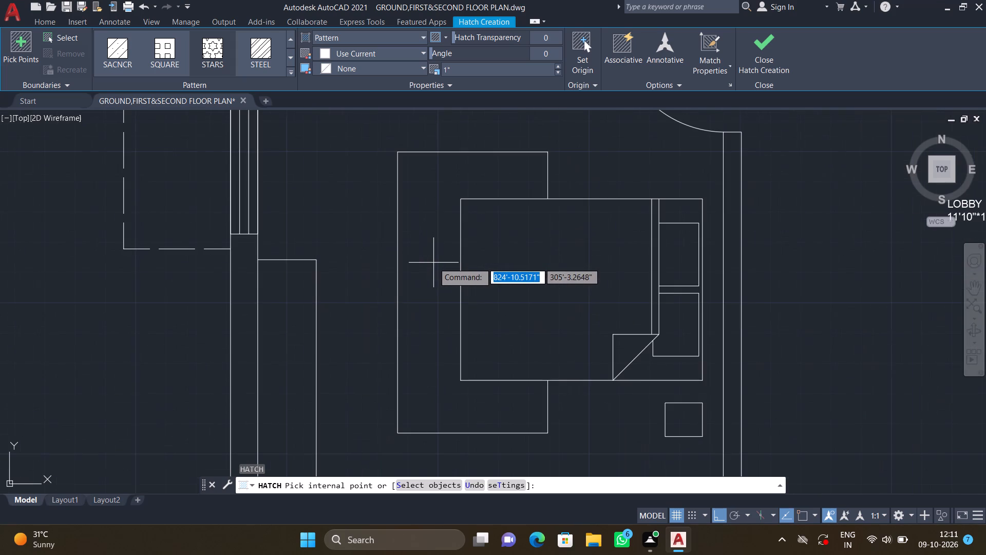
{"action": "left_click", "coordinate": [432, 257]}
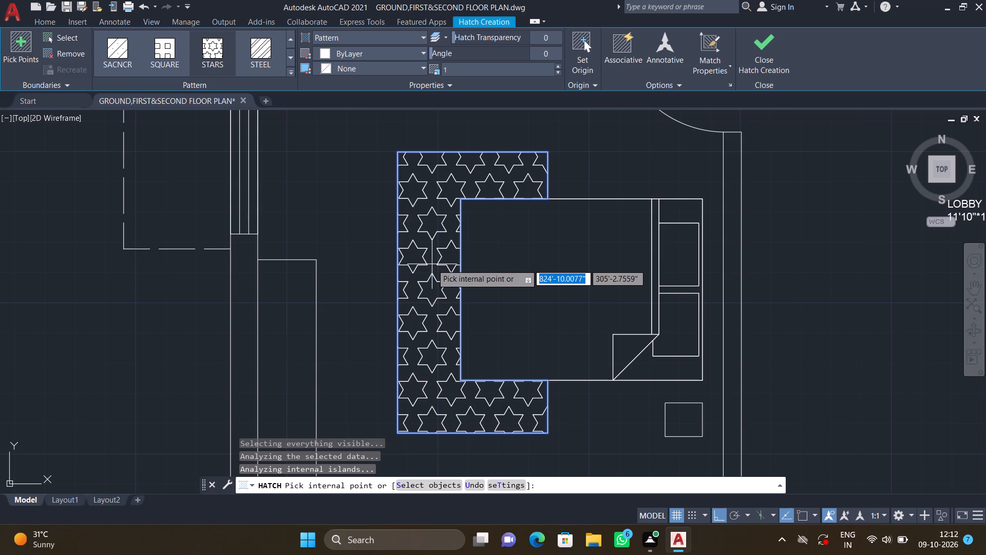
{"action": "double_click", "coordinate": [432, 264]}
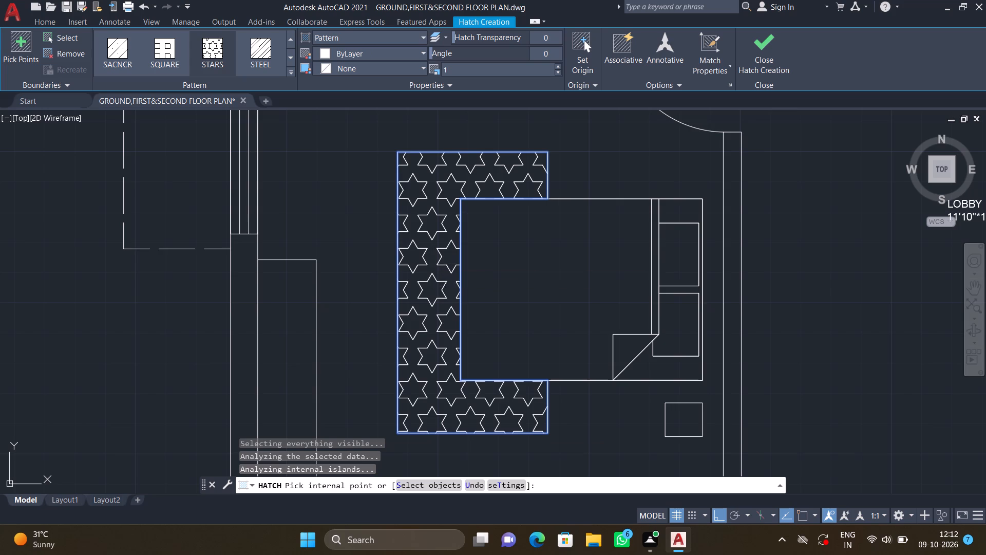
Add the same STARS hatch to the area between the Master Bedroom outline and its bed.
{"action": "scroll", "coordinate": [525, 323], "scroll_direction": "down", "scroll_amount": 1}
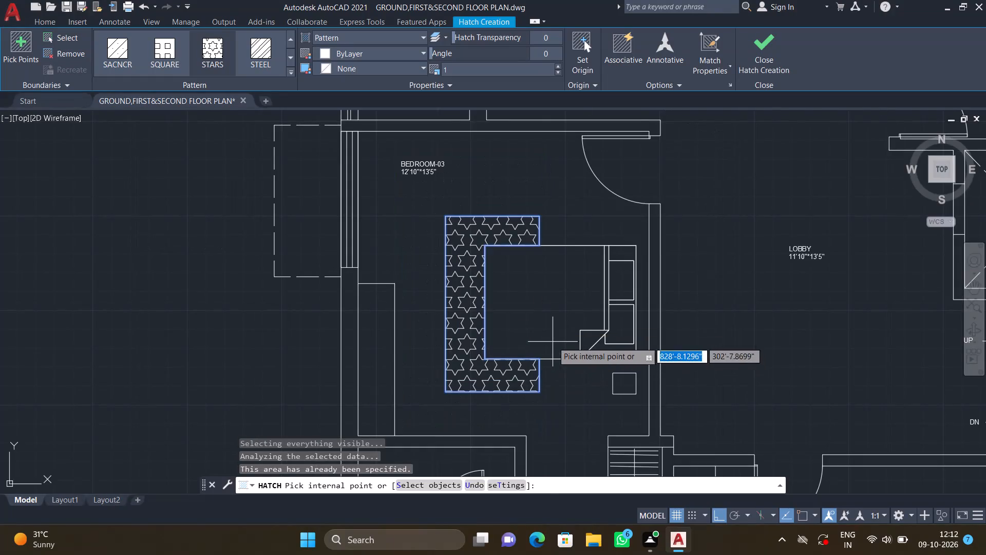
{"action": "middle_click_drag", "start_coordinate": [542, 333], "coordinate": [509, 279]}
{"action": "scroll", "coordinate": [512, 284], "scroll_direction": "down", "scroll_amount": 2}
{"action": "middle_click_drag", "start_coordinate": [525, 371], "coordinate": [494, 257]}
{"action": "middle_click_drag", "start_coordinate": [509, 365], "coordinate": [489, 345]}
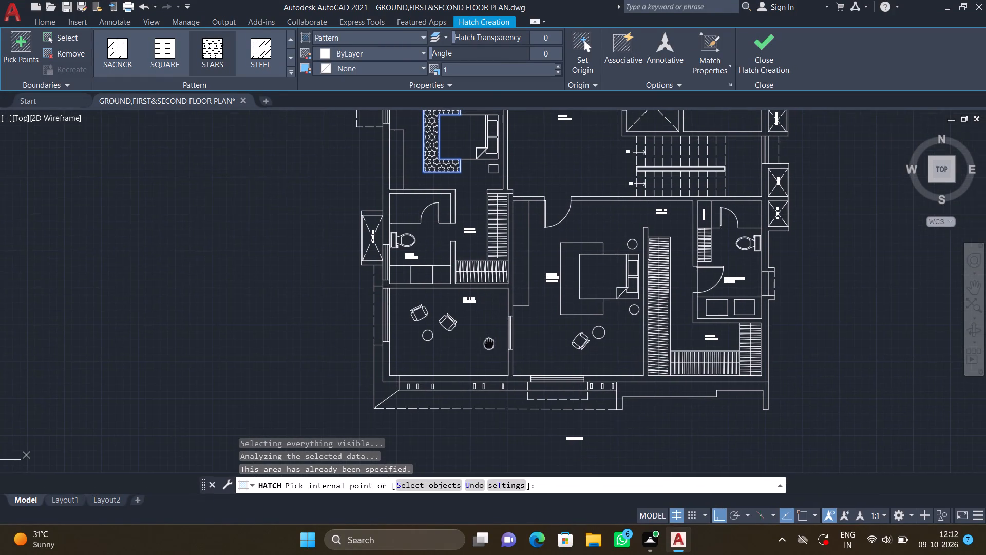
{"action": "scroll", "coordinate": [569, 290], "scroll_direction": "up", "scroll_amount": 3}
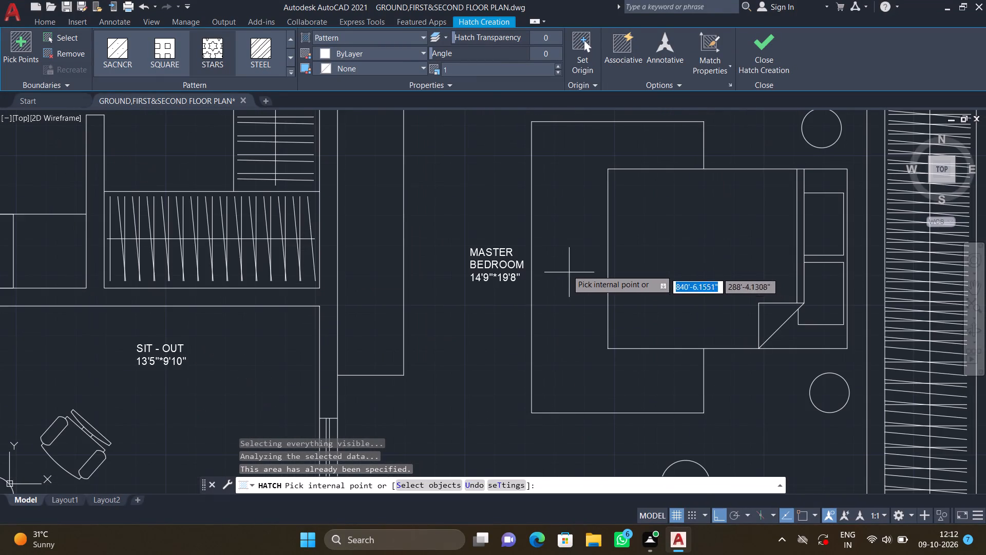
{"action": "double_click", "coordinate": [562, 263]}
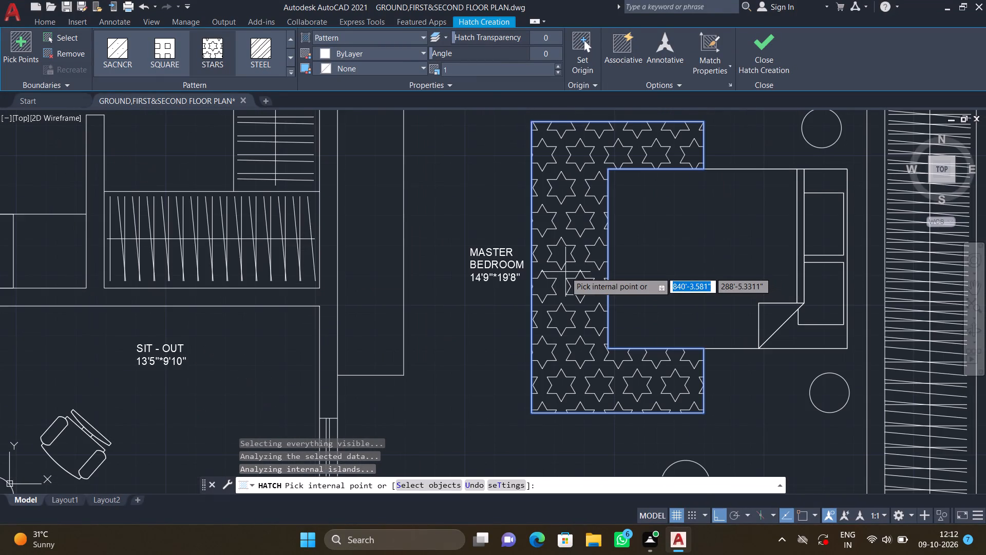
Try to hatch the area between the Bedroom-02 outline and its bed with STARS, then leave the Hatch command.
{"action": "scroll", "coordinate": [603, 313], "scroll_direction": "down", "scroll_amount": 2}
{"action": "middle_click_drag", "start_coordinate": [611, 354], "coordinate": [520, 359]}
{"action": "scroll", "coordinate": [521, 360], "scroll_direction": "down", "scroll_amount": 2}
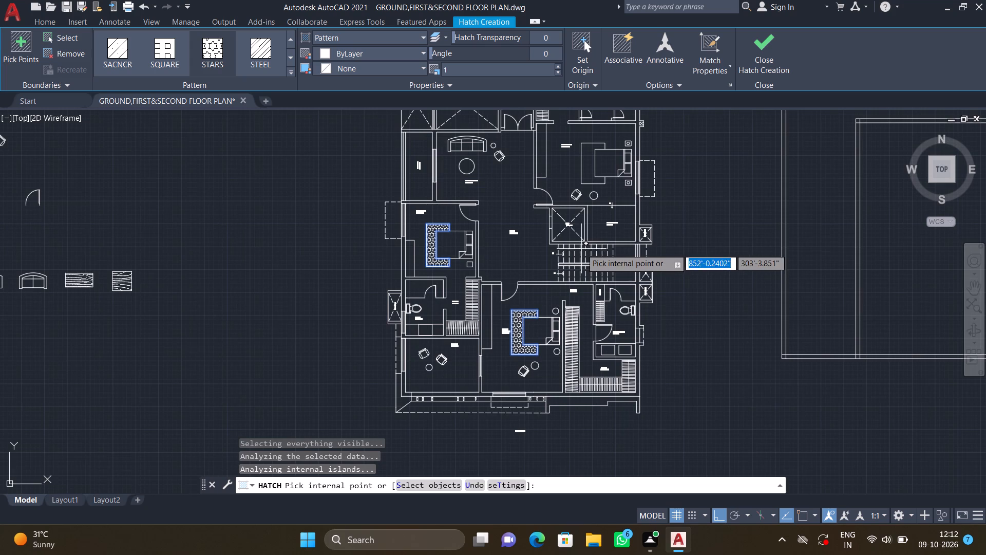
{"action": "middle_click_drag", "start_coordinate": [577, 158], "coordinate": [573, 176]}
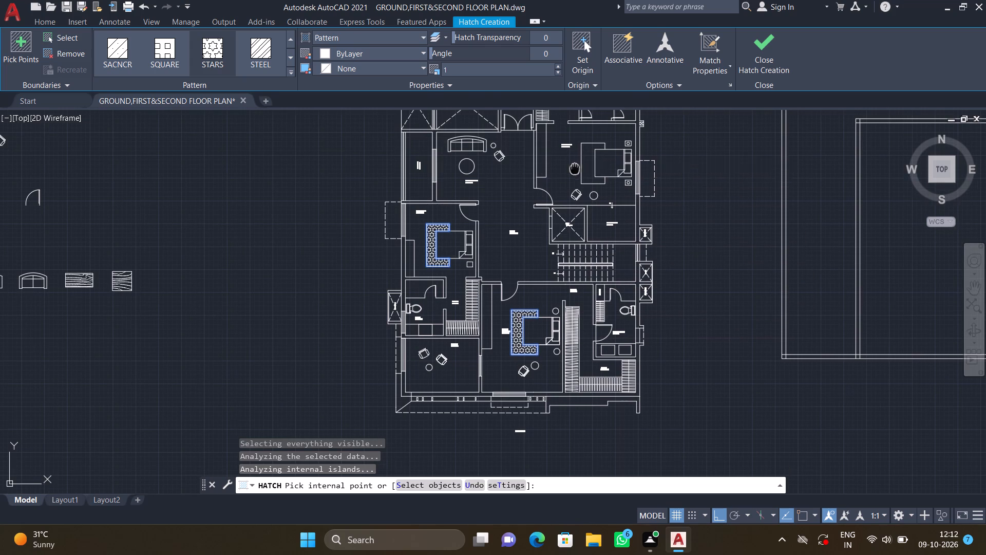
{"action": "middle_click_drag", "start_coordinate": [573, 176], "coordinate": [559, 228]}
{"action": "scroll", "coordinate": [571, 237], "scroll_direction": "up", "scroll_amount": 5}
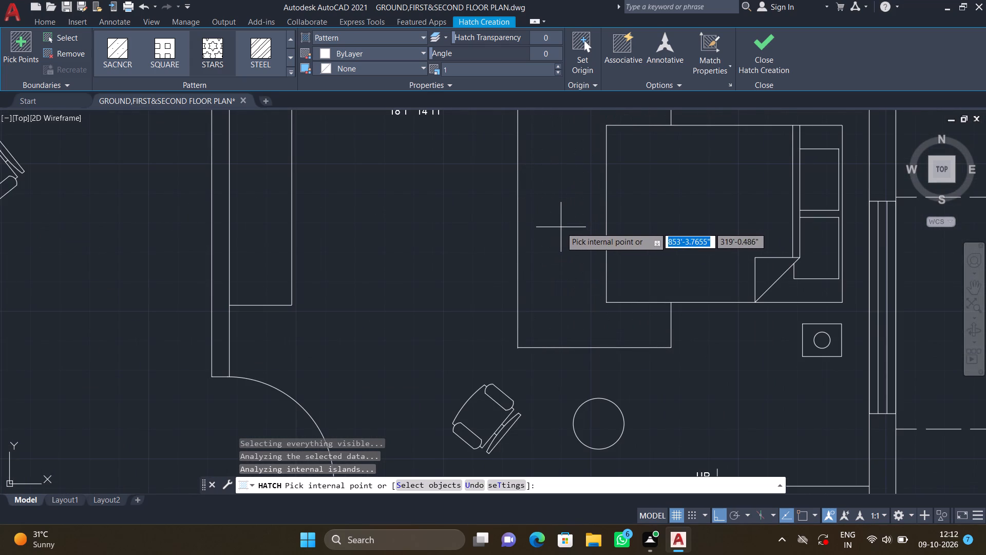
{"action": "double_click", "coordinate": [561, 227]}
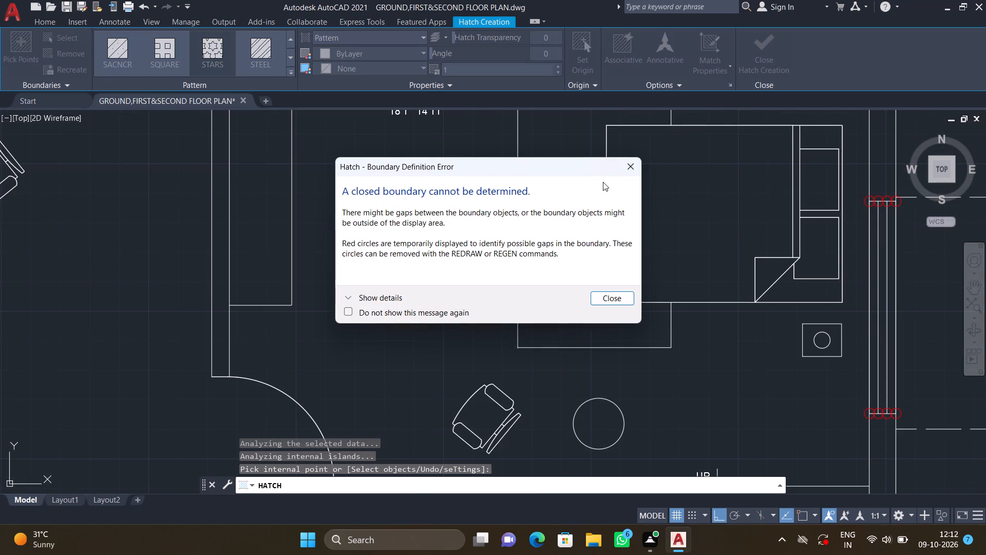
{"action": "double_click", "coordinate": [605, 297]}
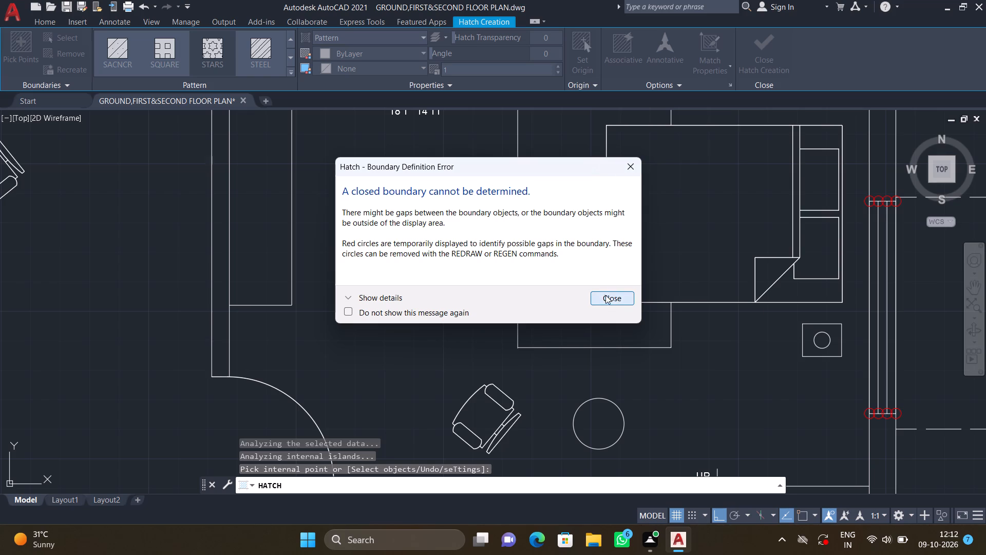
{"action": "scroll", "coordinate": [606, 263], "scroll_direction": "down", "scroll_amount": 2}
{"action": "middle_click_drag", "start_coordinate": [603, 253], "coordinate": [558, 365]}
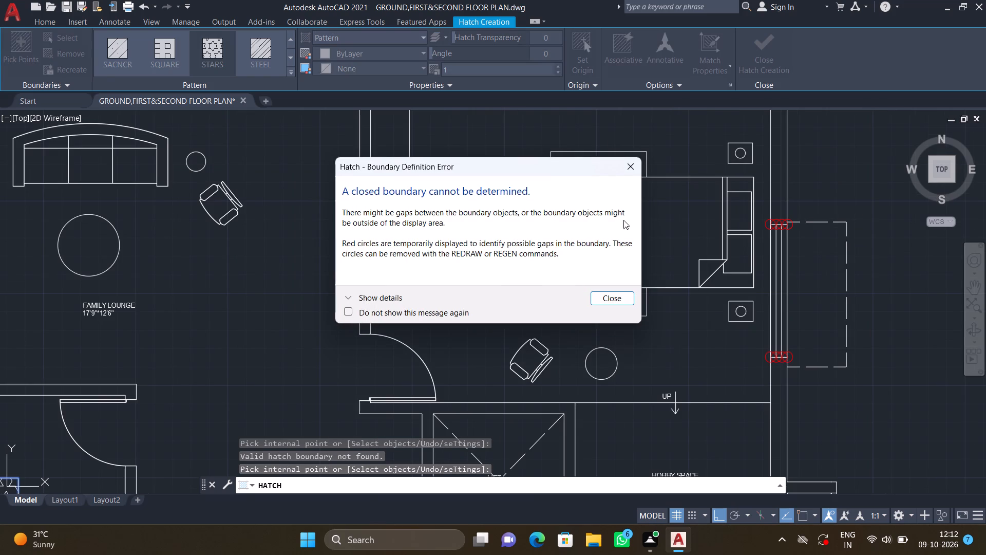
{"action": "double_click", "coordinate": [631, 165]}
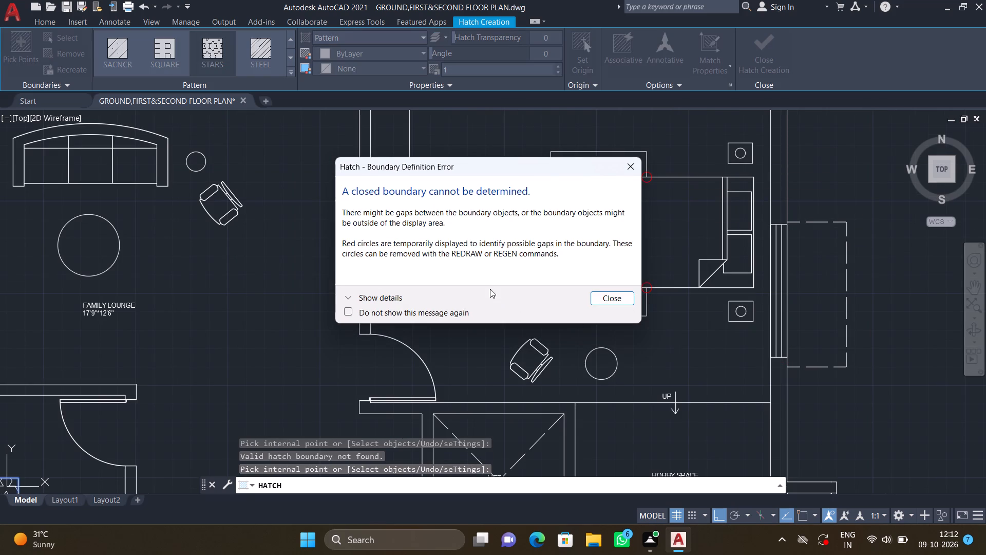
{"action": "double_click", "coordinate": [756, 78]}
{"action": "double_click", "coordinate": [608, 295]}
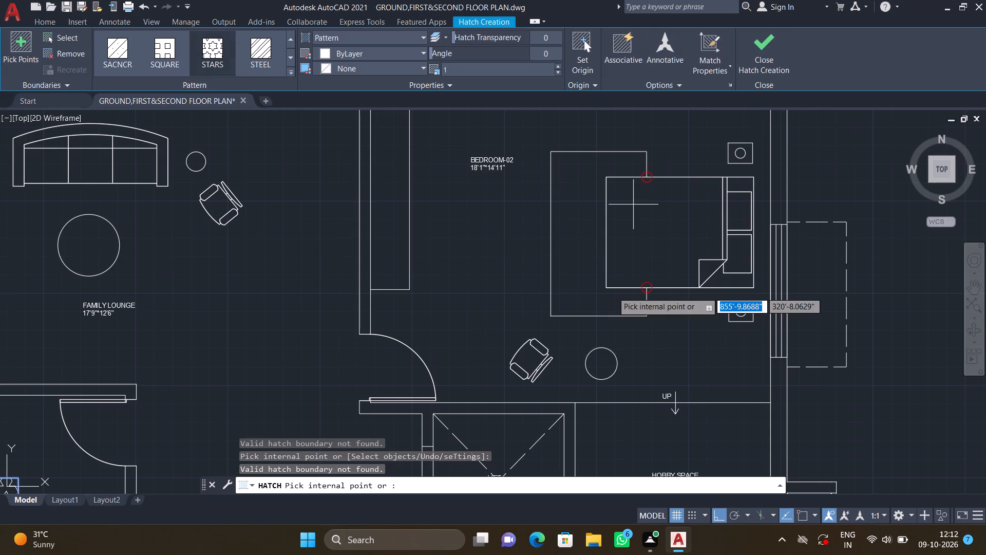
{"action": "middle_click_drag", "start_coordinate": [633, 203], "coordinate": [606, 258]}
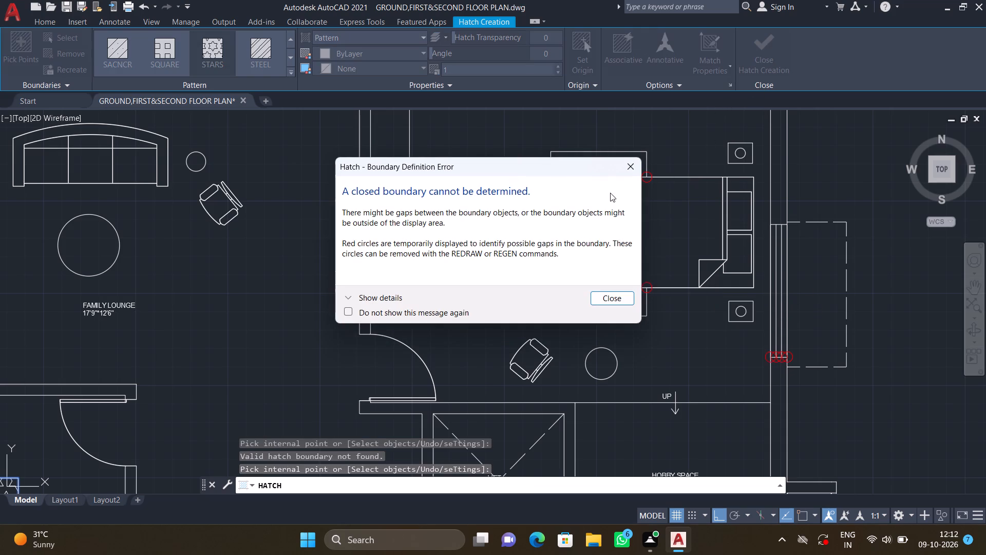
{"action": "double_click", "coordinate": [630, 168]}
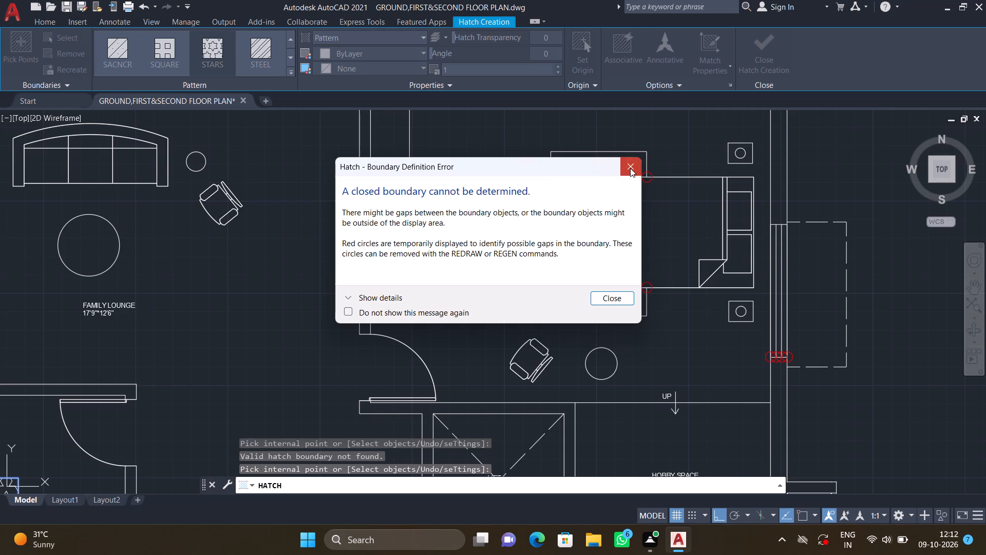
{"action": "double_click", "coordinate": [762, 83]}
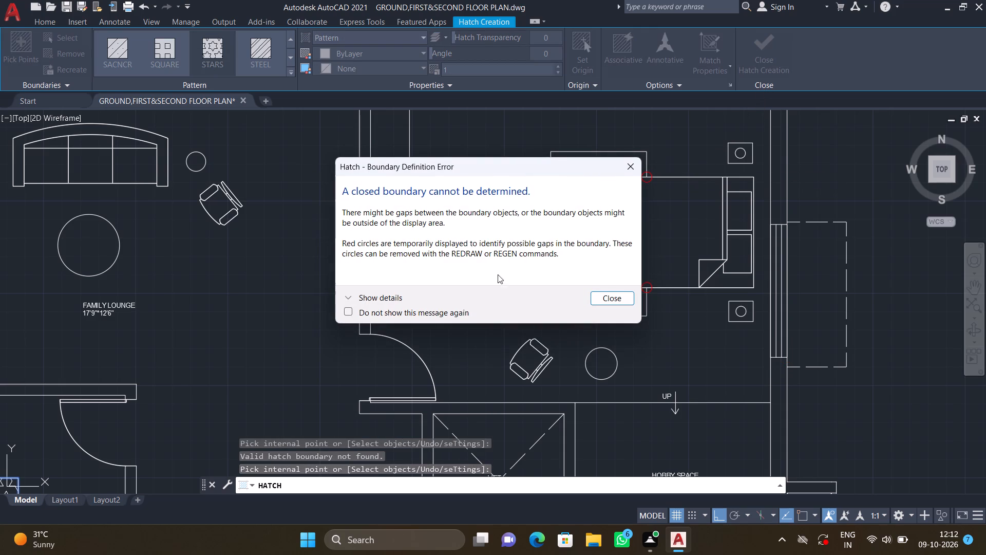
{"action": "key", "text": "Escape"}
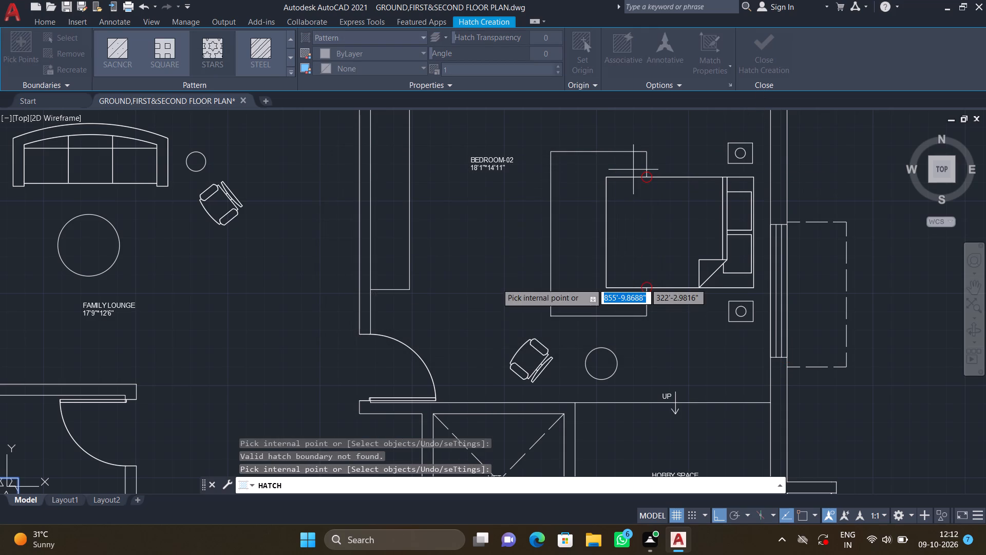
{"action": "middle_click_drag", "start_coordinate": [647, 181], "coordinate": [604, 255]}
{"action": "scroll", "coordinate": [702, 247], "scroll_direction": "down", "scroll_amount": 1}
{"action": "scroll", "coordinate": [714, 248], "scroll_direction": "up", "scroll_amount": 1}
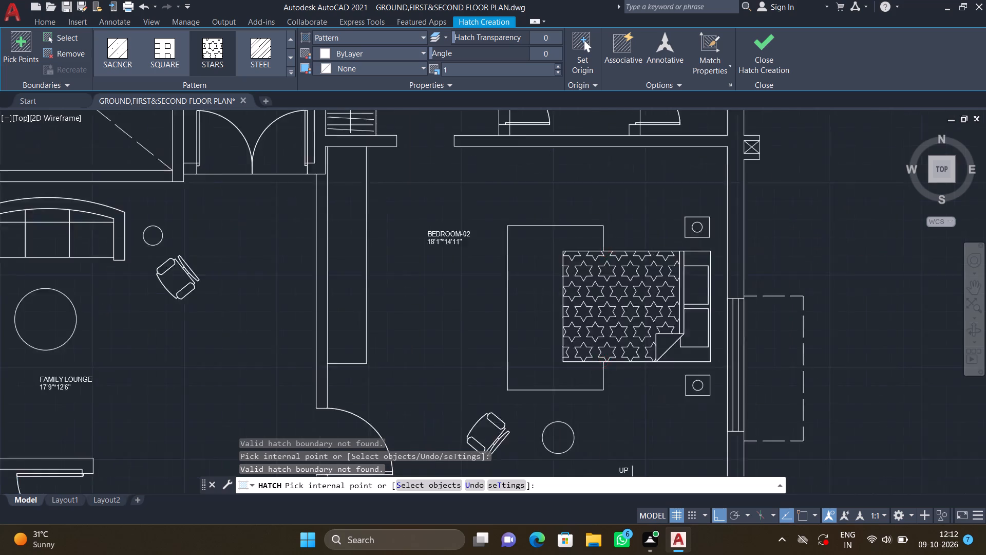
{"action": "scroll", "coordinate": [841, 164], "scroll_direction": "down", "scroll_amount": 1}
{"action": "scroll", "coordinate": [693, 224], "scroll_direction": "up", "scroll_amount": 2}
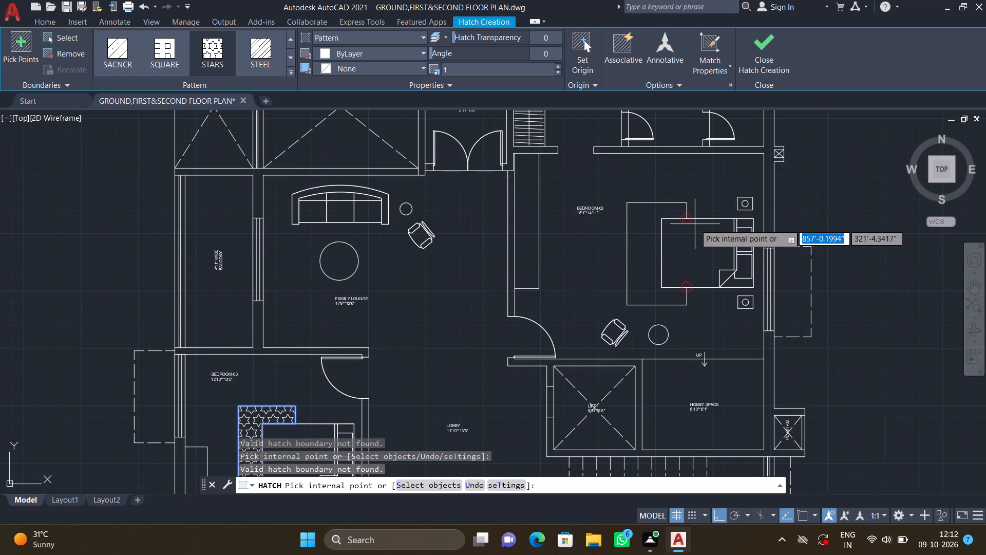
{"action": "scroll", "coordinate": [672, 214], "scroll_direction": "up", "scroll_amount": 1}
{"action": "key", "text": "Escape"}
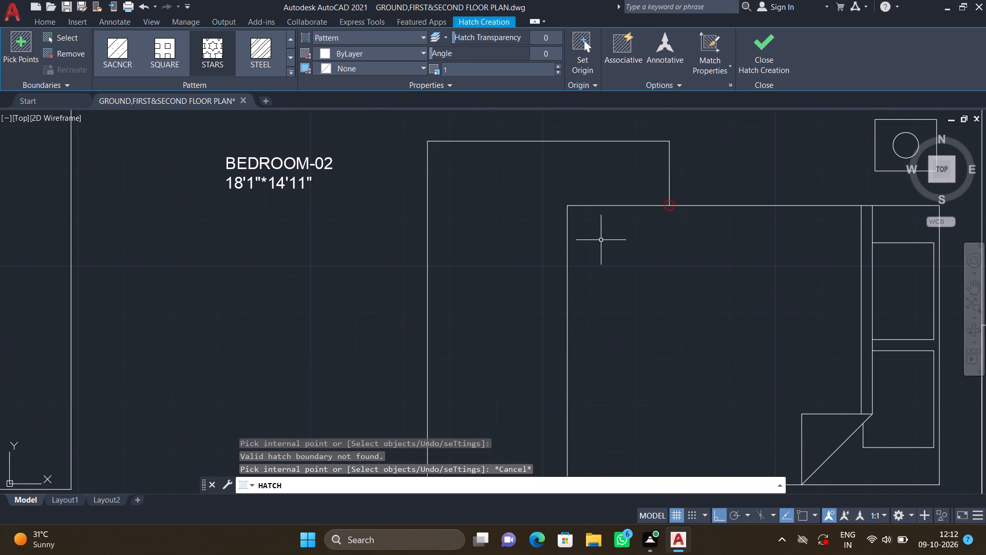
Examine the marked junctions where the Bedroom-02 outline meets the bed's upper and lower edges for gaps.
{"action": "scroll", "coordinate": [712, 220], "scroll_direction": "down", "scroll_amount": 6}
{"action": "middle_click_drag", "start_coordinate": [713, 279], "coordinate": [647, 308]}
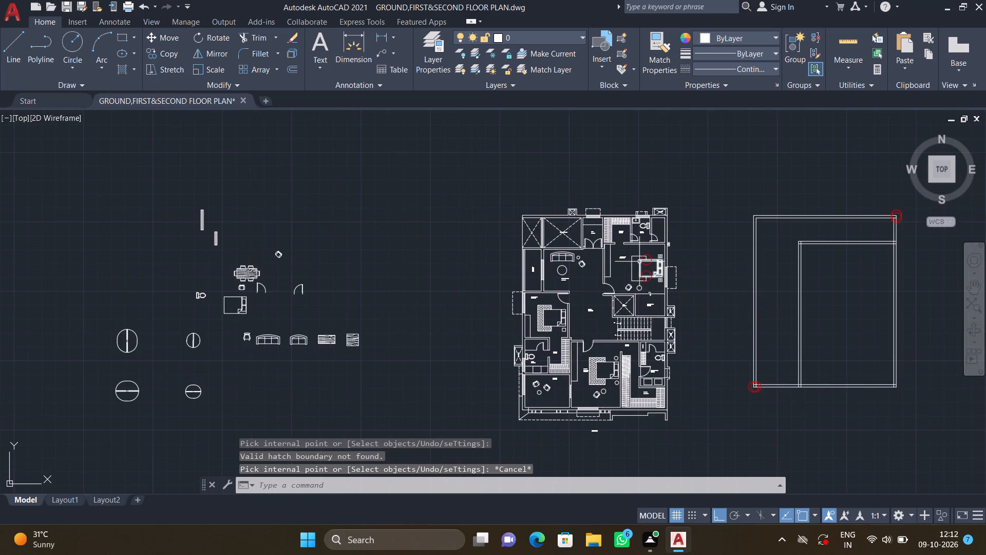
{"action": "scroll", "coordinate": [639, 261], "scroll_direction": "up", "scroll_amount": 10}
{"action": "middle_click_drag", "start_coordinate": [600, 233], "coordinate": [657, 276]}
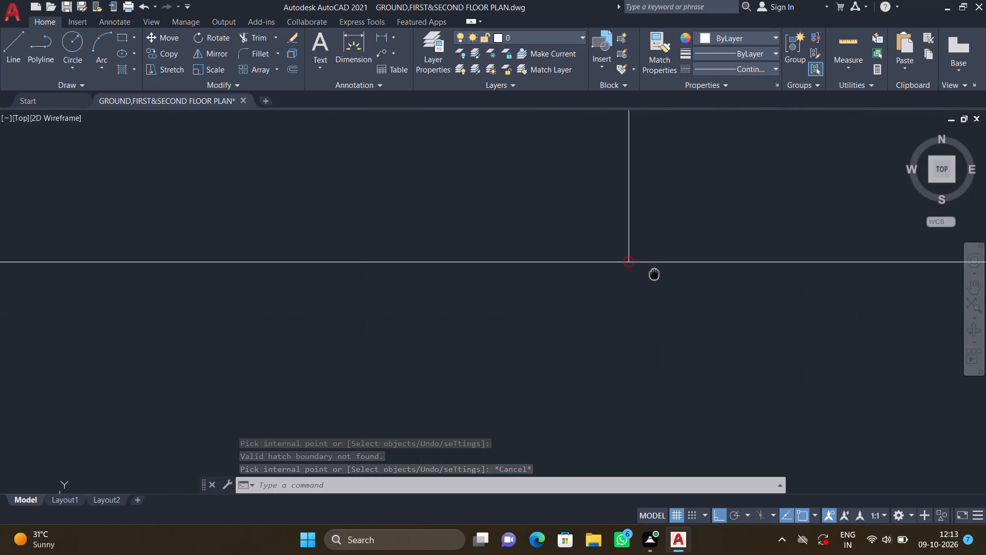
{"action": "middle_click_drag", "start_coordinate": [657, 276], "coordinate": [660, 279]}
{"action": "scroll", "coordinate": [632, 265], "scroll_direction": "up", "scroll_amount": 11}
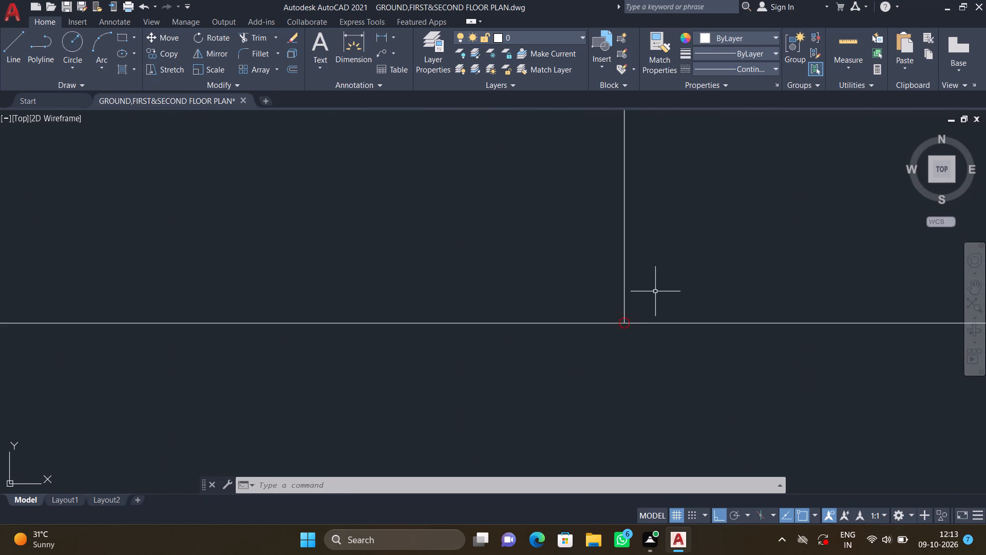
{"action": "scroll", "coordinate": [655, 291], "scroll_direction": "up", "scroll_amount": 1}
{"action": "scroll", "coordinate": [655, 287], "scroll_direction": "down", "scroll_amount": 11}
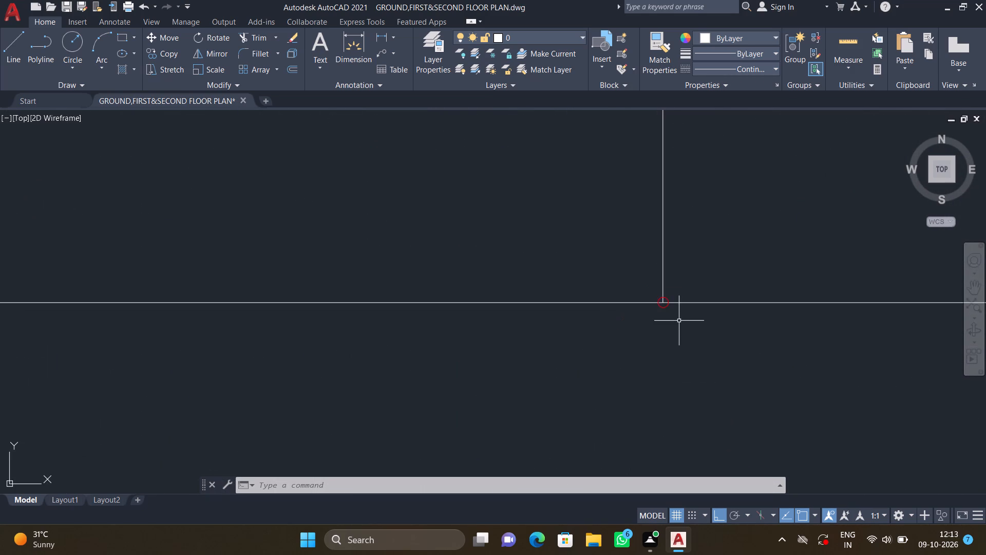
{"action": "scroll", "coordinate": [679, 321], "scroll_direction": "down", "scroll_amount": 6}
{"action": "middle_click_drag", "start_coordinate": [765, 412], "coordinate": [642, 254]}
{"action": "scroll", "coordinate": [638, 257], "scroll_direction": "down", "scroll_amount": 3}
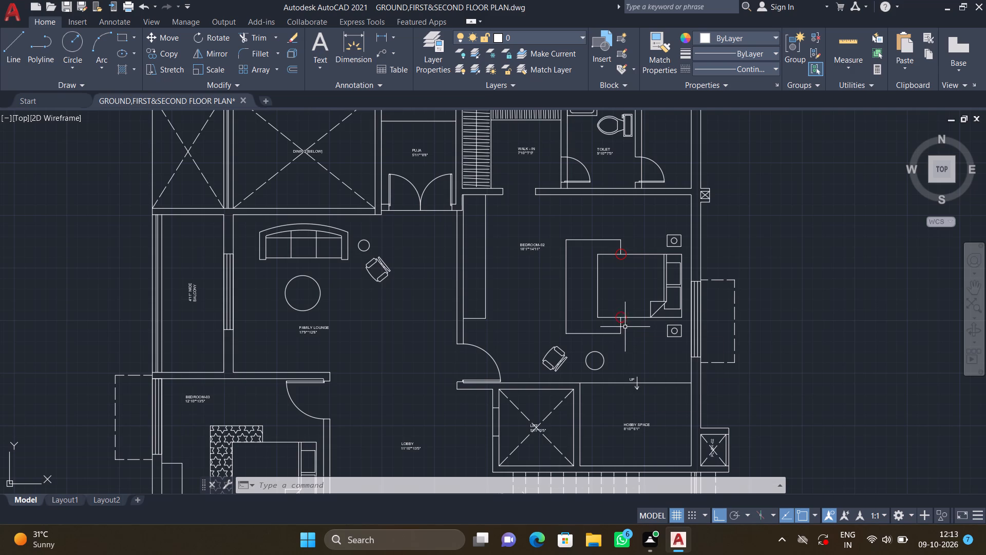
{"action": "scroll", "coordinate": [622, 327], "scroll_direction": "up", "scroll_amount": 6}
{"action": "middle_click_drag", "start_coordinate": [622, 300], "coordinate": [670, 348]}
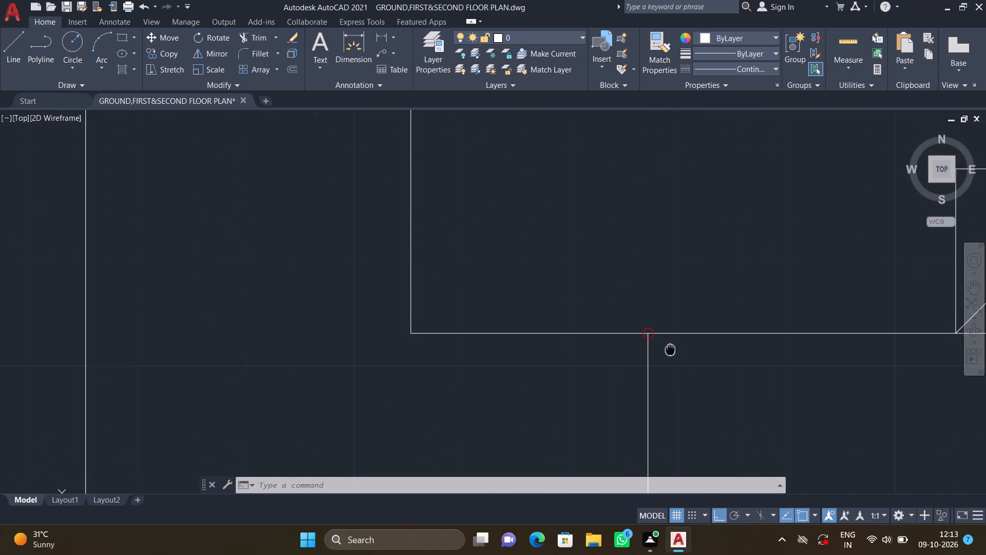
{"action": "scroll", "coordinate": [651, 335], "scroll_direction": "up", "scroll_amount": 7}
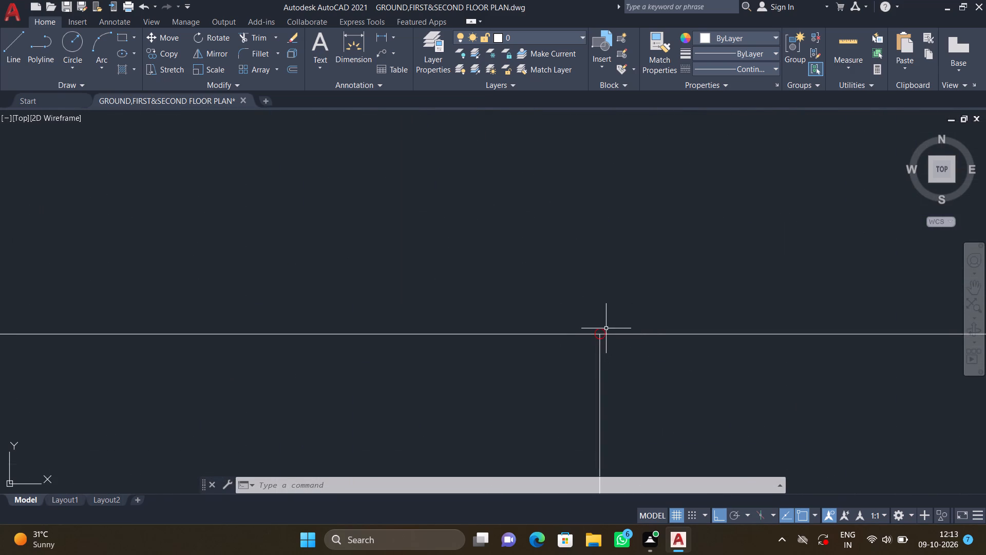
{"action": "double_click", "coordinate": [606, 328]}
{"action": "double_click", "coordinate": [603, 334]}
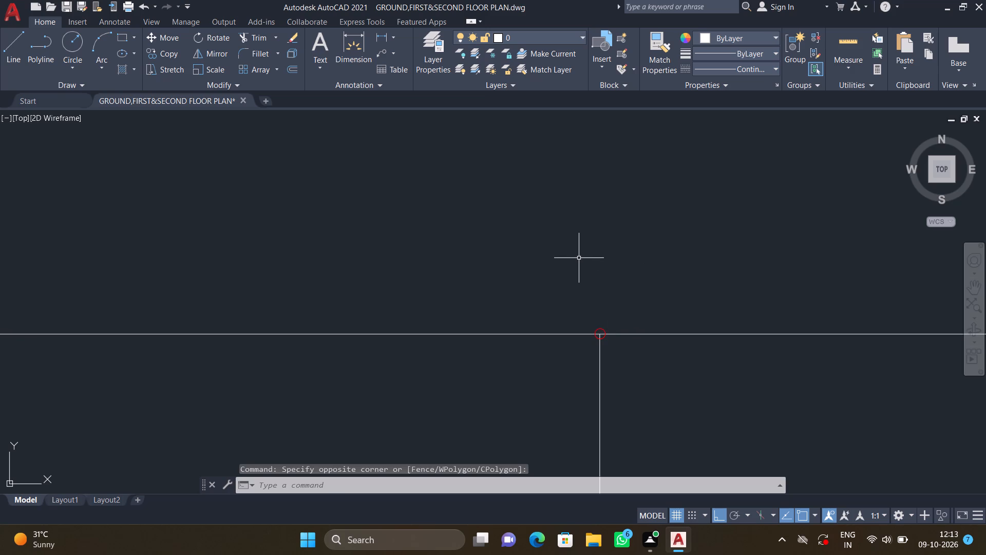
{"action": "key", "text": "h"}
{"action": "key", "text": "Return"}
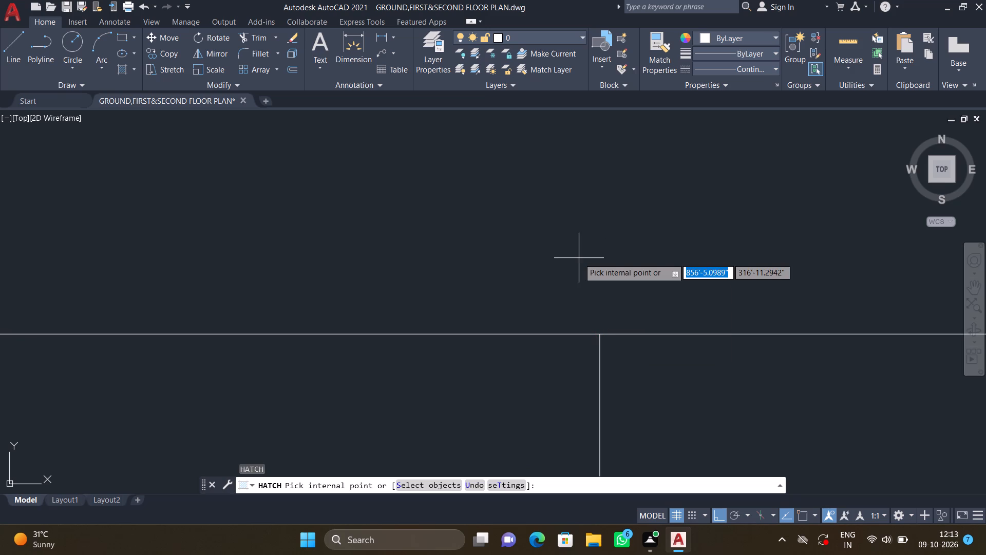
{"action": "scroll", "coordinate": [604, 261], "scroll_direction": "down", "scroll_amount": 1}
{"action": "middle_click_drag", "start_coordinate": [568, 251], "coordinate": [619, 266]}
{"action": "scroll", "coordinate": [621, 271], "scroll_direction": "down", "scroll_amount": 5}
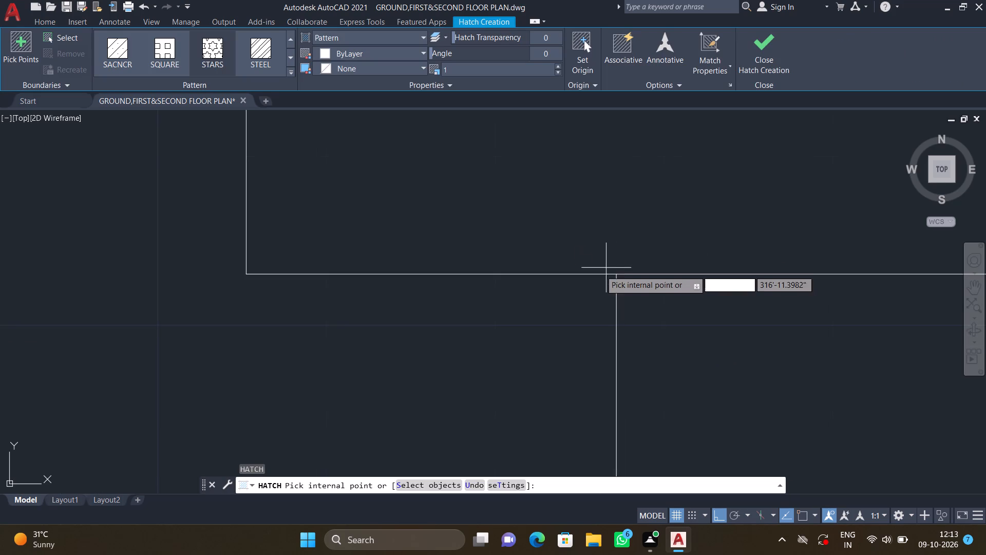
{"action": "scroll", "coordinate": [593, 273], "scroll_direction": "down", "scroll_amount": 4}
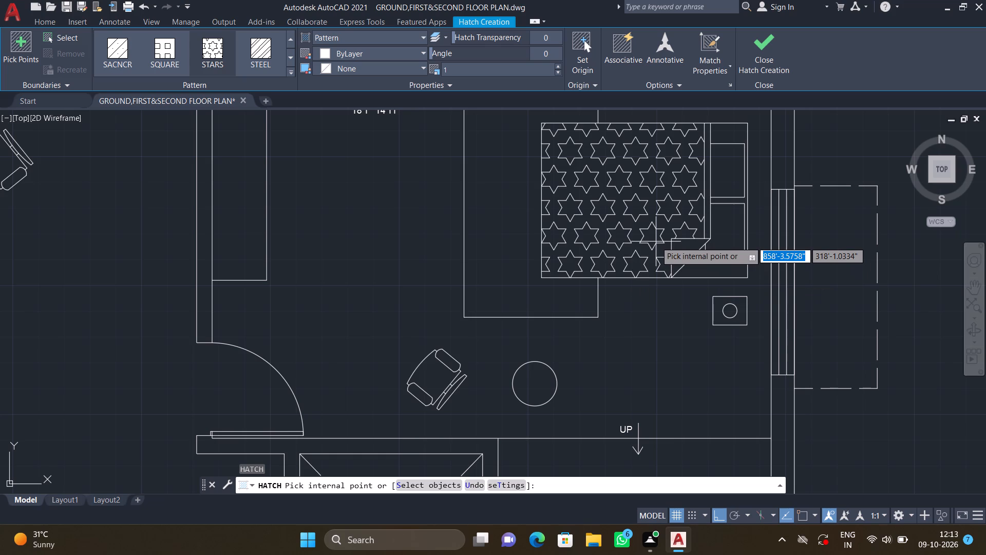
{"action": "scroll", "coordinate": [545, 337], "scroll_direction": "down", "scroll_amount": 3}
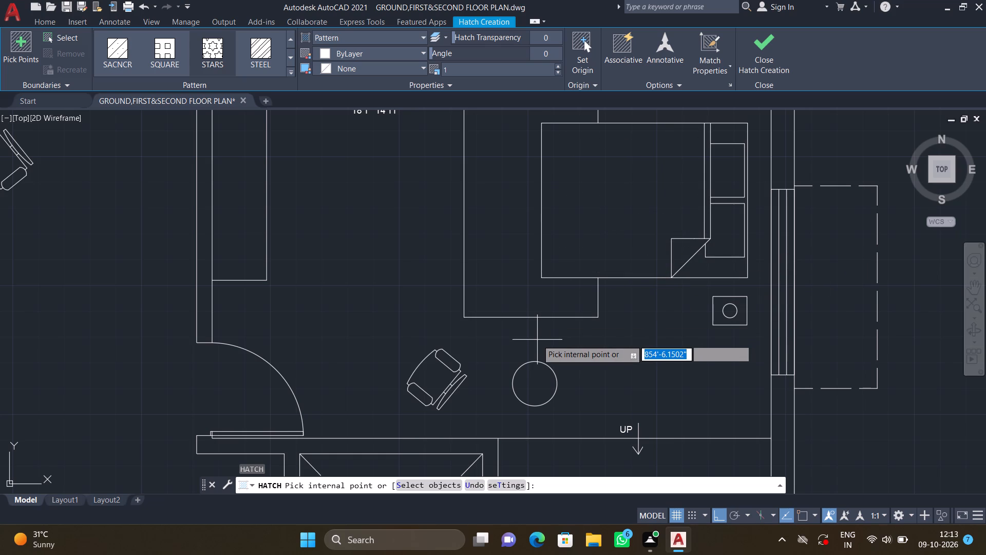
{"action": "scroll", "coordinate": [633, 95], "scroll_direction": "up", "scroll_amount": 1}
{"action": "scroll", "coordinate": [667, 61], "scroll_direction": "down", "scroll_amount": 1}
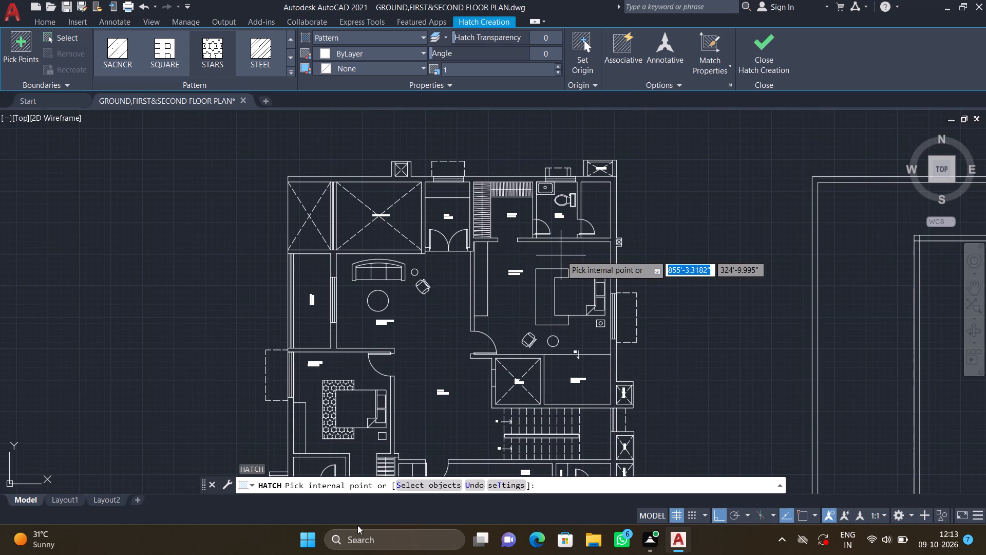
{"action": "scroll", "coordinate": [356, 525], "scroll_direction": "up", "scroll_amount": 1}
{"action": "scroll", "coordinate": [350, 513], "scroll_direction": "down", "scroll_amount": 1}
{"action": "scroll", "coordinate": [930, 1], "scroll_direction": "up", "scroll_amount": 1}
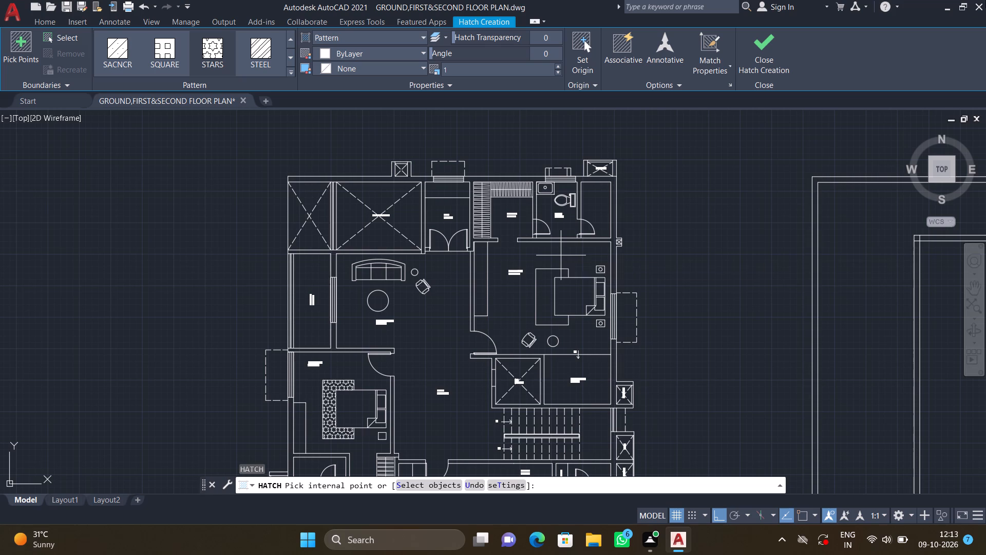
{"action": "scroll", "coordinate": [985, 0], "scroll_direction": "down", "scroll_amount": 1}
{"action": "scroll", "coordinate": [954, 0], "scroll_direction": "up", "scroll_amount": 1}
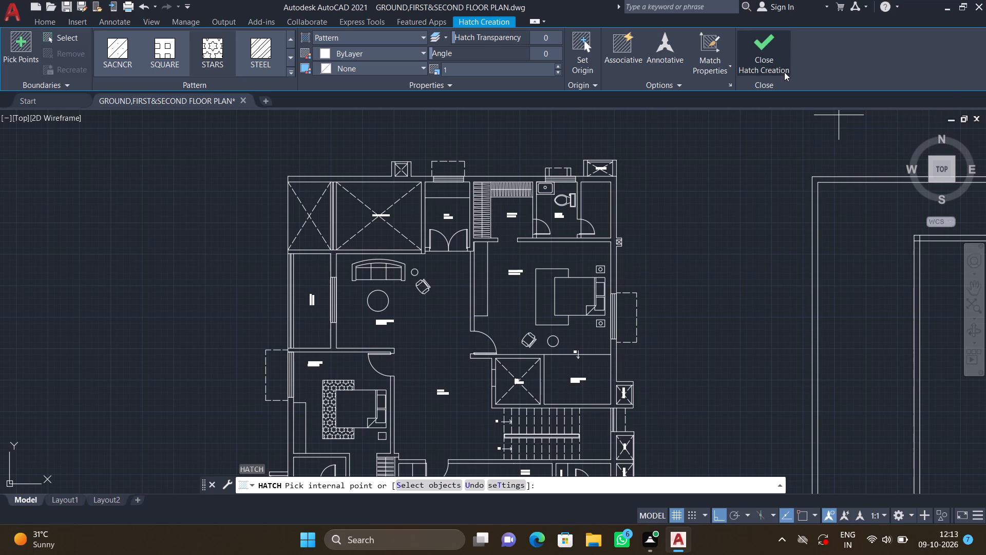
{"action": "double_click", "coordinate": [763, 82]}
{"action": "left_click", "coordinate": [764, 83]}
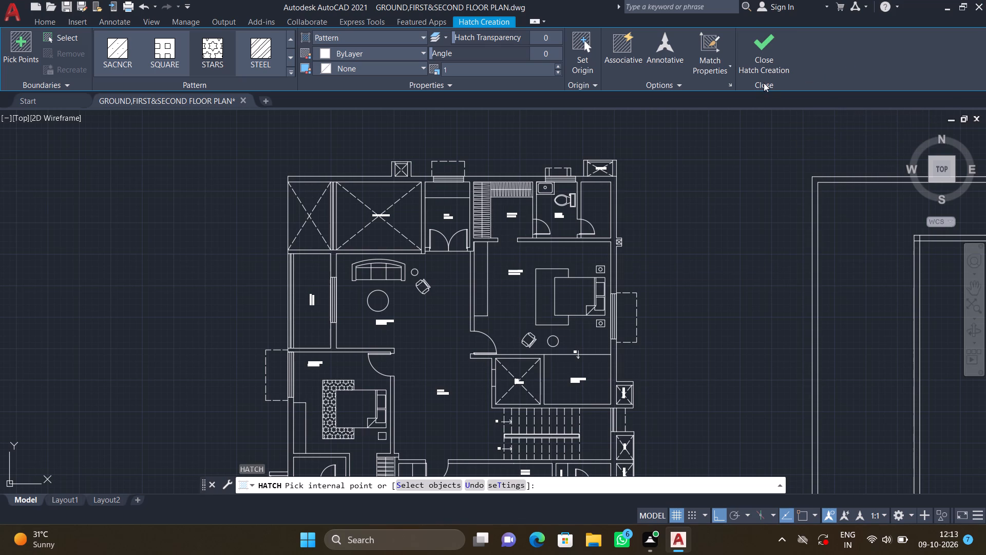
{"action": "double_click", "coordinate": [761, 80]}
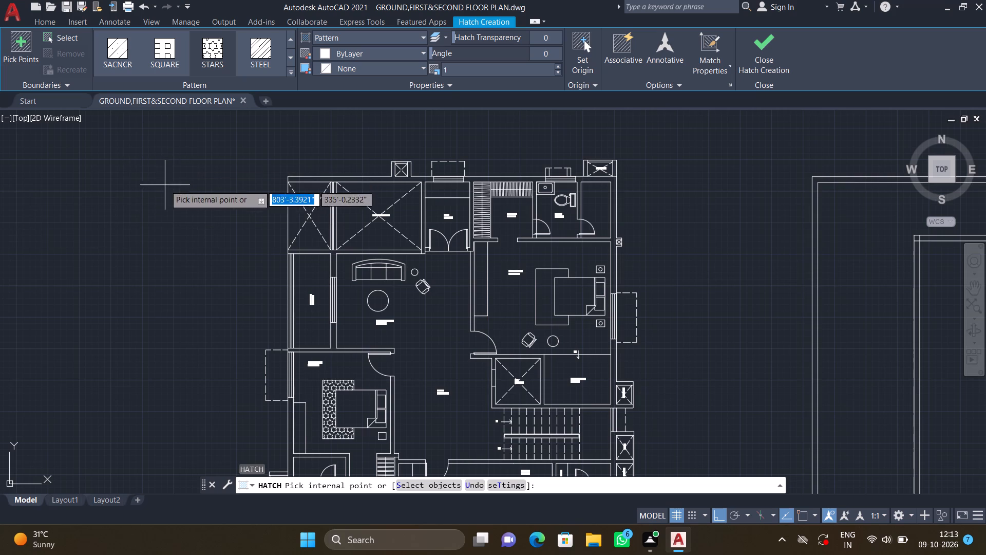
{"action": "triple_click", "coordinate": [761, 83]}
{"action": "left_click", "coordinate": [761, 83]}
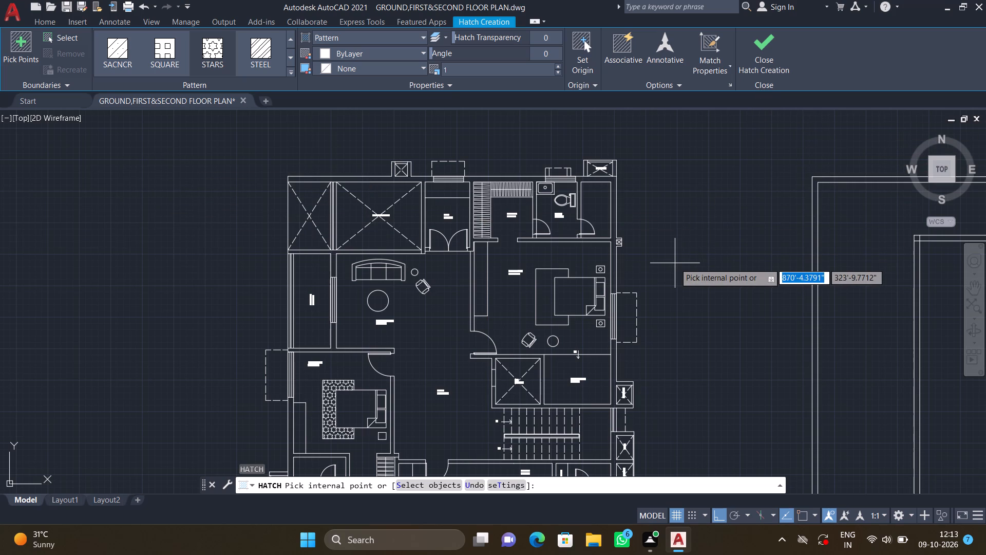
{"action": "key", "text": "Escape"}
Inspect the Bedroom-02 outline closely again where its ends meet the bed's lower and upper edges.
{"action": "middle_click_drag", "start_coordinate": [504, 427], "coordinate": [575, 373]}
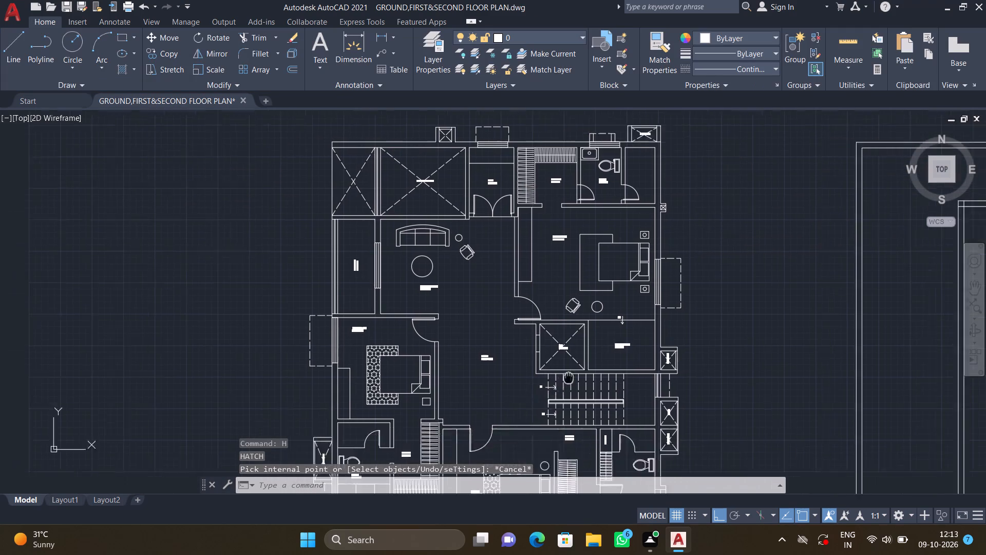
{"action": "middle_click_drag", "start_coordinate": [575, 373], "coordinate": [575, 372]}
{"action": "scroll", "coordinate": [619, 266], "scroll_direction": "up", "scroll_amount": 2}
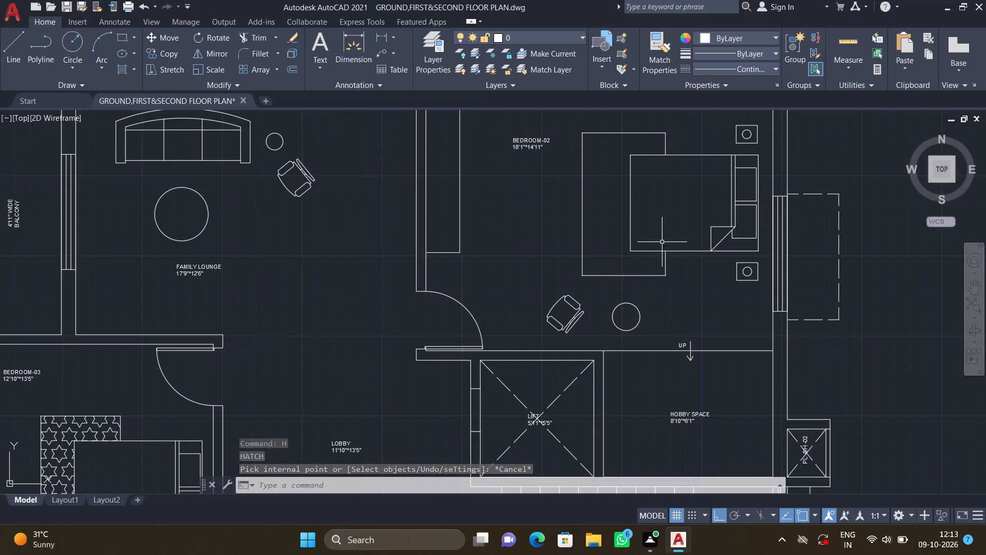
{"action": "scroll", "coordinate": [671, 258], "scroll_direction": "up", "scroll_amount": 3}
{"action": "middle_click_drag", "start_coordinate": [664, 249], "coordinate": [668, 330]}
{"action": "scroll", "coordinate": [635, 313], "scroll_direction": "up", "scroll_amount": 4}
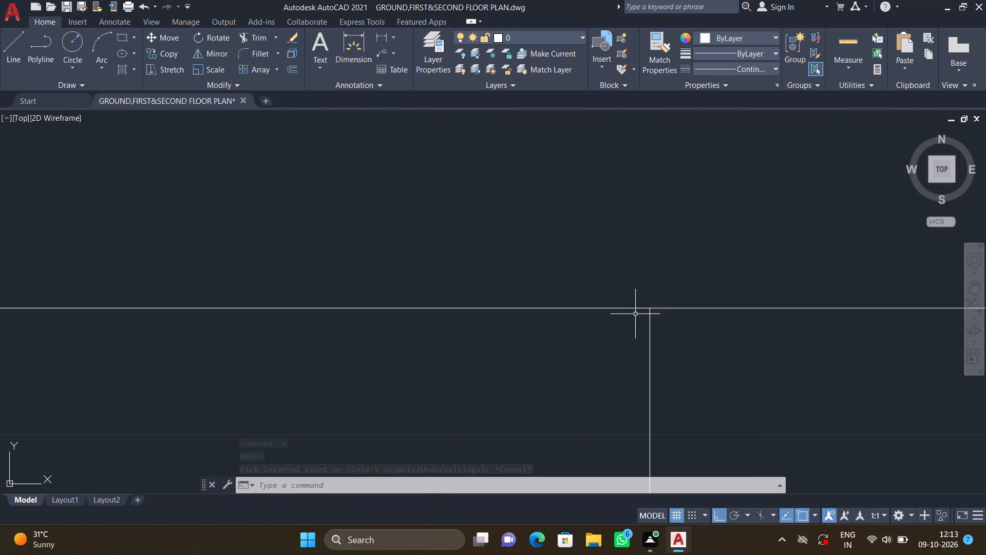
{"action": "scroll", "coordinate": [644, 323], "scroll_direction": "up", "scroll_amount": 4}
{"action": "middle_click_drag", "start_coordinate": [670, 237], "coordinate": [673, 309]}
{"action": "scroll", "coordinate": [667, 311], "scroll_direction": "up", "scroll_amount": 1}
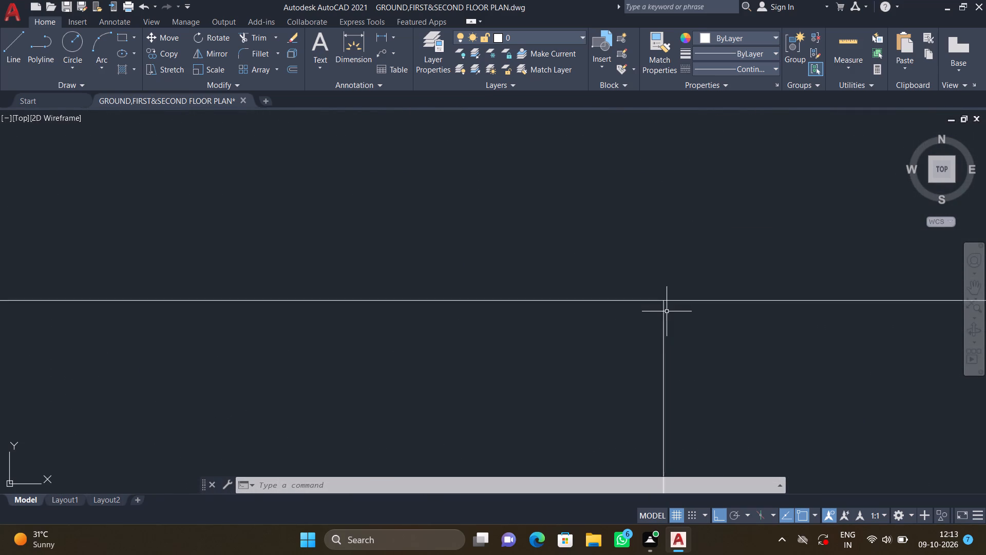
{"action": "scroll", "coordinate": [667, 311], "scroll_direction": "up", "scroll_amount": 3}
{"action": "scroll", "coordinate": [656, 289], "scroll_direction": "down", "scroll_amount": 17}
{"action": "middle_click_drag", "start_coordinate": [692, 230], "coordinate": [658, 353]}
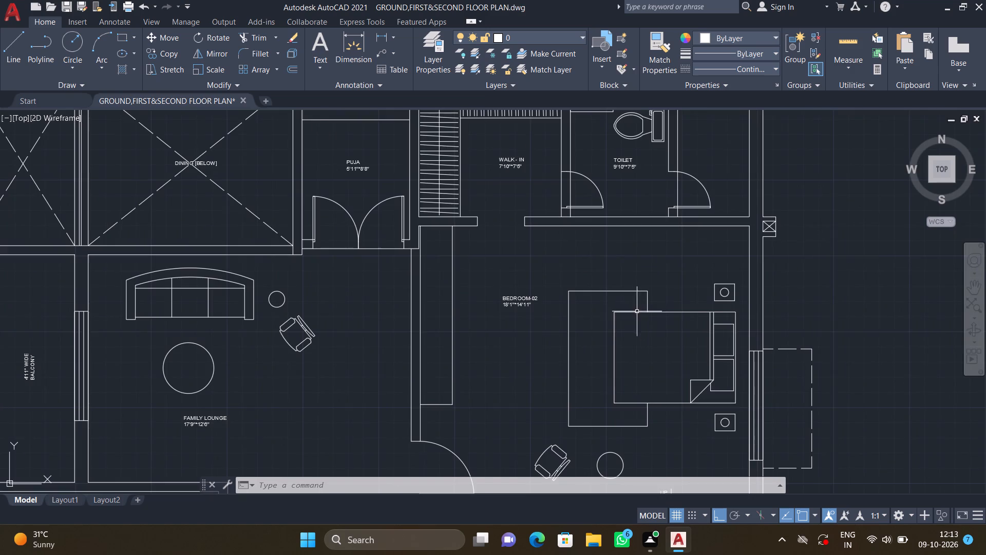
{"action": "scroll", "coordinate": [637, 309], "scroll_direction": "up", "scroll_amount": 4}
{"action": "scroll", "coordinate": [667, 339], "scroll_direction": "up", "scroll_amount": 4}
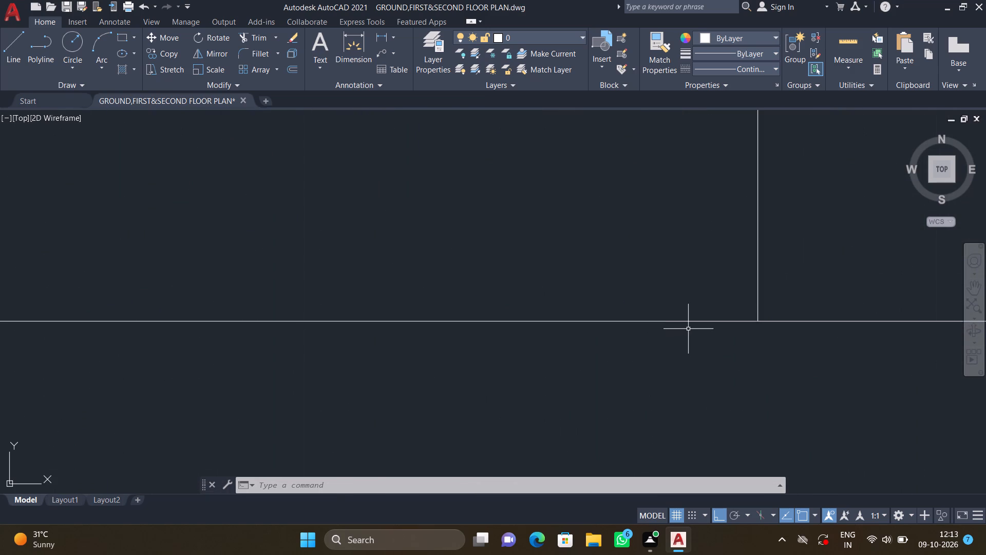
{"action": "scroll", "coordinate": [688, 329], "scroll_direction": "up", "scroll_amount": 2}
{"action": "scroll", "coordinate": [864, 322], "scroll_direction": "up", "scroll_amount": 3}
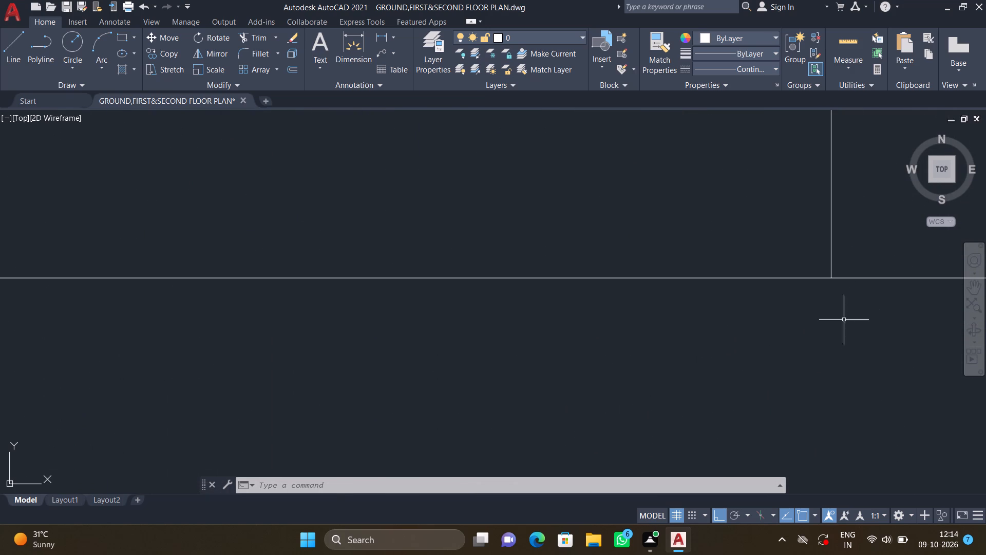
{"action": "scroll", "coordinate": [819, 323], "scroll_direction": "down", "scroll_amount": 3}
{"action": "scroll", "coordinate": [715, 364], "scroll_direction": "down", "scroll_amount": 8}
{"action": "middle_click_drag", "start_coordinate": [689, 374], "coordinate": [665, 245]}
{"action": "scroll", "coordinate": [689, 374], "scroll_direction": "down", "scroll_amount": 3}
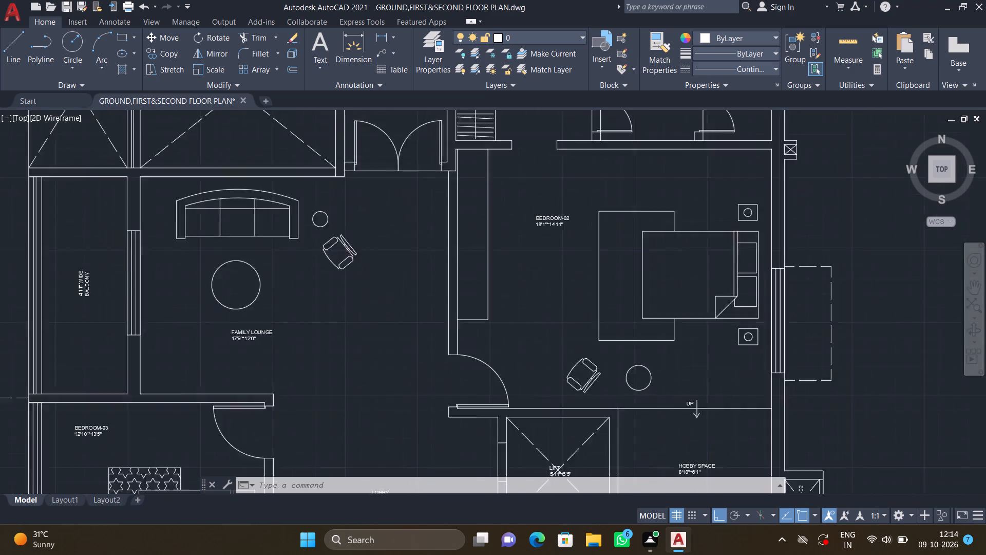
{"action": "scroll", "coordinate": [665, 274], "scroll_direction": "down", "scroll_amount": 2}
{"action": "middle_click_drag", "start_coordinate": [560, 339], "coordinate": [586, 268]}
{"action": "scroll", "coordinate": [632, 335], "scroll_direction": "up", "scroll_amount": 3}
{"action": "scroll", "coordinate": [671, 314], "scroll_direction": "up", "scroll_amount": 1}
{"action": "middle_click_drag", "start_coordinate": [671, 314], "coordinate": [576, 469]}
{"action": "scroll", "coordinate": [576, 470], "scroll_direction": "down", "scroll_amount": 3}
{"action": "middle_click_drag", "start_coordinate": [607, 365], "coordinate": [572, 403]}
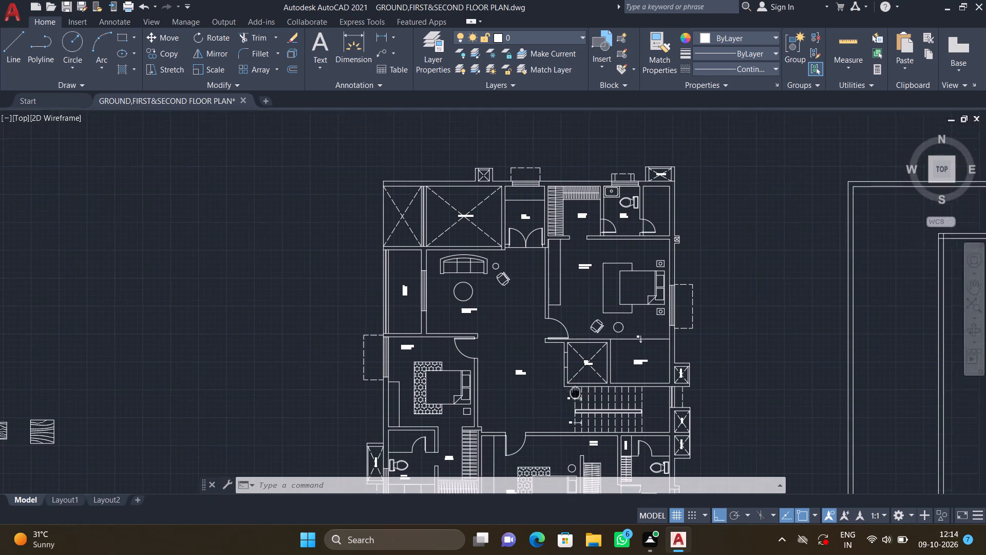
{"action": "scroll", "coordinate": [603, 339], "scroll_direction": "up", "scroll_amount": 2}
{"action": "middle_click_drag", "start_coordinate": [644, 313], "coordinate": [625, 309]}
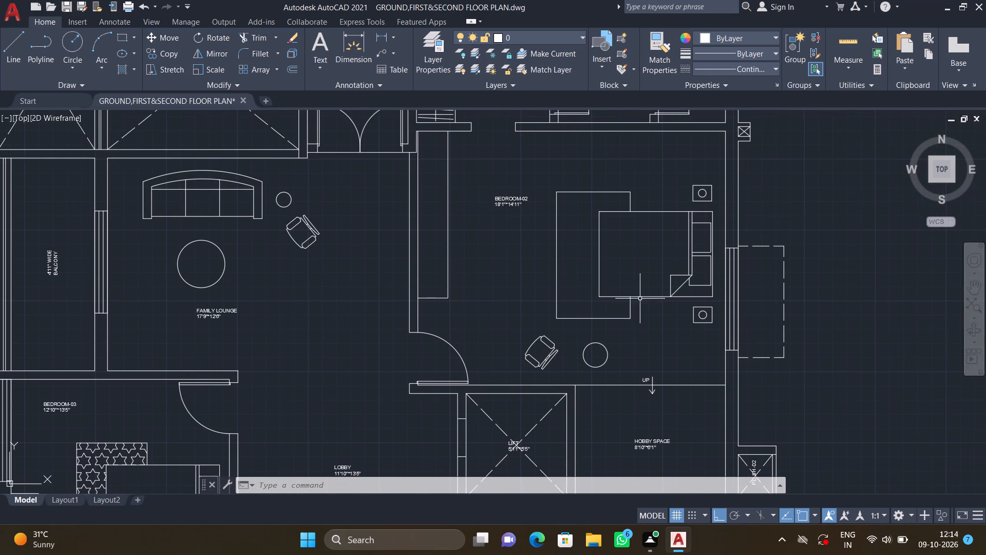
Trim the vertical line's overshoot below the lower-left corner of the Bedroom-02 outline.
{"action": "scroll", "coordinate": [641, 297], "scroll_direction": "up", "scroll_amount": 3}
{"action": "middle_click_drag", "start_coordinate": [554, 360], "coordinate": [679, 287]}
{"action": "scroll", "coordinate": [419, 299], "scroll_direction": "up", "scroll_amount": 3}
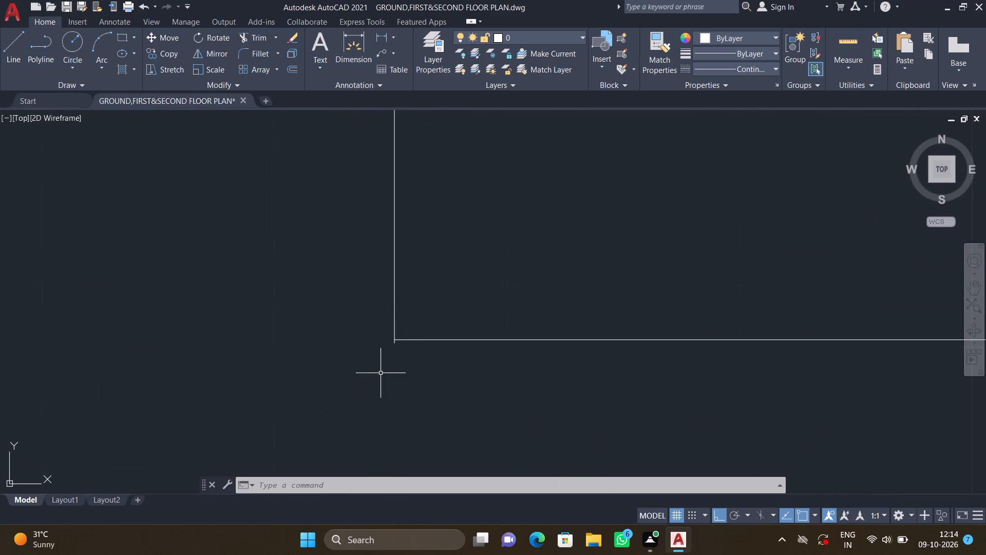
{"action": "middle_click_drag", "start_coordinate": [390, 363], "coordinate": [457, 317]}
{"action": "scroll", "coordinate": [472, 297], "scroll_direction": "up", "scroll_amount": 4}
{"action": "type", "text": "TR"}
{"action": "key", "text": "Return"}
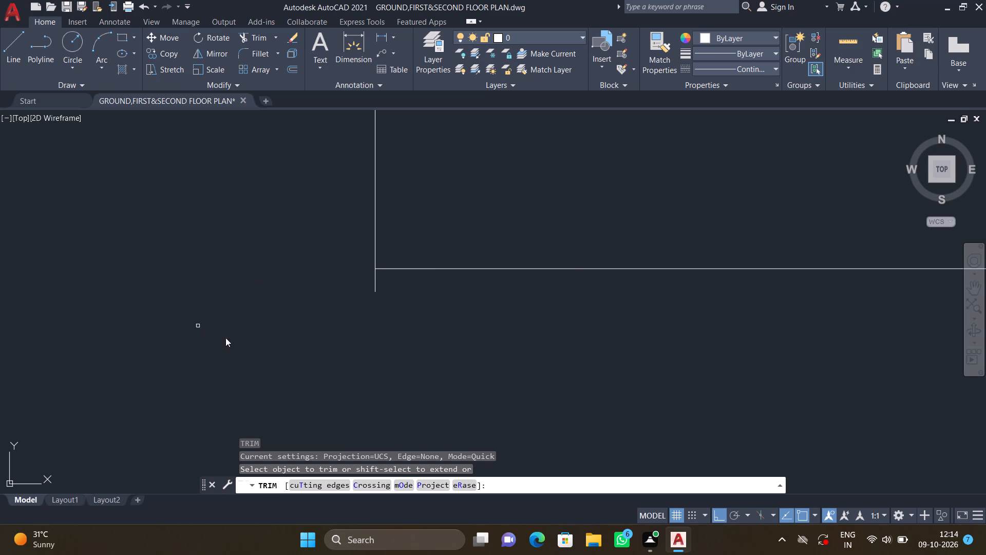
{"action": "double_click", "coordinate": [375, 284]}
{"action": "scroll", "coordinate": [462, 251], "scroll_direction": "down", "scroll_amount": 5}
{"action": "middle_click_drag", "start_coordinate": [459, 274], "coordinate": [448, 286]}
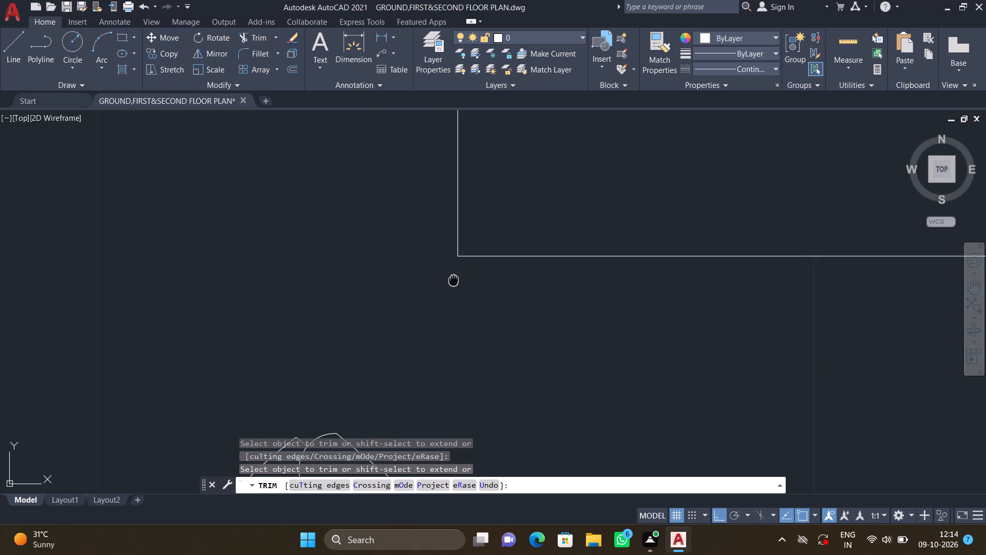
{"action": "middle_click_drag", "start_coordinate": [448, 286], "coordinate": [407, 357]}
{"action": "scroll", "coordinate": [394, 417], "scroll_direction": "down", "scroll_amount": 4}
{"action": "middle_click_drag", "start_coordinate": [480, 362], "coordinate": [411, 391]}
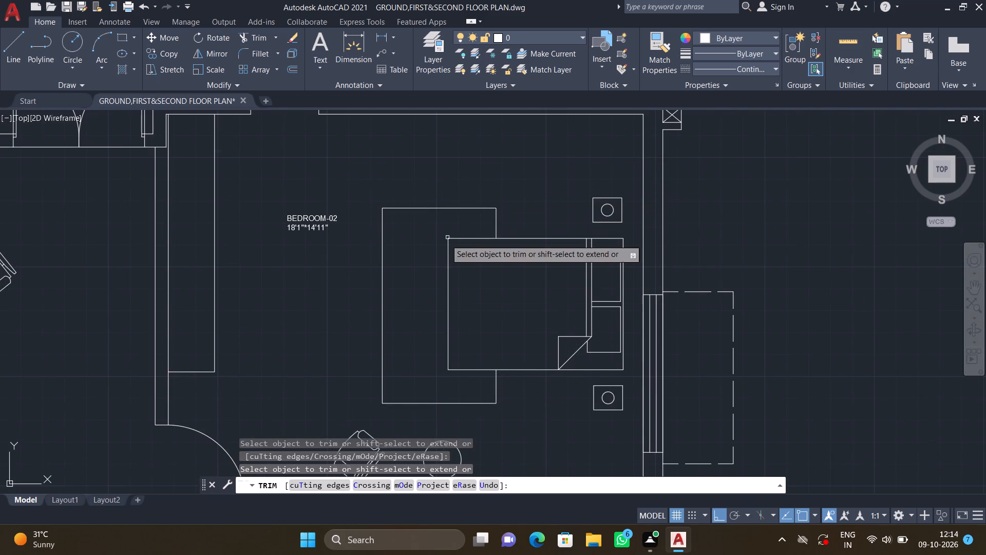
{"action": "scroll", "coordinate": [370, 228], "scroll_direction": "up", "scroll_amount": 2}
{"action": "key", "text": "Return"}
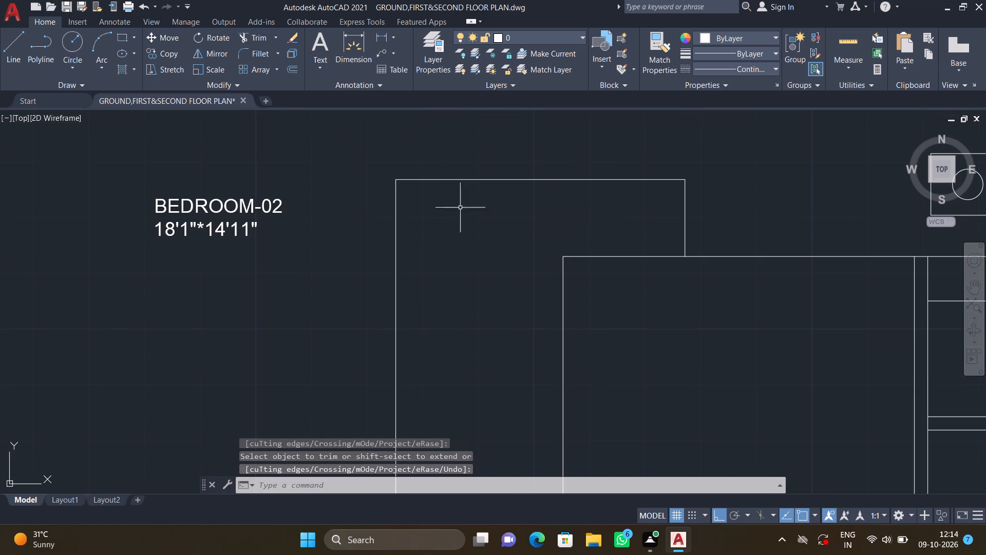
Check the junction between the Bedroom-02 outline's upper end and the bed's upper edge.
{"action": "middle_click_drag", "start_coordinate": [496, 242], "coordinate": [335, 211]}
{"action": "scroll", "coordinate": [528, 228], "scroll_direction": "up", "scroll_amount": 6}
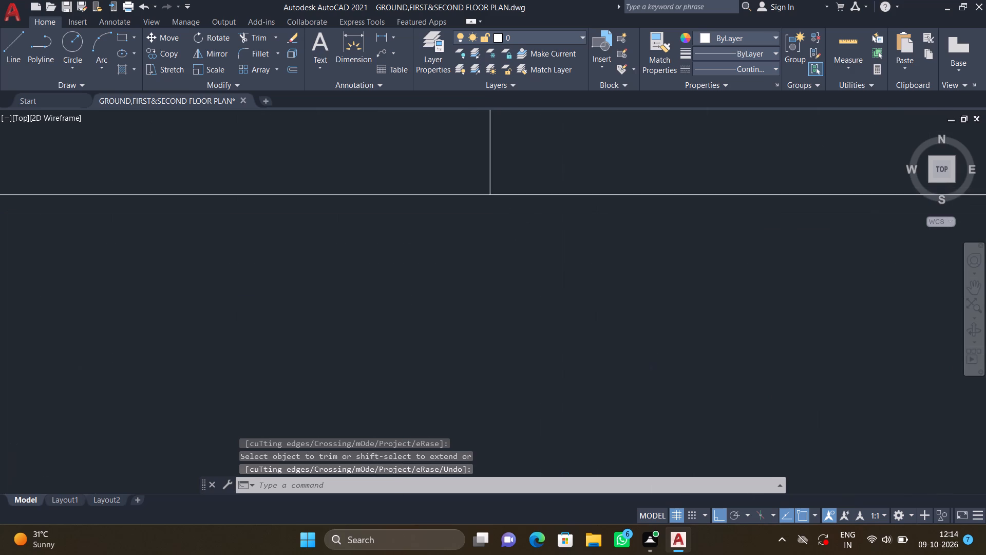
{"action": "scroll", "coordinate": [502, 220], "scroll_direction": "up", "scroll_amount": 1}
{"action": "scroll", "coordinate": [497, 215], "scroll_direction": "down", "scroll_amount": 12}
{"action": "middle_click_drag", "start_coordinate": [485, 334], "coordinate": [458, 270]}
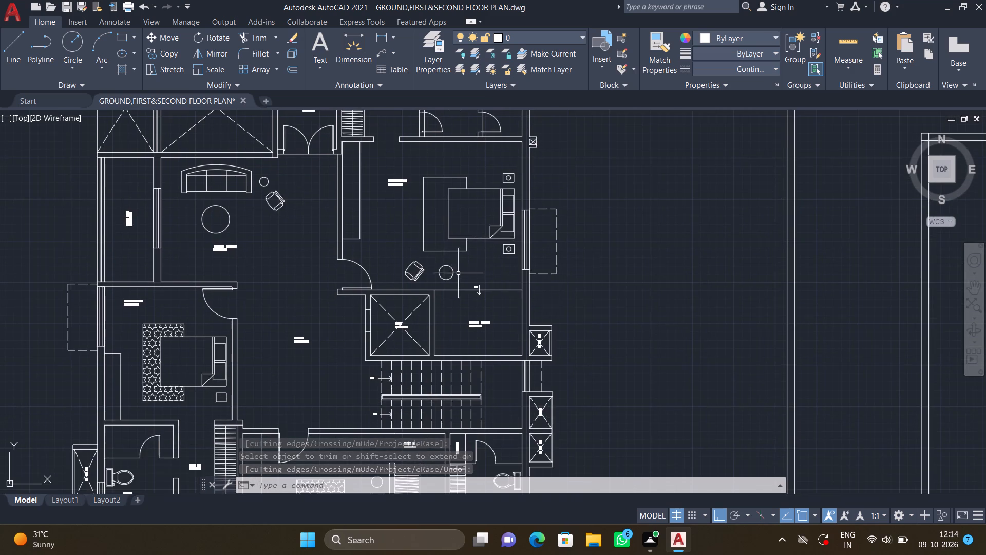
Check the Bedroom-02 outline's lower junction with the bed and its outer corners for gaps.
{"action": "scroll", "coordinate": [458, 251], "scroll_direction": "up", "scroll_amount": 4}
{"action": "middle_click_drag", "start_coordinate": [491, 203], "coordinate": [474, 269]}
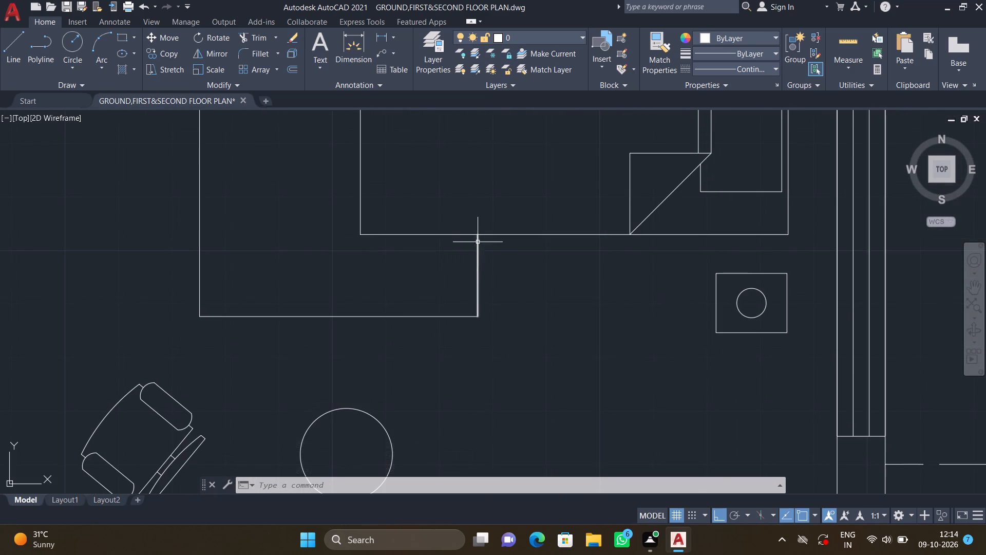
{"action": "scroll", "coordinate": [478, 244], "scroll_direction": "up", "scroll_amount": 3}
{"action": "scroll", "coordinate": [464, 197], "scroll_direction": "up", "scroll_amount": 8}
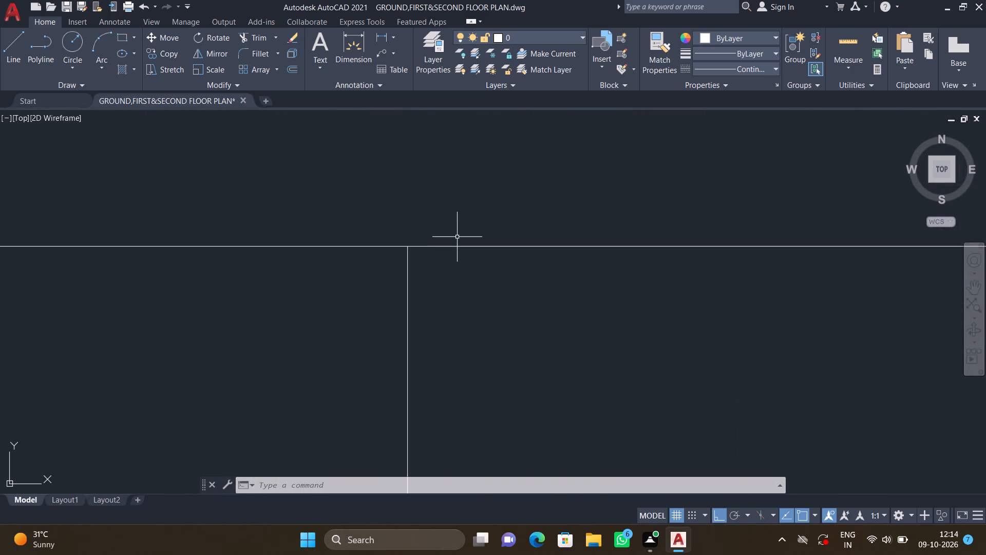
{"action": "scroll", "coordinate": [460, 243], "scroll_direction": "down", "scroll_amount": 15}
{"action": "middle_click_drag", "start_coordinate": [395, 272], "coordinate": [391, 281]}
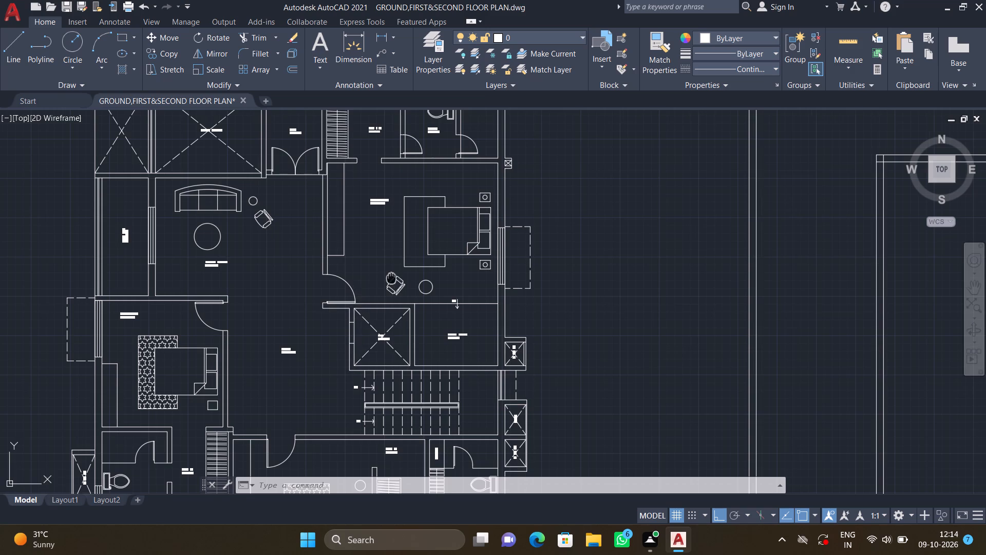
{"action": "middle_click_drag", "start_coordinate": [391, 281], "coordinate": [395, 305]}
{"action": "scroll", "coordinate": [419, 262], "scroll_direction": "up", "scroll_amount": 2}
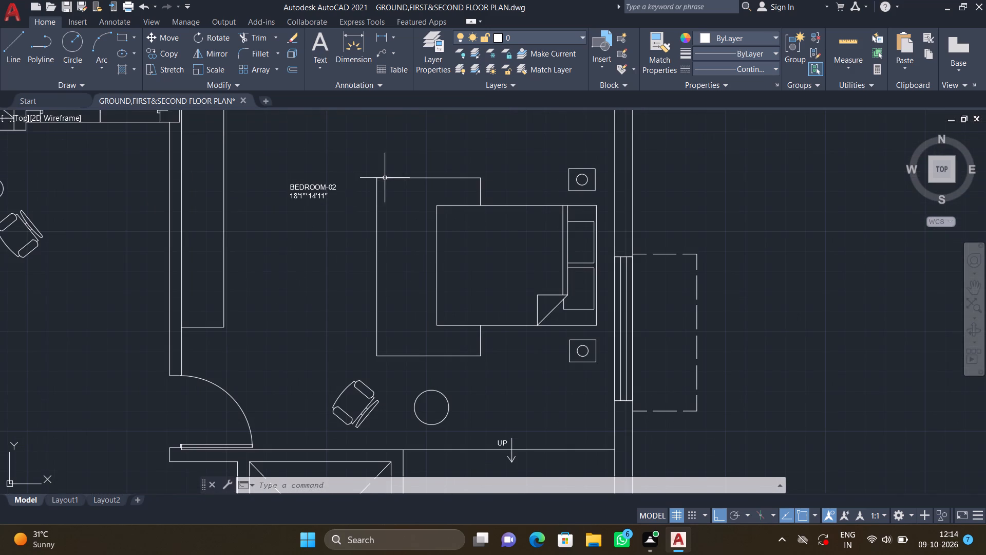
{"action": "scroll", "coordinate": [385, 178], "scroll_direction": "up", "scroll_amount": 3}
{"action": "scroll", "coordinate": [344, 186], "scroll_direction": "up", "scroll_amount": 4}
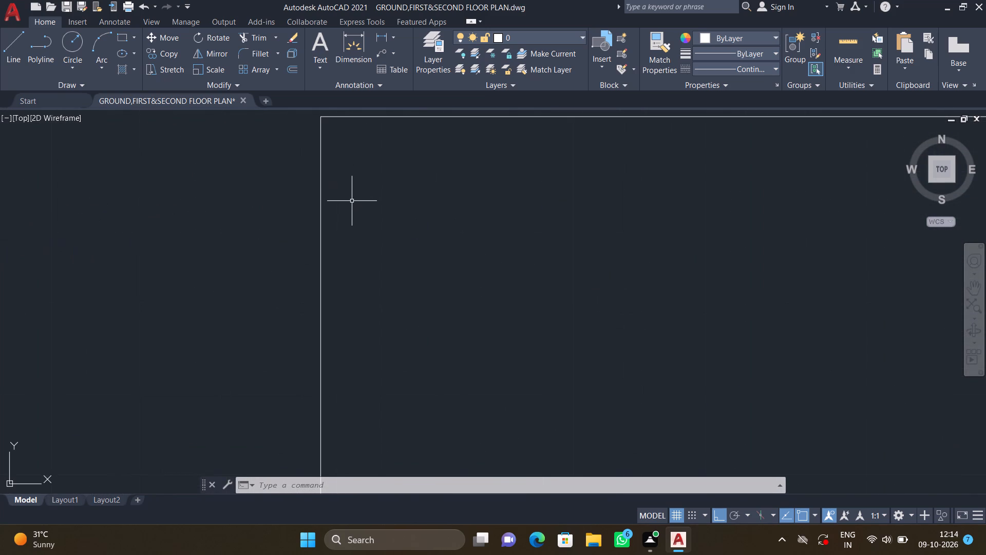
{"action": "scroll", "coordinate": [351, 203], "scroll_direction": "down", "scroll_amount": 7}
{"action": "scroll", "coordinate": [362, 397], "scroll_direction": "up", "scroll_amount": 3}
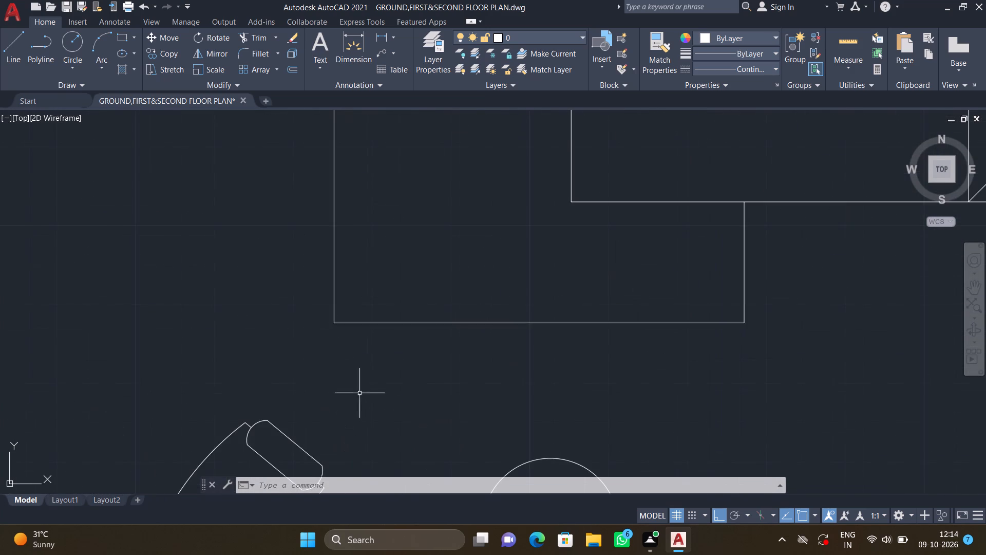
{"action": "scroll", "coordinate": [324, 333], "scroll_direction": "up", "scroll_amount": 4}
{"action": "scroll", "coordinate": [358, 341], "scroll_direction": "down", "scroll_amount": 7}
{"action": "scroll", "coordinate": [406, 359], "scroll_direction": "down", "scroll_amount": 4}
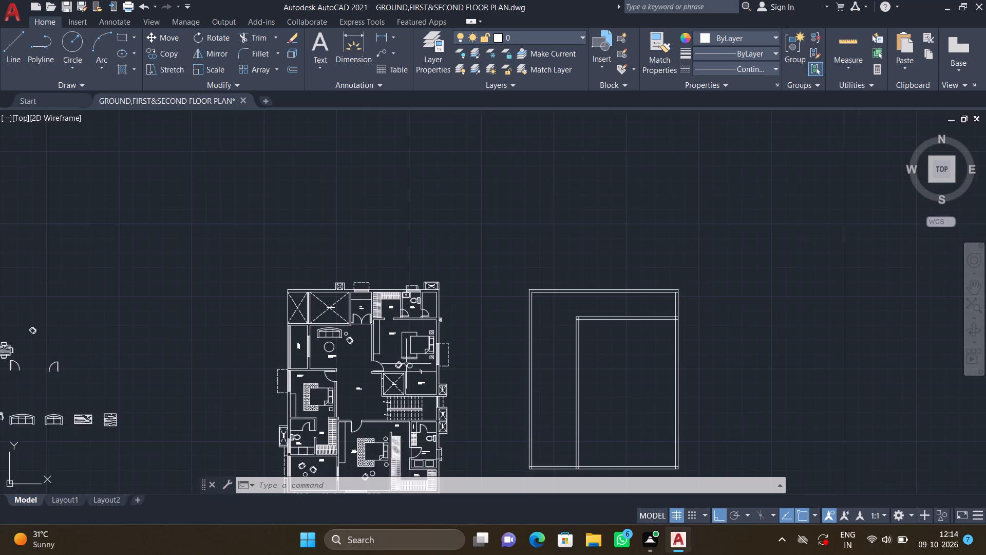
Hatch the outlined area around the Bedroom-02 bed with the STARS pattern.
{"action": "middle_click_drag", "start_coordinate": [414, 353], "coordinate": [432, 326]}
{"action": "scroll", "coordinate": [430, 322], "scroll_direction": "up", "scroll_amount": 2}
{"action": "middle_click_drag", "start_coordinate": [420, 325], "coordinate": [492, 247]}
{"action": "scroll", "coordinate": [490, 252], "scroll_direction": "down", "scroll_amount": 1}
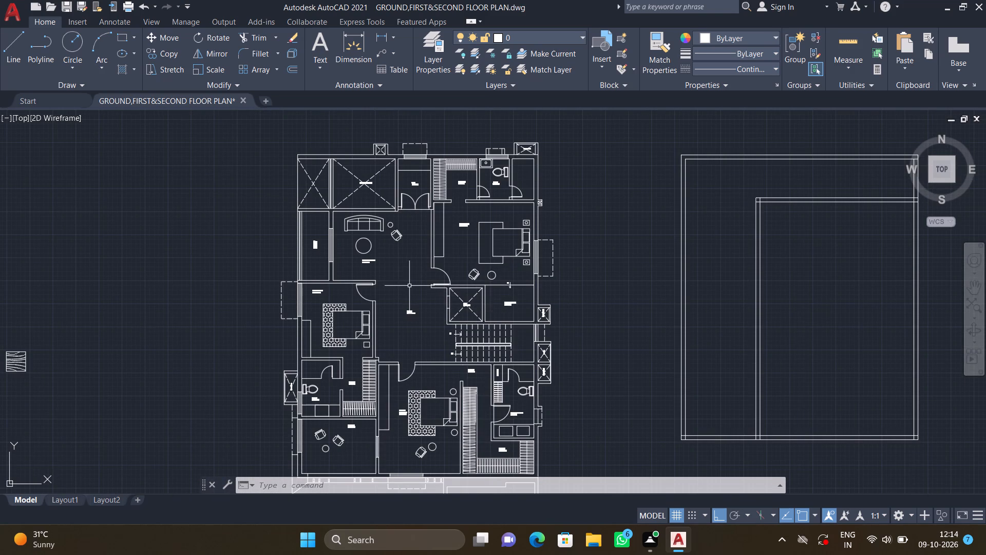
{"action": "key", "text": "h"}
{"action": "key", "text": "Return"}
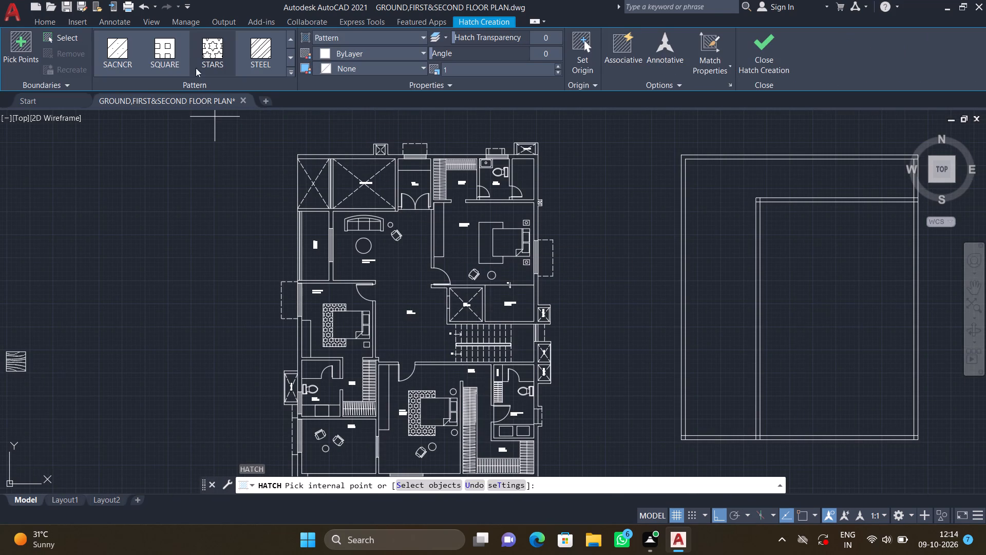
{"action": "double_click", "coordinate": [218, 49]}
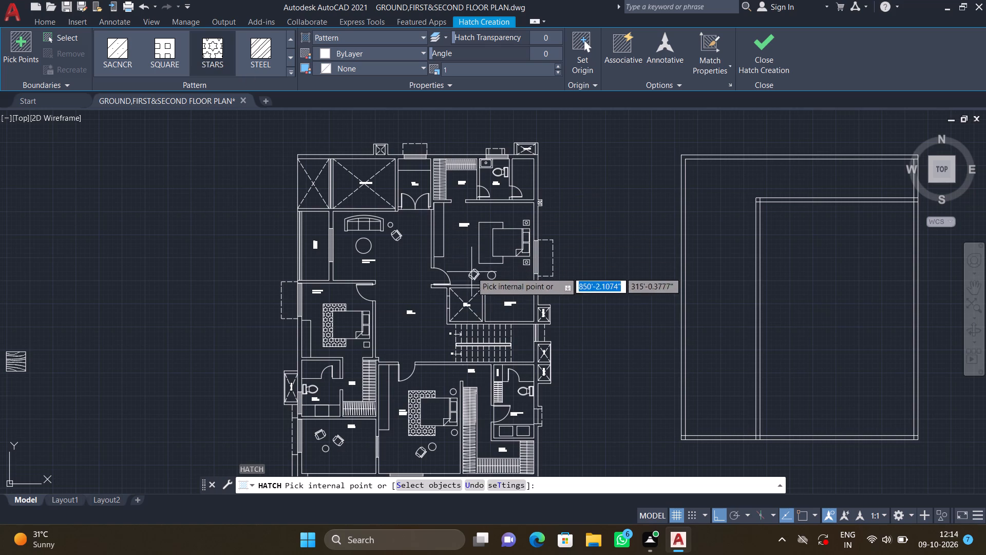
{"action": "scroll", "coordinate": [496, 219], "scroll_direction": "up", "scroll_amount": 2}
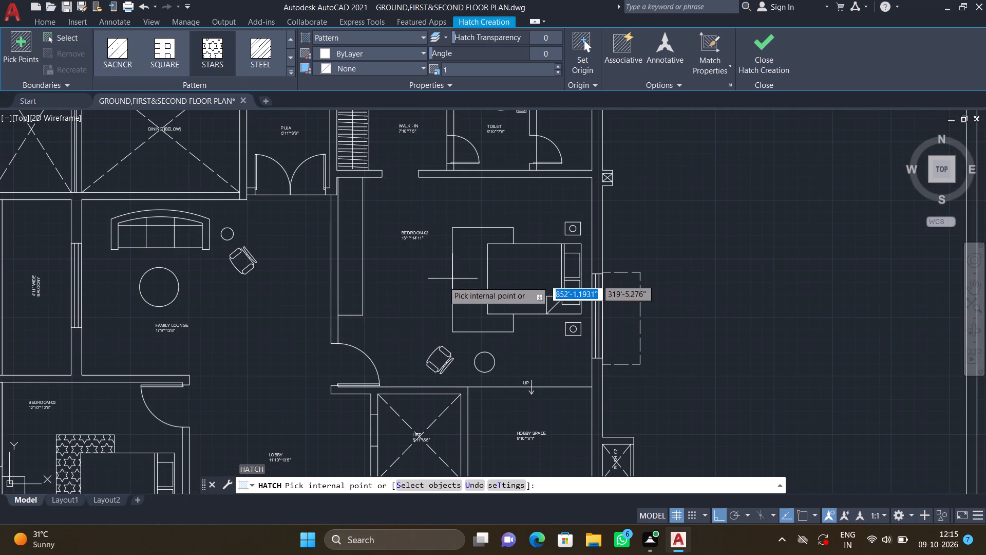
{"action": "scroll", "coordinate": [446, 285], "scroll_direction": "up", "scroll_amount": 2}
{"action": "left_click", "coordinate": [489, 279]}
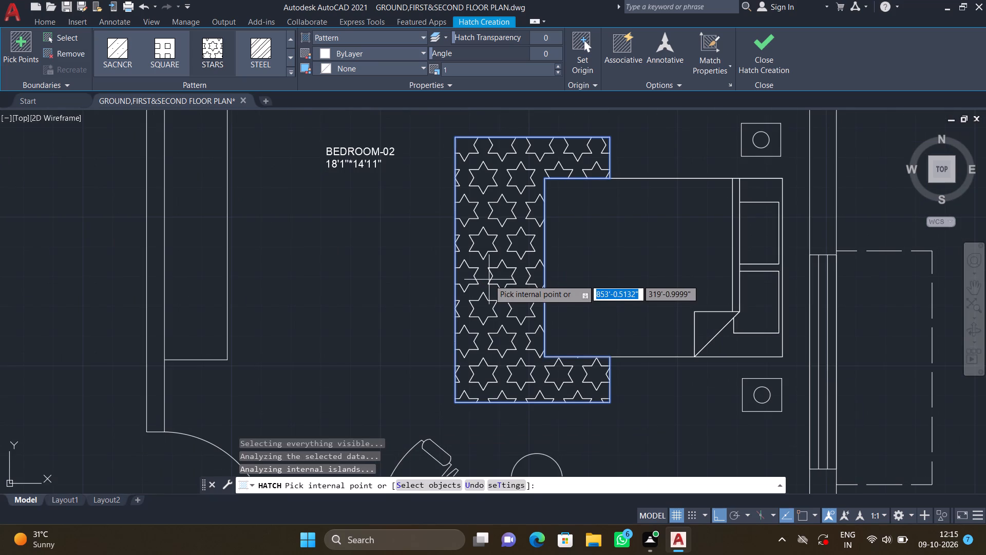
{"action": "key", "text": "Return"}
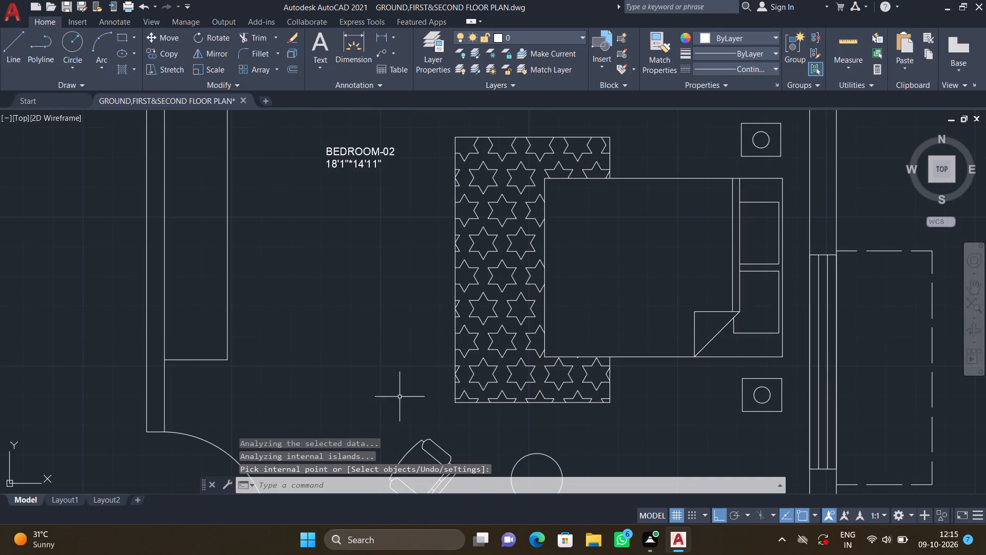
Examine the hatched Bedroom-02 area, the wall and window beside its bed, and the overall floor plan.
{"action": "scroll", "coordinate": [342, 346], "scroll_direction": "down", "scroll_amount": 4}
{"action": "middle_click_drag", "start_coordinate": [324, 363], "coordinate": [393, 290]}
{"action": "middle_click_drag", "start_coordinate": [384, 333], "coordinate": [421, 279]}
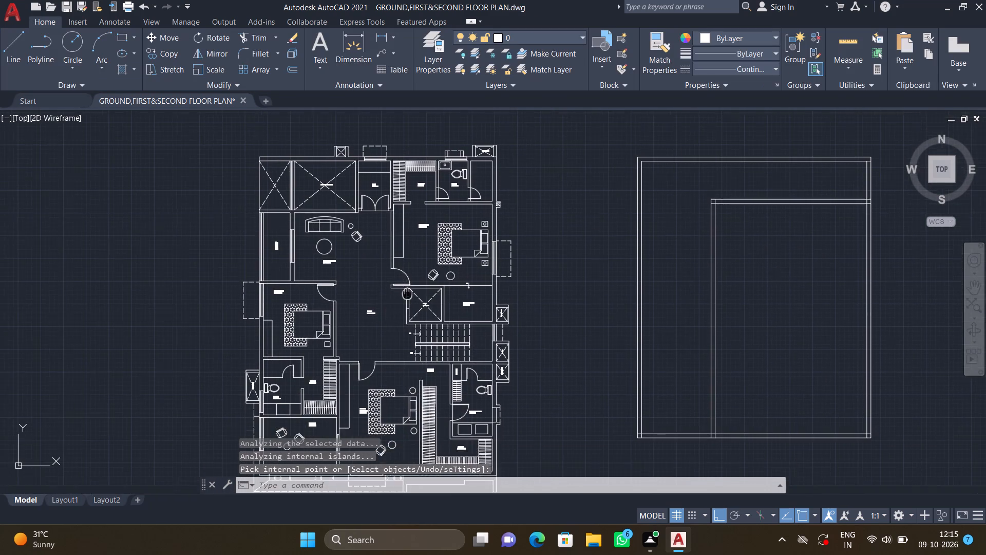
{"action": "middle_click_drag", "start_coordinate": [421, 279], "coordinate": [440, 272]}
{"action": "scroll", "coordinate": [516, 204], "scroll_direction": "up", "scroll_amount": 3}
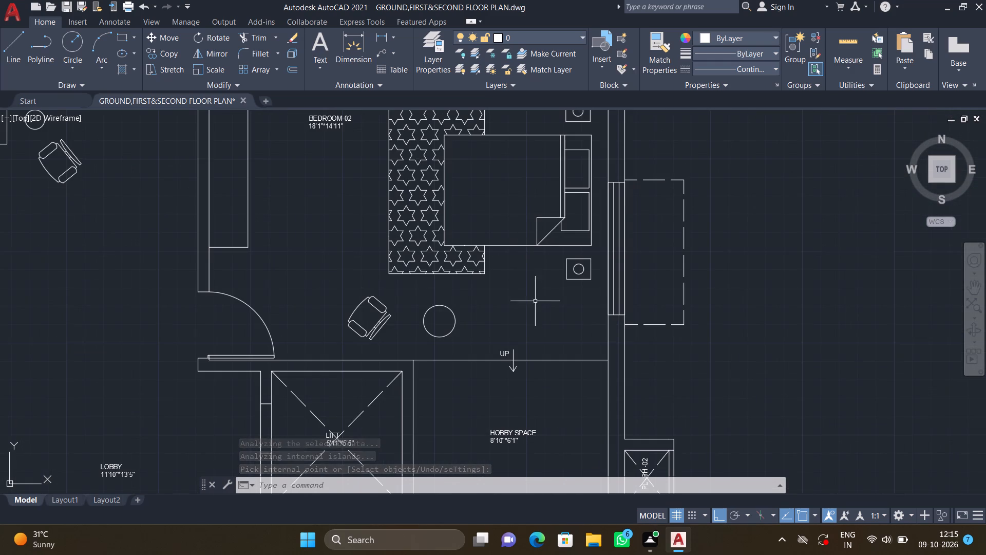
{"action": "middle_click_drag", "start_coordinate": [533, 301], "coordinate": [460, 376]}
{"action": "scroll", "coordinate": [524, 265], "scroll_direction": "up", "scroll_amount": 6}
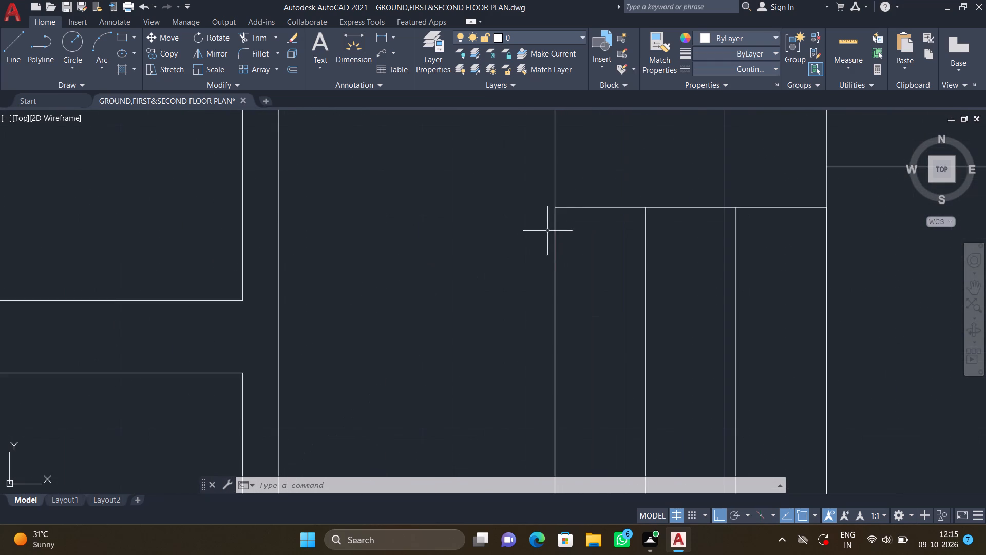
{"action": "scroll", "coordinate": [547, 227], "scroll_direction": "up", "scroll_amount": 4}
{"action": "scroll", "coordinate": [545, 230], "scroll_direction": "down", "scroll_amount": 5}
{"action": "scroll", "coordinate": [548, 218], "scroll_direction": "up", "scroll_amount": 7}
{"action": "scroll", "coordinate": [538, 242], "scroll_direction": "down", "scroll_amount": 6}
{"action": "scroll", "coordinate": [515, 290], "scroll_direction": "down", "scroll_amount": 5}
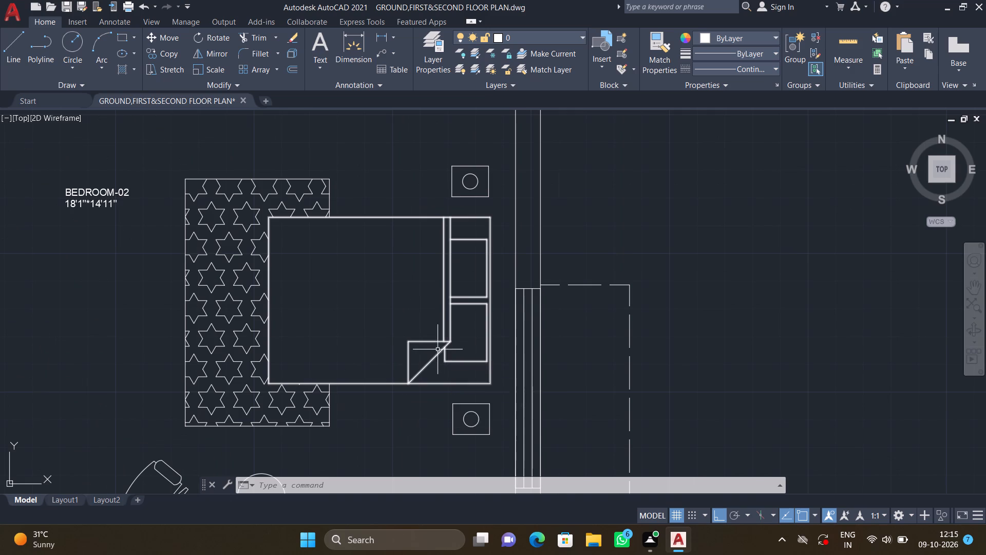
{"action": "scroll", "coordinate": [438, 349], "scroll_direction": "down", "scroll_amount": 4}
{"action": "middle_click_drag", "start_coordinate": [380, 395], "coordinate": [485, 316]}
{"action": "scroll", "coordinate": [387, 345], "scroll_direction": "down", "scroll_amount": 2}
{"action": "middle_click_drag", "start_coordinate": [374, 363], "coordinate": [397, 280]}
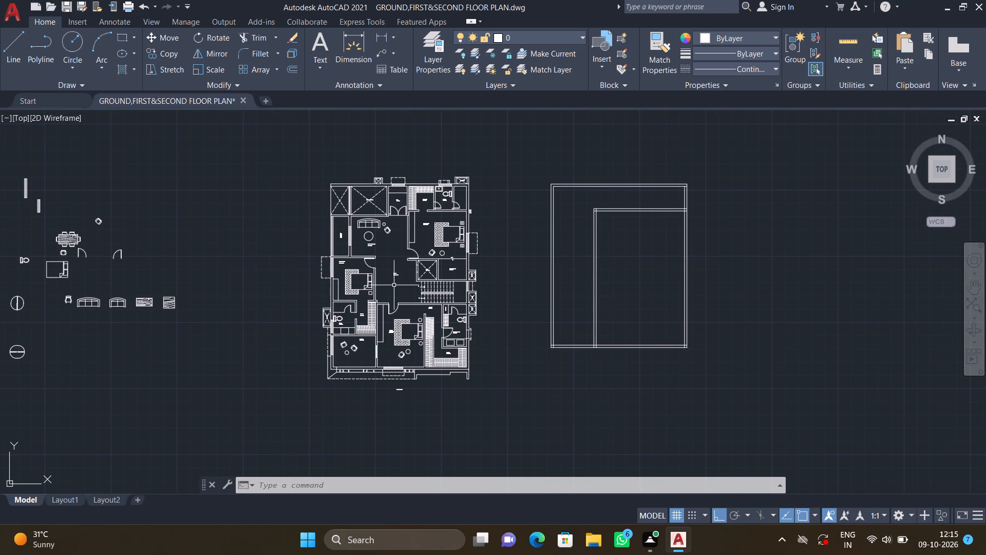
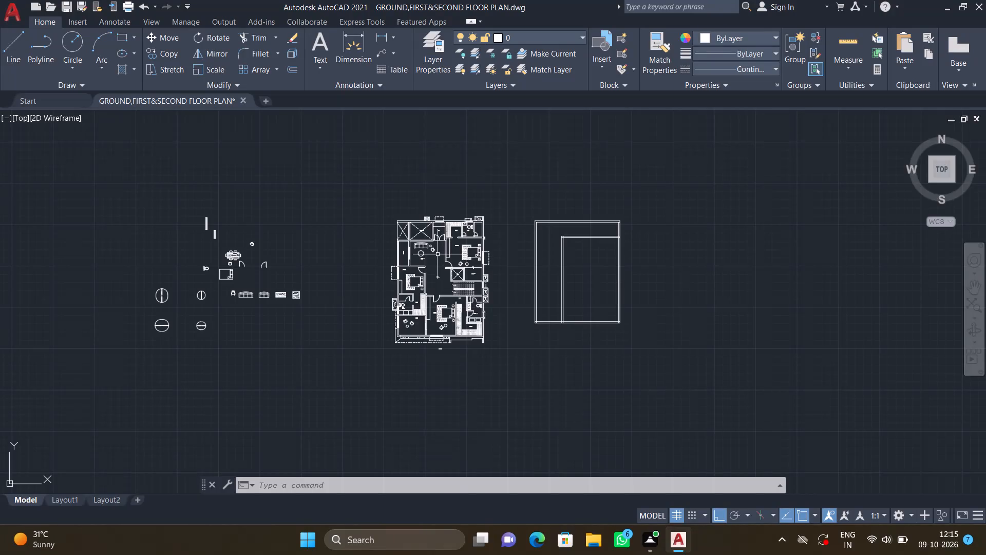
Offset the inner face of the new plan's inner vertical wall 20'4" to the right.
{"action": "scroll", "coordinate": [487, 276], "scroll_direction": "up", "scroll_amount": 2}
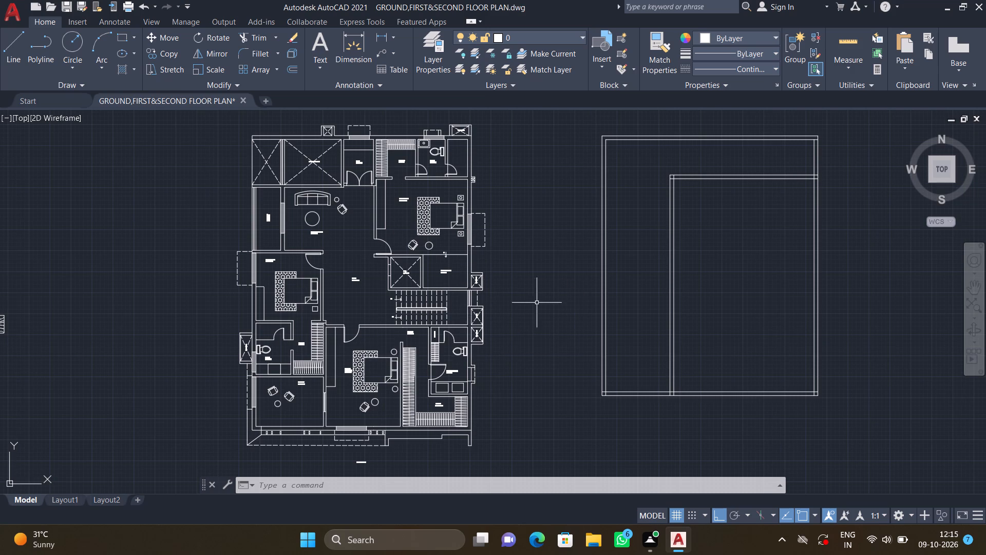
{"action": "middle_click_drag", "start_coordinate": [534, 294], "coordinate": [355, 306]}
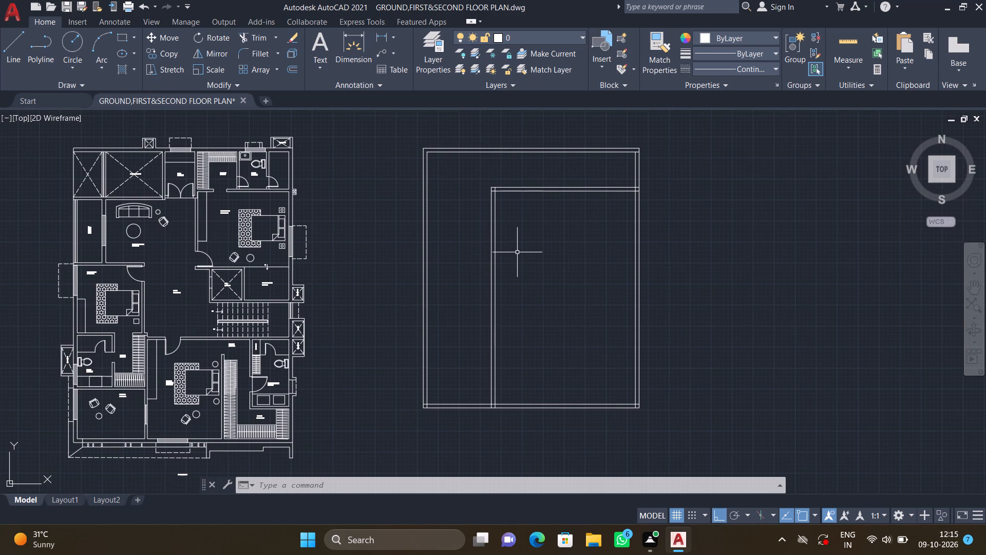
{"action": "scroll", "coordinate": [511, 255], "scroll_direction": "down", "scroll_amount": 2}
{"action": "middle_click_drag", "start_coordinate": [505, 264], "coordinate": [455, 319]}
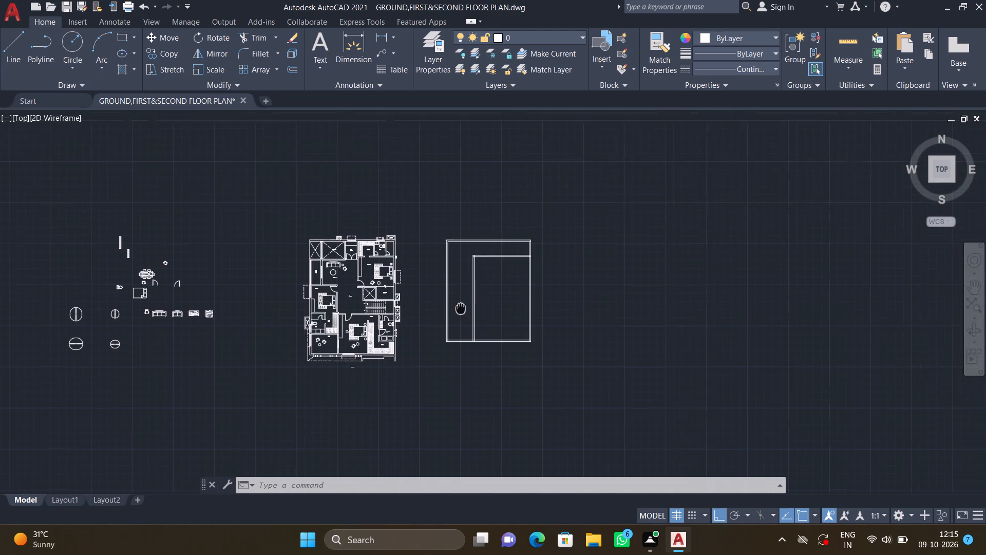
{"action": "middle_click_drag", "start_coordinate": [455, 319], "coordinate": [455, 319]}
{"action": "scroll", "coordinate": [441, 299], "scroll_direction": "up", "scroll_amount": 3}
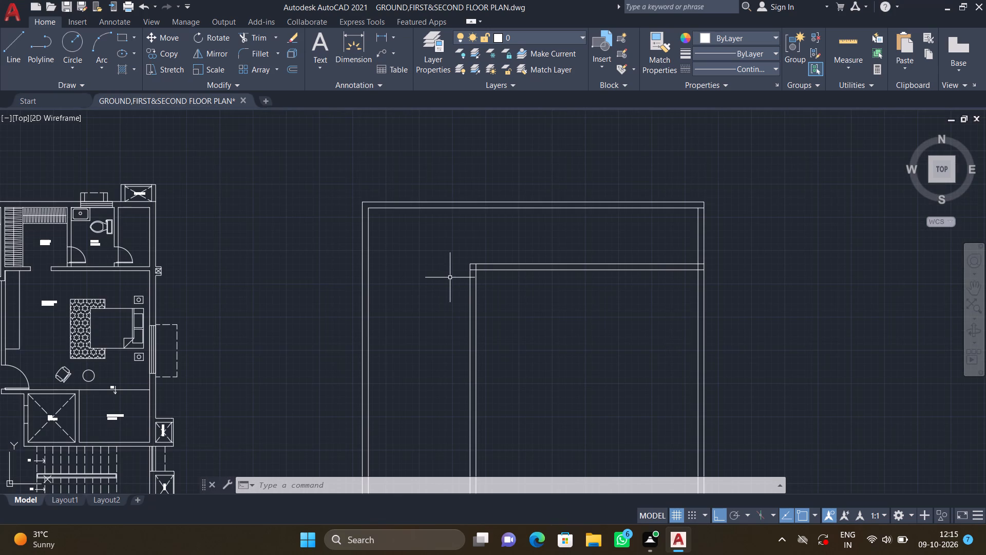
{"action": "middle_click_drag", "start_coordinate": [481, 335], "coordinate": [424, 308]}
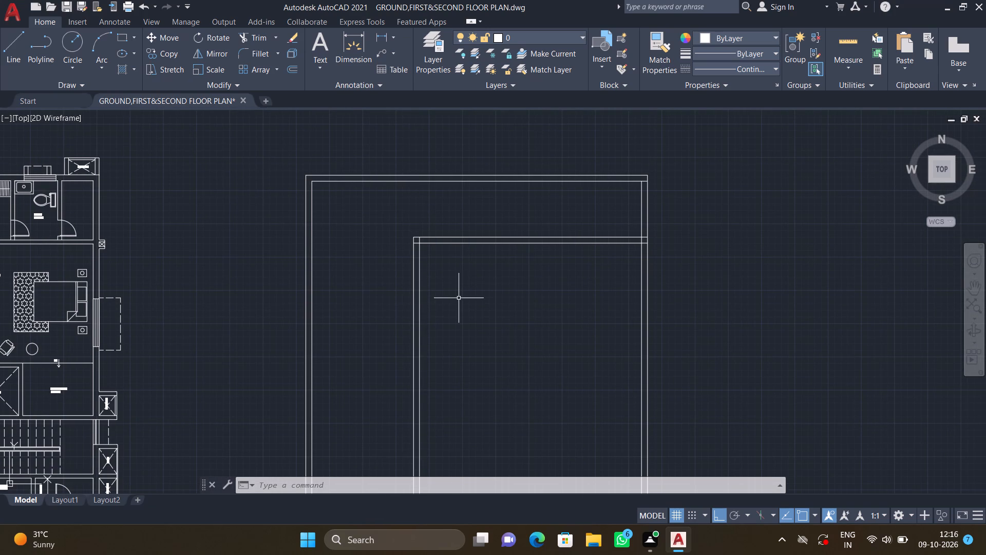
{"action": "scroll", "coordinate": [459, 298], "scroll_direction": "up", "scroll_amount": 1}
{"action": "key", "text": "o"}
{"action": "key", "text": "Return"}
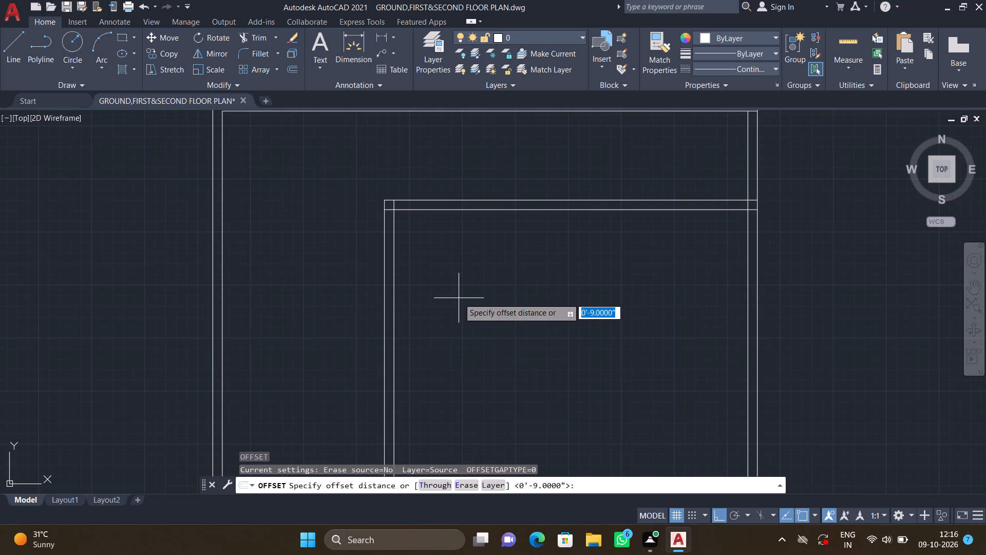
{"action": "type", "text": "20'"}
{"action": "type", "text": "4\""}
{"action": "key", "text": "Return"}
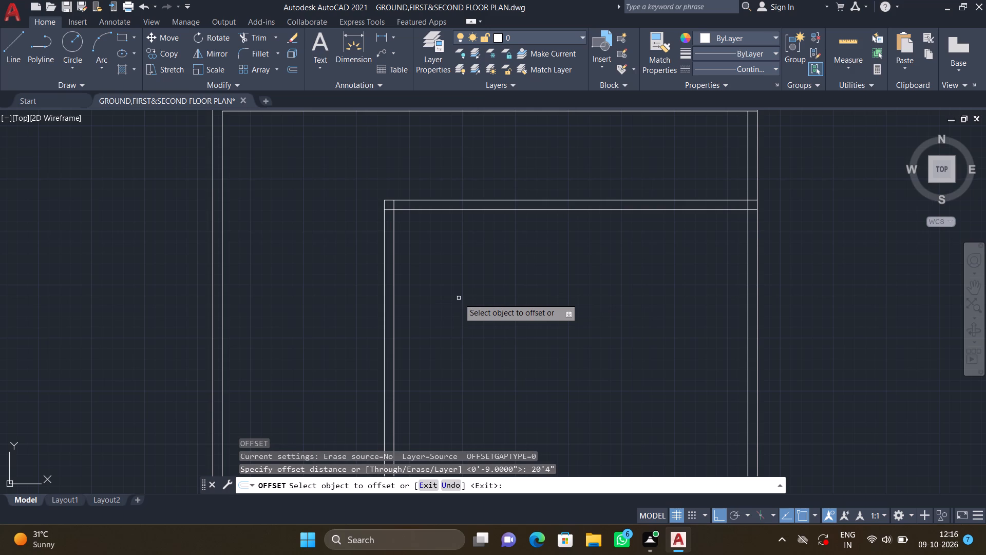
{"action": "double_click", "coordinate": [393, 314]}
{"action": "double_click", "coordinate": [563, 314]}
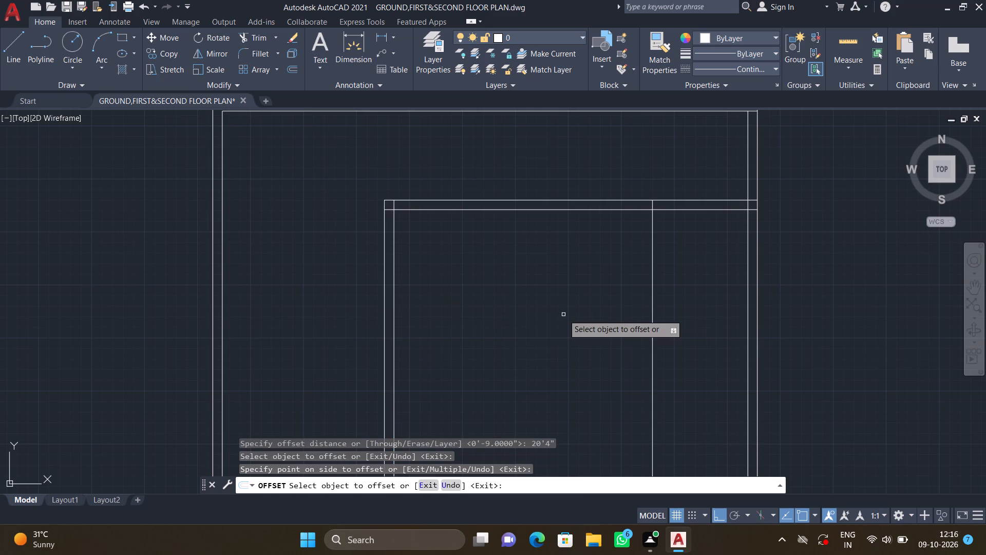
{"action": "key", "text": "Return"}
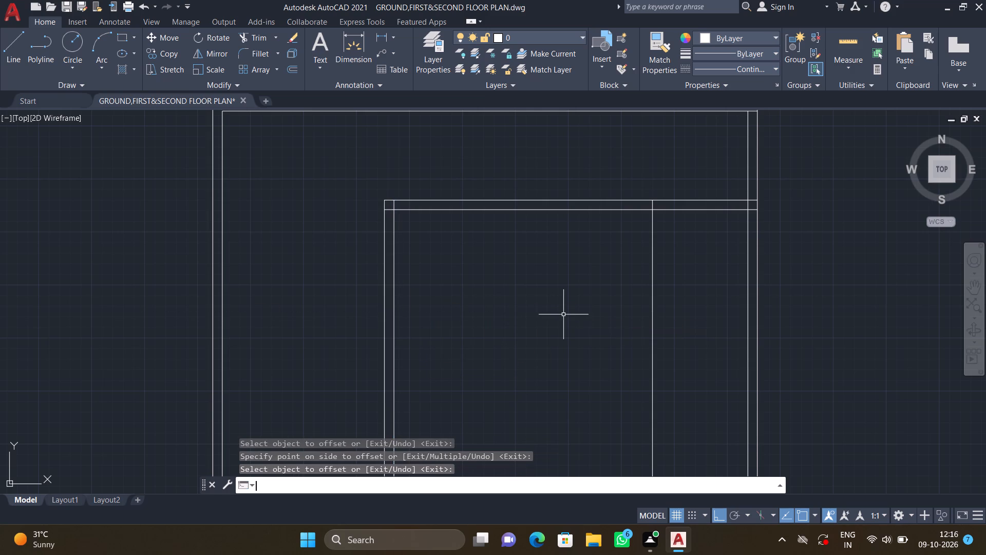
Offset the new vertical line 6" to the right to form a partition wall.
{"action": "scroll", "coordinate": [567, 323], "scroll_direction": "down", "scroll_amount": 2}
{"action": "middle_click_drag", "start_coordinate": [593, 350], "coordinate": [432, 317]}
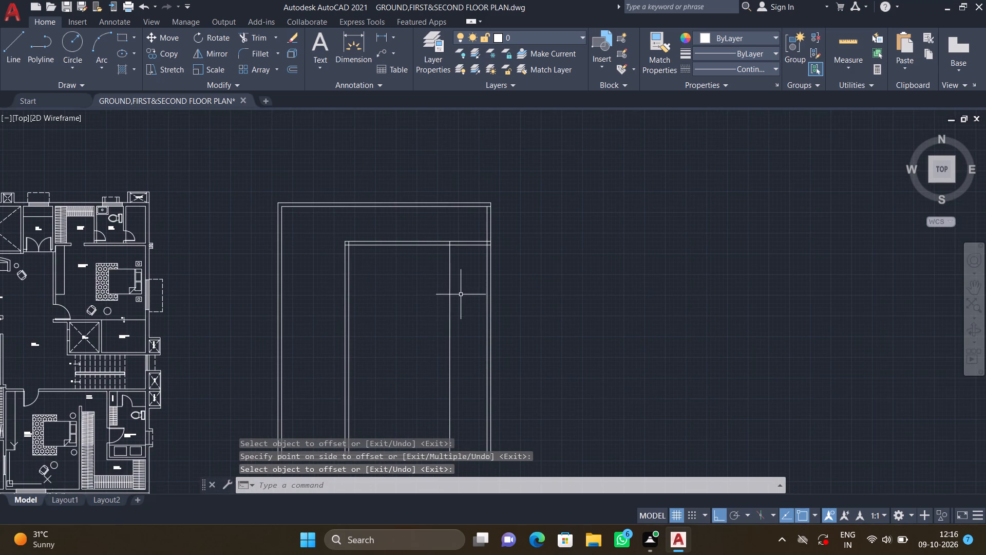
{"action": "scroll", "coordinate": [457, 290], "scroll_direction": "up", "scroll_amount": 2}
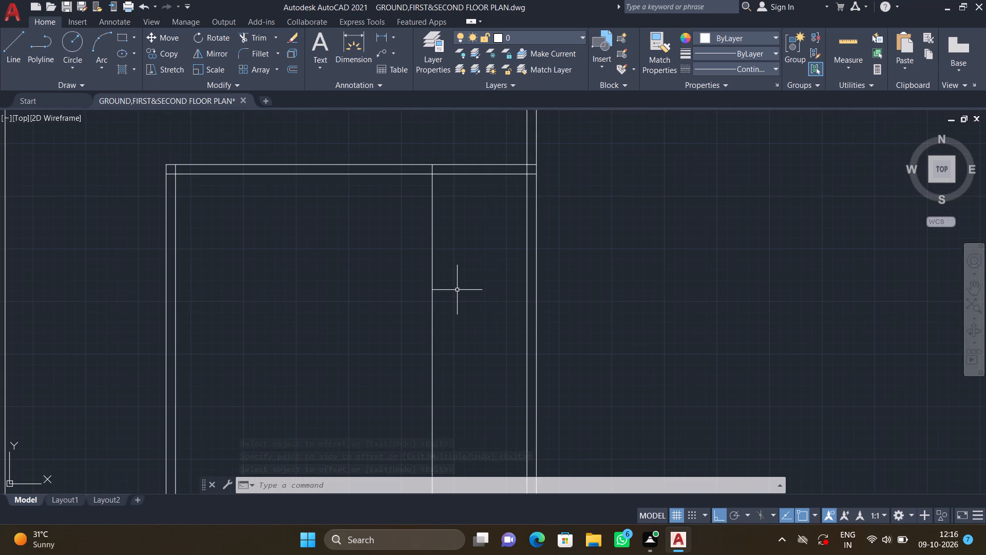
{"action": "key", "text": "o"}
{"action": "key", "text": "Return"}
{"action": "key", "text": "6"}
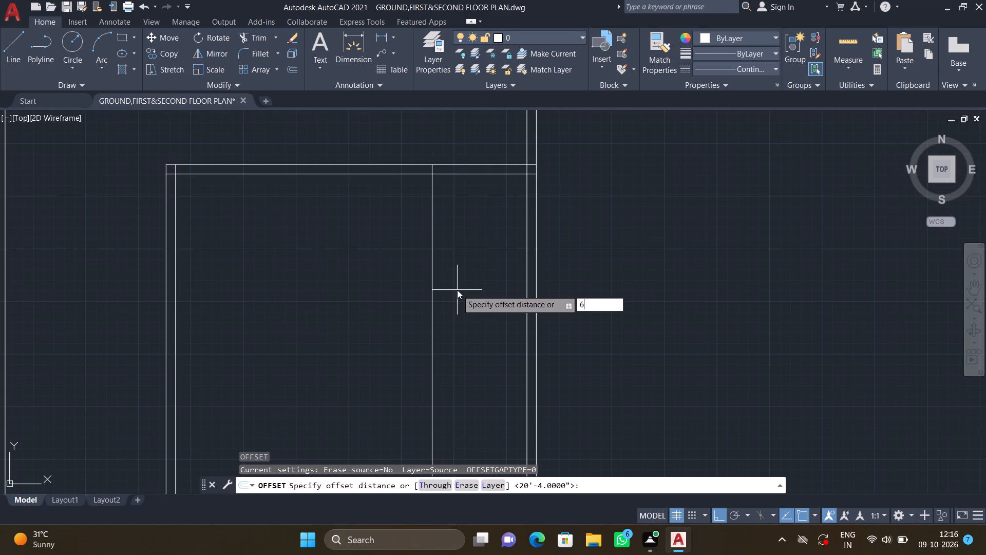
{"action": "key", "text": "shift+quotedbl"}
{"action": "key", "text": "Return"}
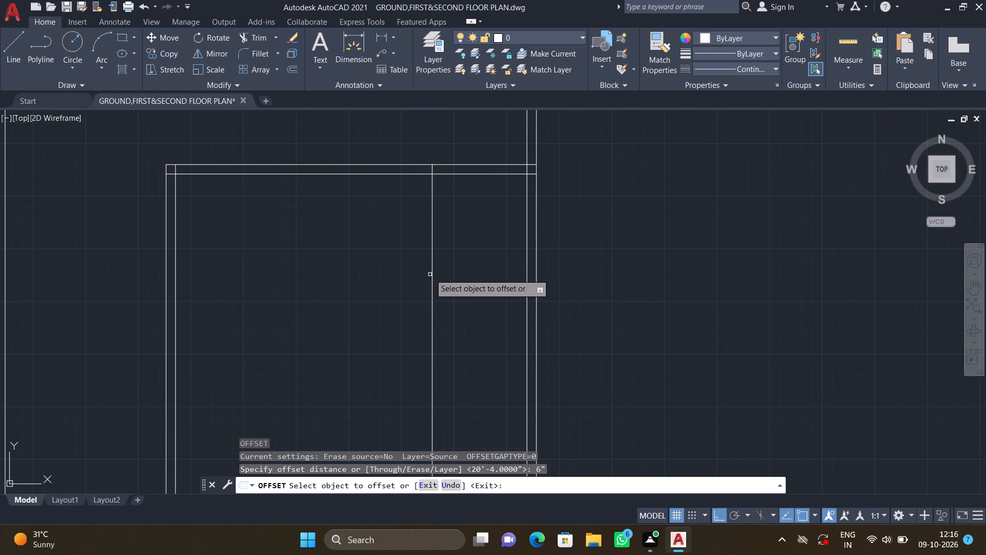
{"action": "double_click", "coordinate": [433, 274]}
{"action": "left_click", "coordinate": [460, 273]}
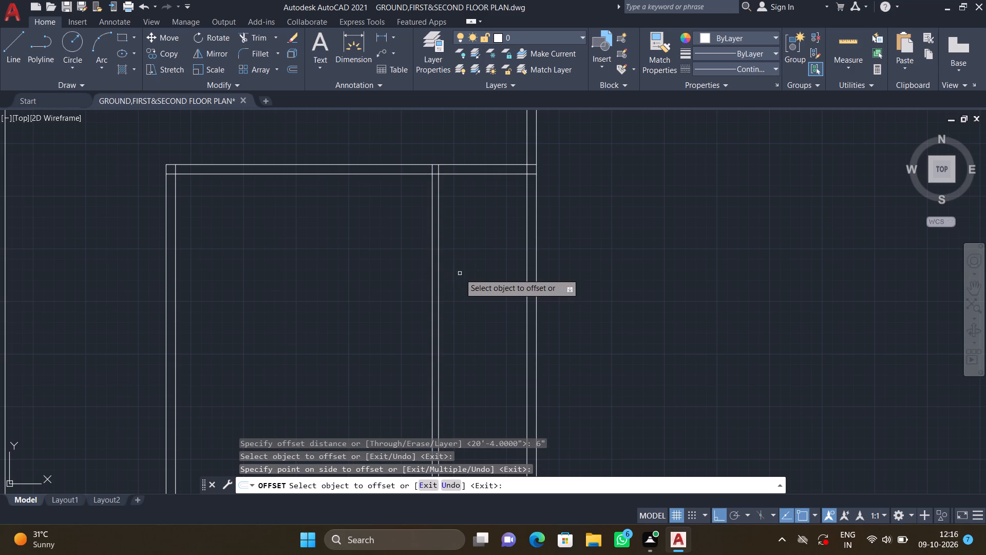
{"action": "key", "text": "Return"}
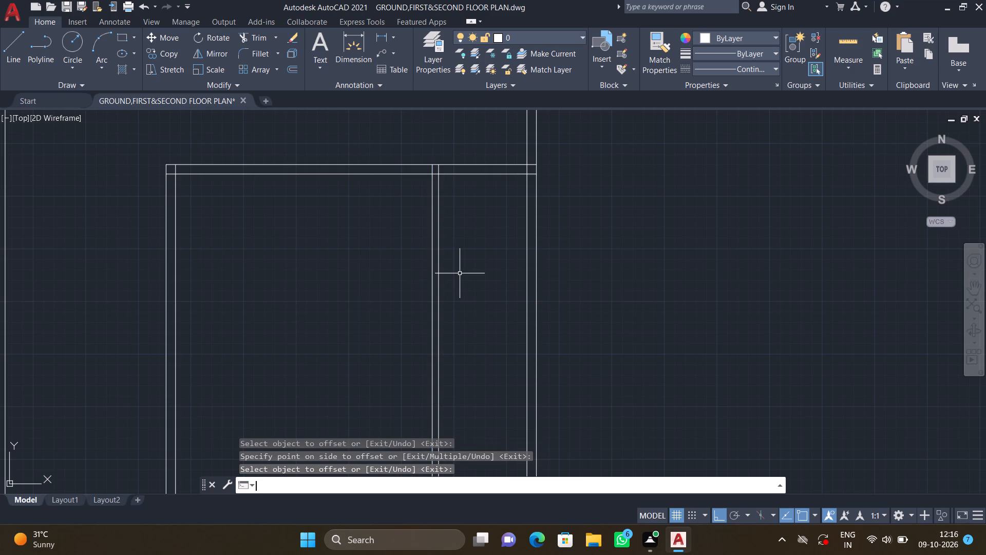
Try to offset the lower line of the new plan's inner horizontal wall 14'11" downward.
{"action": "scroll", "coordinate": [458, 278], "scroll_direction": "down", "scroll_amount": 2}
{"action": "middle_click_drag", "start_coordinate": [365, 311], "coordinate": [373, 286]}
{"action": "key", "text": "o"}
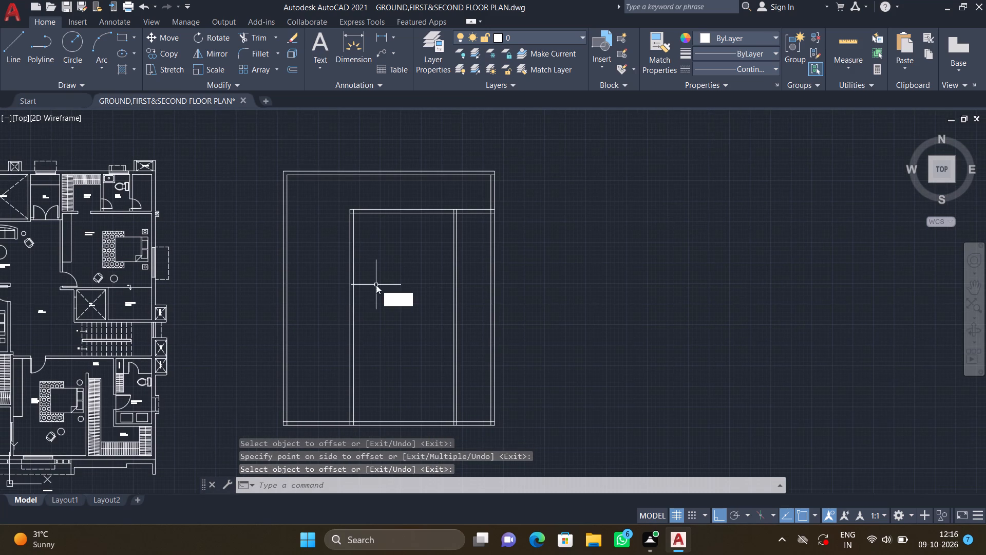
{"action": "key", "text": "Return"}
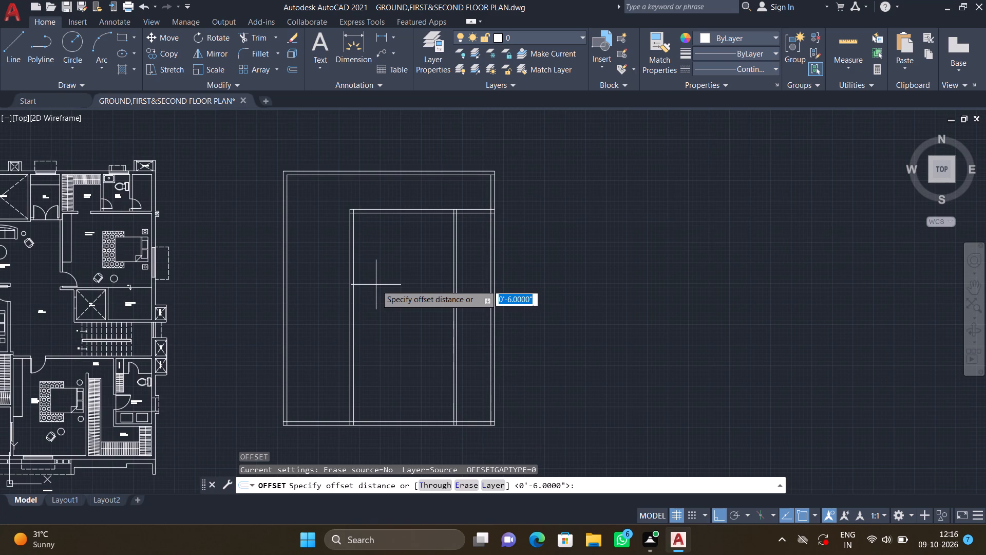
{"action": "type", "text": "14'"}
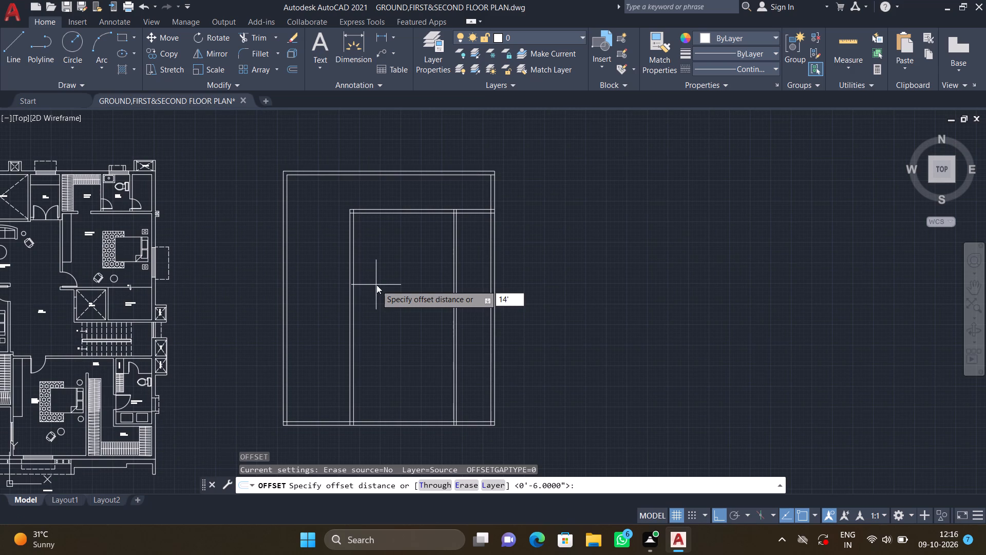
{"action": "type", "text": "11\""}
{"action": "key", "text": "Return"}
{"action": "scroll", "coordinate": [392, 215], "scroll_direction": "up", "scroll_amount": 1}
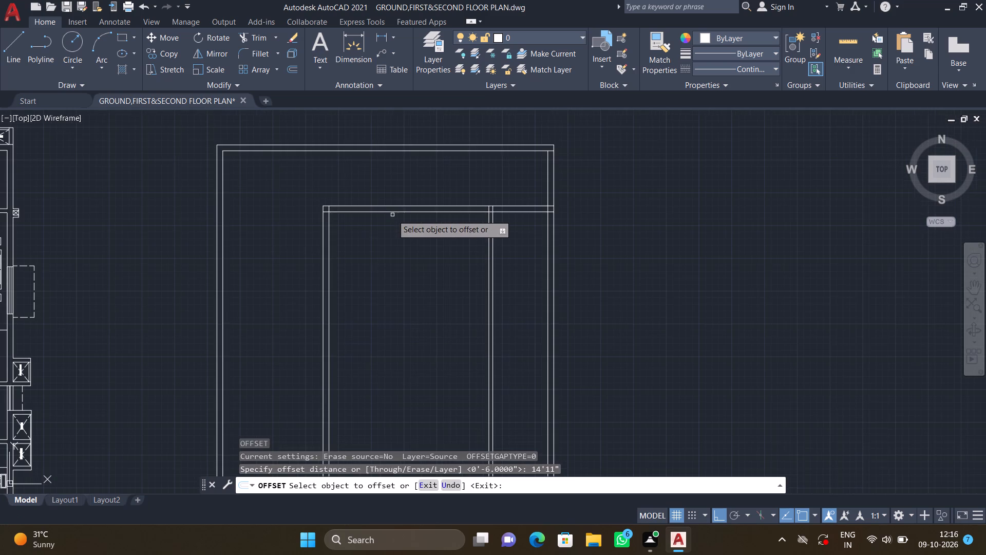
{"action": "double_click", "coordinate": [390, 211]}
{"action": "double_click", "coordinate": [394, 350]}
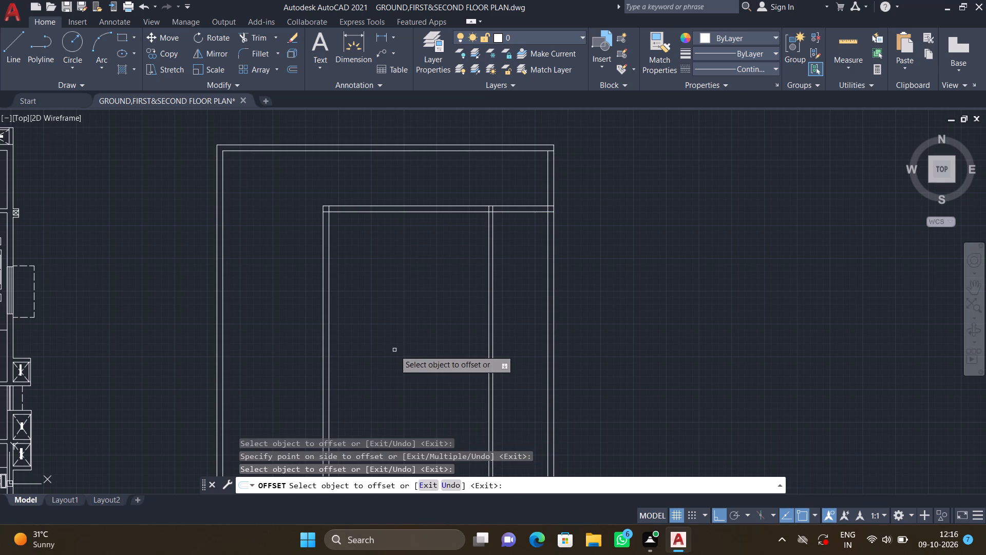
{"action": "scroll", "coordinate": [401, 390], "scroll_direction": "down", "scroll_amount": 3}
{"action": "scroll", "coordinate": [407, 345], "scroll_direction": "up", "scroll_amount": 2}
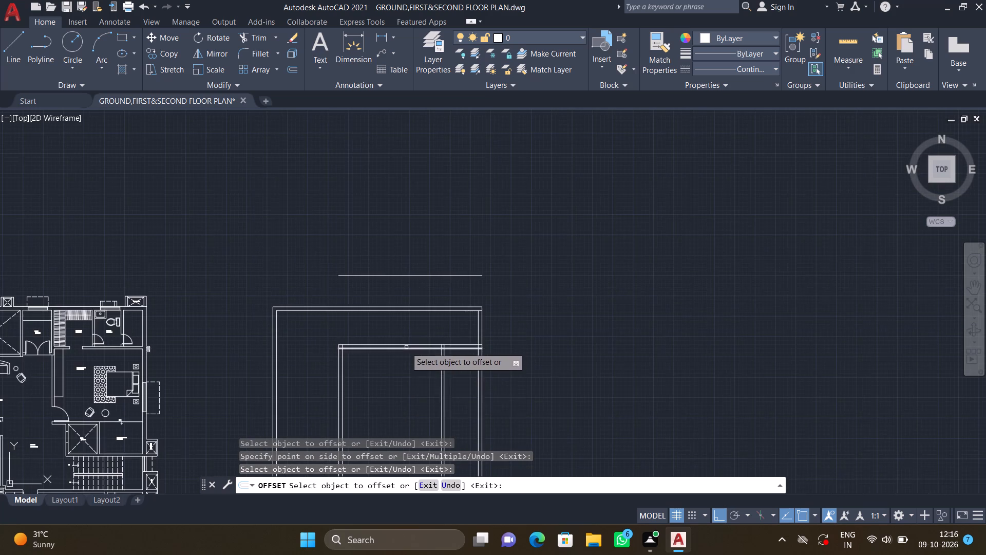
{"action": "middle_click_drag", "start_coordinate": [394, 355], "coordinate": [390, 315]}
{"action": "key", "text": "Escape"}
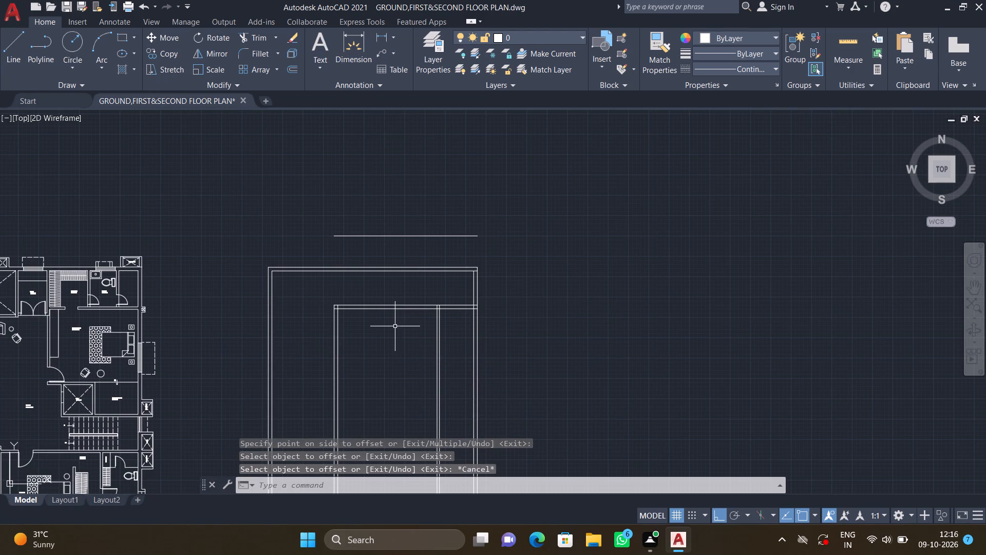
Offset the lower line of the inner horizontal wall 14'11" downward into the room.
{"action": "key", "text": "o"}
{"action": "key", "text": "Return"}
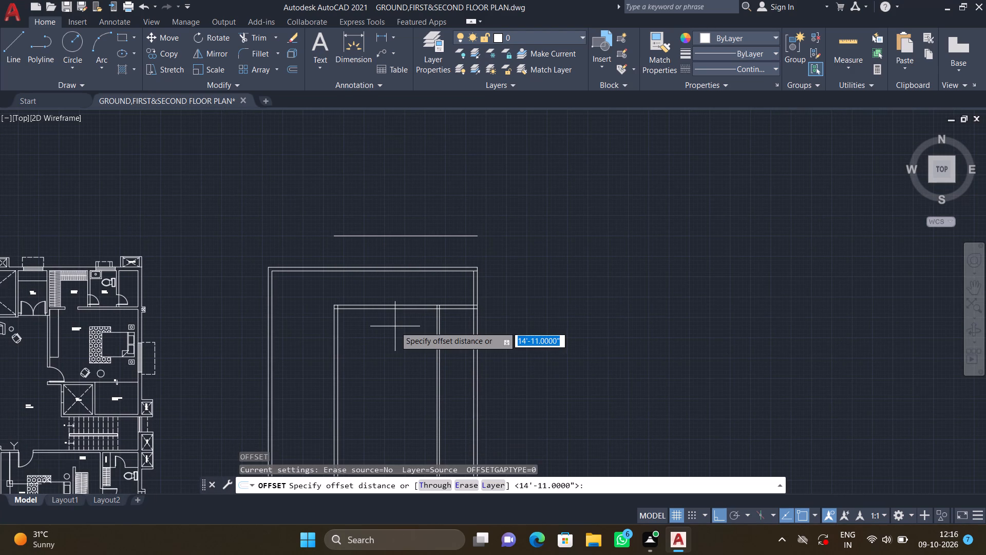
{"action": "type", "text": "14'"}
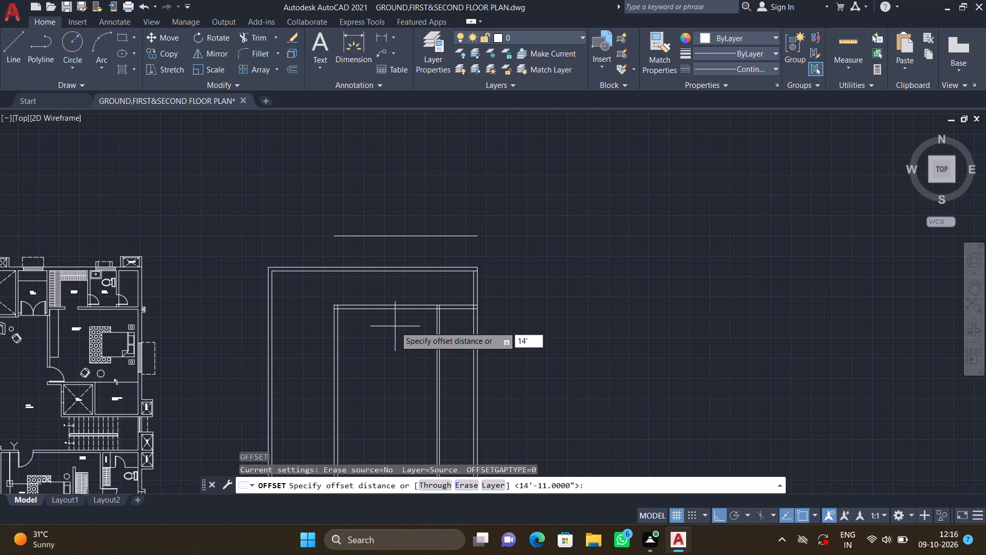
{"action": "type", "text": "11\""}
{"action": "key", "text": "Return"}
{"action": "scroll", "coordinate": [396, 309], "scroll_direction": "up", "scroll_amount": 1}
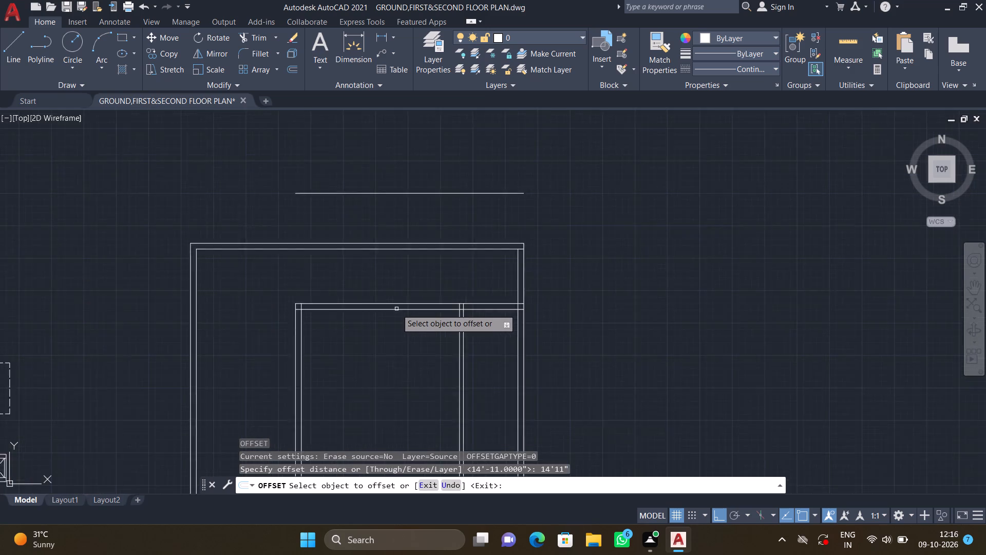
{"action": "scroll", "coordinate": [396, 309], "scroll_direction": "up", "scroll_amount": 1}
{"action": "left_click", "coordinate": [392, 310]}
{"action": "left_click", "coordinate": [382, 390]}
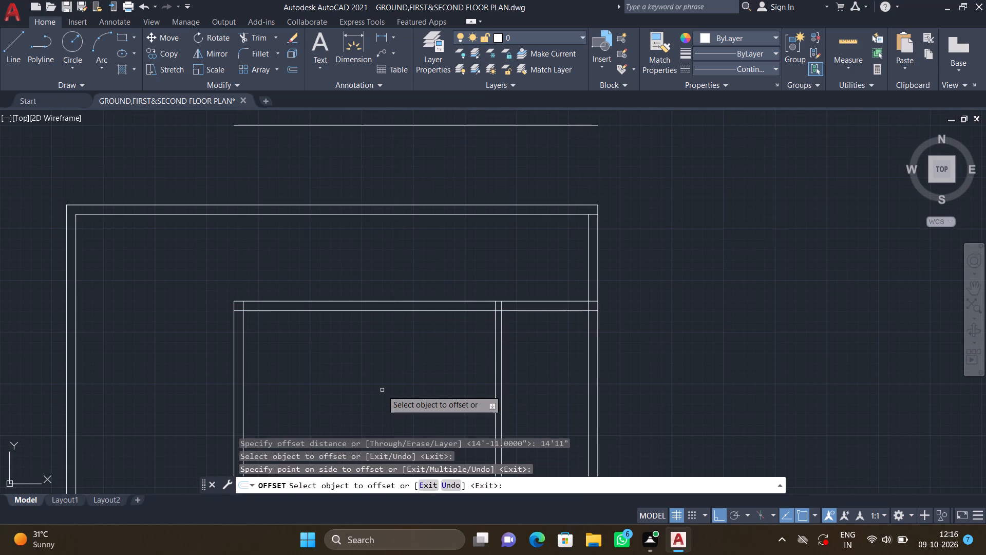
{"action": "key", "text": "Return"}
Offset the new horizontal line across the room 6" downward to form a partition wall.
{"action": "scroll", "coordinate": [381, 390], "scroll_direction": "down", "scroll_amount": 3}
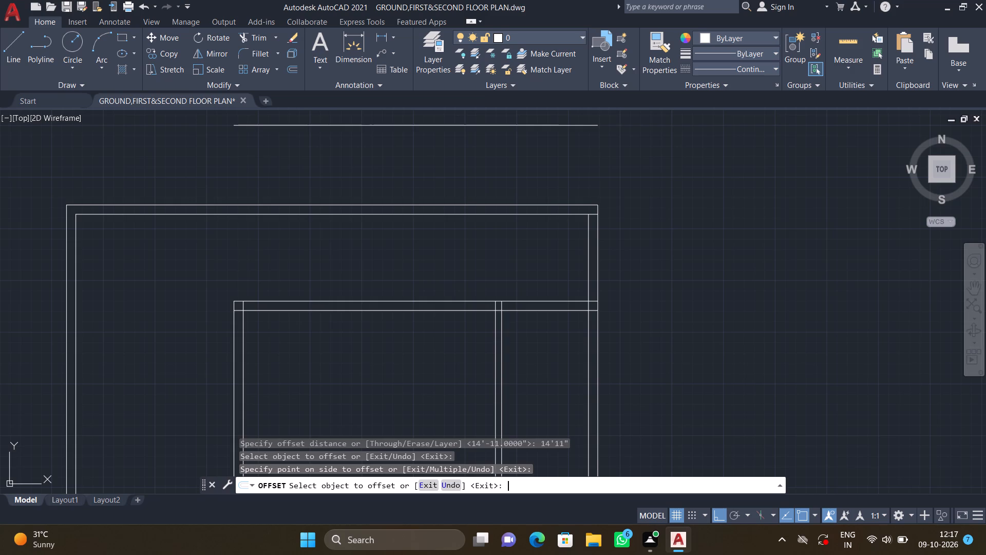
{"action": "scroll", "coordinate": [393, 355], "scroll_direction": "down", "scroll_amount": 1}
{"action": "scroll", "coordinate": [530, 294], "scroll_direction": "down", "scroll_amount": 1}
{"action": "middle_click_drag", "start_coordinate": [510, 349], "coordinate": [508, 258]}
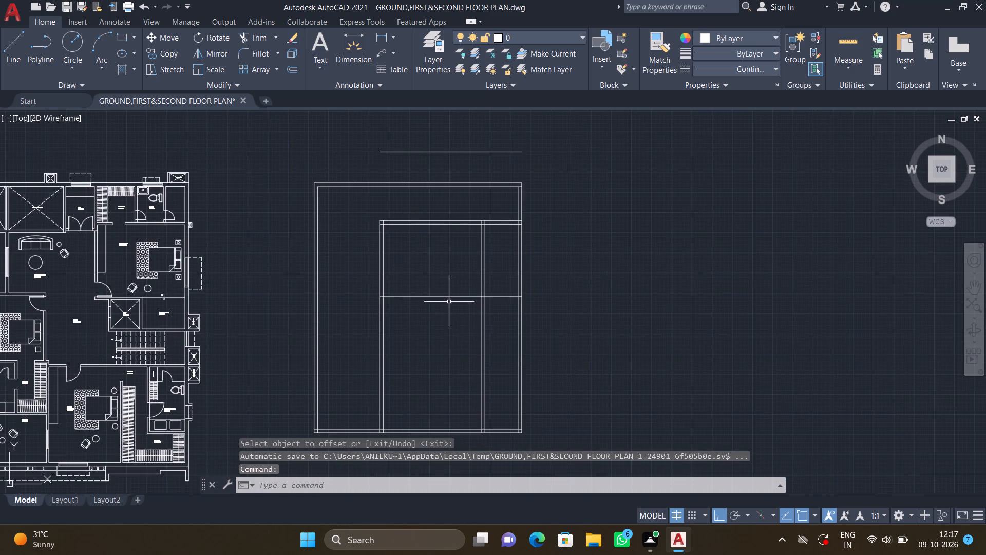
{"action": "scroll", "coordinate": [449, 299], "scroll_direction": "up", "scroll_amount": 3}
{"action": "key", "text": "o"}
{"action": "key", "text": "Return"}
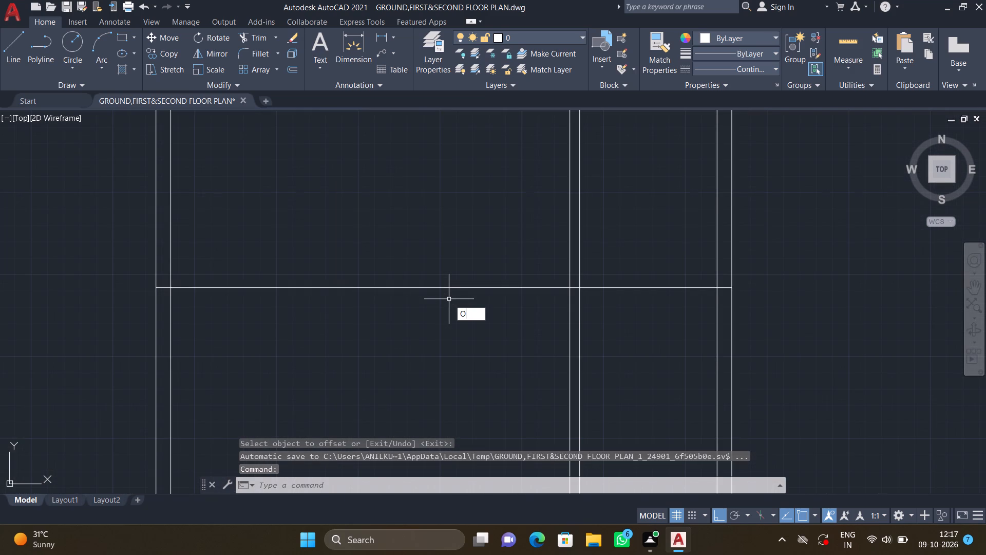
{"action": "key", "text": "6"}
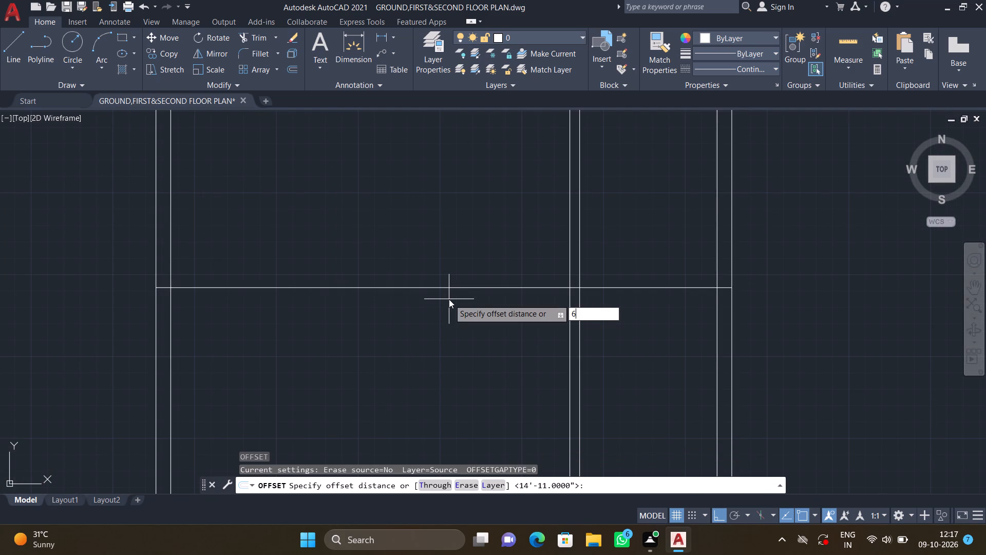
{"action": "key", "text": "shift+quotedbl"}
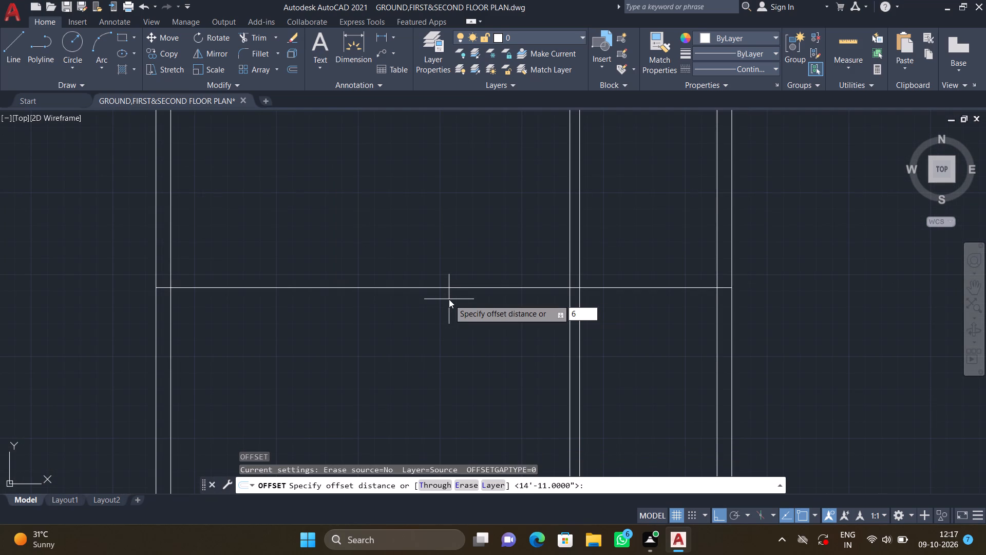
{"action": "key", "text": "Return"}
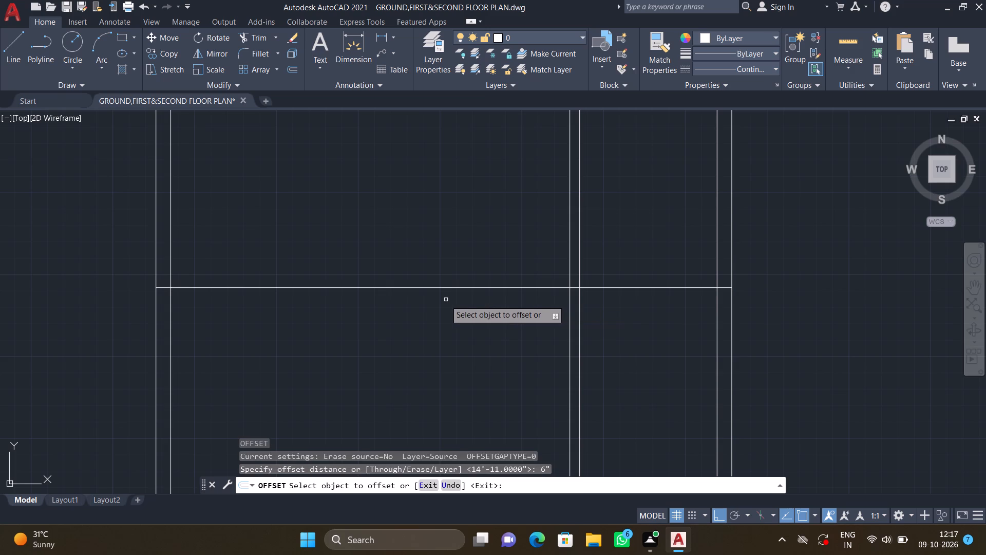
{"action": "double_click", "coordinate": [423, 287]}
{"action": "double_click", "coordinate": [424, 347]}
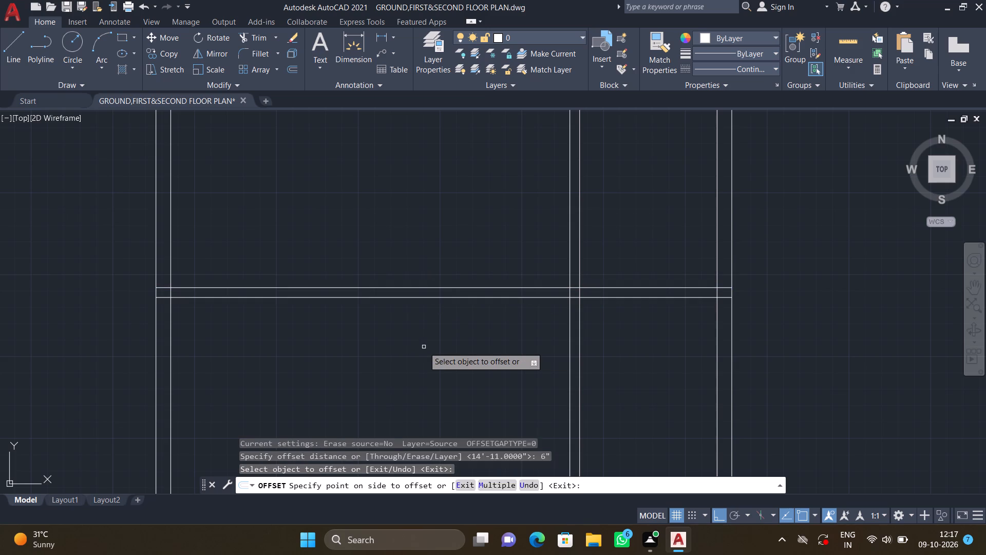
{"action": "key", "text": "Return"}
Trim away both lines of the new plan's right outer wall between the top, inner, partition and bottom horizontal walls.
{"action": "scroll", "coordinate": [458, 320], "scroll_direction": "down", "scroll_amount": 4}
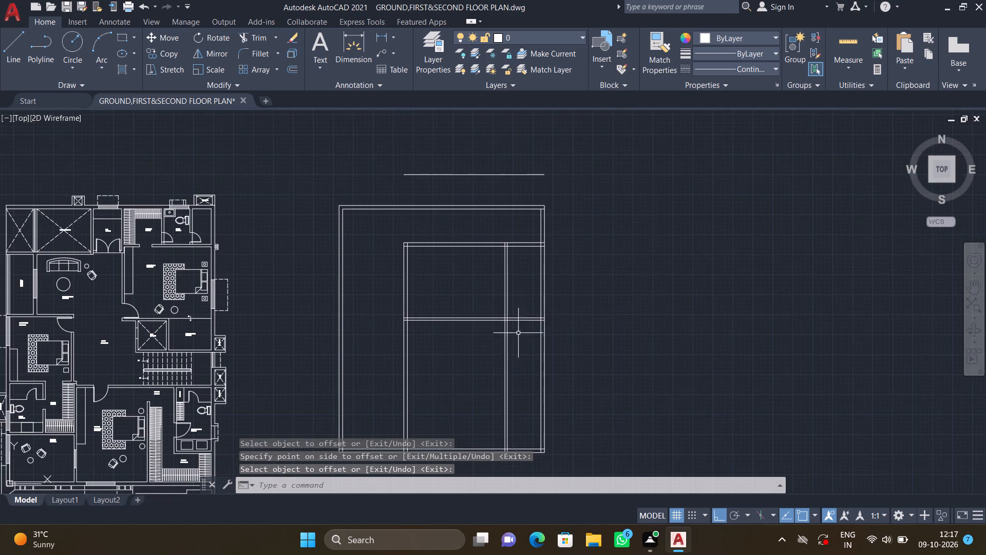
{"action": "middle_click_drag", "start_coordinate": [478, 322], "coordinate": [438, 316]}
{"action": "scroll", "coordinate": [482, 285], "scroll_direction": "up", "scroll_amount": 2}
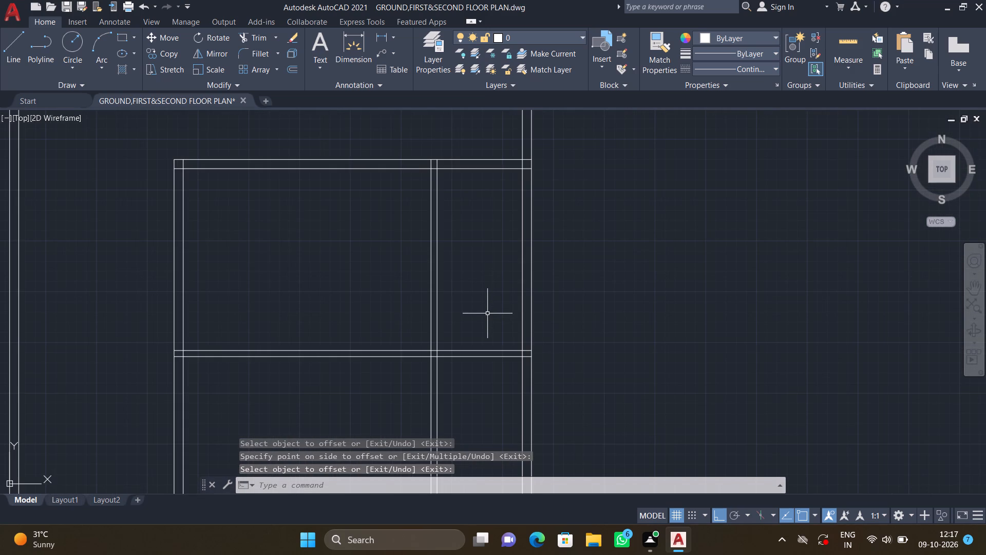
{"action": "middle_click_drag", "start_coordinate": [488, 248], "coordinate": [457, 297]}
{"action": "type", "text": "TR"}
{"action": "key", "text": "Return"}
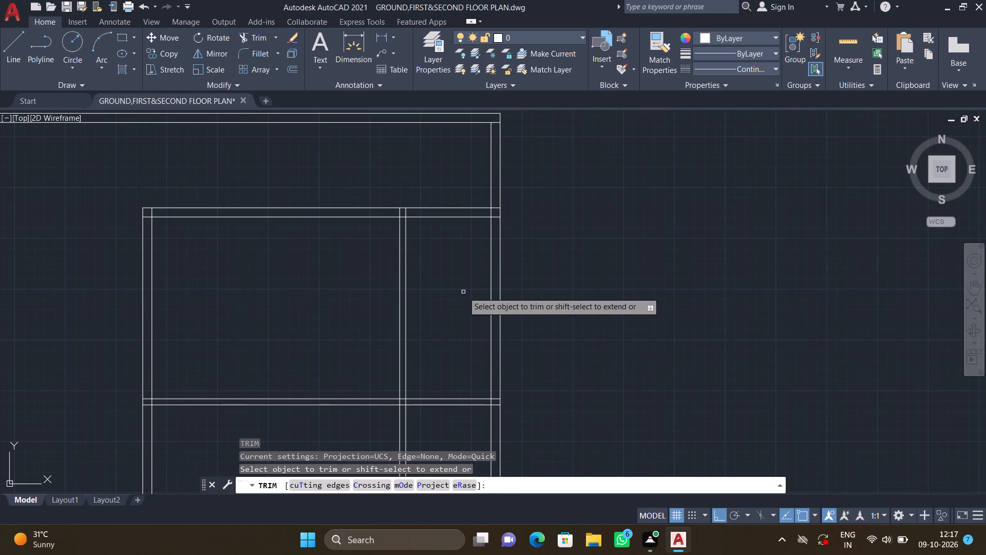
{"action": "left_click_drag", "start_coordinate": [466, 293], "coordinate": [524, 320]}
{"action": "left_click", "coordinate": [524, 320]}
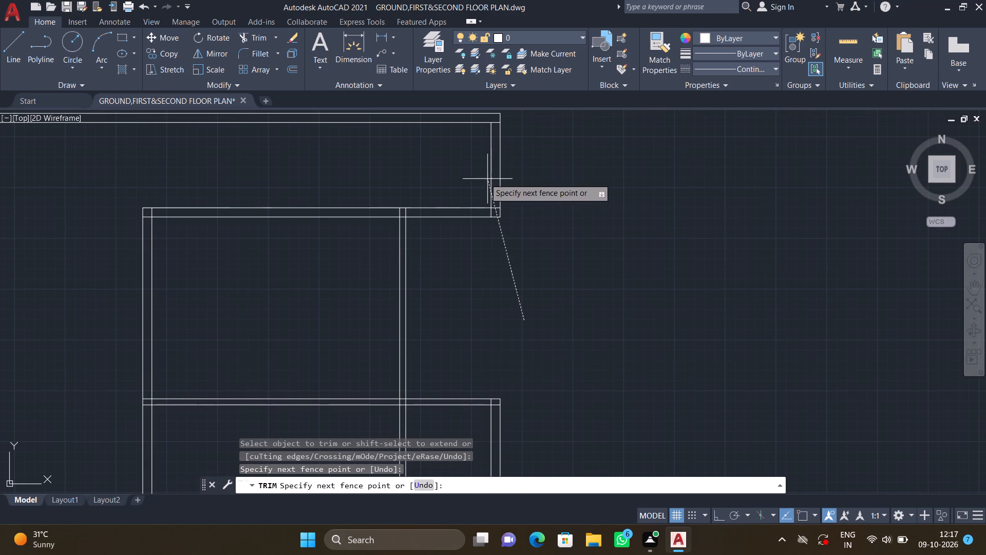
{"action": "double_click", "coordinate": [506, 182]}
{"action": "left_click_drag", "start_coordinate": [485, 168], "coordinate": [492, 169]}
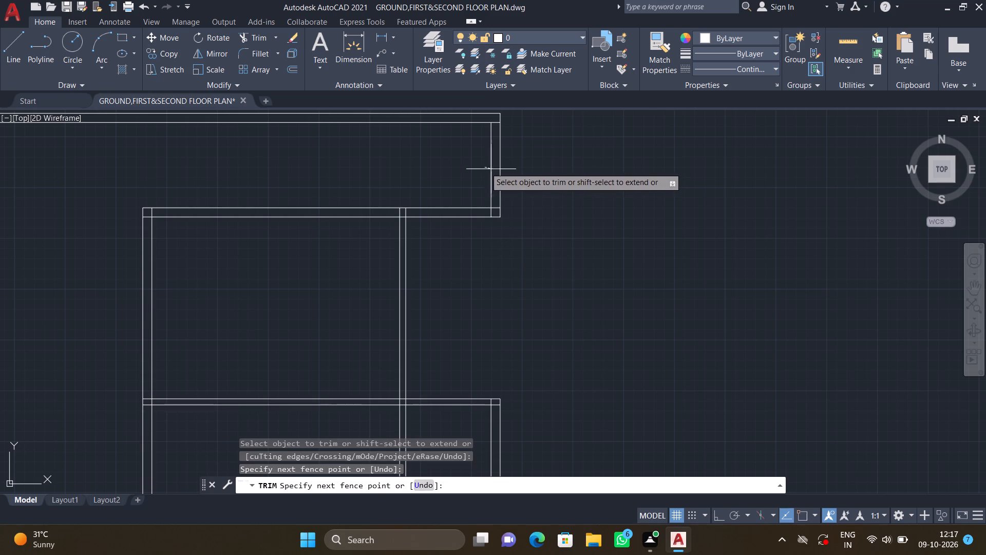
{"action": "left_click_drag", "start_coordinate": [492, 169], "coordinate": [513, 179]}
{"action": "scroll", "coordinate": [512, 183], "scroll_direction": "down", "scroll_amount": 2}
{"action": "middle_click_drag", "start_coordinate": [497, 284], "coordinate": [484, 244]}
{"action": "scroll", "coordinate": [499, 300], "scroll_direction": "up", "scroll_amount": 1}
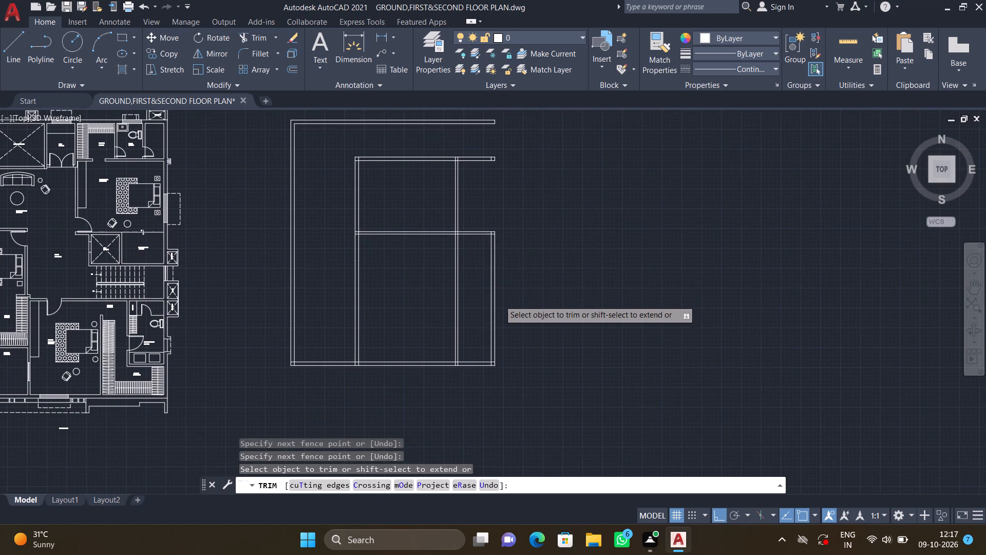
{"action": "left_click_drag", "start_coordinate": [461, 292], "coordinate": [521, 323]}
{"action": "middle_click_drag", "start_coordinate": [513, 341], "coordinate": [511, 341]}
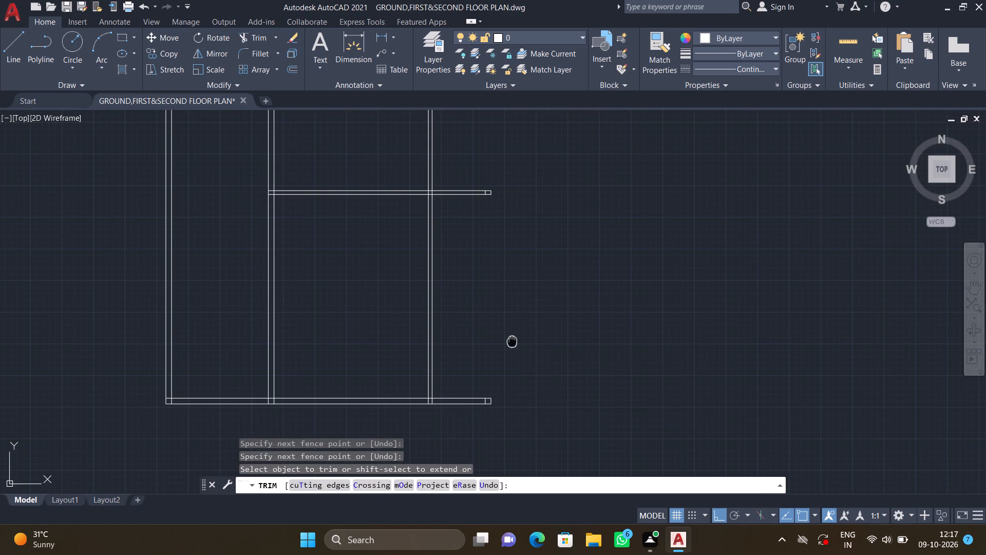
{"action": "middle_click_drag", "start_coordinate": [511, 341], "coordinate": [486, 392]}
{"action": "scroll", "coordinate": [492, 381], "scroll_direction": "down", "scroll_amount": 1}
{"action": "key", "text": "Return"}
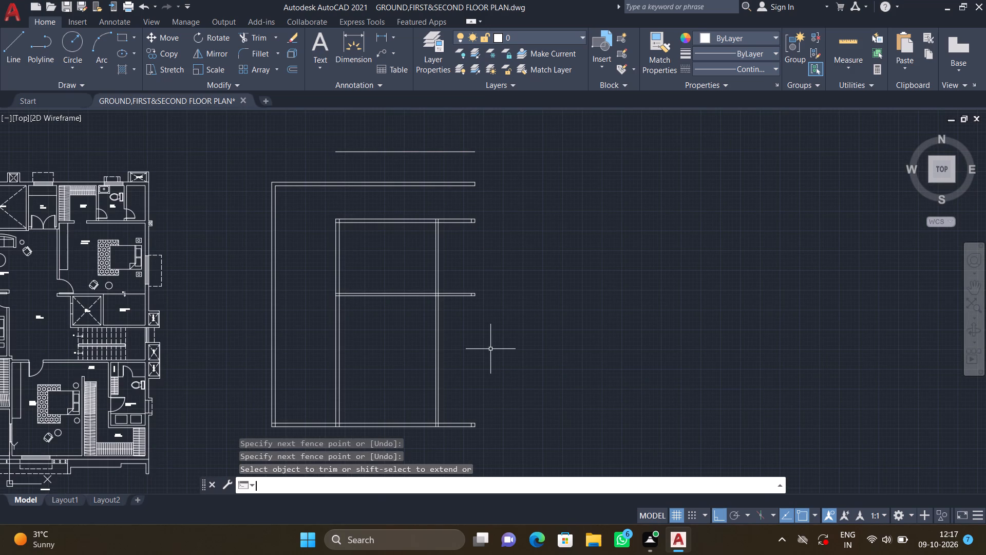
Offset the right face of the vertical partition wall 7'3" to the right.
{"action": "middle_click_drag", "start_coordinate": [442, 345], "coordinate": [418, 362]}
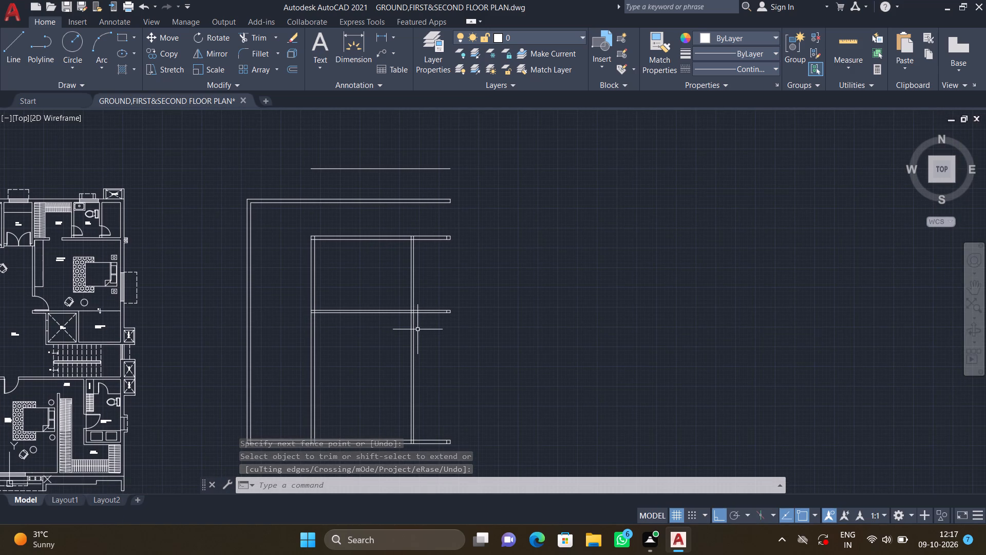
{"action": "scroll", "coordinate": [437, 295], "scroll_direction": "up", "scroll_amount": 1}
{"action": "key", "text": "o"}
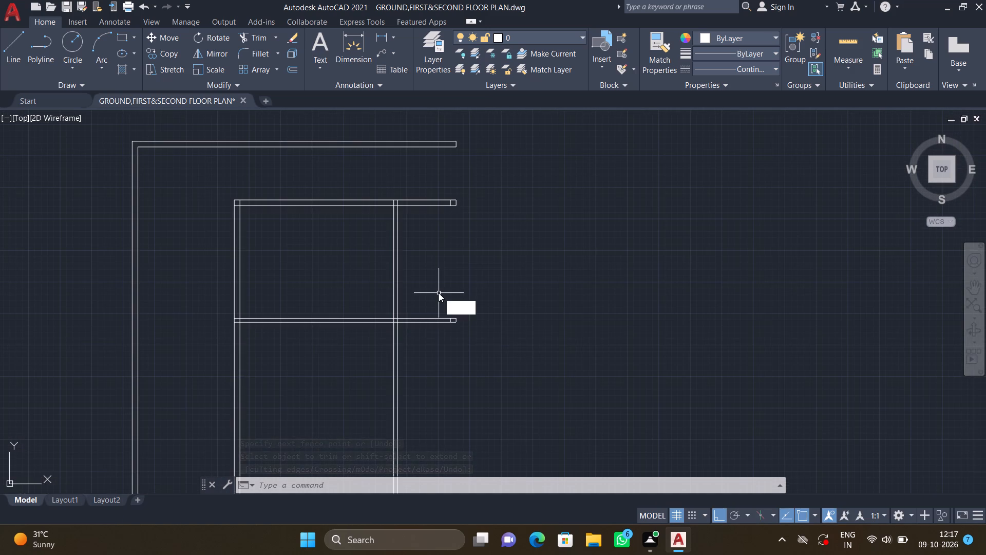
{"action": "key", "text": "Return"}
{"action": "type", "text": "7'"}
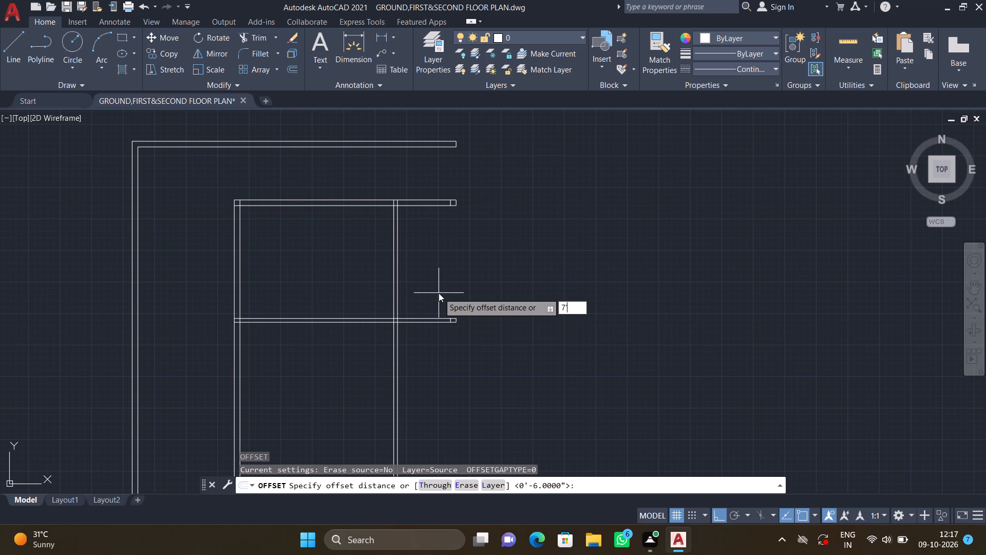
{"action": "type", "text": "3\""}
{"action": "key", "text": "Return"}
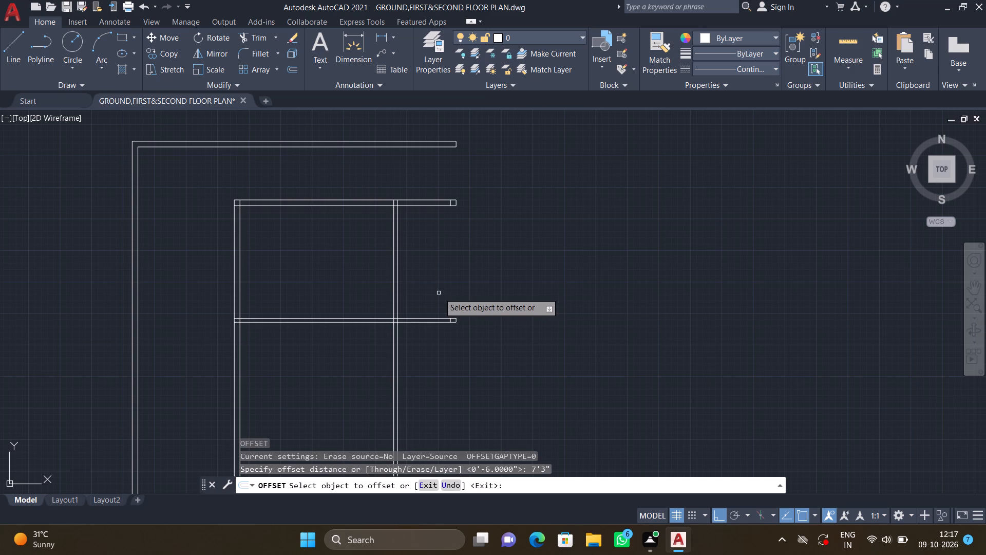
{"action": "scroll", "coordinate": [400, 285], "scroll_direction": "up", "scroll_amount": 2}
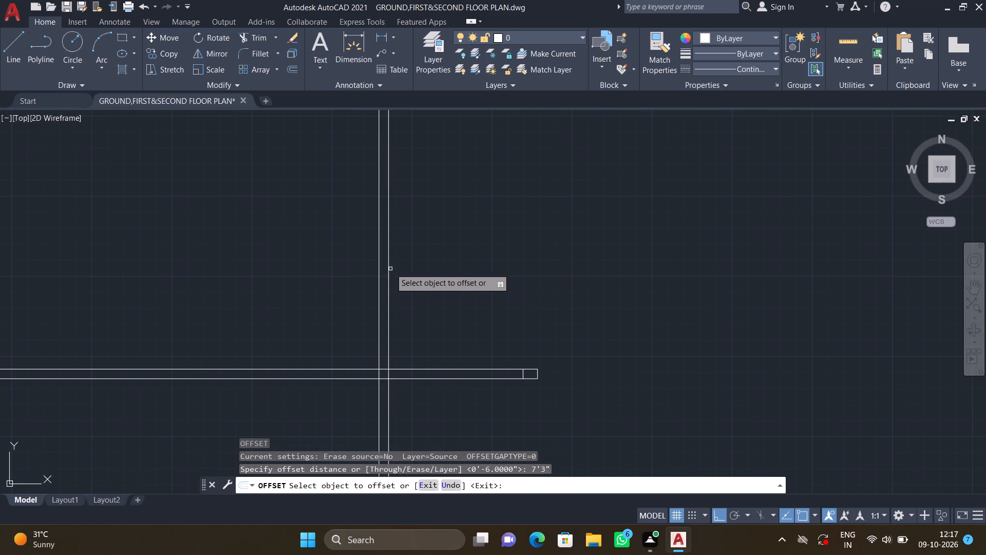
{"action": "left_click", "coordinate": [389, 268]}
{"action": "left_click_drag", "start_coordinate": [570, 275], "coordinate": [616, 298]}
{"action": "key", "text": "Return"}
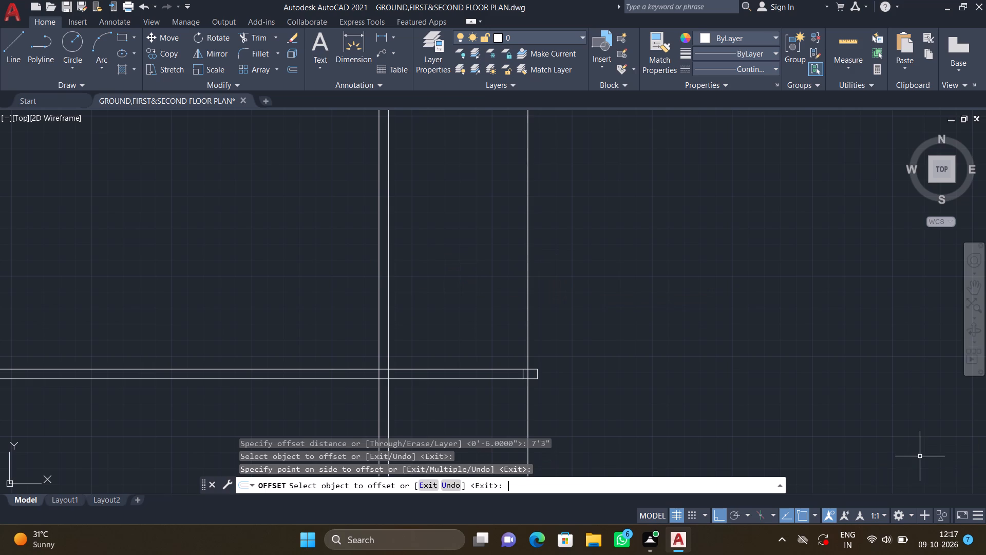
Offset the new rightmost vertical line 9" outward to form the right outer wall.
{"action": "scroll", "coordinate": [903, 434], "scroll_direction": "down", "scroll_amount": 4}
{"action": "middle_click_drag", "start_coordinate": [792, 452], "coordinate": [653, 395]}
{"action": "scroll", "coordinate": [644, 395], "scroll_direction": "down", "scroll_amount": 1}
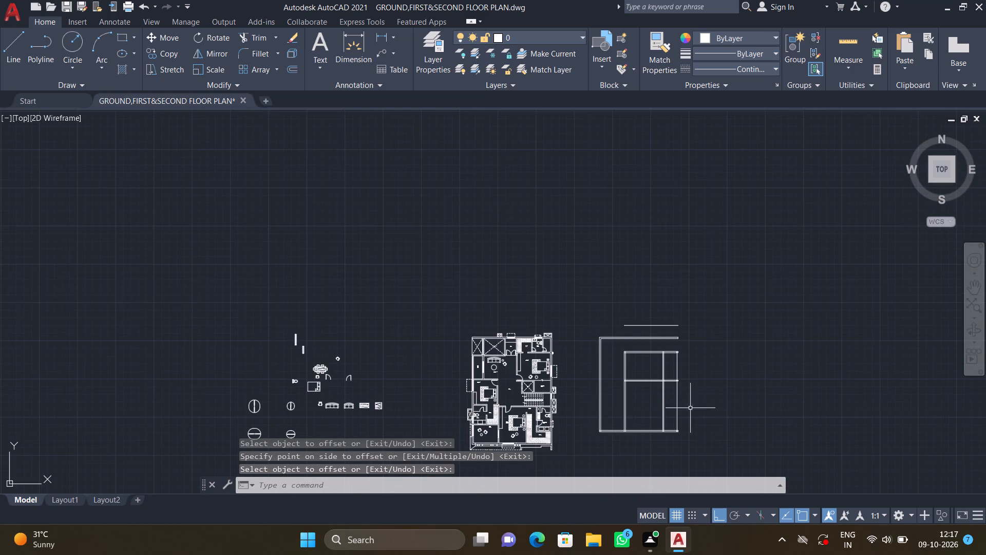
{"action": "middle_click_drag", "start_coordinate": [687, 404], "coordinate": [608, 357]}
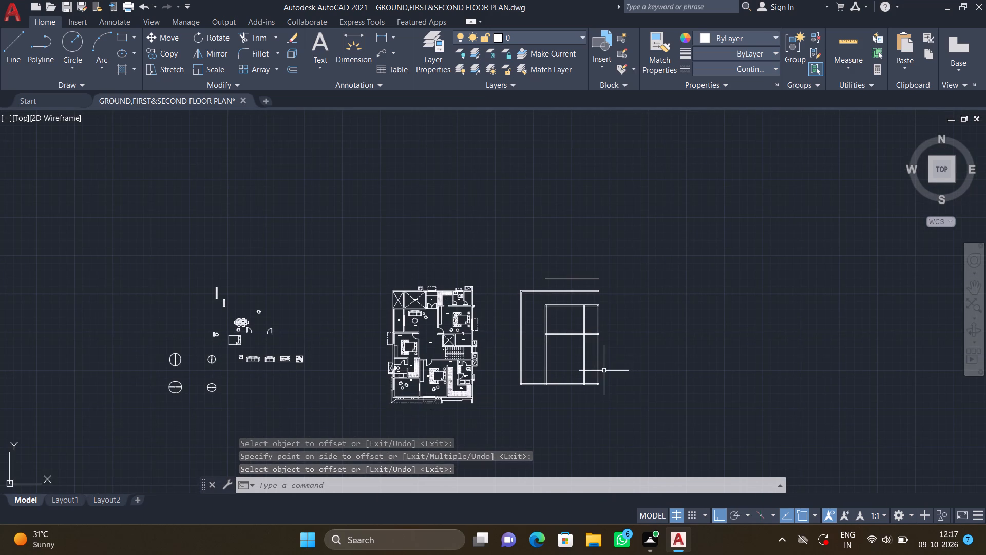
{"action": "scroll", "coordinate": [609, 341], "scroll_direction": "up", "scroll_amount": 2}
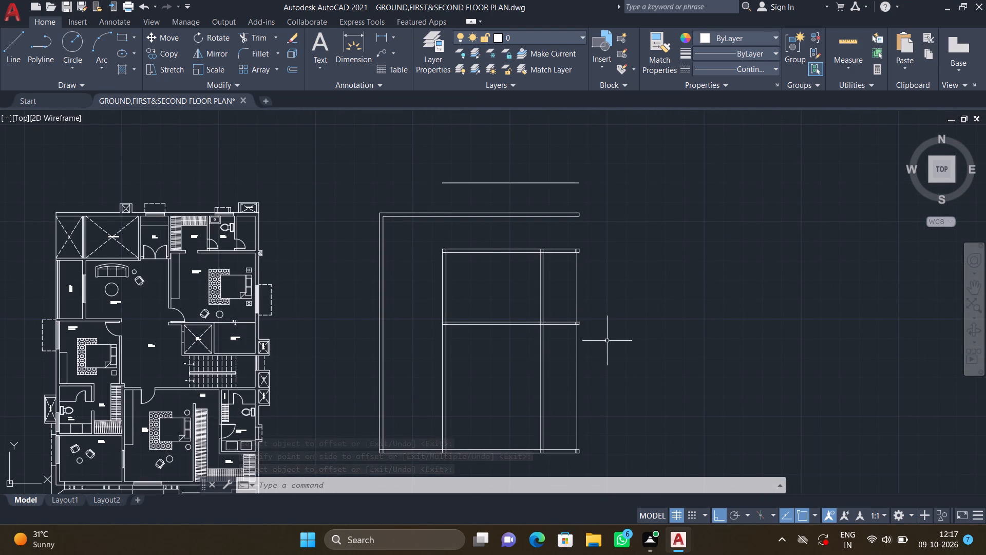
{"action": "key", "text": "o"}
{"action": "key", "text": "Return"}
{"action": "type", "text": "9\""}
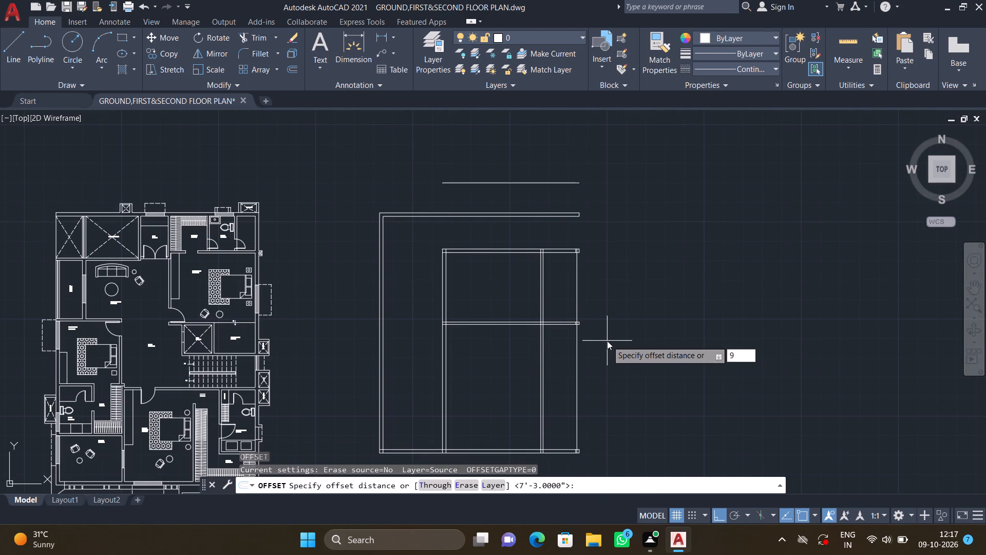
{"action": "key", "text": "Return"}
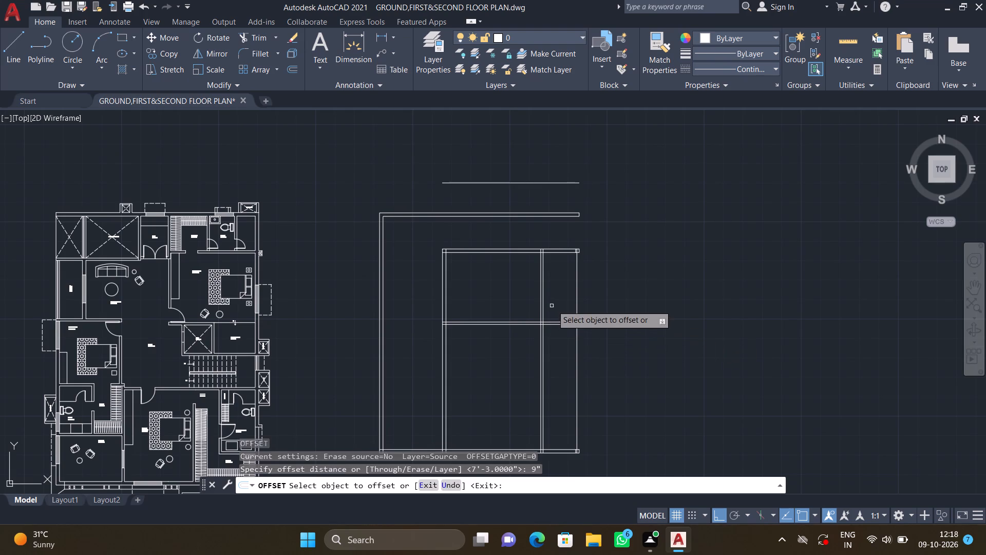
{"action": "scroll", "coordinate": [579, 296], "scroll_direction": "up", "scroll_amount": 2}
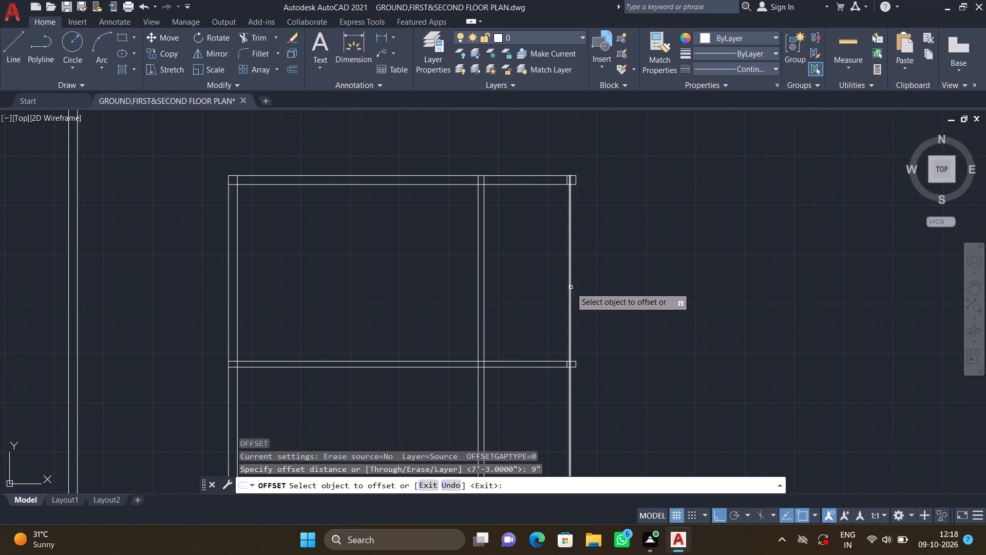
{"action": "double_click", "coordinate": [571, 287]}
{"action": "left_click", "coordinate": [631, 289]}
{"action": "key", "text": "Return"}
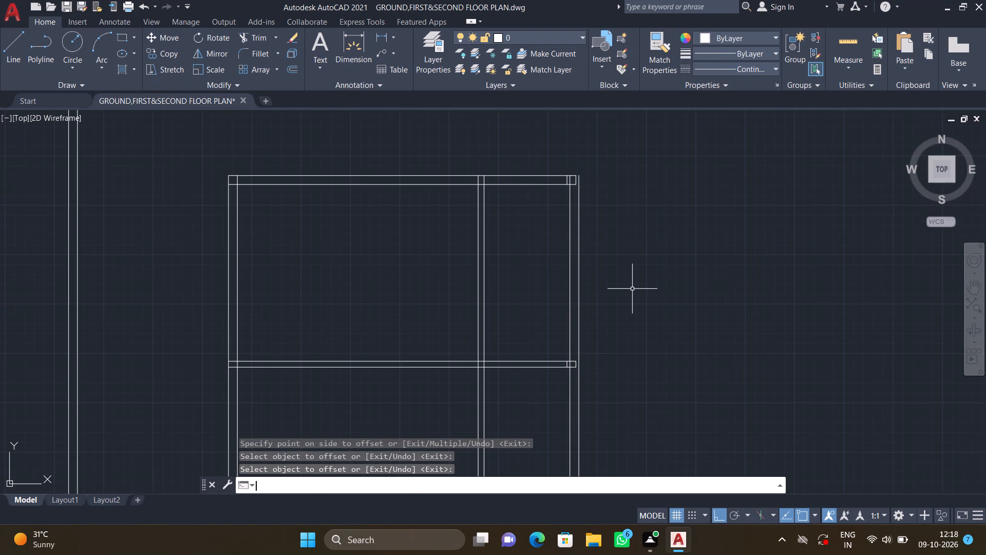
Delete the two short leftover wall lines at the new plan's bottom-right corner.
{"action": "scroll", "coordinate": [633, 291], "scroll_direction": "down", "scroll_amount": 2}
{"action": "middle_click_drag", "start_coordinate": [583, 283], "coordinate": [566, 276]}
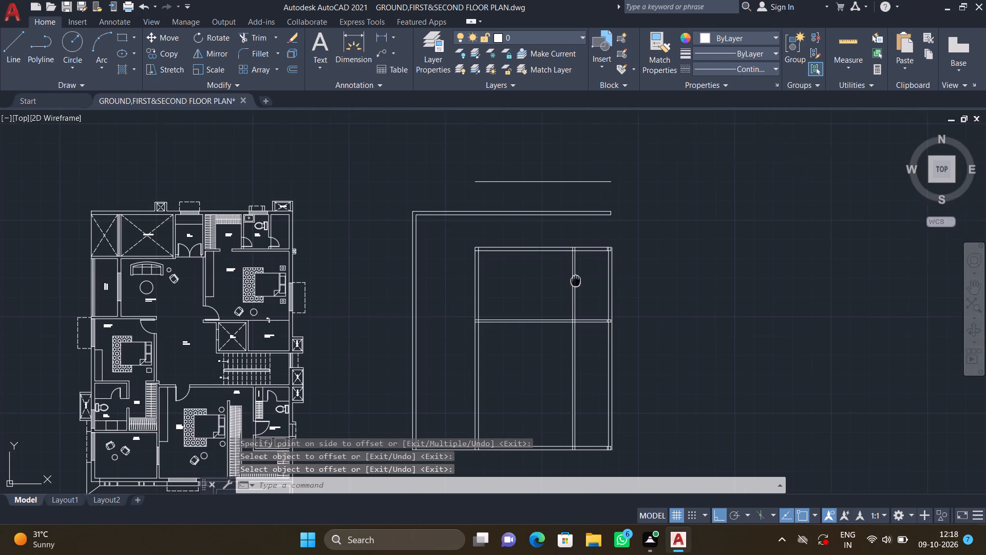
{"action": "middle_click_drag", "start_coordinate": [566, 276], "coordinate": [492, 229]}
{"action": "scroll", "coordinate": [517, 415], "scroll_direction": "up", "scroll_amount": 3}
{"action": "scroll", "coordinate": [516, 346], "scroll_direction": "up", "scroll_amount": 2}
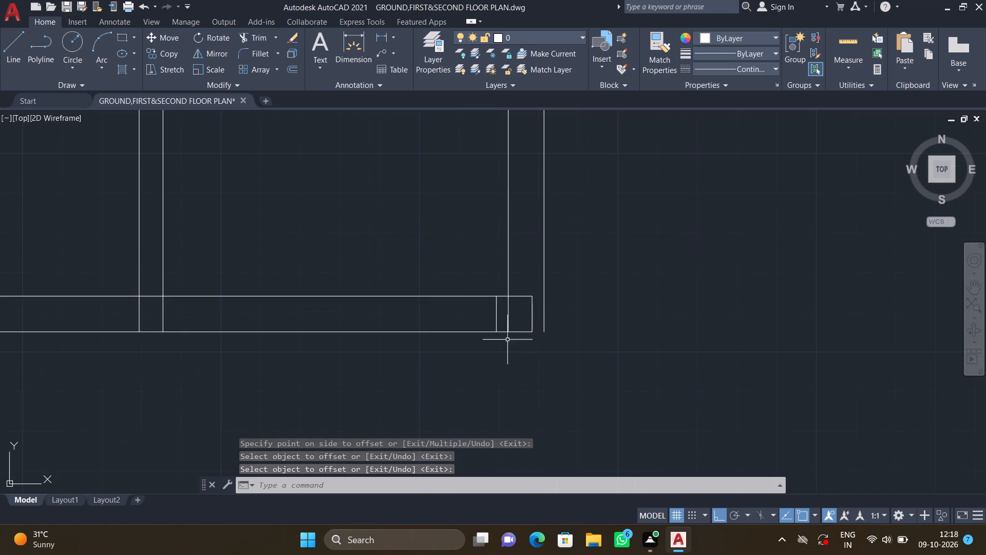
{"action": "double_click", "coordinate": [498, 309]}
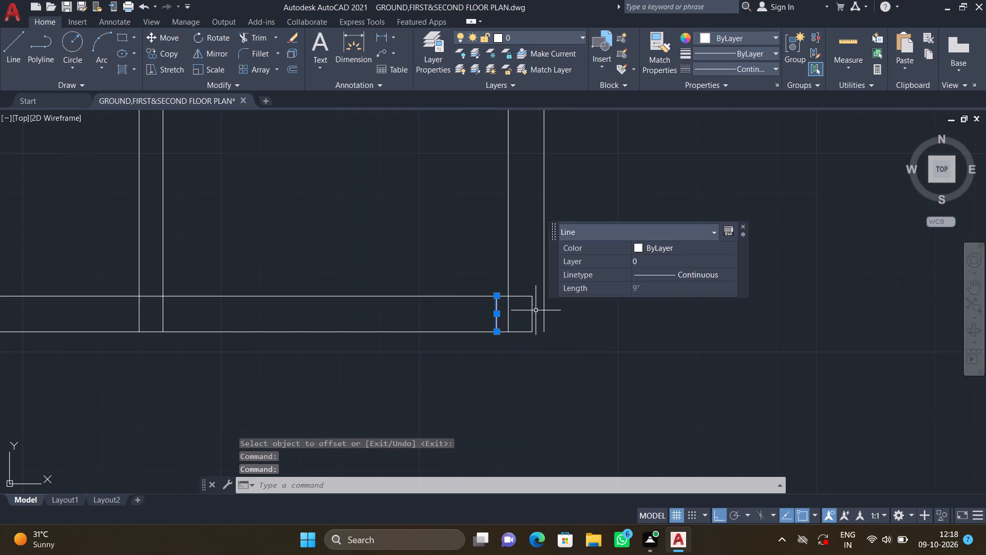
{"action": "left_click", "coordinate": [532, 308]}
{"action": "key", "text": "Delete"}
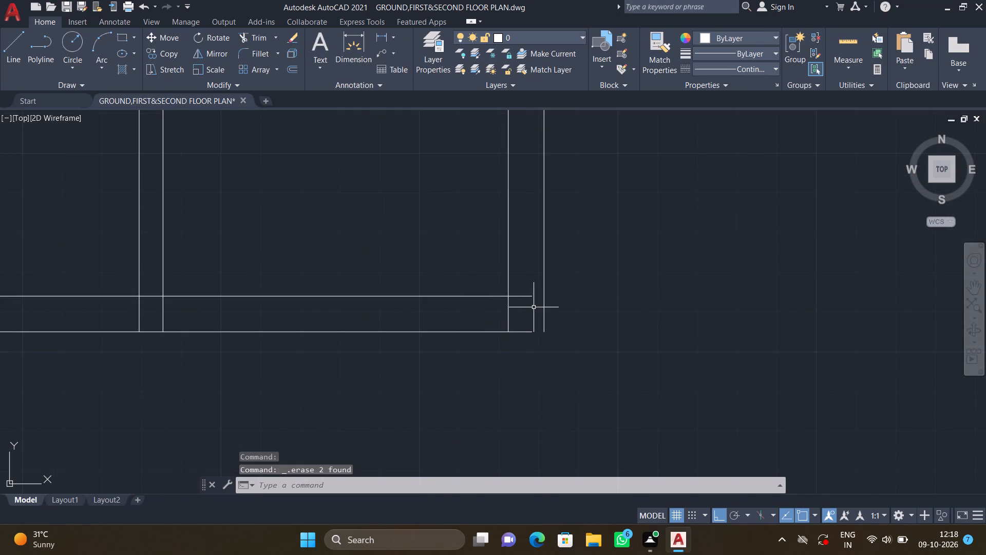
Extend both lines of the bottom wall to the outer face of the new right wall.
{"action": "type", "text": "EX"}
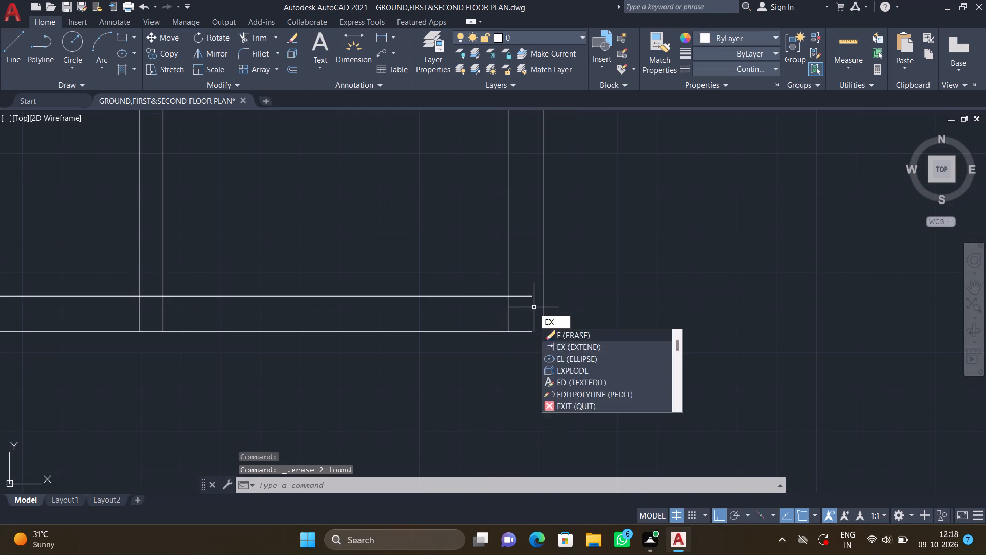
{"action": "key", "text": "Return"}
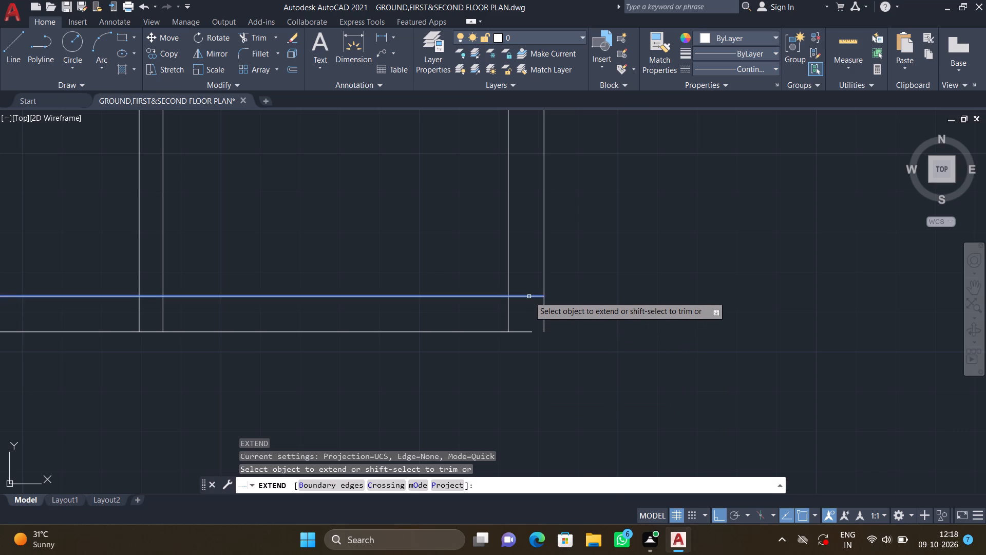
{"action": "left_click", "coordinate": [528, 297]}
{"action": "double_click", "coordinate": [531, 330]}
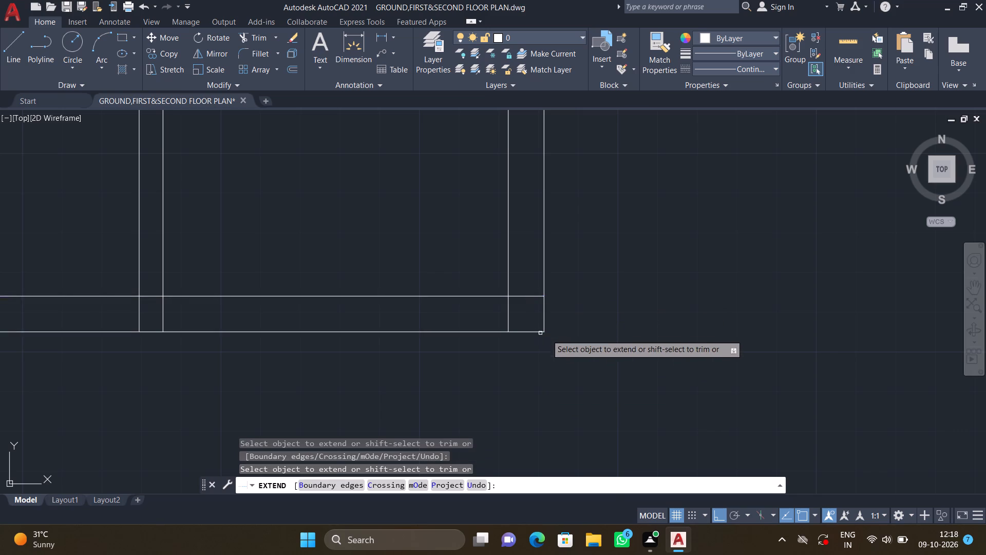
Delete the stray horizontal line above the new plan's top wall.
{"action": "scroll", "coordinate": [632, 309], "scroll_direction": "down", "scroll_amount": 4}
{"action": "middle_click_drag", "start_coordinate": [603, 269], "coordinate": [537, 398]}
{"action": "scroll", "coordinate": [528, 425], "scroll_direction": "down", "scroll_amount": 1}
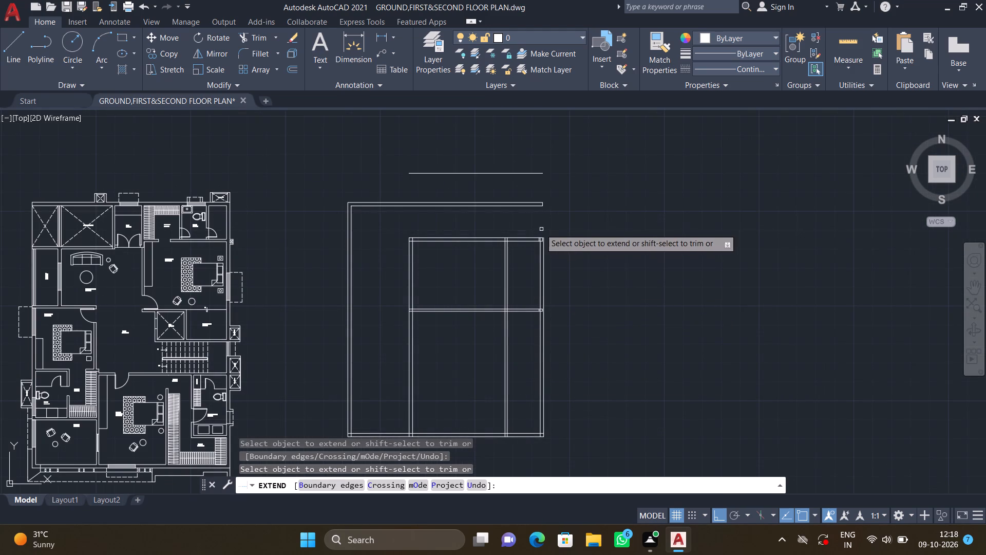
{"action": "key", "text": "Return"}
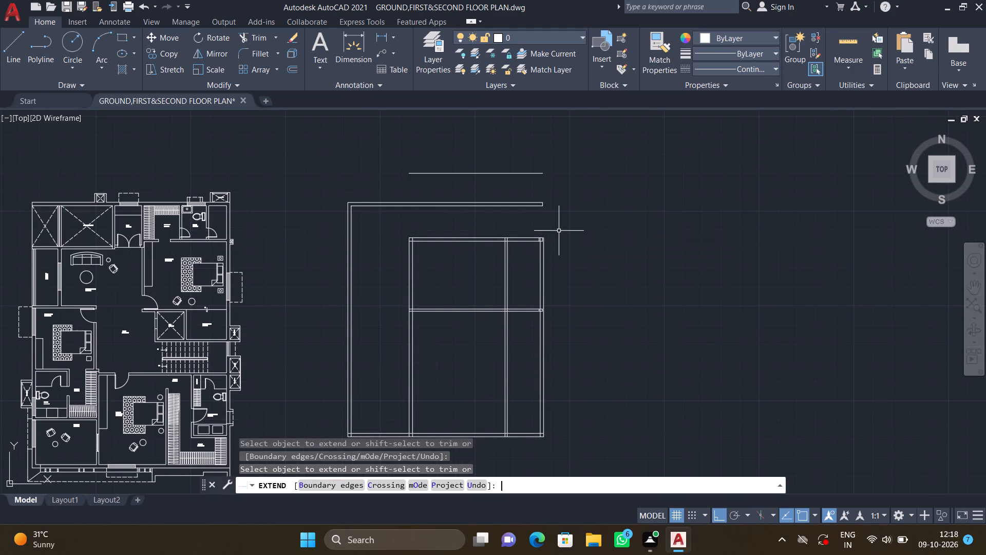
{"action": "left_click", "coordinate": [507, 172]}
{"action": "key", "text": "Delete"}
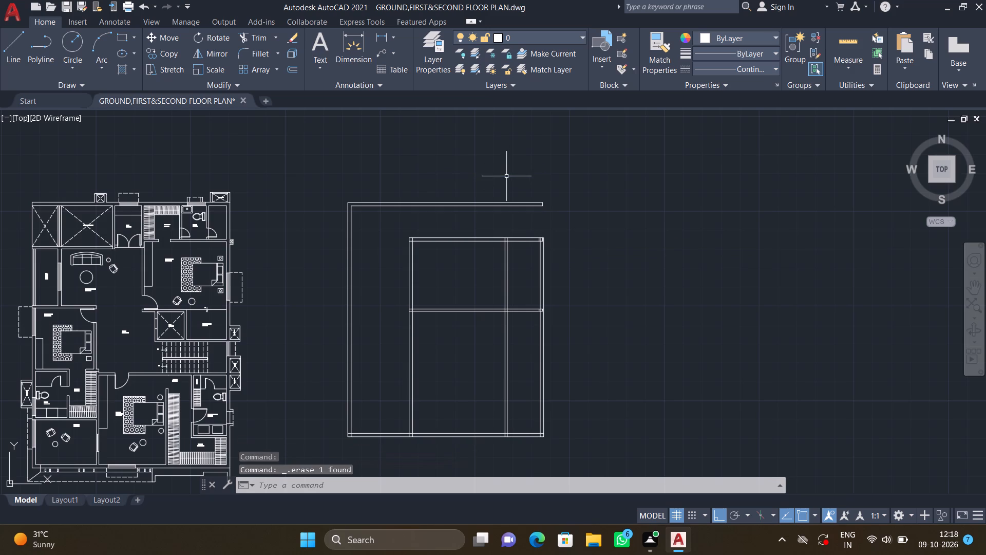
Delete the two short leftover vertical lines at the right end of the inner room's top wall.
{"action": "scroll", "coordinate": [553, 251], "scroll_direction": "up", "scroll_amount": 2}
{"action": "scroll", "coordinate": [507, 217], "scroll_direction": "up", "scroll_amount": 4}
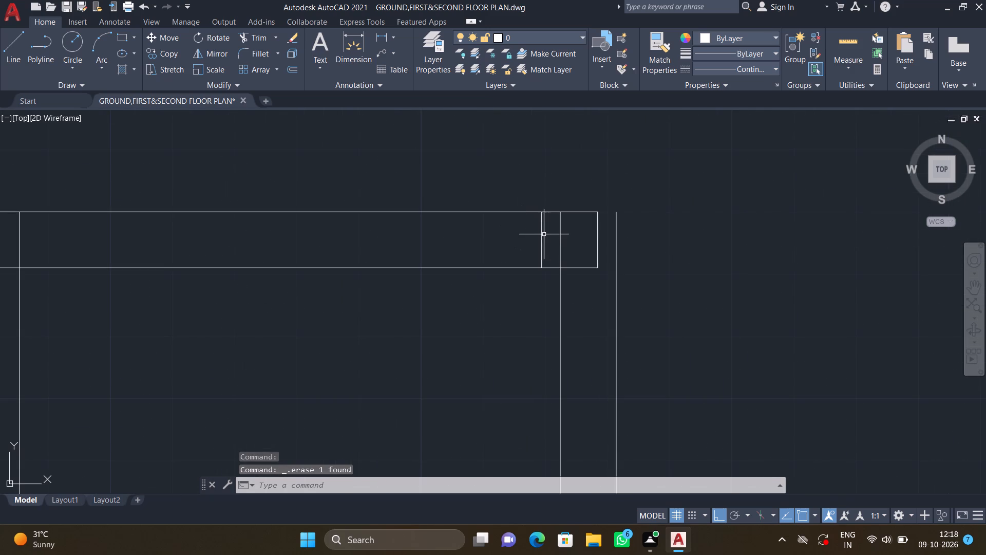
{"action": "double_click", "coordinate": [541, 232]}
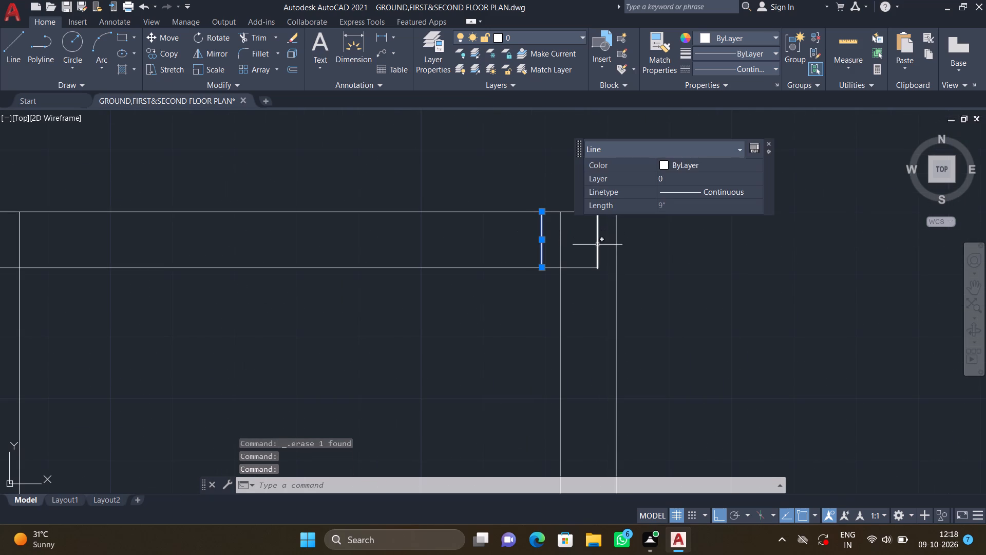
{"action": "left_click", "coordinate": [597, 245]}
{"action": "key", "text": "Delete"}
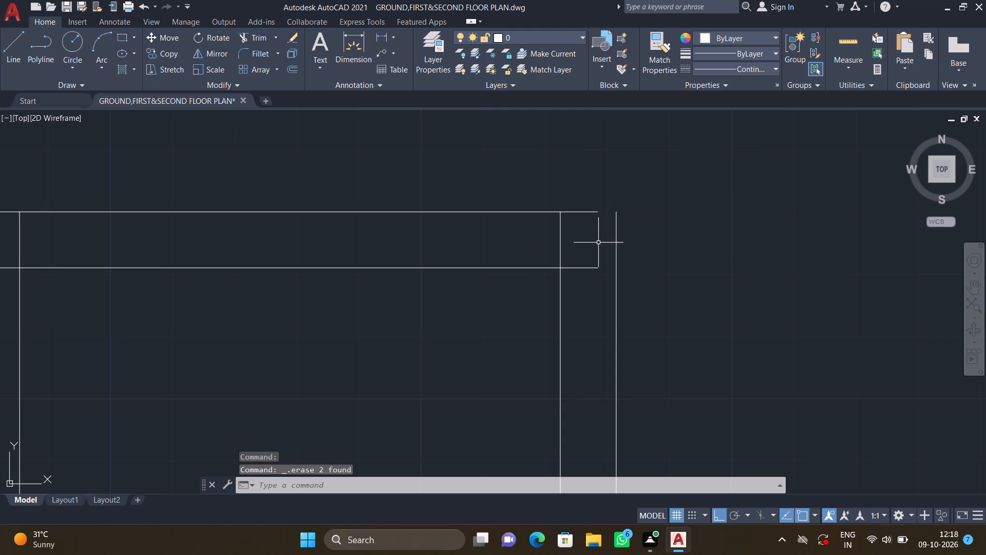
Extend both lines of the inner room's top wall to the outer face of the right wall.
{"action": "type", "text": "EX"}
{"action": "key", "text": "Return"}
{"action": "left_click", "coordinate": [591, 211]}
{"action": "left_click", "coordinate": [592, 268]}
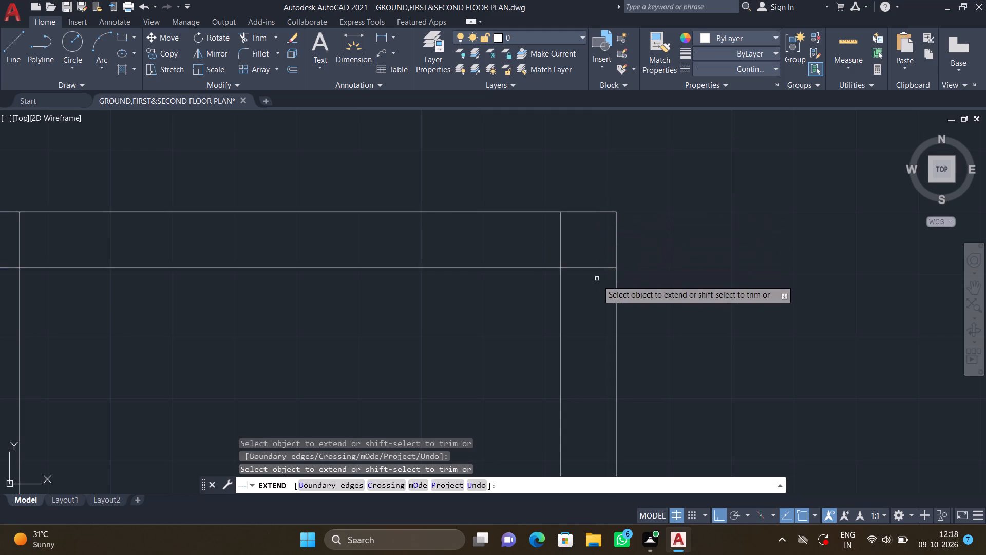
{"action": "key", "text": "Return"}
Extend the right wall's inner face up to the top wall's outer line, and the top wall's end line down to the room wall.
{"action": "scroll", "coordinate": [601, 308], "scroll_direction": "down", "scroll_amount": 4}
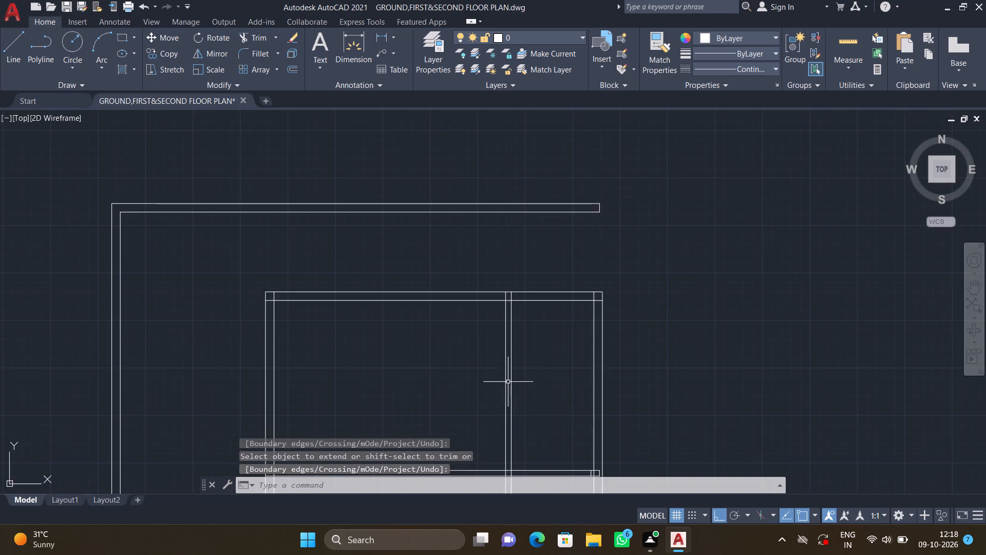
{"action": "middle_click_drag", "start_coordinate": [503, 375], "coordinate": [491, 340]}
{"action": "scroll", "coordinate": [495, 344], "scroll_direction": "down", "scroll_amount": 1}
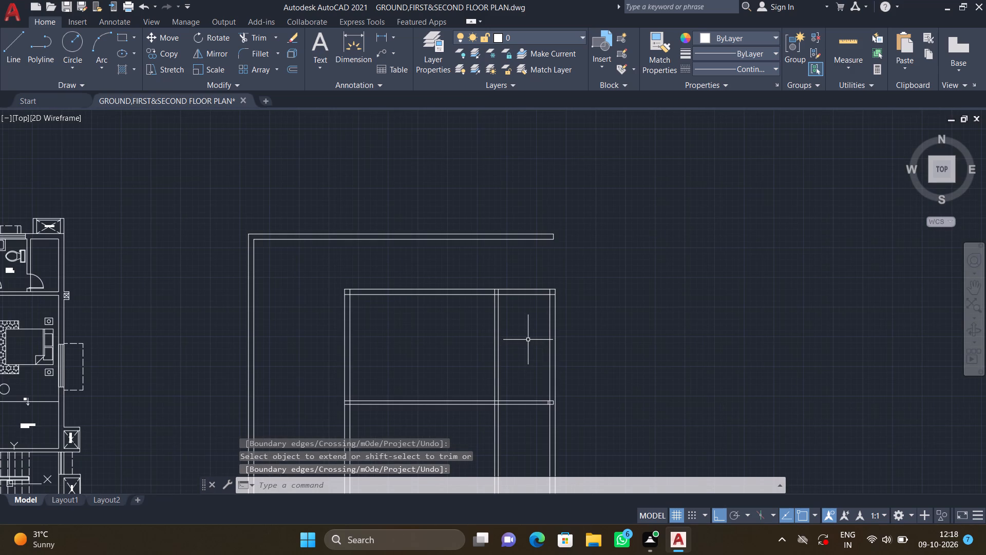
{"action": "scroll", "coordinate": [546, 297], "scroll_direction": "up", "scroll_amount": 2}
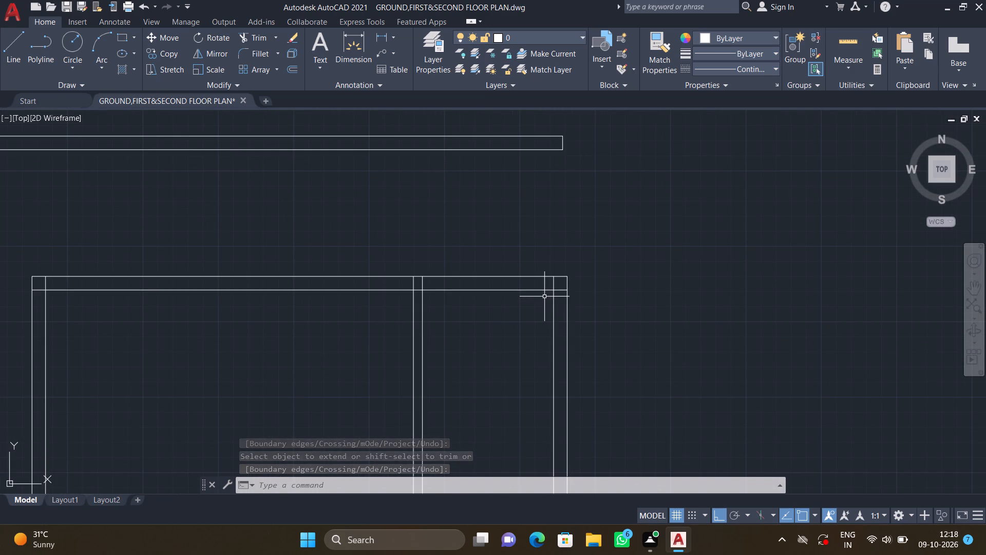
{"action": "type", "text": "EX"}
{"action": "key", "text": "Return"}
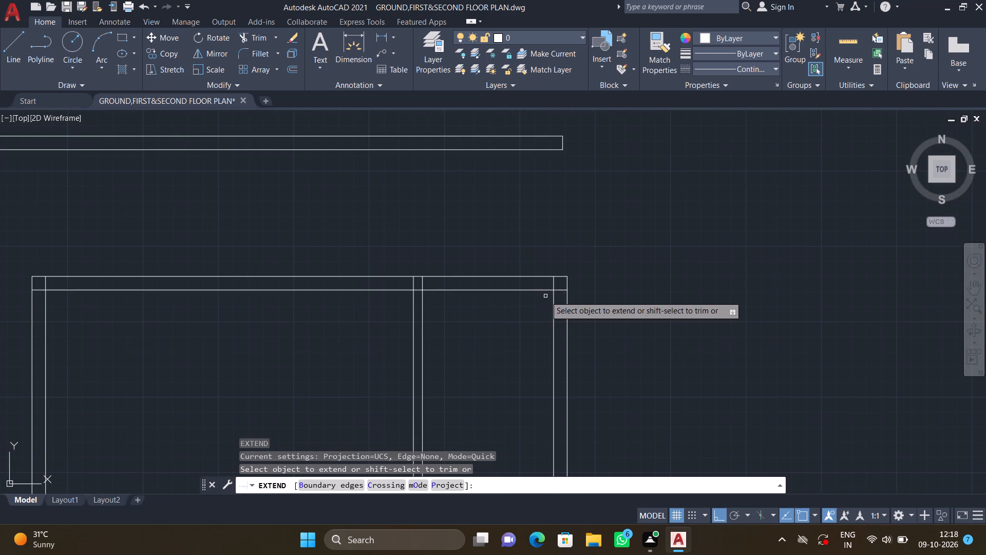
{"action": "double_click", "coordinate": [553, 300]}
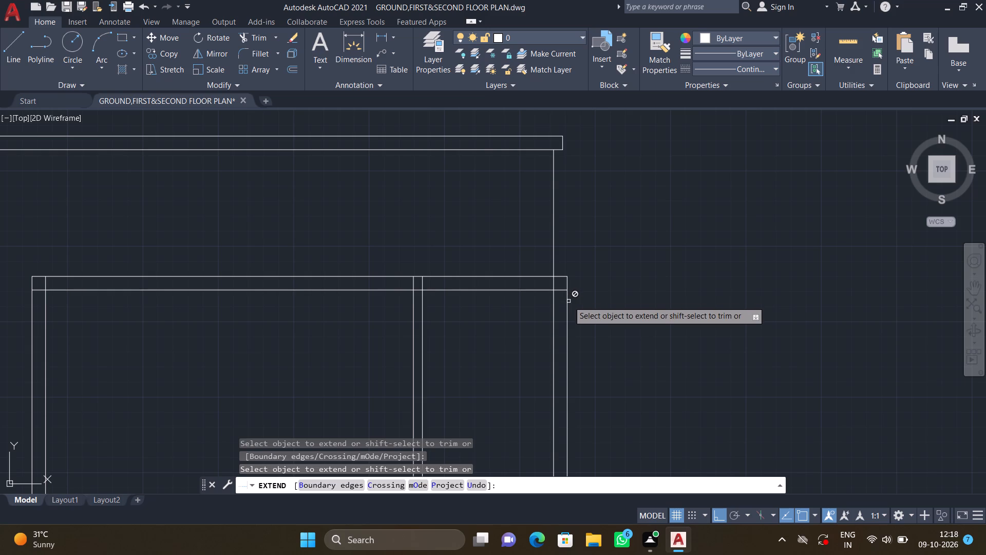
{"action": "scroll", "coordinate": [555, 154], "scroll_direction": "up", "scroll_amount": 1}
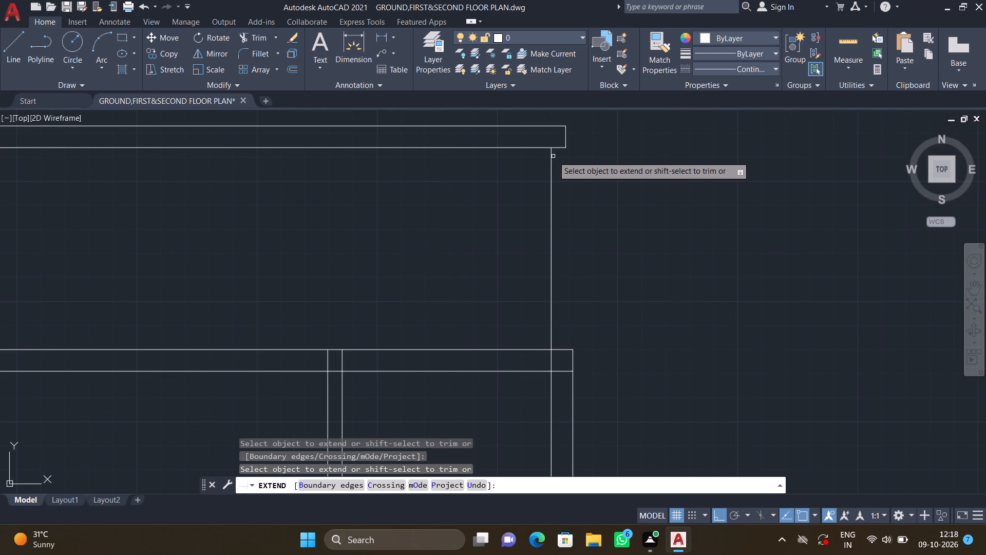
{"action": "left_click", "coordinate": [552, 155]}
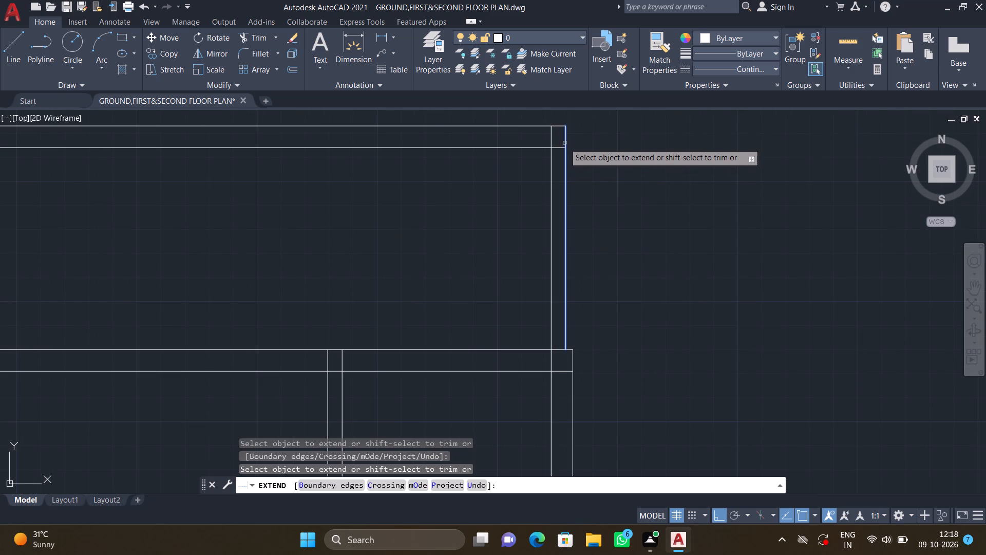
{"action": "left_click", "coordinate": [564, 143]}
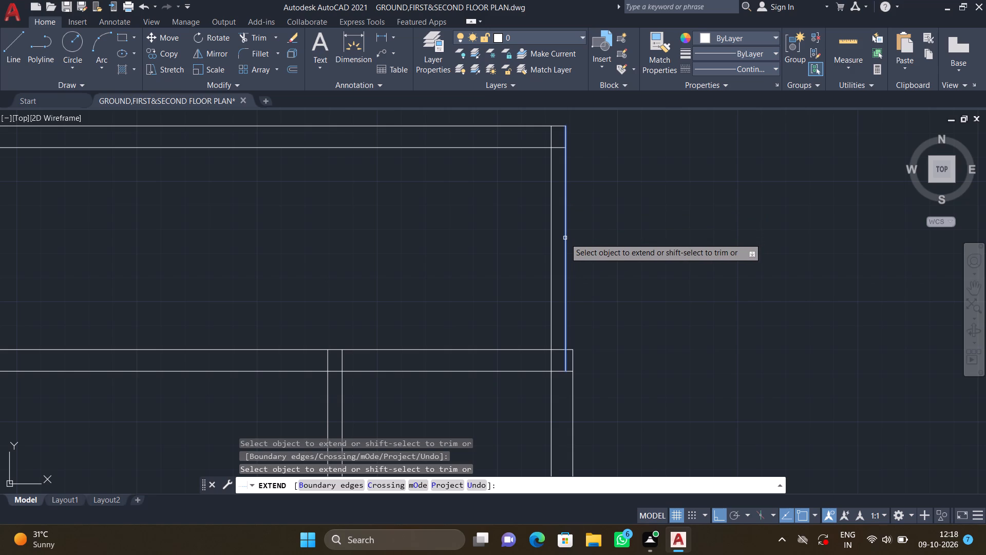
{"action": "key", "text": "Escape"}
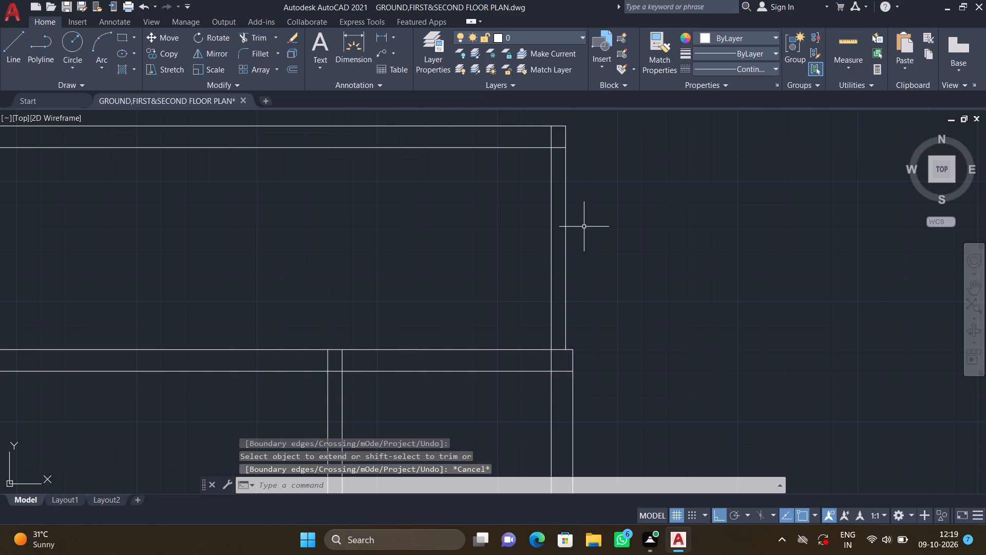
Delete the vertical line running down from the right end of the top outer wall.
{"action": "left_click", "coordinate": [565, 215]}
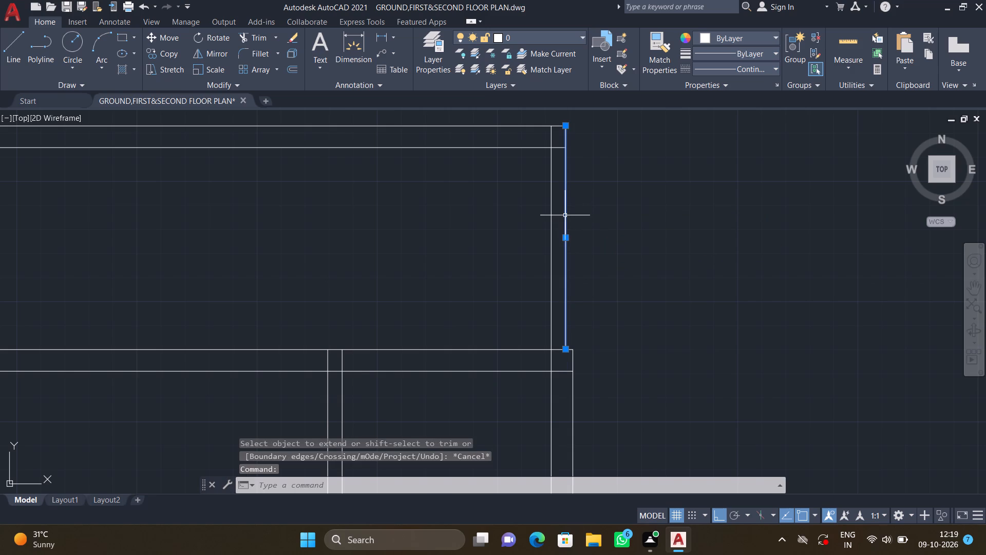
{"action": "key", "text": "Delete"}
Draw a line from the inner room's top-right corner about 7'9" up to the top wall's outer line level, continuing left to that line's end.
{"action": "key", "text": "l"}
{"action": "key", "text": "Return"}
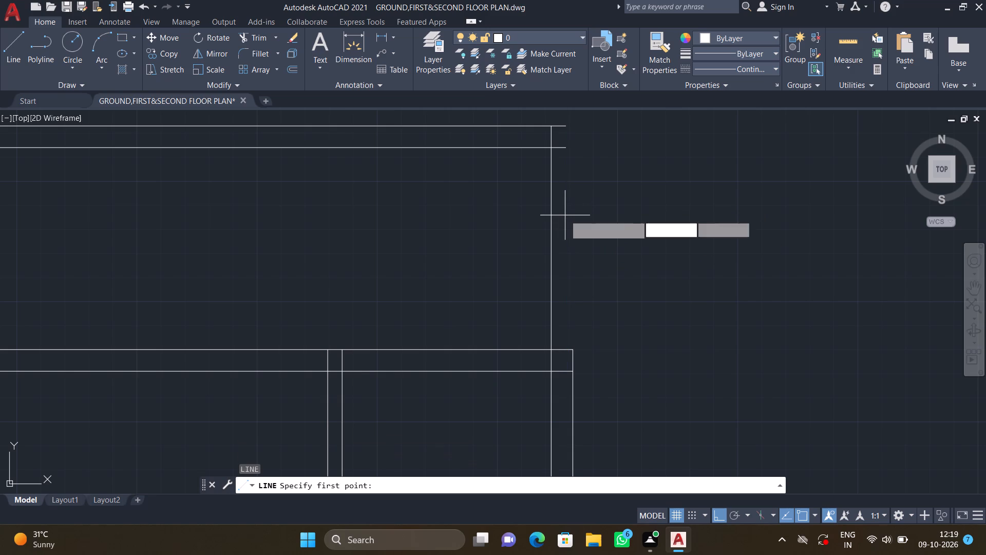
{"action": "double_click", "coordinate": [570, 350]}
{"action": "scroll", "coordinate": [580, 283], "scroll_direction": "down", "scroll_amount": 2}
{"action": "middle_click_drag", "start_coordinate": [575, 257], "coordinate": [556, 323]}
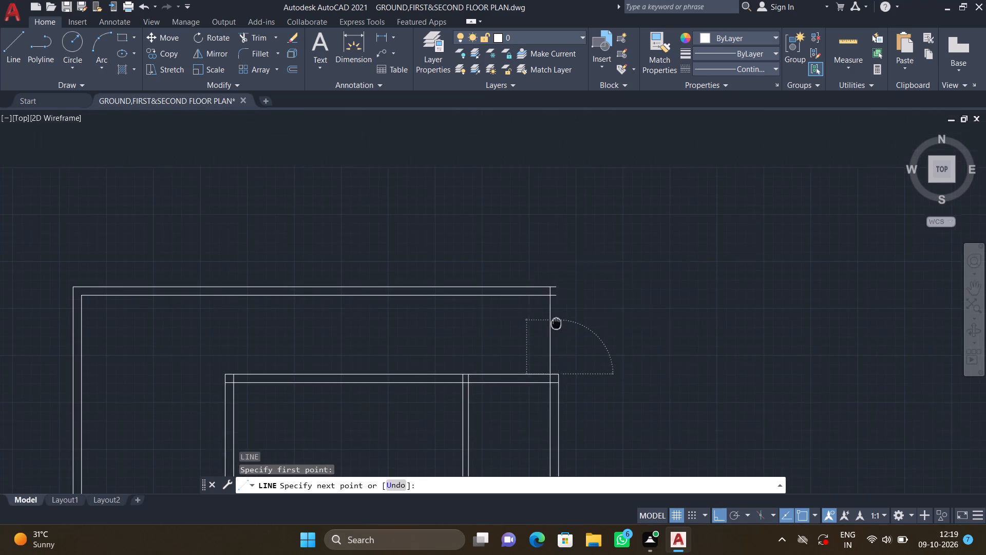
{"action": "scroll", "coordinate": [555, 293], "scroll_direction": "up", "scroll_amount": 4}
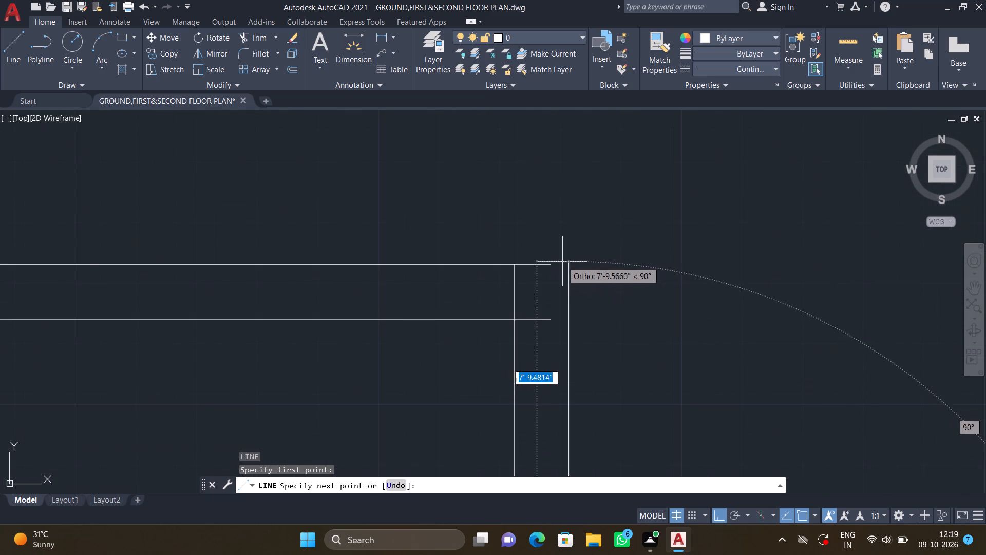
{"action": "scroll", "coordinate": [563, 266], "scroll_direction": "up", "scroll_amount": 3}
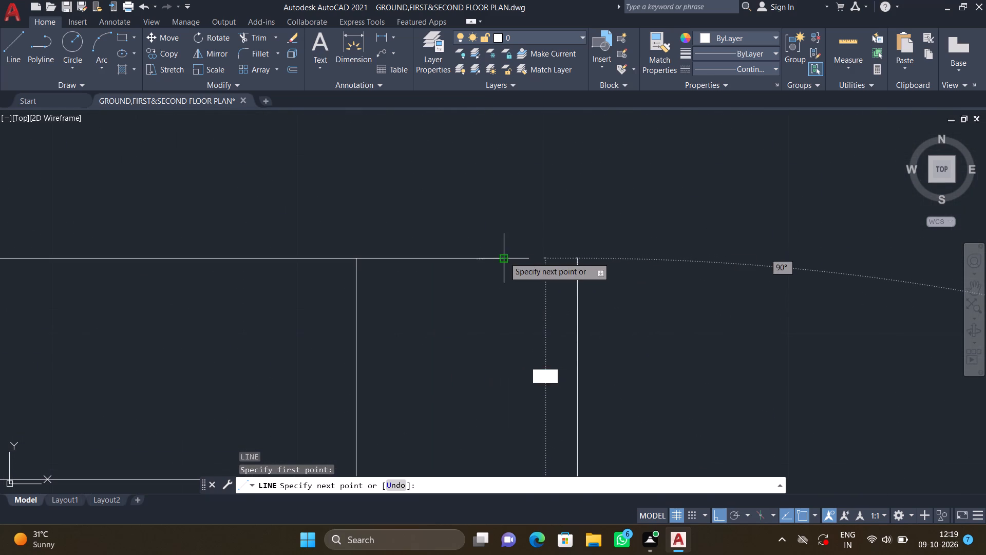
{"action": "left_click", "coordinate": [577, 259]}
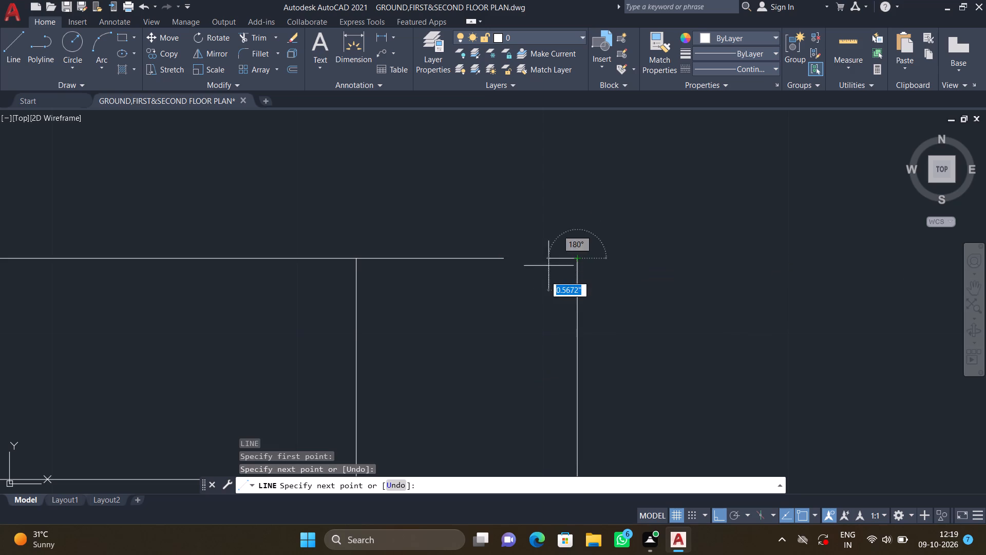
{"action": "double_click", "coordinate": [502, 260]}
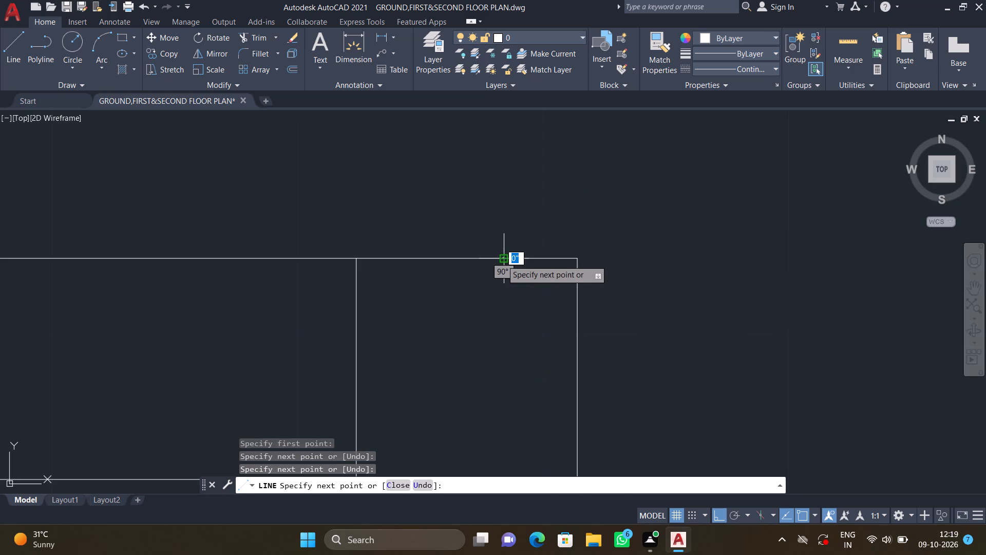
{"action": "key", "text": "Return"}
Extend the top outer wall's inner line to the outer face of the right wall.
{"action": "scroll", "coordinate": [501, 262], "scroll_direction": "down", "scroll_amount": 3}
{"action": "middle_click_drag", "start_coordinate": [514, 337], "coordinate": [483, 267]}
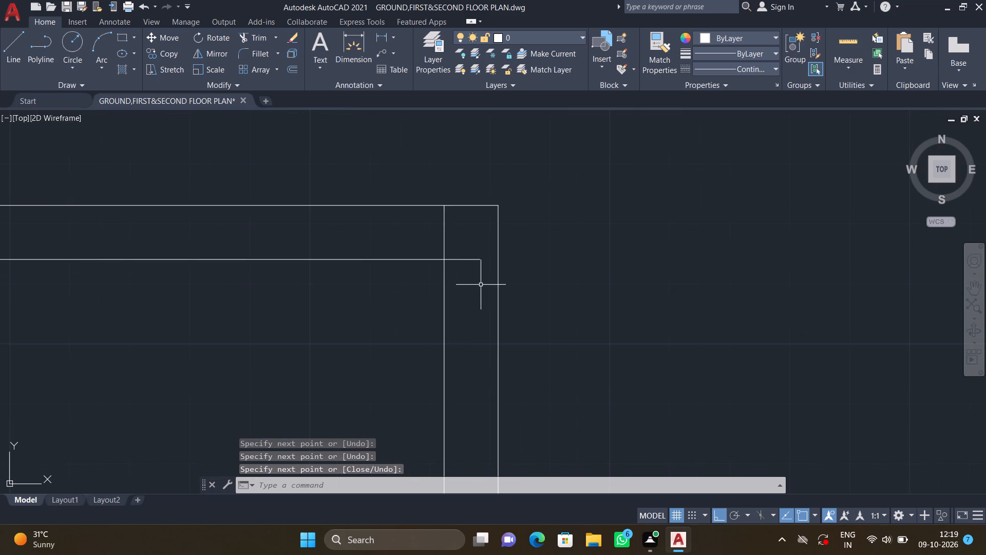
{"action": "key", "text": "e"}
{"action": "key", "text": "x"}
{"action": "key", "text": "Return"}
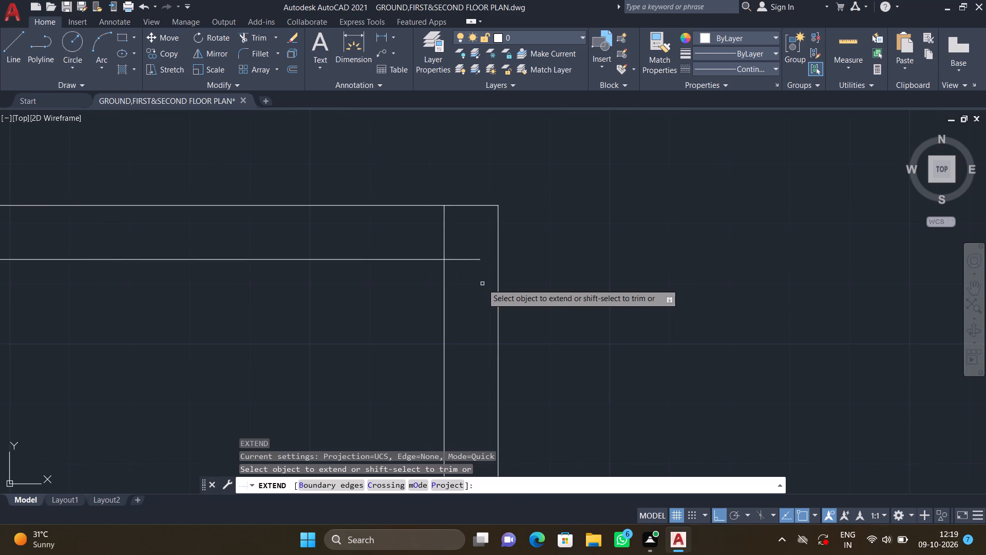
{"action": "left_click", "coordinate": [471, 258]}
{"action": "scroll", "coordinate": [478, 338], "scroll_direction": "down", "scroll_amount": 3}
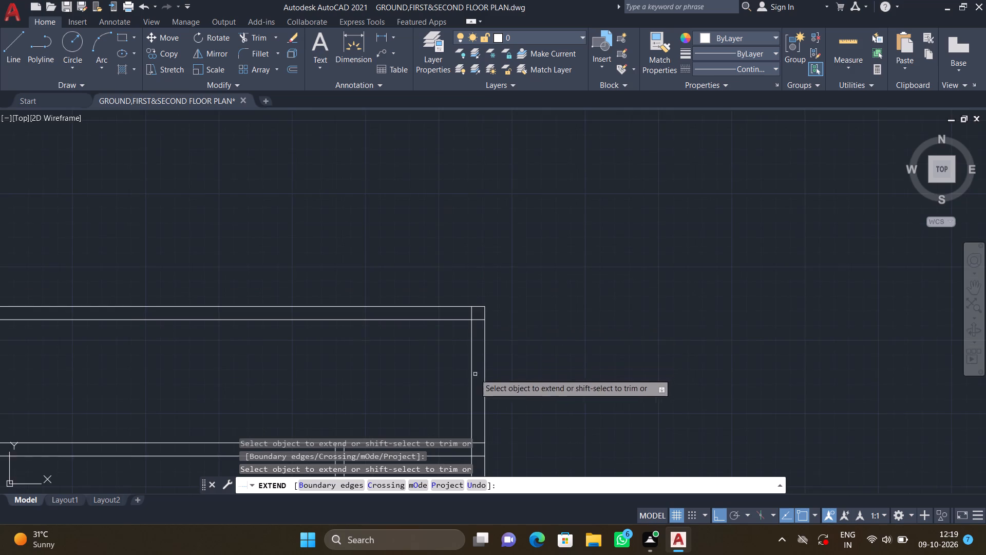
{"action": "middle_click_drag", "start_coordinate": [462, 351], "coordinate": [449, 277]}
{"action": "scroll", "coordinate": [468, 384], "scroll_direction": "up", "scroll_amount": 4}
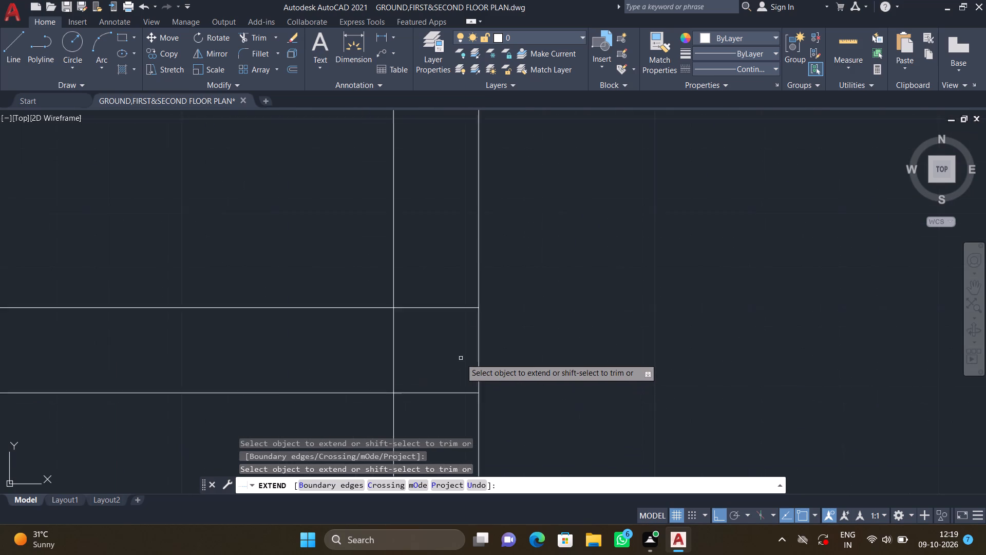
{"action": "scroll", "coordinate": [461, 358], "scroll_direction": "up", "scroll_amount": 1}
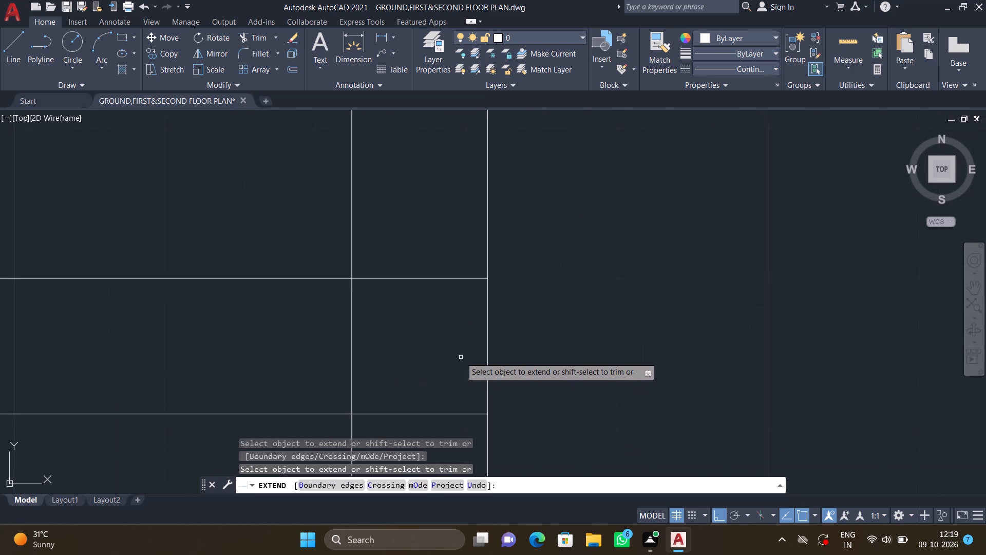
{"action": "key", "text": "Return"}
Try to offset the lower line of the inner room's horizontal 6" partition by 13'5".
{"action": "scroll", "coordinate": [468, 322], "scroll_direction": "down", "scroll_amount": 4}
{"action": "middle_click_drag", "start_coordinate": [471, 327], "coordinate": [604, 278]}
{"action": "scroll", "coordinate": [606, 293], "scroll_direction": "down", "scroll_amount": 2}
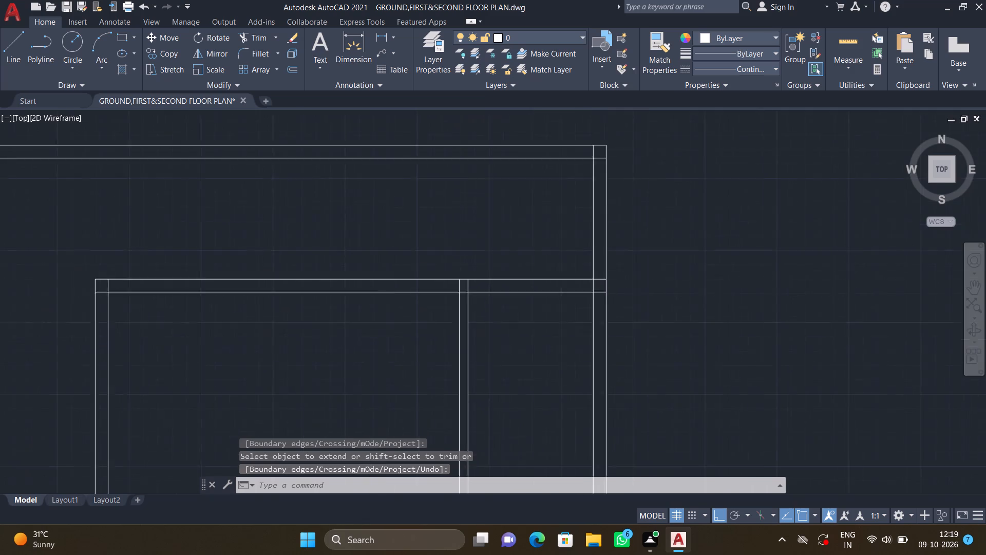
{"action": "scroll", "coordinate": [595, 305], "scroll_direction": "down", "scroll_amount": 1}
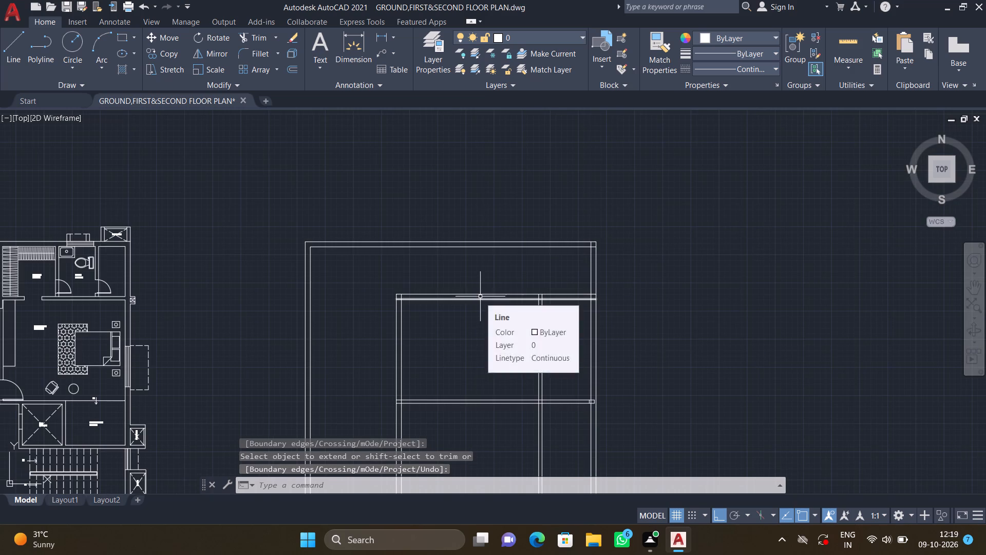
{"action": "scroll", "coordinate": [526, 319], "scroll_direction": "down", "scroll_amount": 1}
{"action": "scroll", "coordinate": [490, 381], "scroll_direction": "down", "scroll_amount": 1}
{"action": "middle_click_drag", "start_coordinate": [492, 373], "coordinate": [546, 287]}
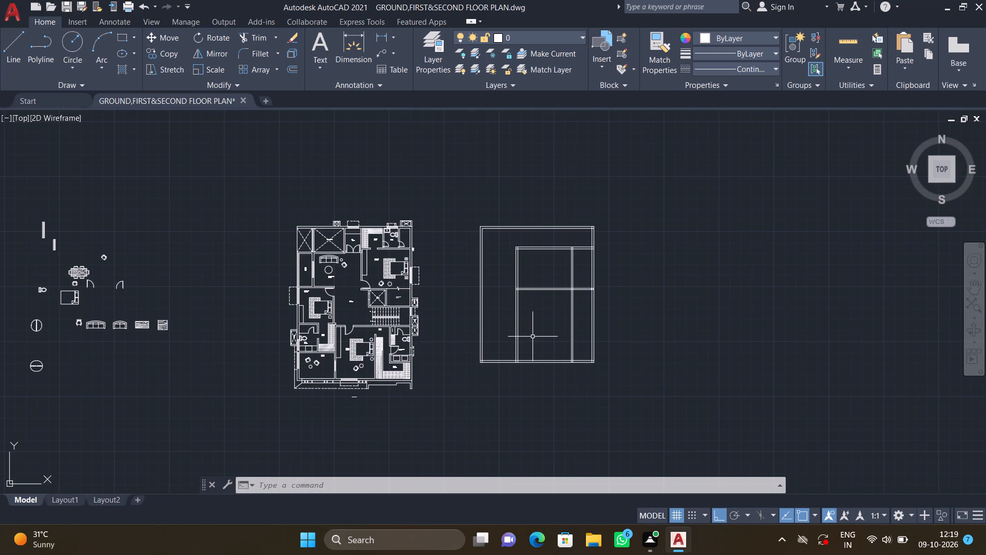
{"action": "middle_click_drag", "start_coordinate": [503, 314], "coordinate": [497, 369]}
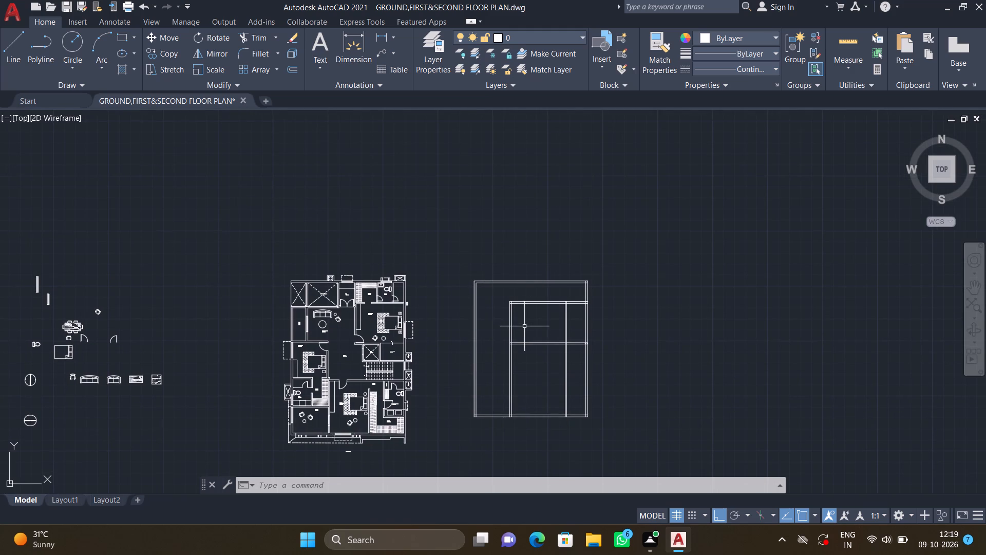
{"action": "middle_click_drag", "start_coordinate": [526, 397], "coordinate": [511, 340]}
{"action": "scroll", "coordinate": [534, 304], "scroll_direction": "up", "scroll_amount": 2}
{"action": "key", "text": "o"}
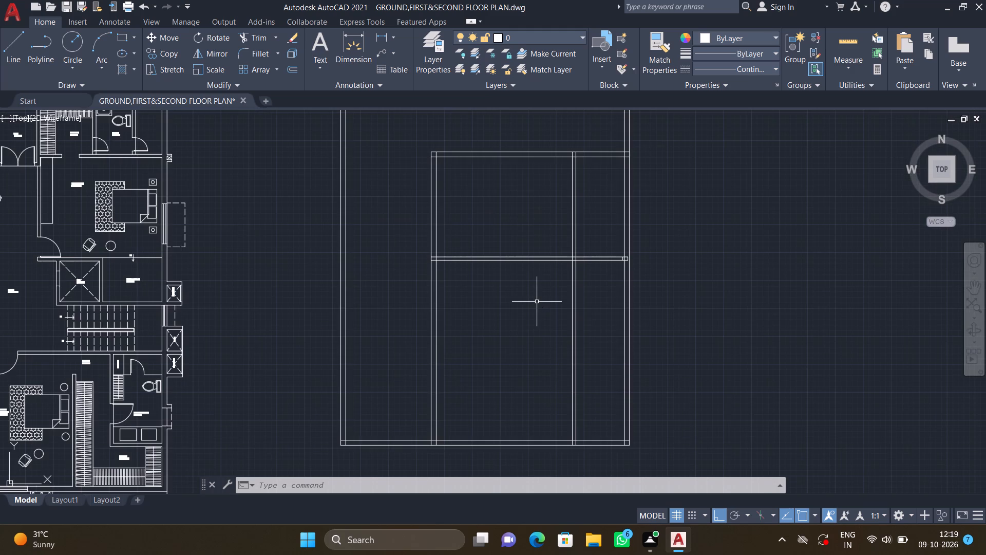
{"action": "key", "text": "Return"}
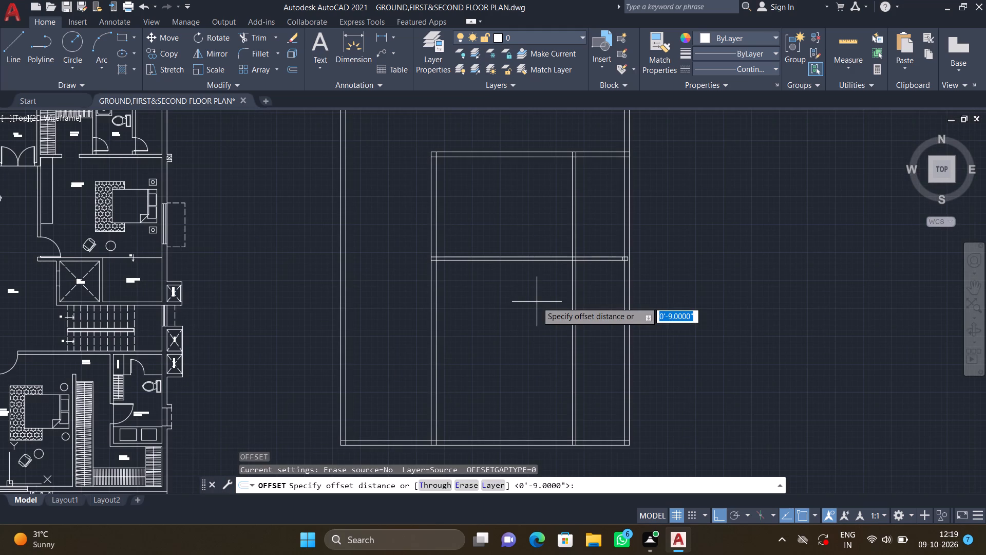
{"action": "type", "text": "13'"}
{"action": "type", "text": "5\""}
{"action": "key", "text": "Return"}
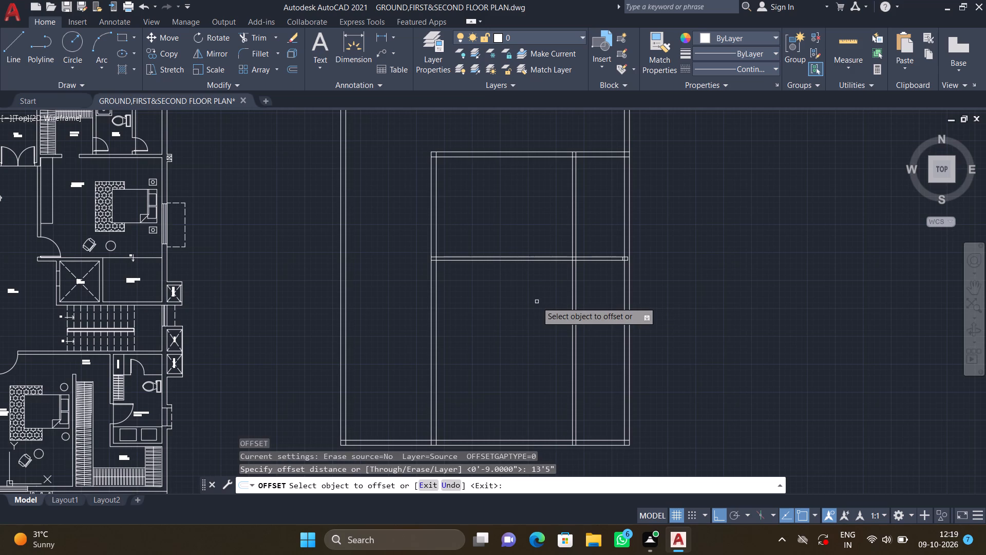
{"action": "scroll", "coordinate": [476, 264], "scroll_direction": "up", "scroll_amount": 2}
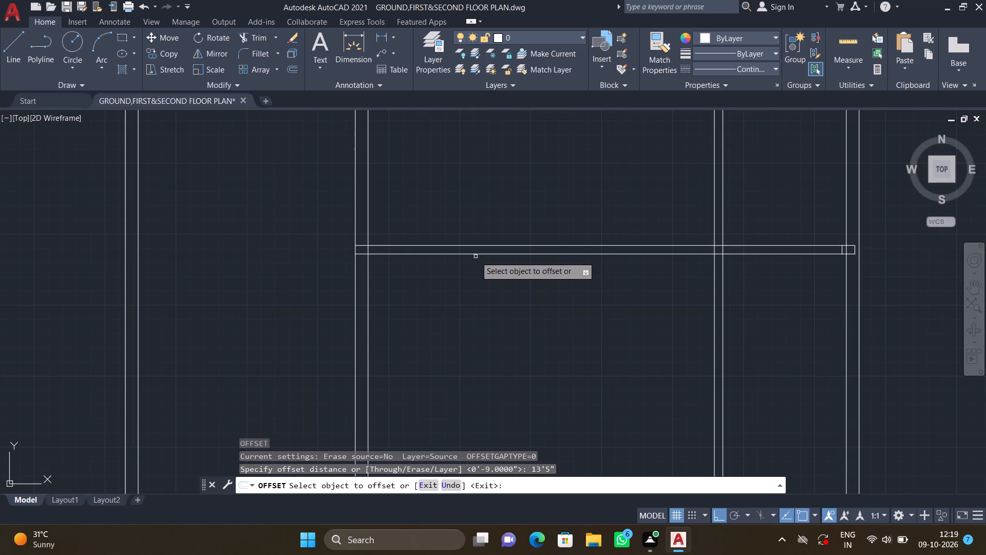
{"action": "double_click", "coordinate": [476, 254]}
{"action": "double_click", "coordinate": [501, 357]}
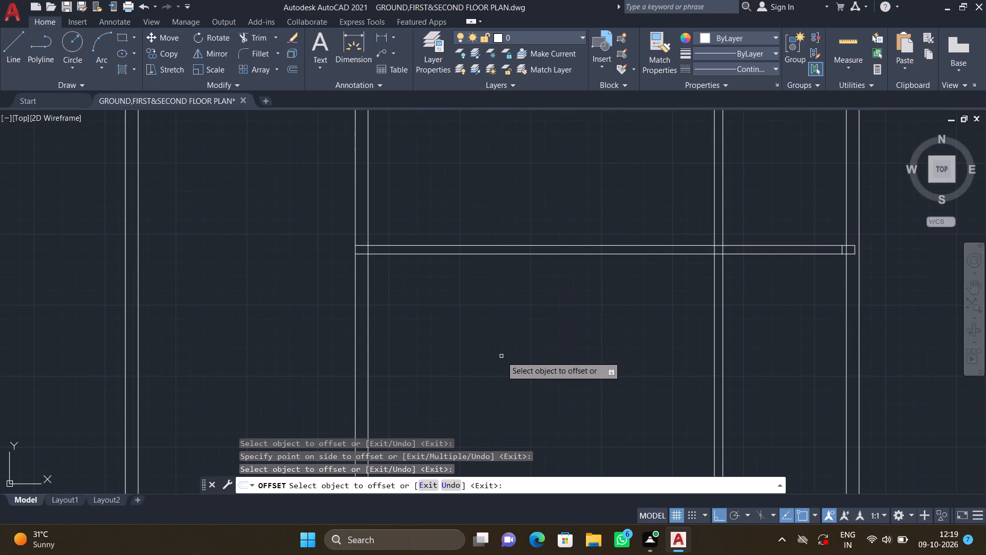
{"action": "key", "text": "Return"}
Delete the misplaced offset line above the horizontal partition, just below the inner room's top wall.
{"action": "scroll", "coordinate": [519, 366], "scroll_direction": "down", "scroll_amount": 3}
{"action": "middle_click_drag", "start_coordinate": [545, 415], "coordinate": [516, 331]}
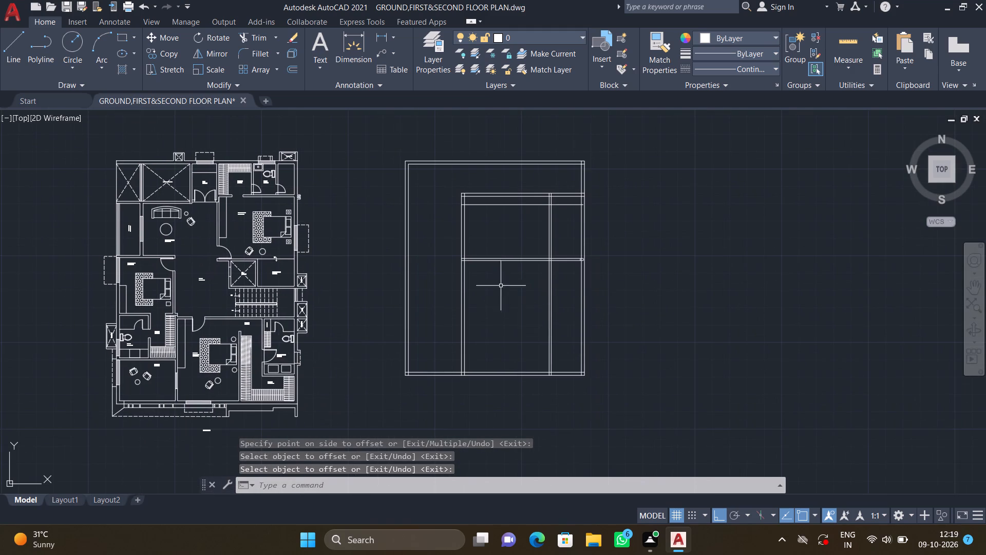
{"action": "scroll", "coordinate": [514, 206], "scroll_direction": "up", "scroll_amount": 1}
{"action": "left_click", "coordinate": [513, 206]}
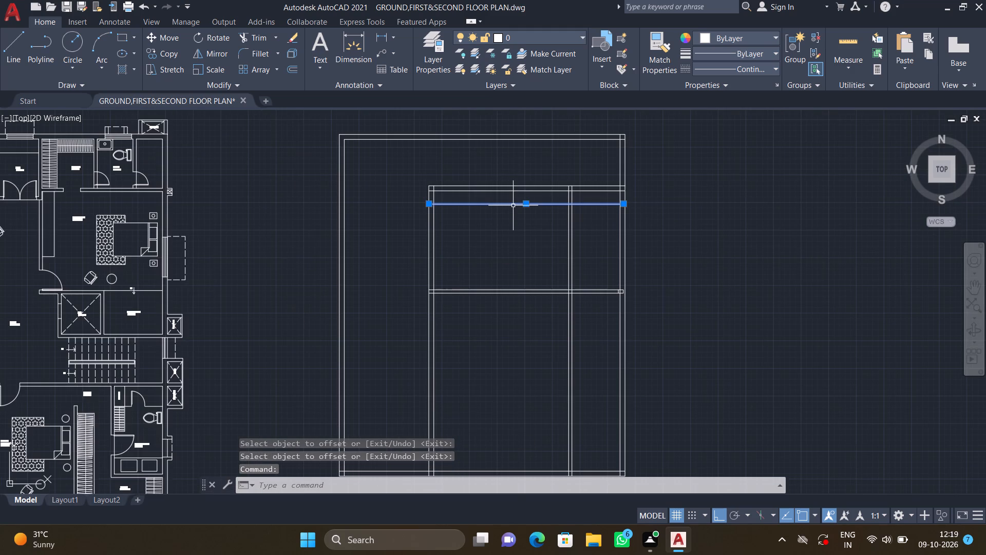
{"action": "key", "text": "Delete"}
Offset the lower line of the inner room's horizontal partition 13'5" downward.
{"action": "key", "text": "o"}
{"action": "key", "text": "Return"}
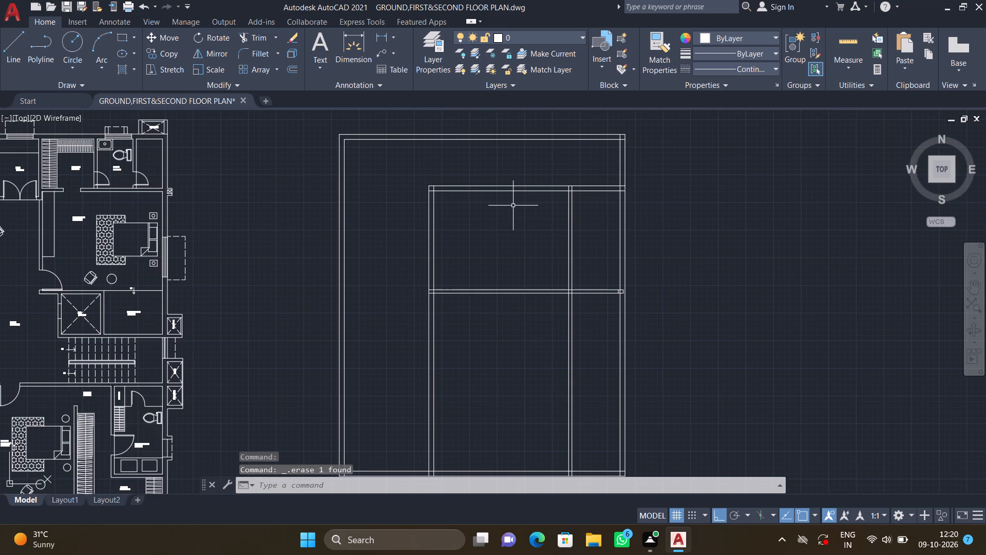
{"action": "type", "text": "13'"}
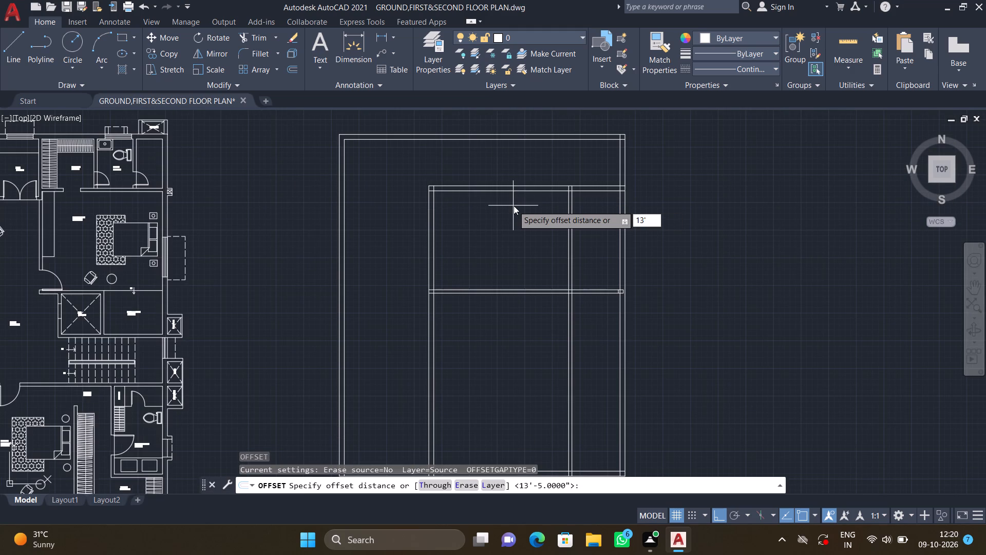
{"action": "type", "text": "5\""}
{"action": "key", "text": "Return"}
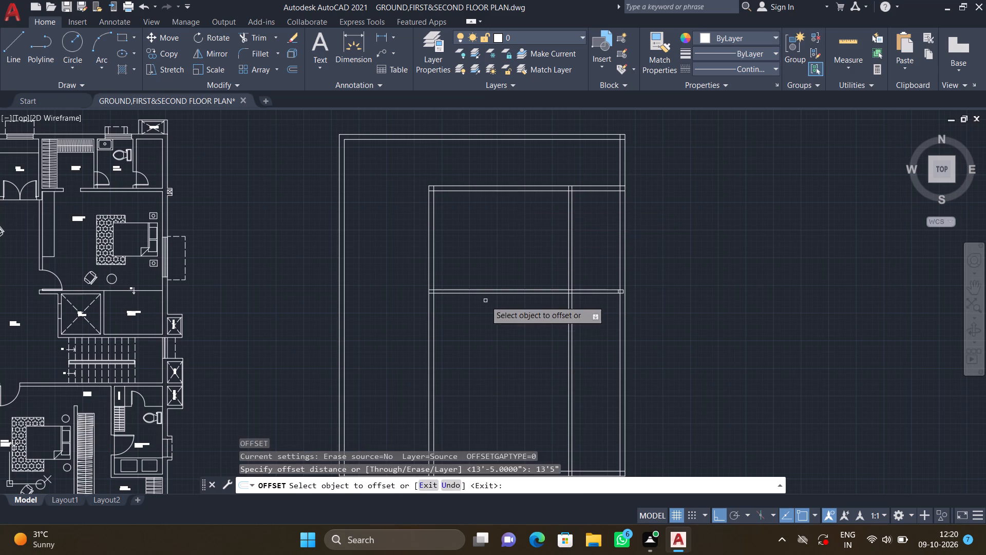
{"action": "scroll", "coordinate": [485, 301], "scroll_direction": "up", "scroll_amount": 2}
{"action": "double_click", "coordinate": [491, 281]}
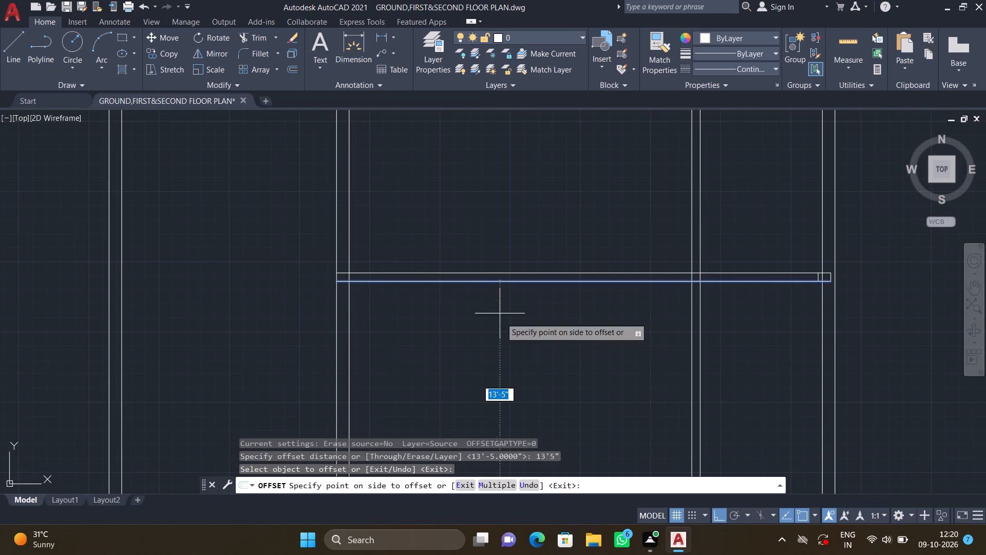
{"action": "double_click", "coordinate": [508, 357]}
{"action": "key", "text": "Return"}
Offset the new horizontal line 6" downward to form a second horizontal partition.
{"action": "scroll", "coordinate": [509, 363], "scroll_direction": "down", "scroll_amount": 3}
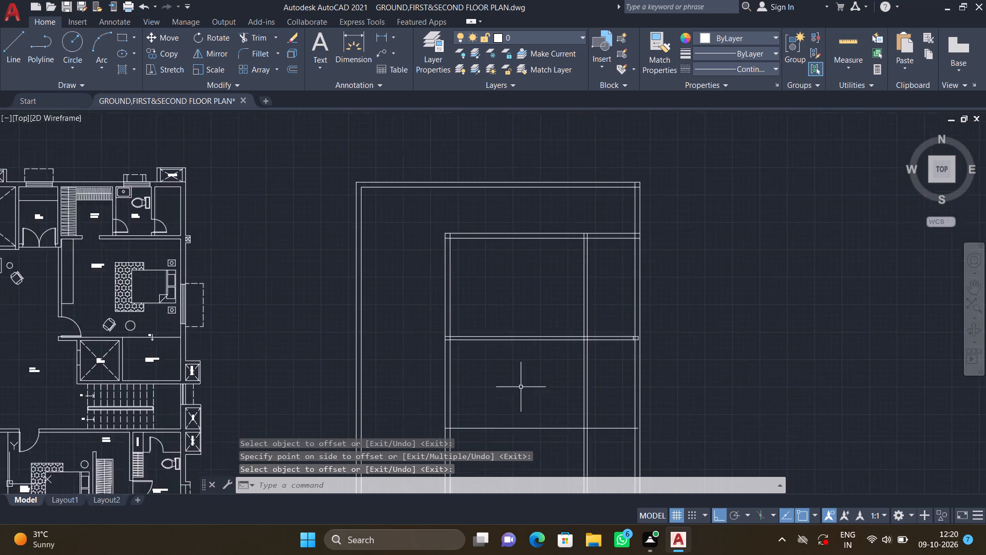
{"action": "middle_click_drag", "start_coordinate": [518, 421], "coordinate": [497, 355]}
{"action": "scroll", "coordinate": [505, 366], "scroll_direction": "up", "scroll_amount": 2}
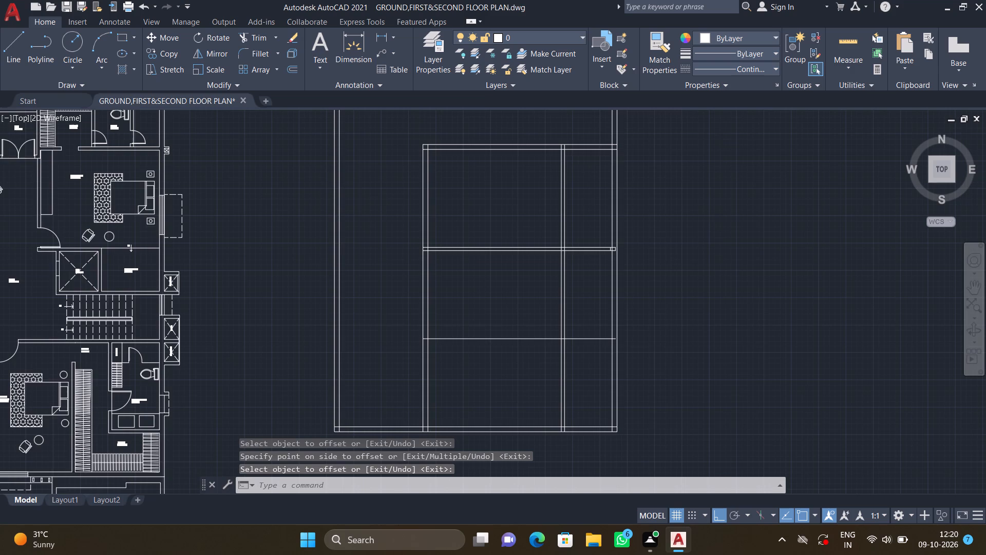
{"action": "key", "text": "o"}
{"action": "key", "text": "Return"}
{"action": "type", "text": "6\""}
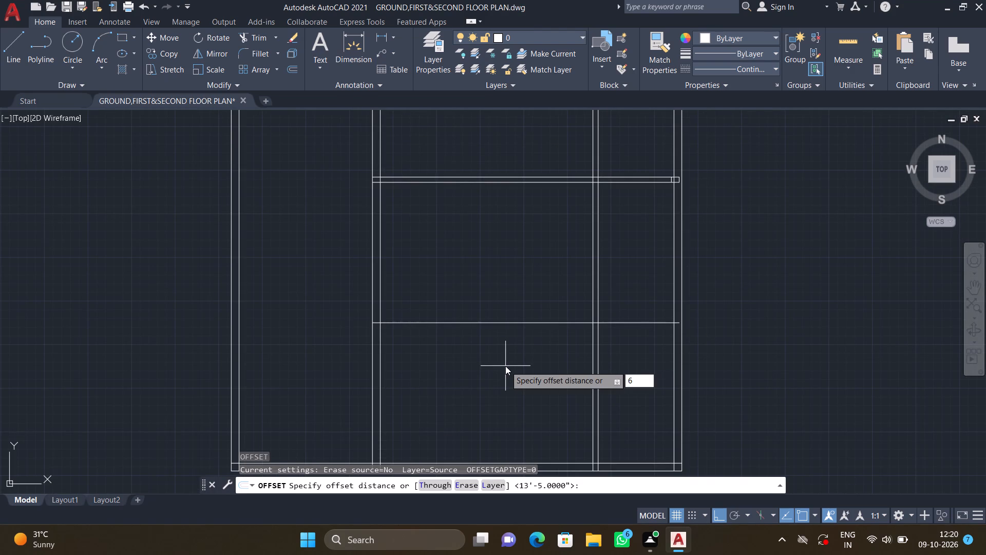
{"action": "key", "text": "Return"}
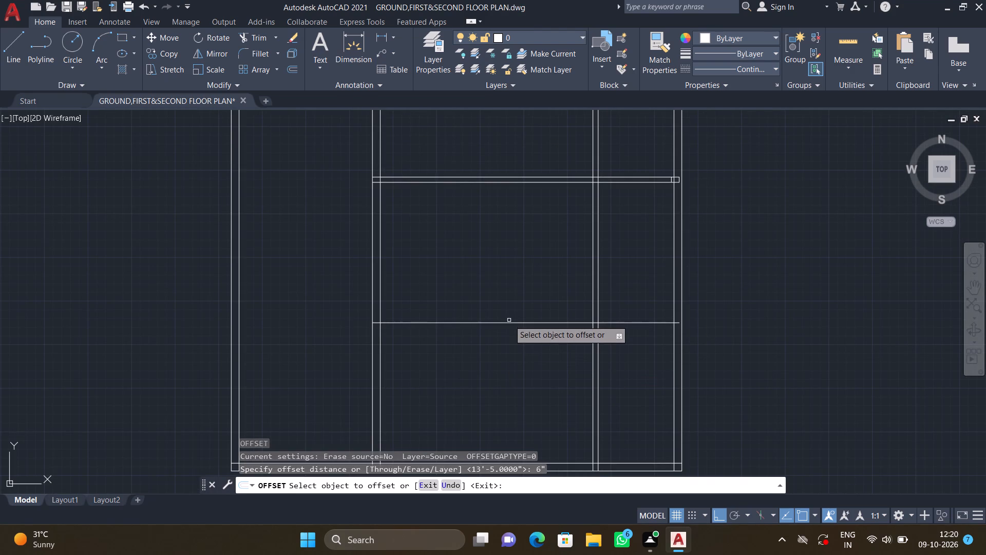
{"action": "left_click", "coordinate": [508, 324]}
{"action": "left_click", "coordinate": [508, 369]}
{"action": "key", "text": "Return"}
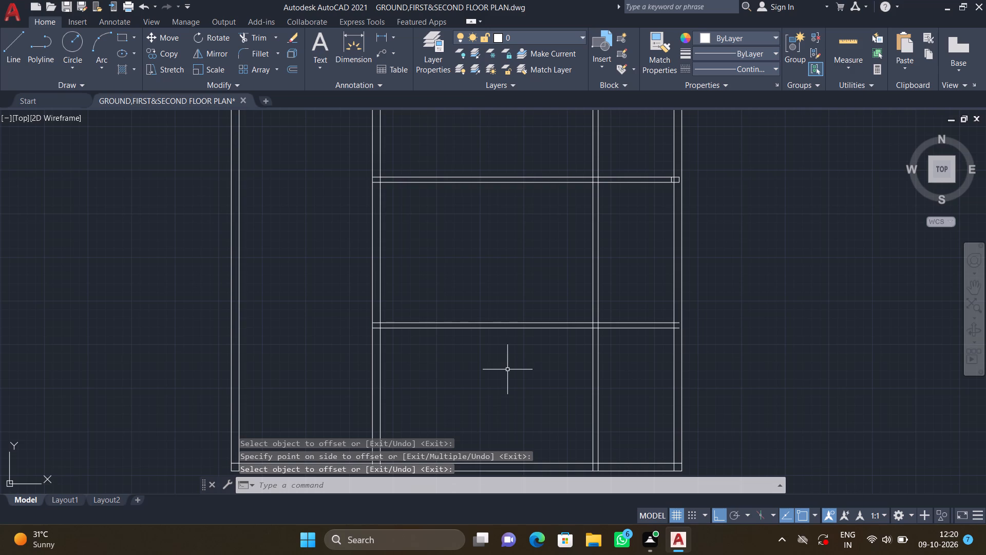
Offset the lower line of the second horizontal partition 16'2" downward, past the bottom wall.
{"action": "middle_click_drag", "start_coordinate": [502, 385], "coordinate": [492, 328]}
{"action": "scroll", "coordinate": [497, 333], "scroll_direction": "down", "scroll_amount": 1}
{"action": "key", "text": "o"}
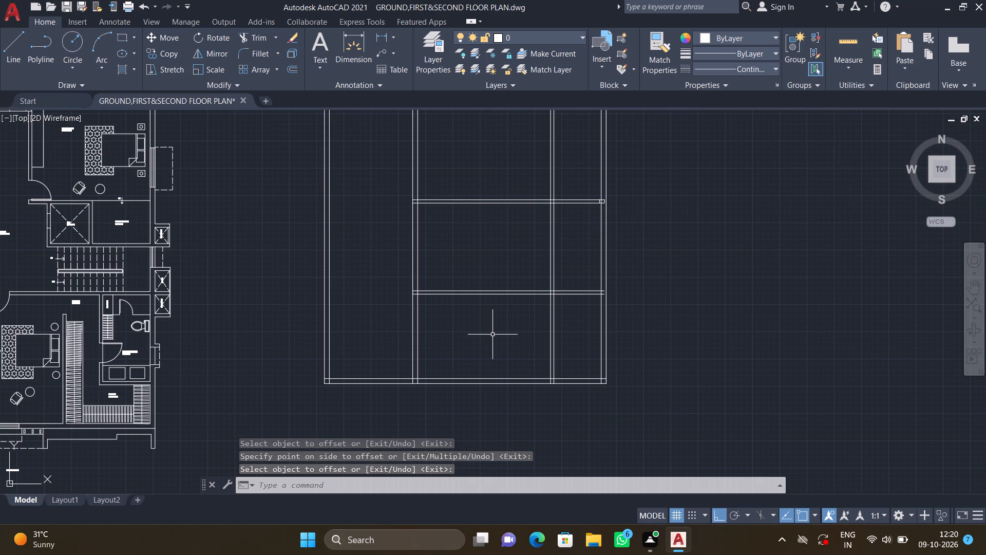
{"action": "key", "text": "Return"}
{"action": "type", "text": "16'"}
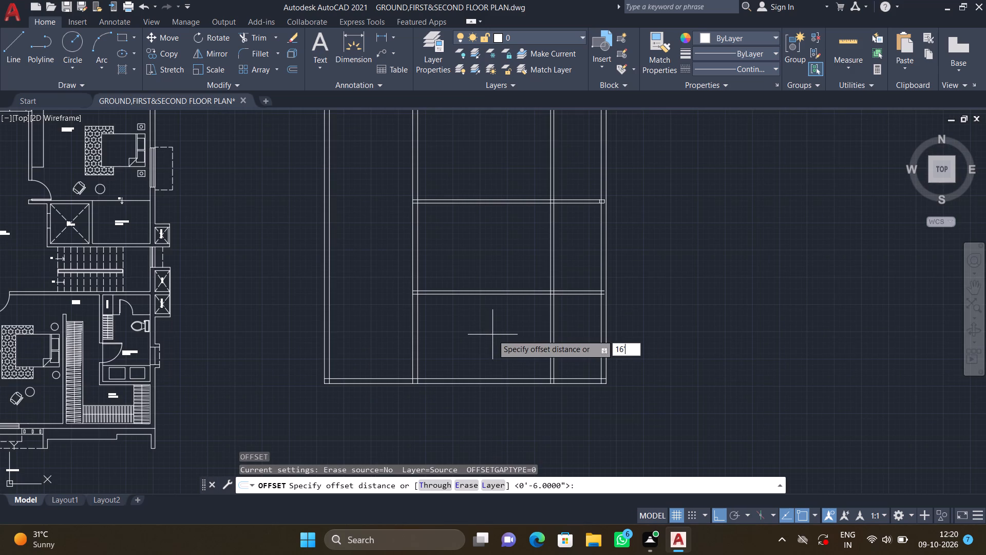
{"action": "key", "text": "2"}
{"action": "key", "text": "shift+quotedbl"}
{"action": "key", "text": "Return"}
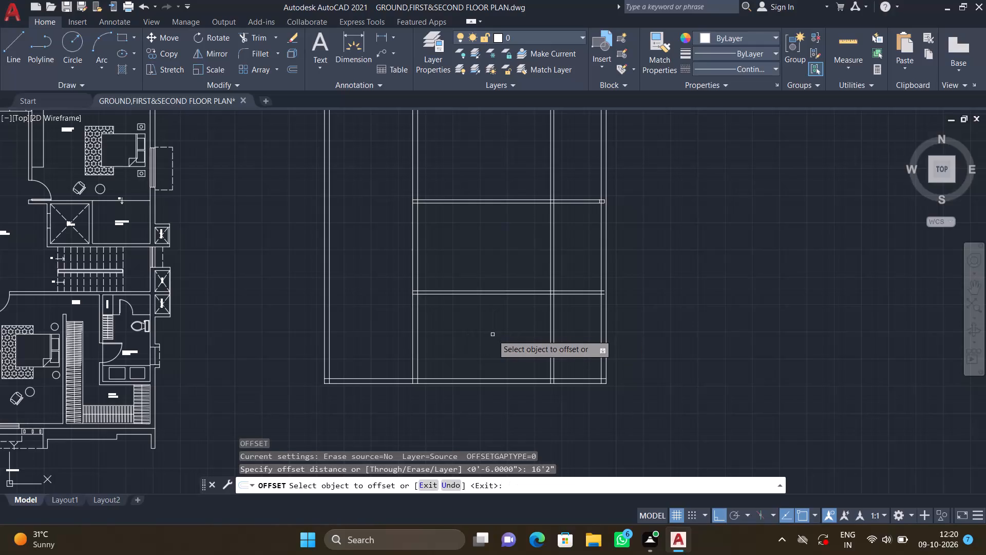
{"action": "scroll", "coordinate": [464, 298], "scroll_direction": "up", "scroll_amount": 2}
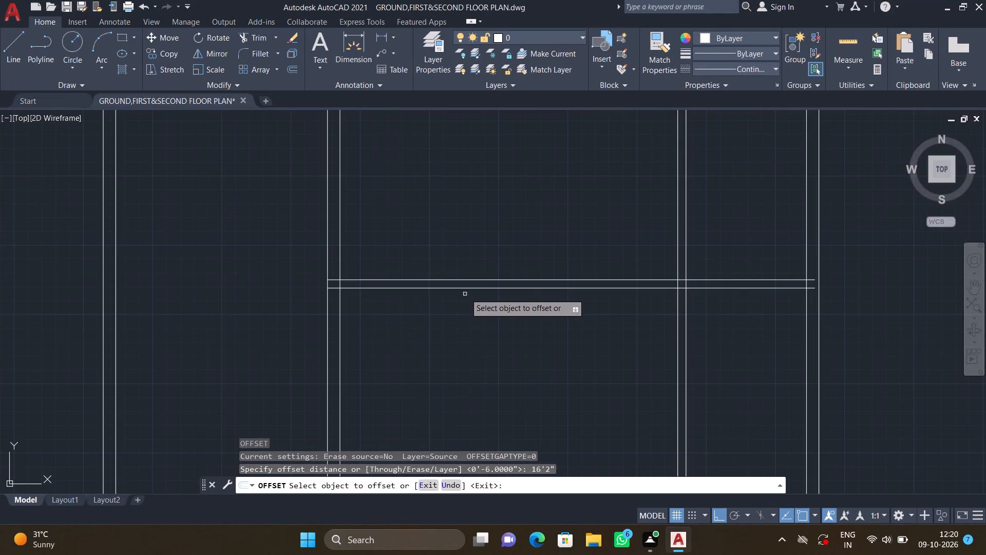
{"action": "double_click", "coordinate": [466, 289]}
{"action": "scroll", "coordinate": [469, 375], "scroll_direction": "down", "scroll_amount": 2}
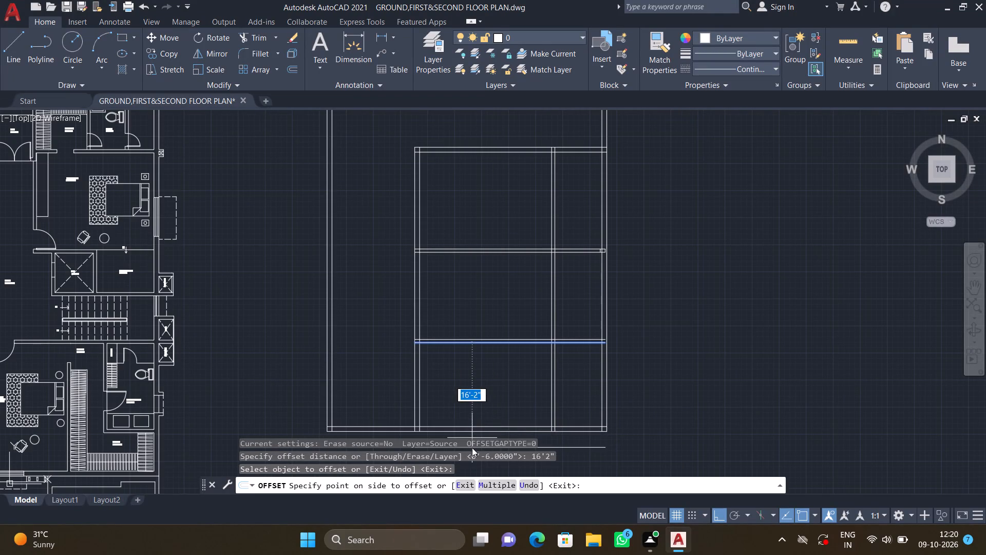
{"action": "left_click", "coordinate": [513, 414]}
{"action": "scroll", "coordinate": [513, 410], "scroll_direction": "down", "scroll_amount": 2}
{"action": "middle_click_drag", "start_coordinate": [509, 395], "coordinate": [514, 357]}
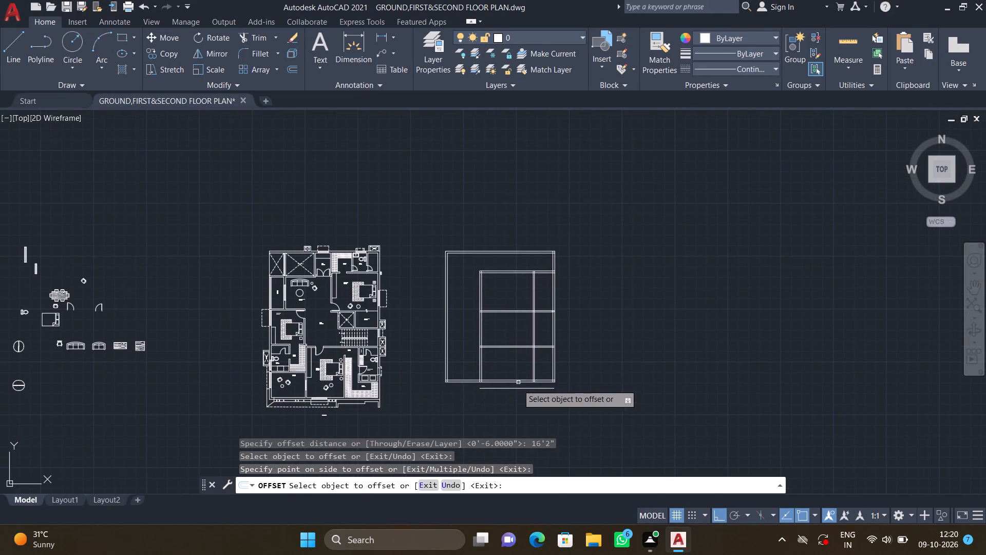
{"action": "scroll", "coordinate": [514, 396], "scroll_direction": "up", "scroll_amount": 2}
{"action": "key", "text": "Return"}
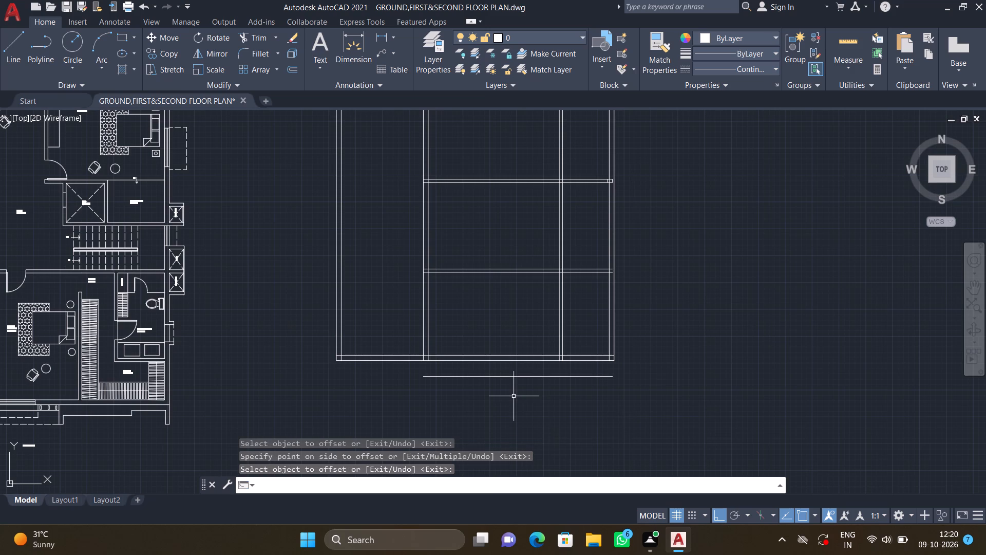
Trim away both lines of the old bottom wall in every span between the vertical walls and partition.
{"action": "type", "text": "TR"}
{"action": "key", "text": "Return"}
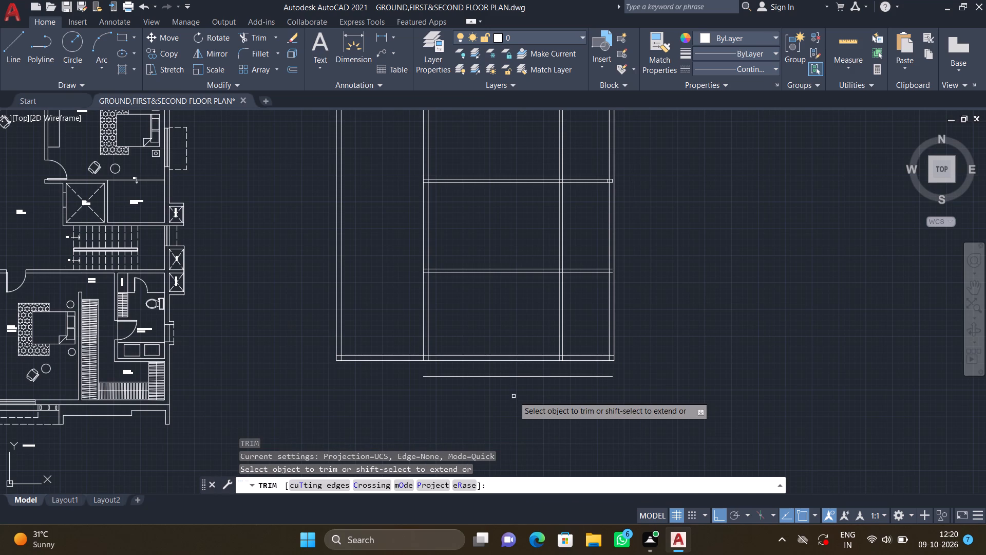
{"action": "left_click_drag", "start_coordinate": [484, 363], "coordinate": [481, 347]}
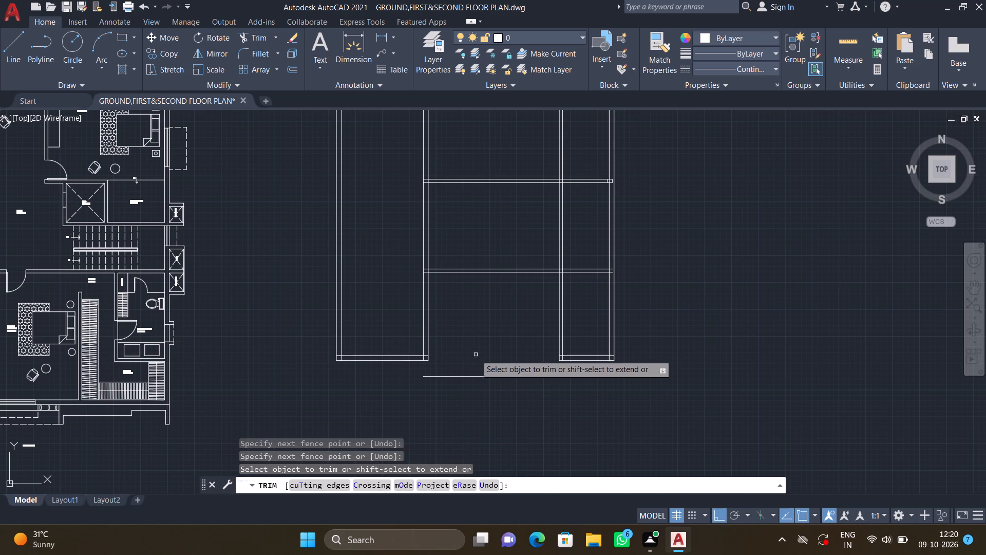
{"action": "left_click", "coordinate": [399, 357]}
{"action": "left_click", "coordinate": [399, 362]}
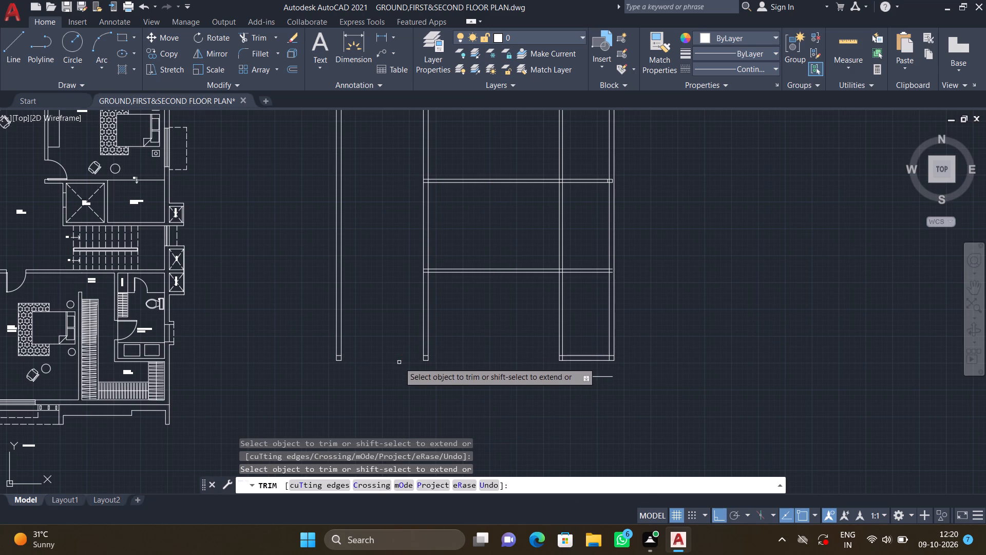
{"action": "scroll", "coordinate": [568, 359], "scroll_direction": "up", "scroll_amount": 1}
{"action": "double_click", "coordinate": [574, 355]}
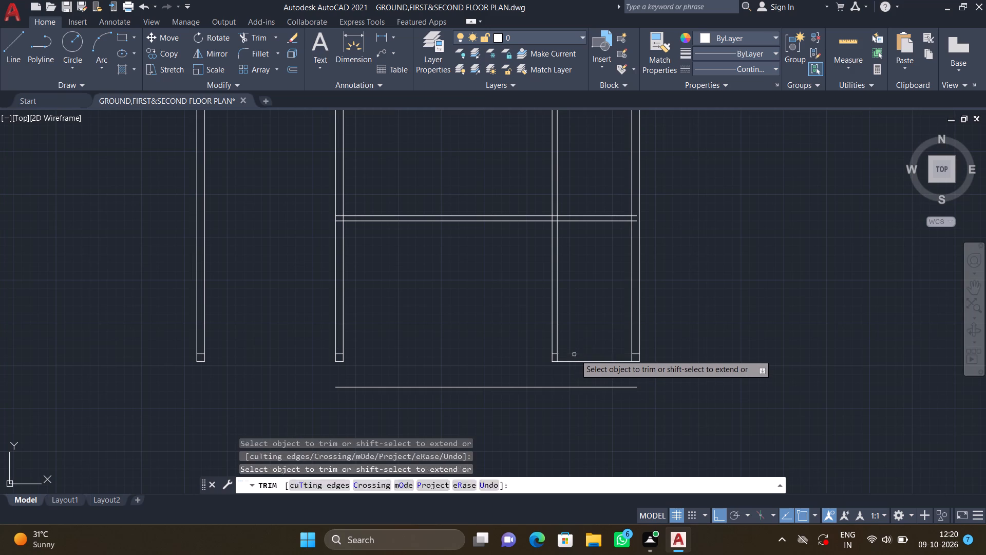
{"action": "left_click", "coordinate": [577, 371]}
Trim the old bottom wall's leftover pieces inside the vertical partition, the right wall and the far-left outer wall.
{"action": "scroll", "coordinate": [554, 357], "scroll_direction": "up", "scroll_amount": 2}
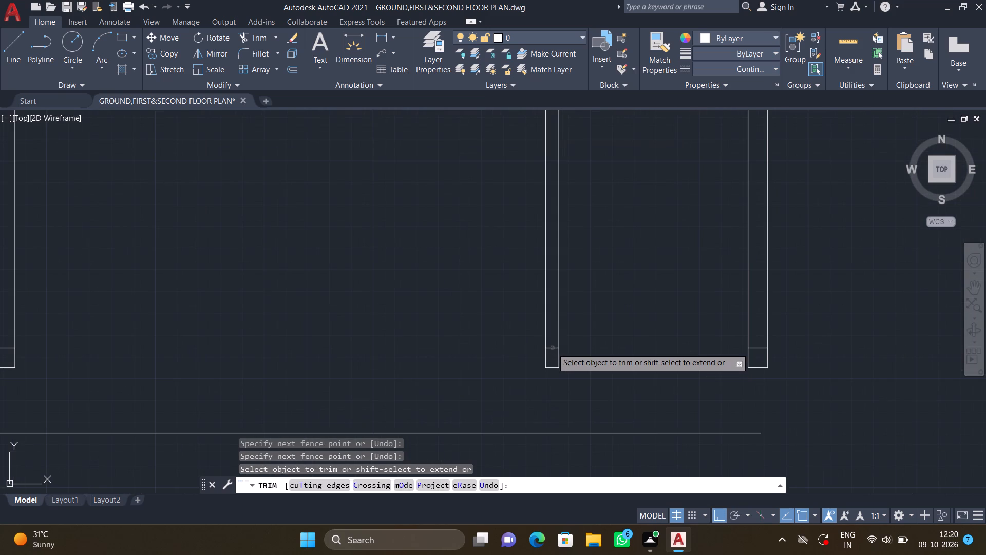
{"action": "double_click", "coordinate": [552, 348]}
{"action": "left_click", "coordinate": [551, 367]}
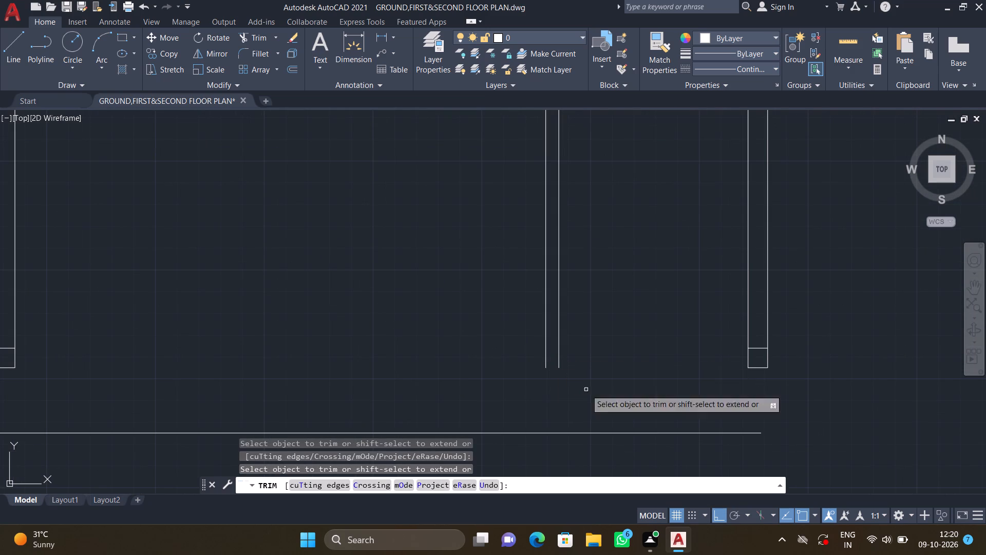
{"action": "double_click", "coordinate": [753, 348]}
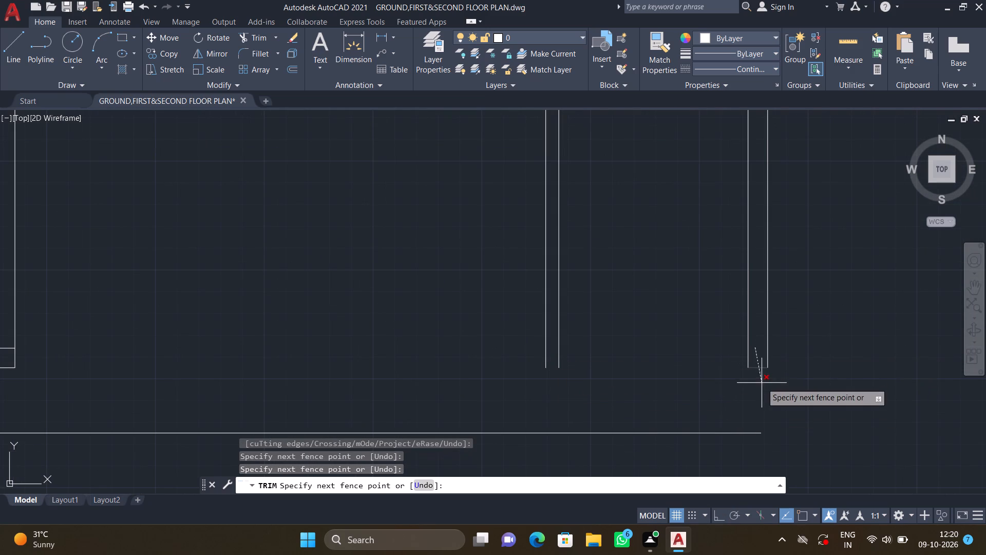
{"action": "left_click", "coordinate": [762, 383]}
{"action": "scroll", "coordinate": [583, 401], "scroll_direction": "down", "scroll_amount": 3}
{"action": "middle_click_drag", "start_coordinate": [492, 419], "coordinate": [546, 386]}
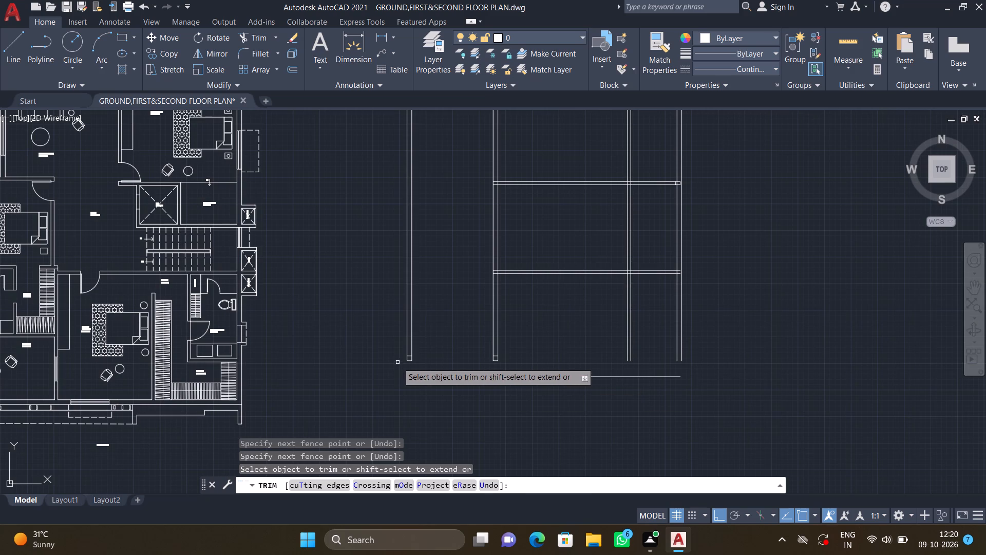
{"action": "scroll", "coordinate": [413, 360], "scroll_direction": "up", "scroll_amount": 3}
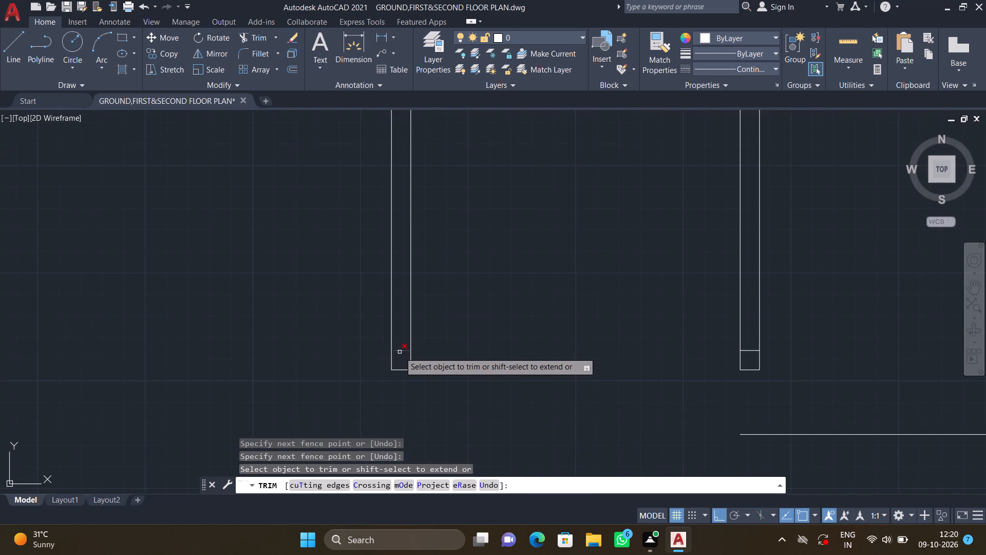
{"action": "left_click", "coordinate": [400, 351]}
{"action": "left_click", "coordinate": [404, 369]}
{"action": "scroll", "coordinate": [531, 408], "scroll_direction": "down", "scroll_amount": 2}
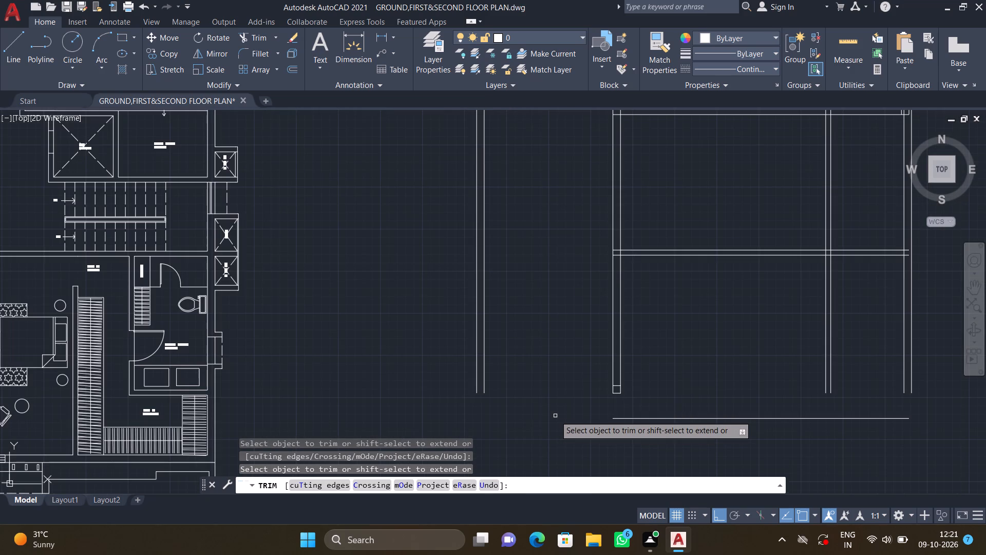
{"action": "key", "text": "Return"}
Erase the two short leftover lines at the lower end of the inner room's left wall.
{"action": "scroll", "coordinate": [564, 422], "scroll_direction": "down", "scroll_amount": 2}
{"action": "middle_click_drag", "start_coordinate": [661, 444], "coordinate": [563, 382]}
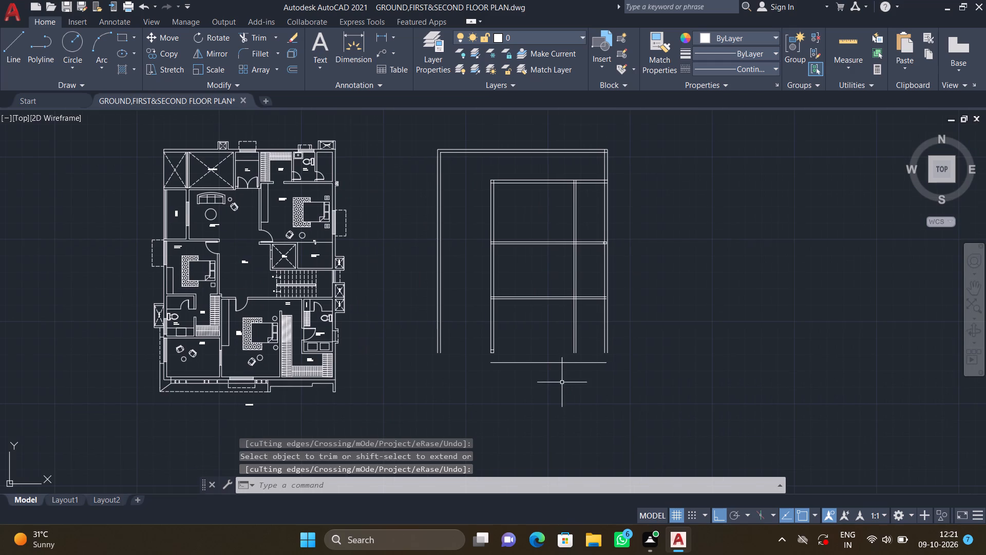
{"action": "scroll", "coordinate": [560, 381], "scroll_direction": "up", "scroll_amount": 1}
{"action": "scroll", "coordinate": [515, 366], "scroll_direction": "up", "scroll_amount": 3}
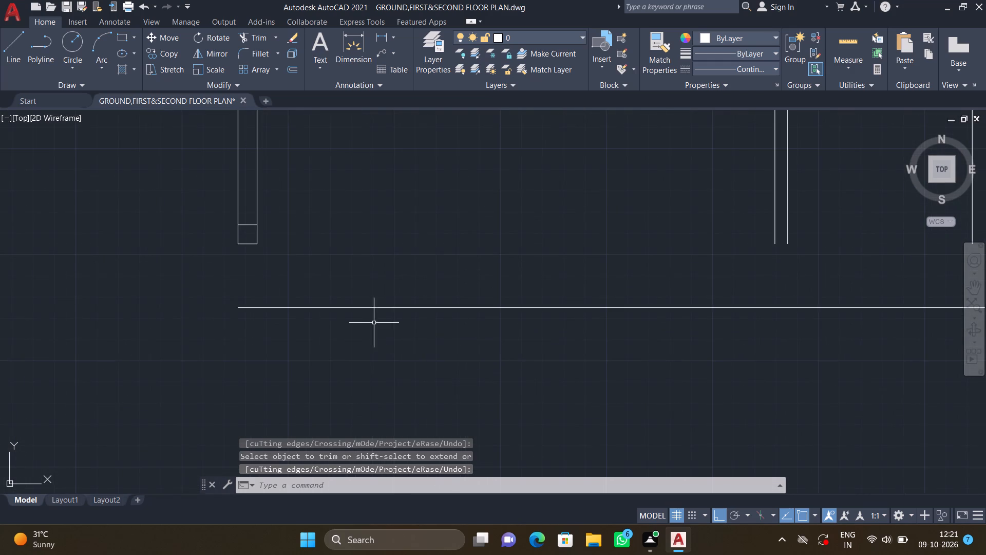
{"action": "middle_click_drag", "start_coordinate": [388, 329], "coordinate": [542, 371]}
{"action": "left_click", "coordinate": [401, 267]}
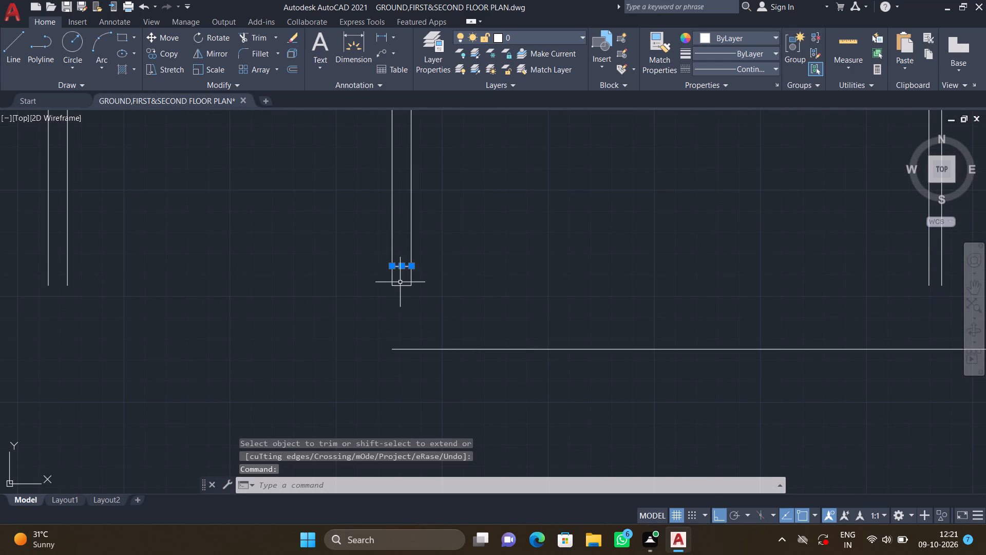
{"action": "double_click", "coordinate": [400, 287]}
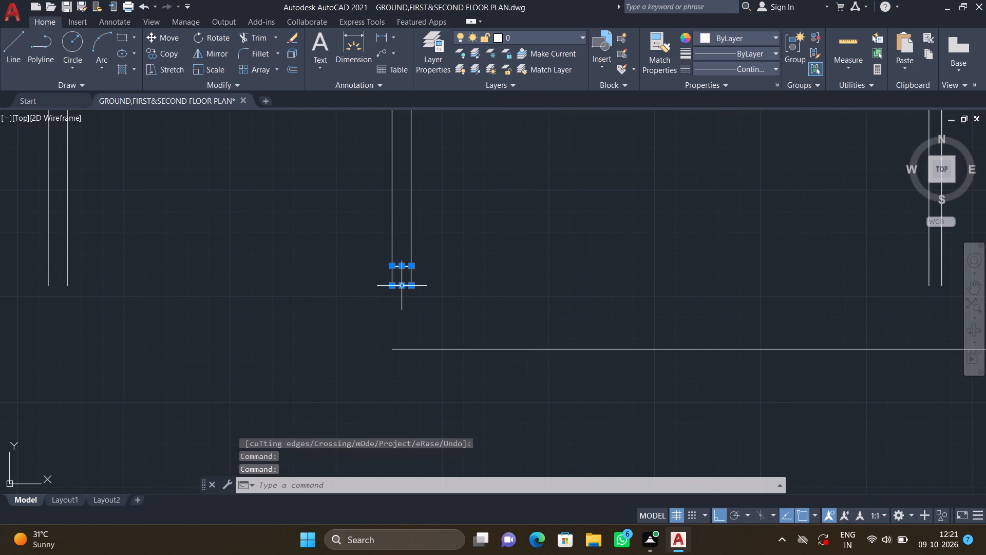
{"action": "key", "text": "Delete"}
Offset the new bottom wall line 9" downward to give the wall its thickness.
{"action": "scroll", "coordinate": [495, 265], "scroll_direction": "down", "scroll_amount": 3}
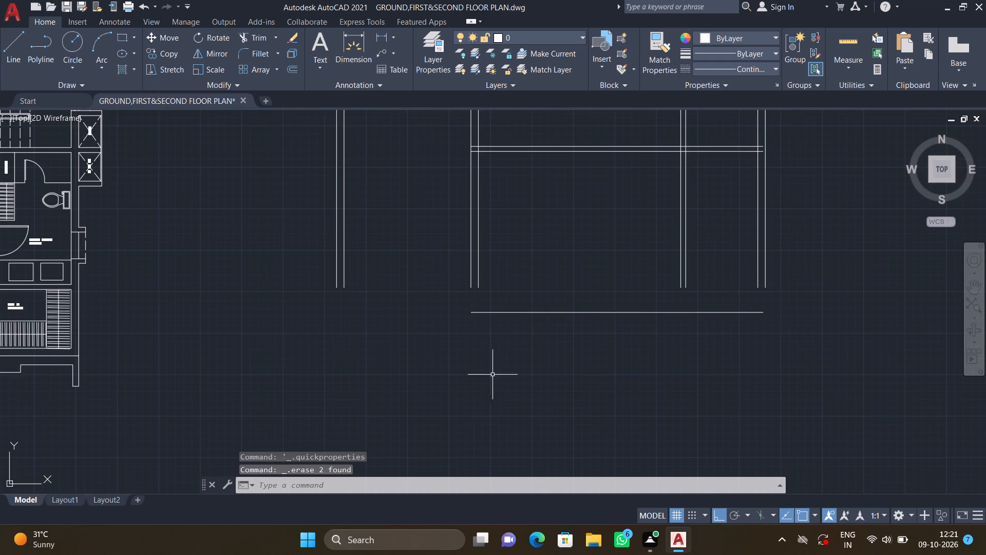
{"action": "middle_click_drag", "start_coordinate": [475, 363], "coordinate": [506, 346]}
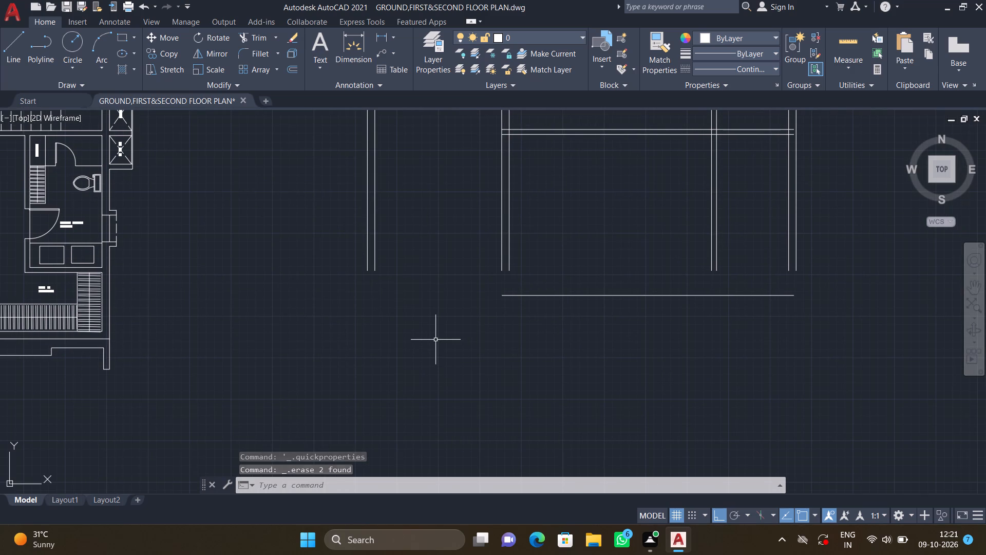
{"action": "key", "text": "o"}
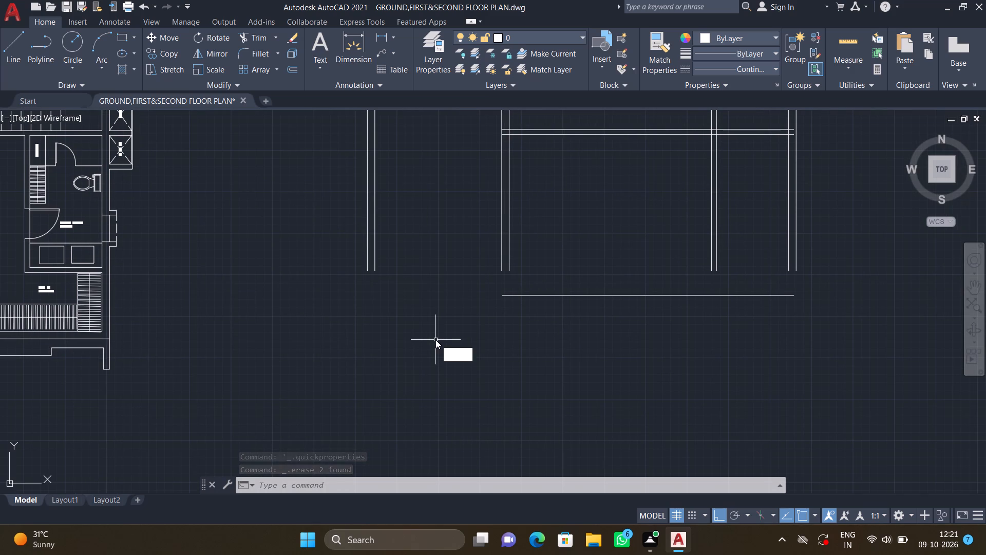
{"action": "key", "text": "Return"}
{"action": "type", "text": "9\""}
{"action": "key", "text": "Return"}
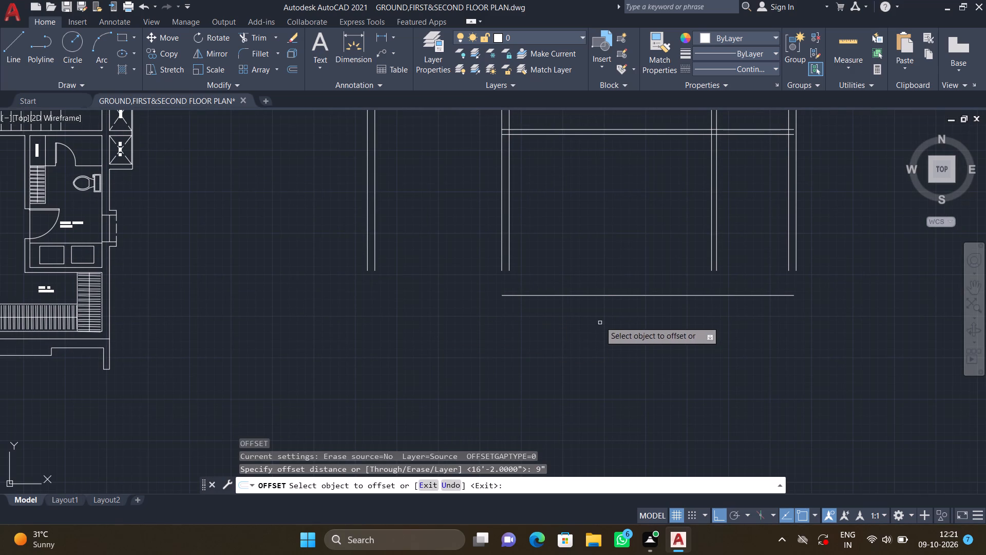
{"action": "left_click", "coordinate": [607, 294]}
{"action": "left_click", "coordinate": [596, 351]}
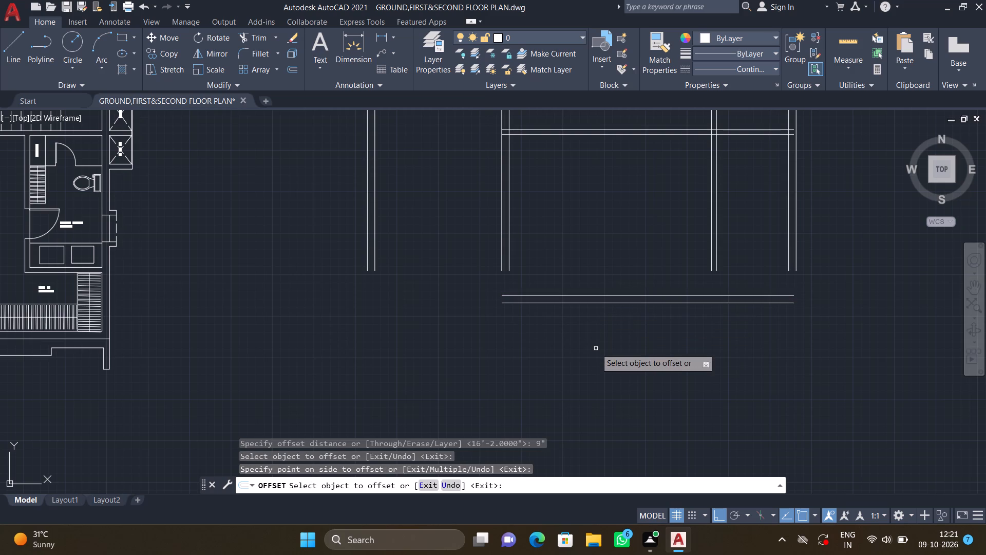
{"action": "key", "text": "Return"}
Extend both lines of the inner room's left wall, both partition lines and the right wall's inner line down to the new bottom wall.
{"action": "type", "text": "EX"}
{"action": "key", "text": "Return"}
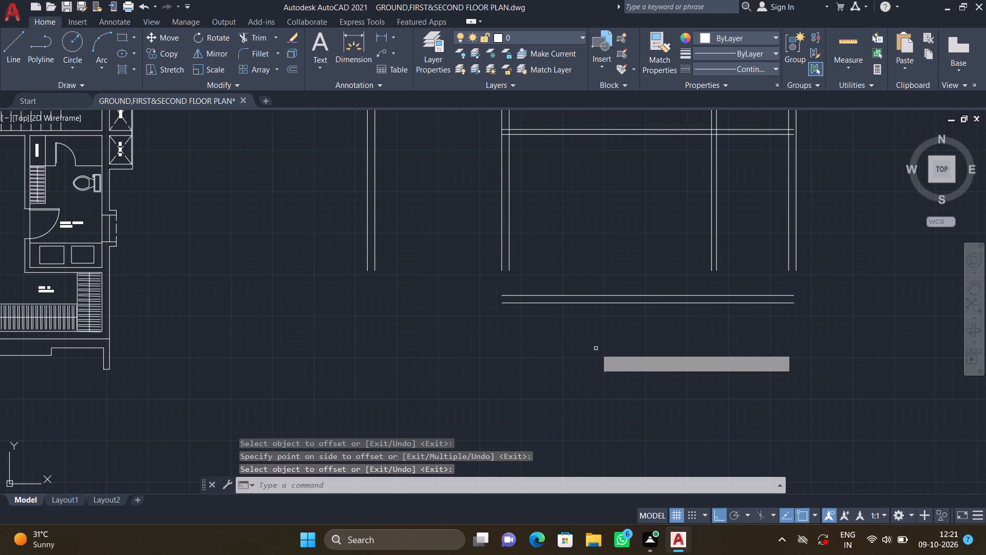
{"action": "left_click", "coordinate": [501, 266]}
{"action": "left_click", "coordinate": [508, 268]}
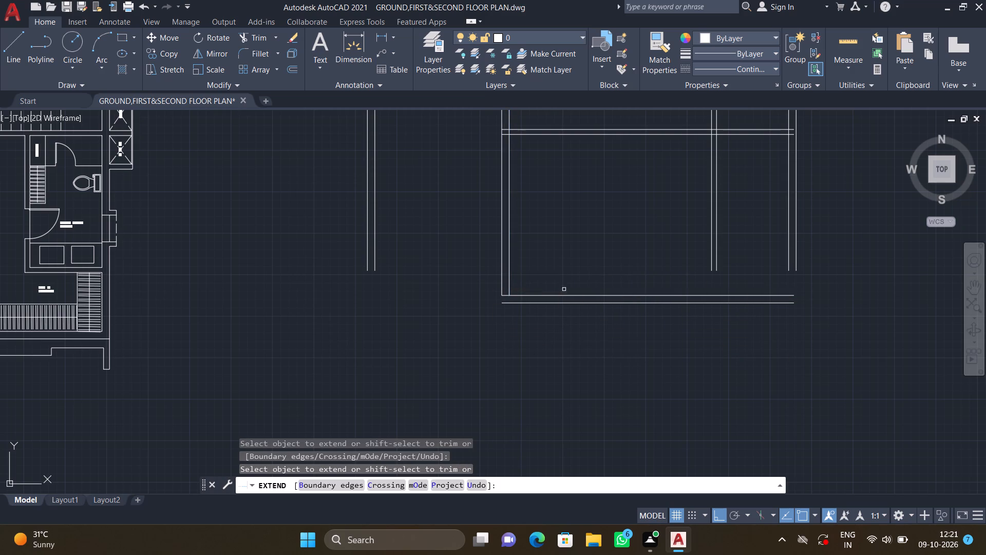
{"action": "scroll", "coordinate": [617, 322], "scroll_direction": "down", "scroll_amount": 1}
{"action": "middle_click_drag", "start_coordinate": [609, 329], "coordinate": [508, 303]}
{"action": "scroll", "coordinate": [574, 262], "scroll_direction": "up", "scroll_amount": 2}
{"action": "left_click", "coordinate": [573, 261]}
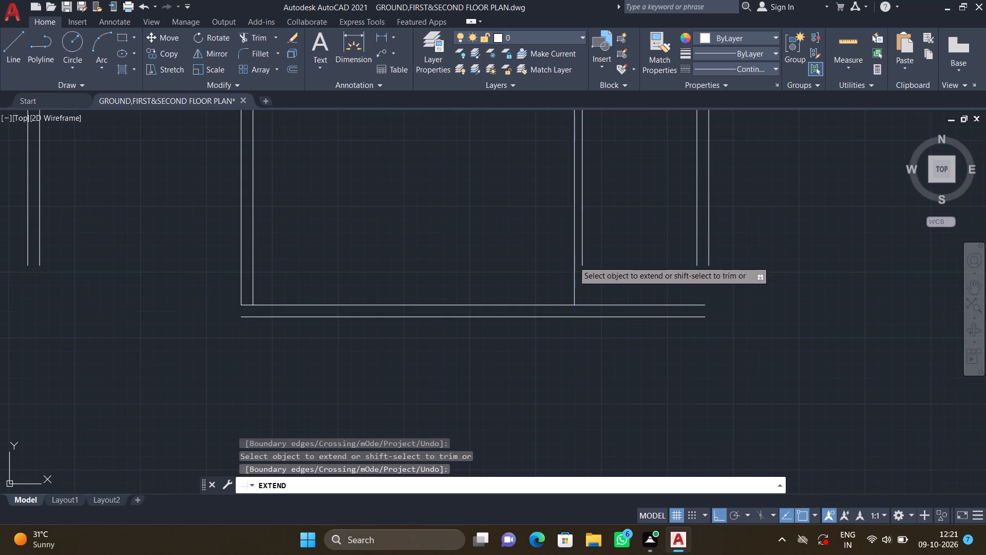
{"action": "left_click", "coordinate": [583, 261]}
{"action": "scroll", "coordinate": [641, 308], "scroll_direction": "down", "scroll_amount": 1}
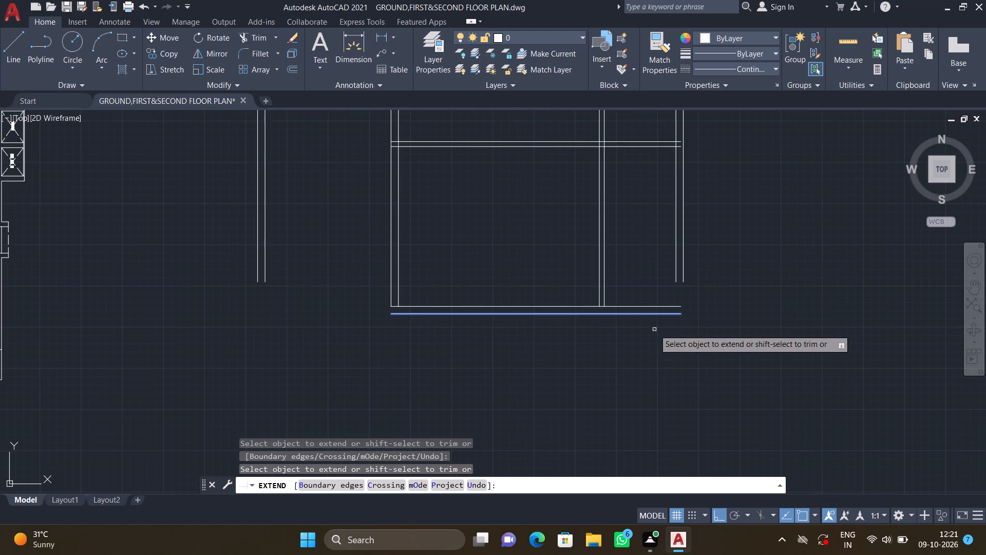
{"action": "middle_click_drag", "start_coordinate": [620, 325], "coordinate": [562, 320]}
{"action": "scroll", "coordinate": [613, 273], "scroll_direction": "up", "scroll_amount": 1}
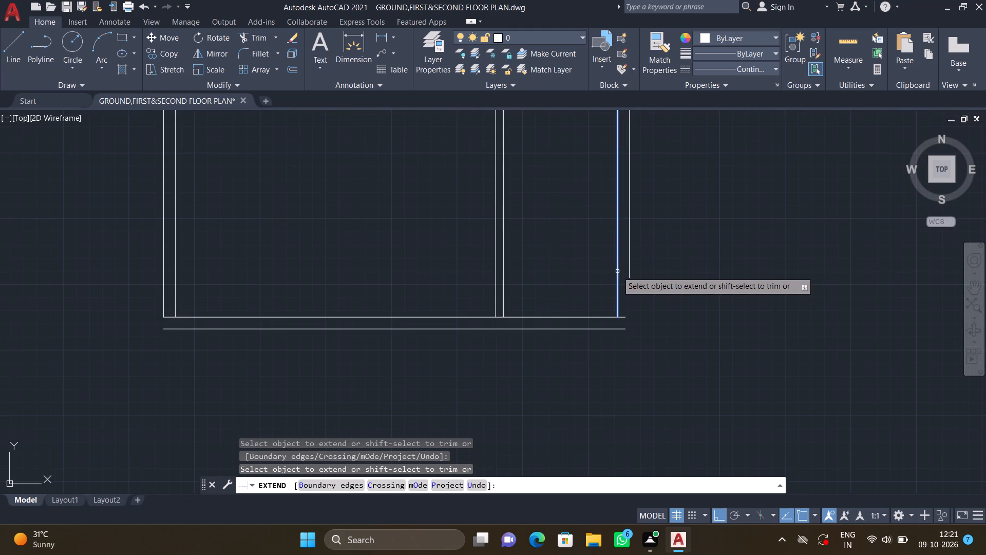
{"action": "left_click", "coordinate": [617, 271]}
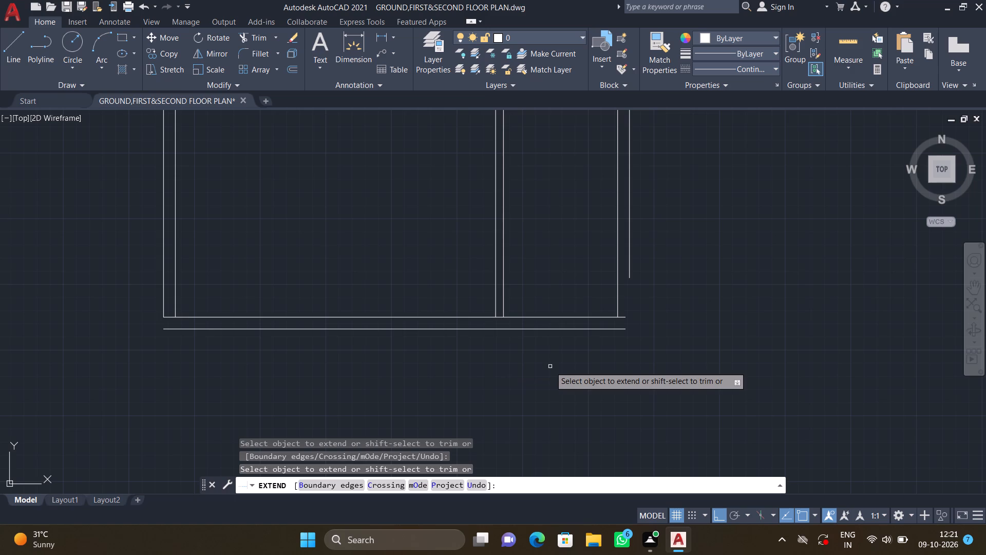
{"action": "key", "text": "Return"}
Draw lines from the right wall's outer line end down to the bottom wall's lower level and across to its lower line's end.
{"action": "key", "text": "l"}
{"action": "key", "text": "Return"}
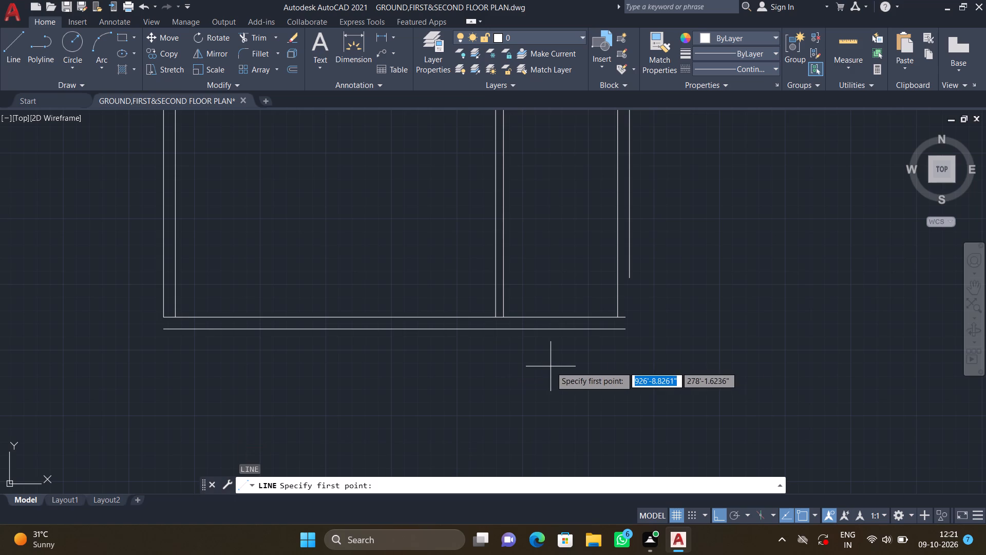
{"action": "scroll", "coordinate": [625, 276], "scroll_direction": "up", "scroll_amount": 3}
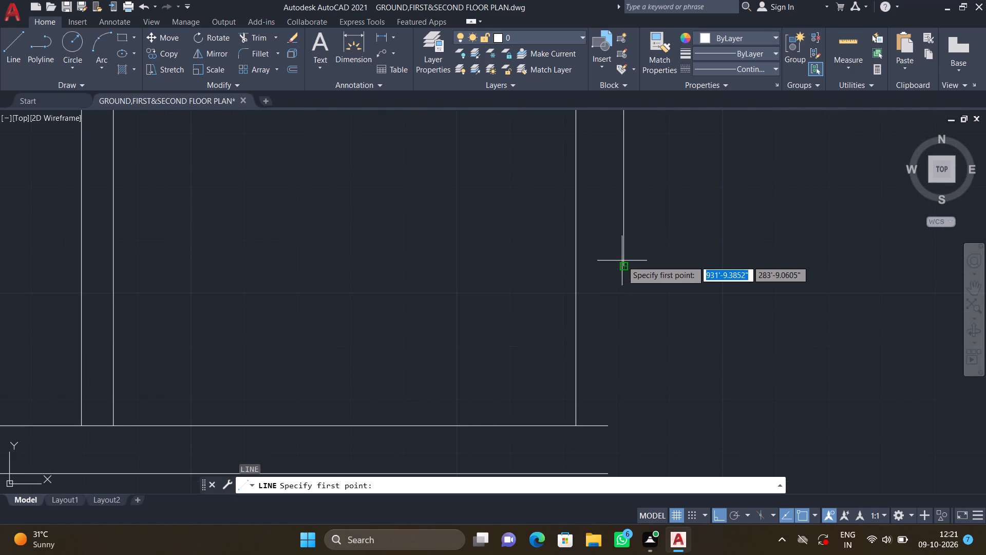
{"action": "left_click", "coordinate": [624, 266]}
{"action": "scroll", "coordinate": [622, 349], "scroll_direction": "down", "scroll_amount": 2}
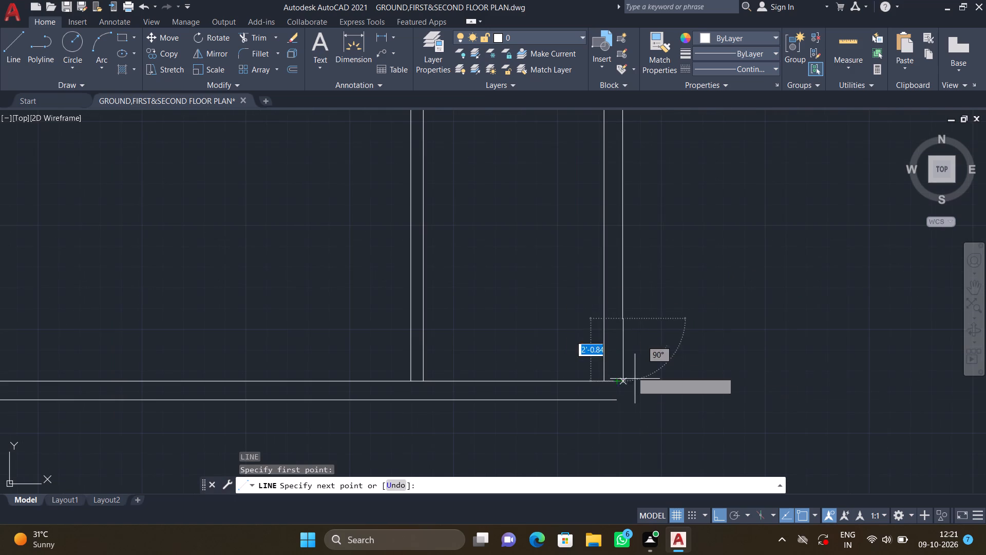
{"action": "middle_click_drag", "start_coordinate": [628, 373], "coordinate": [610, 320]}
{"action": "scroll", "coordinate": [614, 329], "scroll_direction": "up", "scroll_amount": 3}
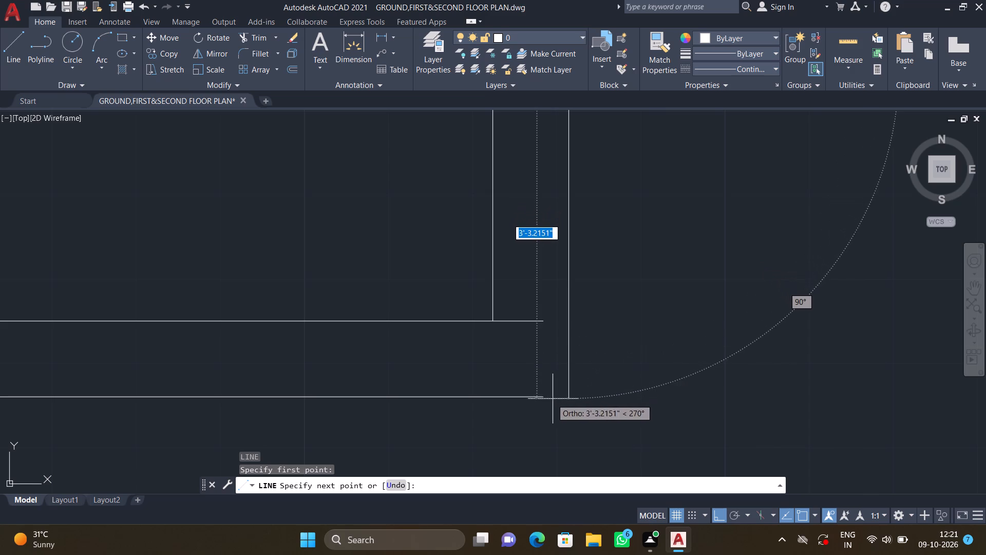
{"action": "double_click", "coordinate": [568, 396]}
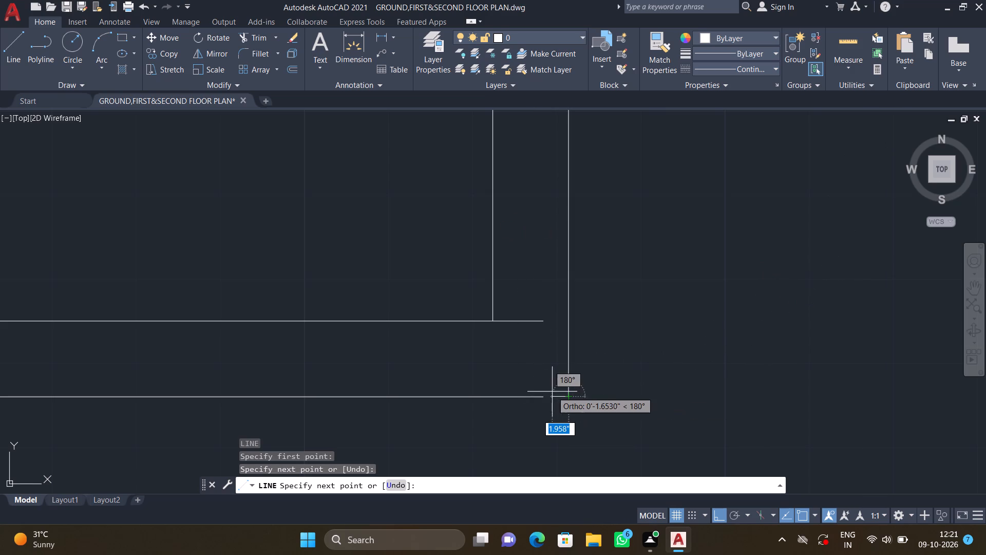
{"action": "scroll", "coordinate": [552, 392], "scroll_direction": "up", "scroll_amount": 2}
{"action": "double_click", "coordinate": [525, 403]}
{"action": "key", "text": "Return"}
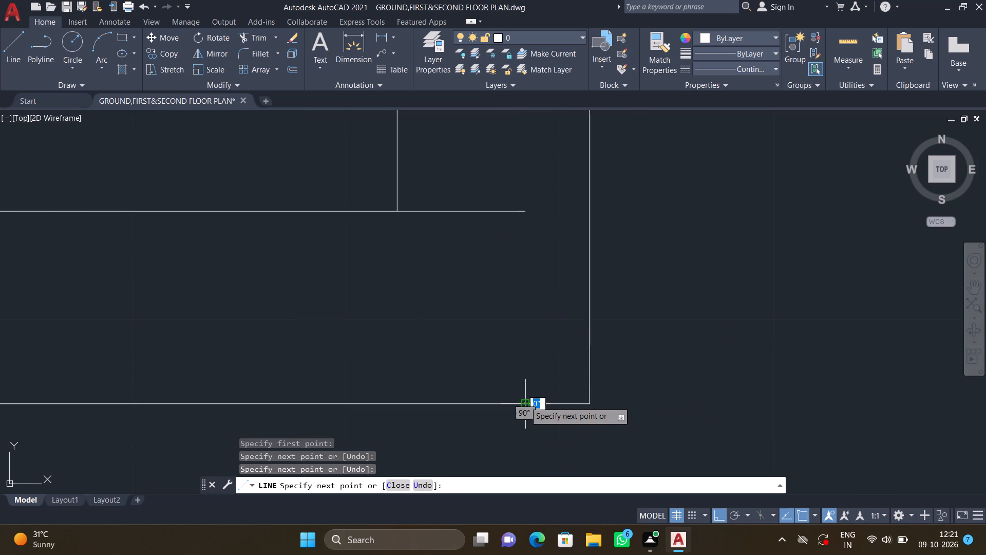
Extend the bottom wall's upper line to the right wall's outer line.
{"action": "scroll", "coordinate": [535, 394], "scroll_direction": "down", "scroll_amount": 1}
{"action": "middle_click_drag", "start_coordinate": [514, 320], "coordinate": [610, 351]}
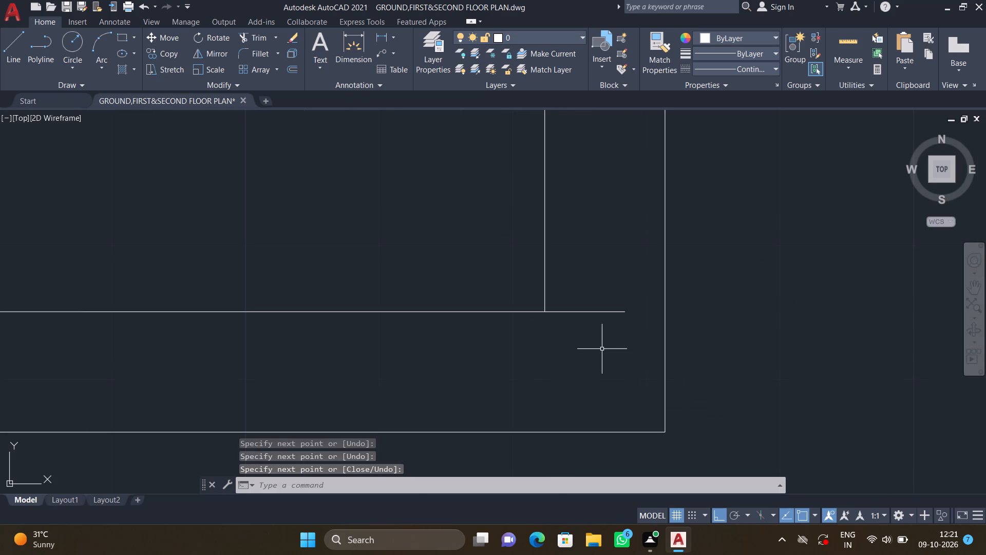
{"action": "type", "text": "EX"}
{"action": "key", "text": "Return"}
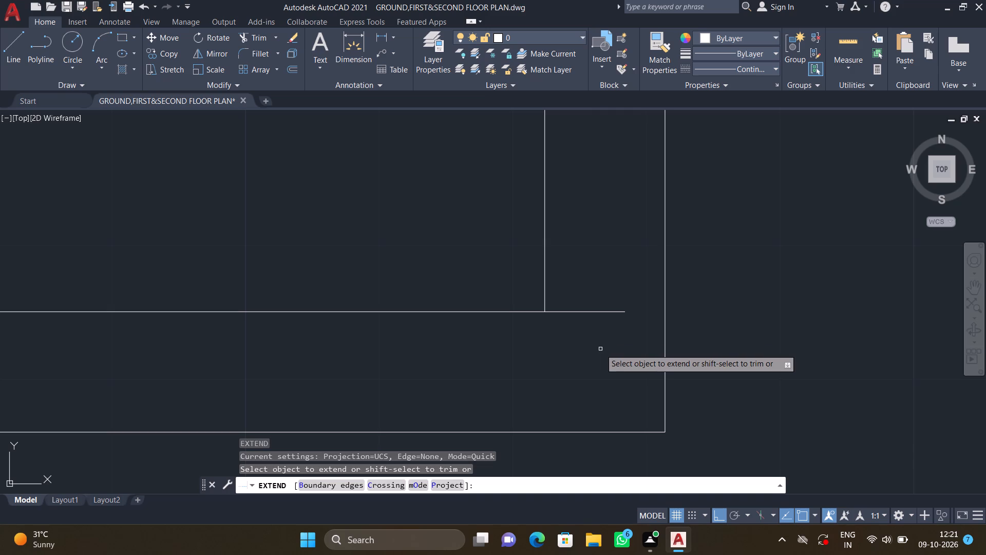
{"action": "left_click", "coordinate": [623, 312]}
Extend the outer line of the inner room's left wall down to the bottom wall's lower line.
{"action": "scroll", "coordinate": [596, 338], "scroll_direction": "down", "scroll_amount": 3}
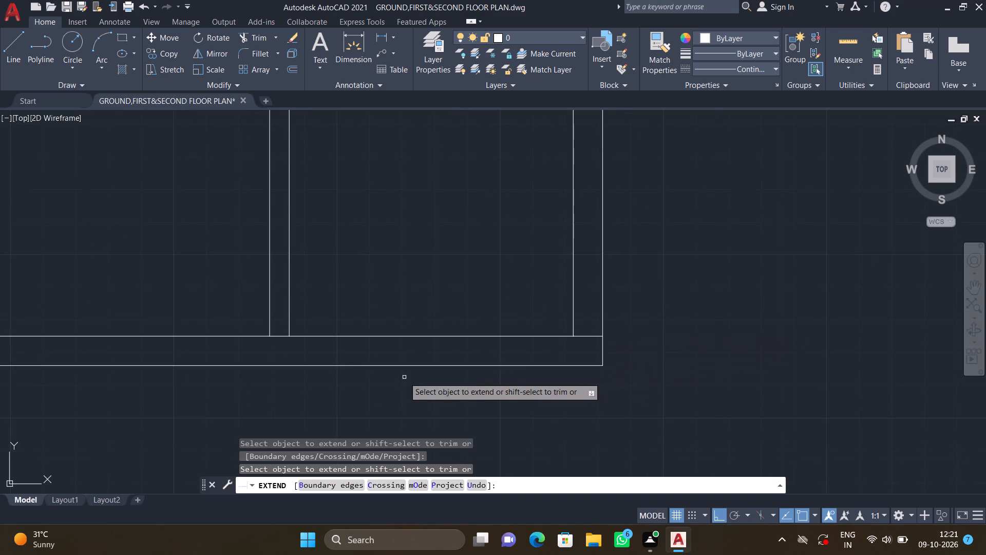
{"action": "middle_click_drag", "start_coordinate": [365, 371], "coordinate": [421, 325]}
{"action": "scroll", "coordinate": [427, 326], "scroll_direction": "down", "scroll_amount": 2}
{"action": "middle_click_drag", "start_coordinate": [254, 361], "coordinate": [401, 387]}
{"action": "scroll", "coordinate": [402, 387], "scroll_direction": "down", "scroll_amount": 2}
{"action": "middle_click_drag", "start_coordinate": [287, 353], "coordinate": [378, 329]}
{"action": "scroll", "coordinate": [395, 351], "scroll_direction": "up", "scroll_amount": 3}
{"action": "scroll", "coordinate": [448, 321], "scroll_direction": "up", "scroll_amount": 2}
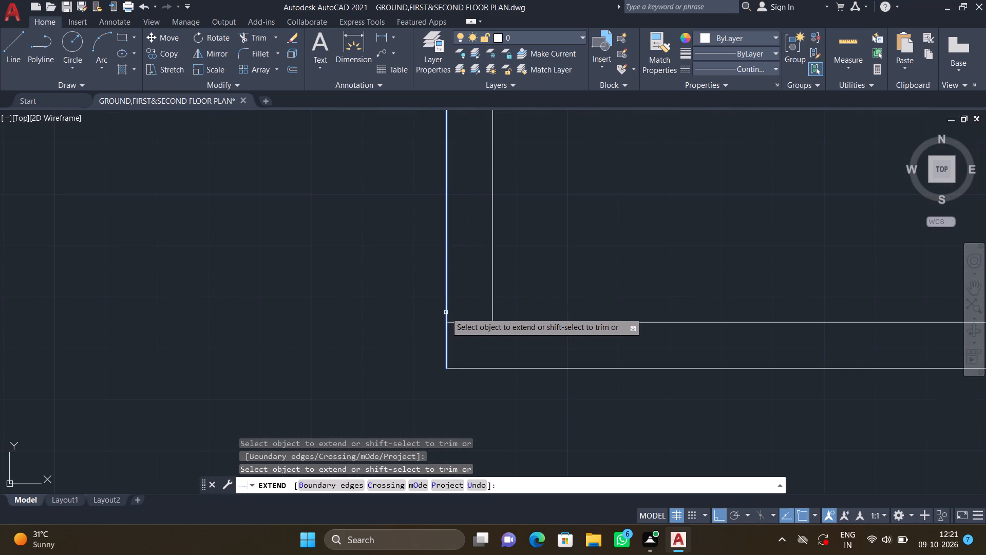
{"action": "left_click", "coordinate": [446, 312]}
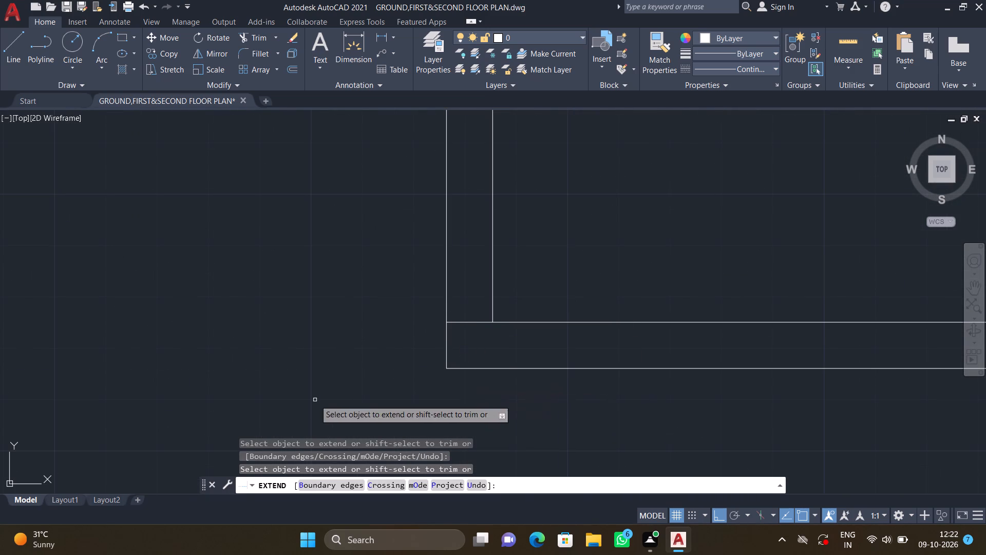
{"action": "scroll", "coordinate": [293, 393], "scroll_direction": "down", "scroll_amount": 2}
{"action": "key", "text": "Return"}
Draw a horizontal line from the lower corner of the inner room's left wall past the outer left wall, continuing the bottom wall's lower line.
{"action": "scroll", "coordinate": [288, 349], "scroll_direction": "down", "scroll_amount": 3}
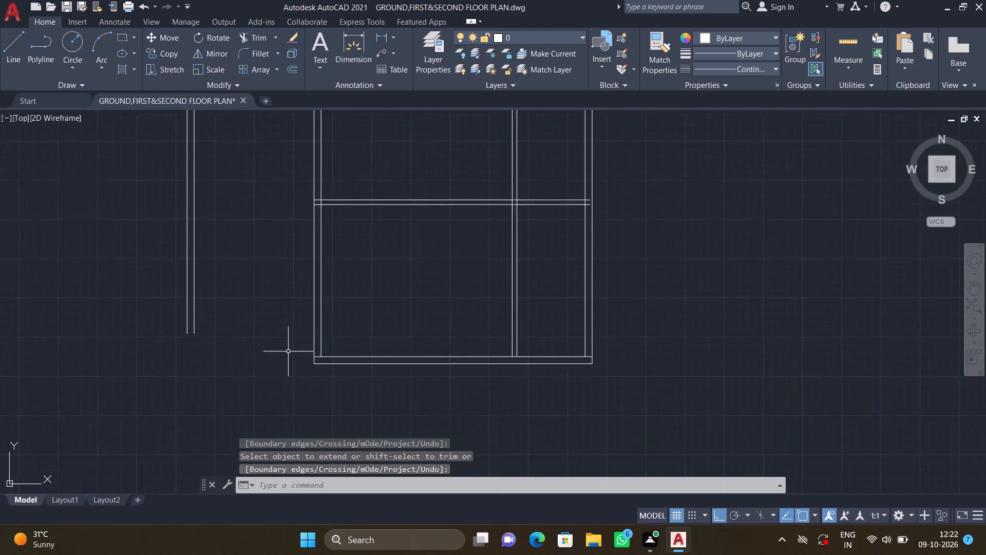
{"action": "middle_click_drag", "start_coordinate": [279, 347], "coordinate": [406, 340]}
{"action": "scroll", "coordinate": [406, 340], "scroll_direction": "down", "scroll_amount": 1}
{"action": "scroll", "coordinate": [378, 356], "scroll_direction": "up", "scroll_amount": 2}
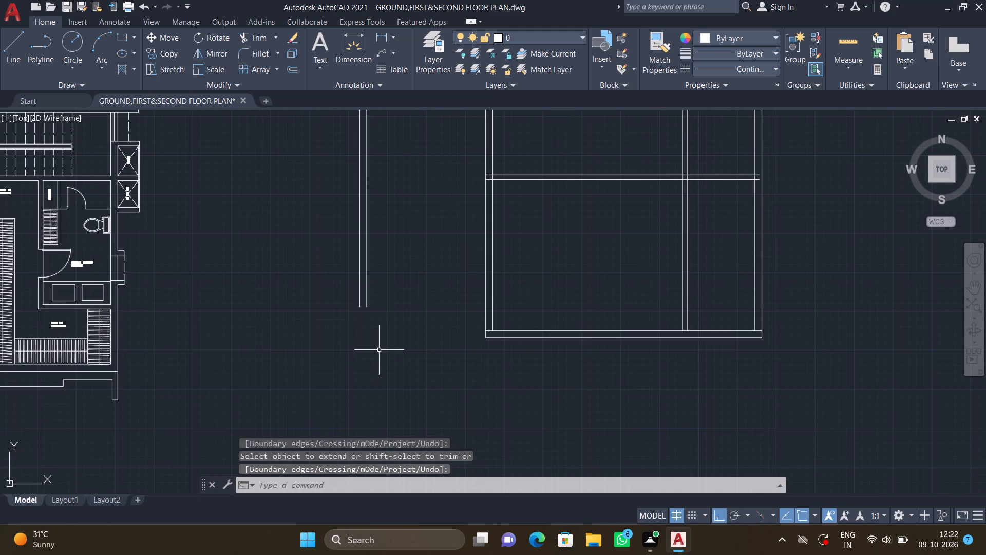
{"action": "key", "text": "l"}
{"action": "key", "text": "Return"}
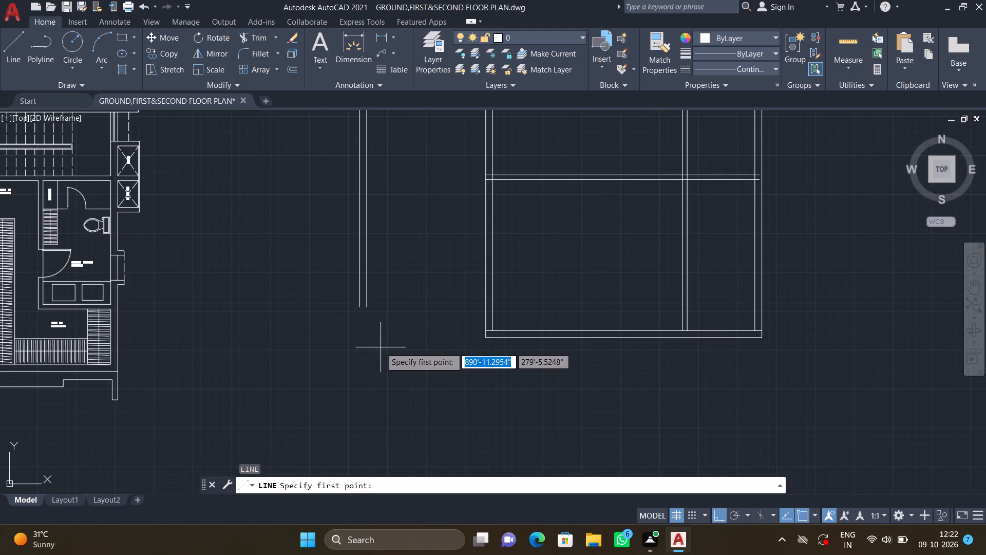
{"action": "scroll", "coordinate": [482, 347], "scroll_direction": "up", "scroll_amount": 2}
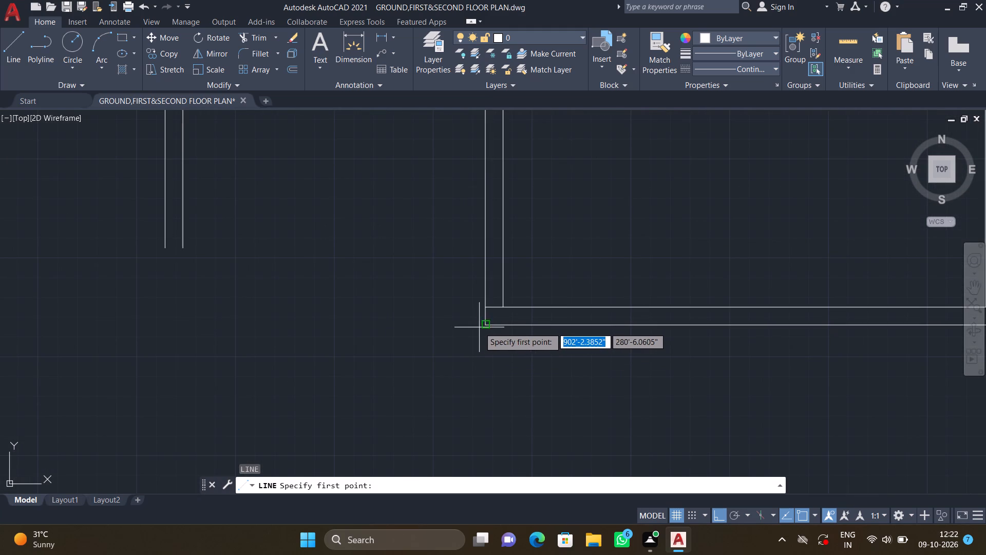
{"action": "left_click", "coordinate": [482, 327]}
{"action": "left_click_drag", "start_coordinate": [477, 327], "coordinate": [467, 327]}
{"action": "scroll", "coordinate": [319, 351], "scroll_direction": "down", "scroll_amount": 2}
{"action": "middle_click_drag", "start_coordinate": [205, 351], "coordinate": [336, 347]}
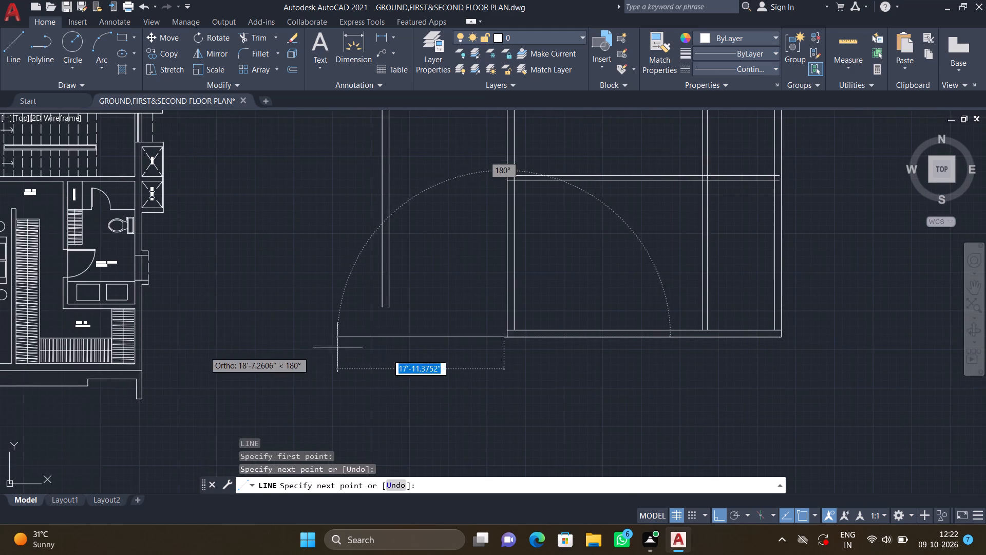
{"action": "scroll", "coordinate": [332, 347], "scroll_direction": "up", "scroll_amount": 3}
{"action": "left_click", "coordinate": [324, 330]}
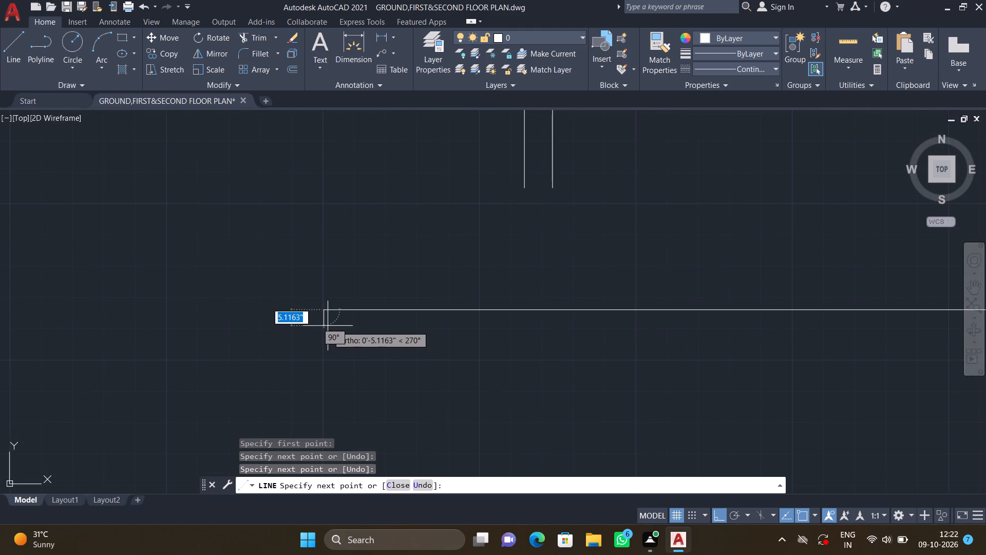
{"action": "key", "text": "Return"}
Extend both lines of the outer left wall down to the new bottom line.
{"action": "scroll", "coordinate": [373, 322], "scroll_direction": "down", "scroll_amount": 3}
{"action": "middle_click_drag", "start_coordinate": [536, 396], "coordinate": [478, 368]}
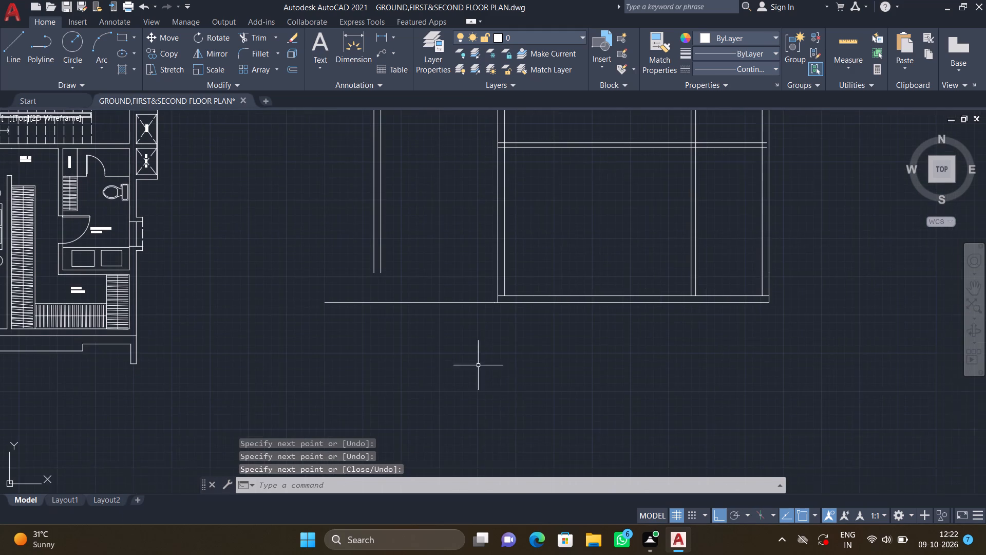
{"action": "scroll", "coordinate": [487, 297], "scroll_direction": "up", "scroll_amount": 1}
{"action": "type", "text": "EX"}
{"action": "key", "text": "Return"}
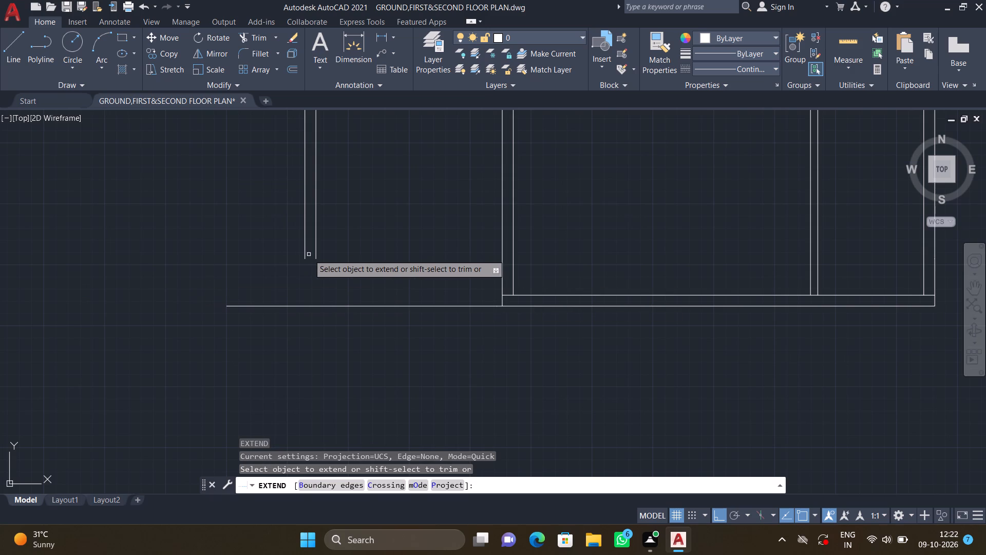
{"action": "left_click", "coordinate": [303, 252]}
{"action": "left_click", "coordinate": [316, 254]}
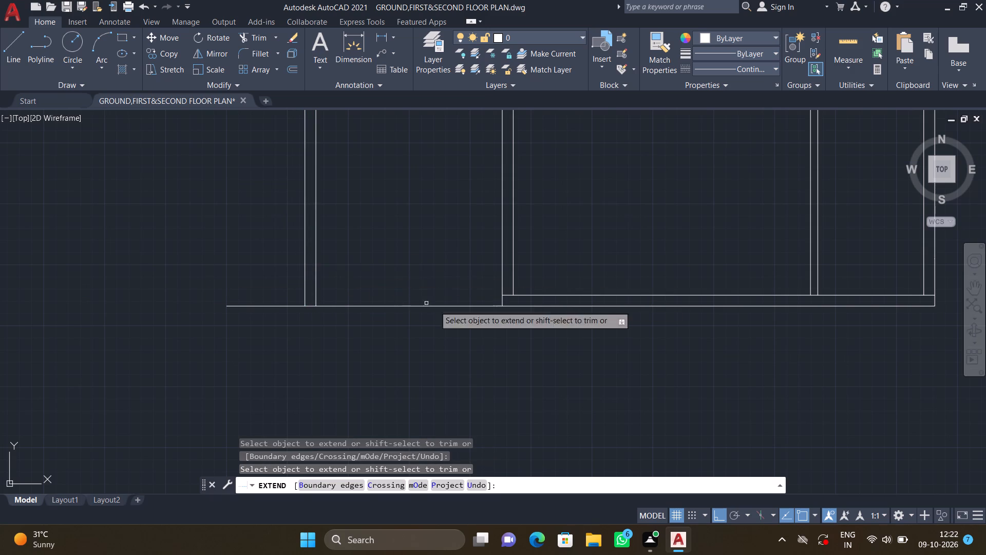
Extend the bottom wall's upper line across to the outer left wall's outer line.
{"action": "left_click", "coordinate": [515, 296]}
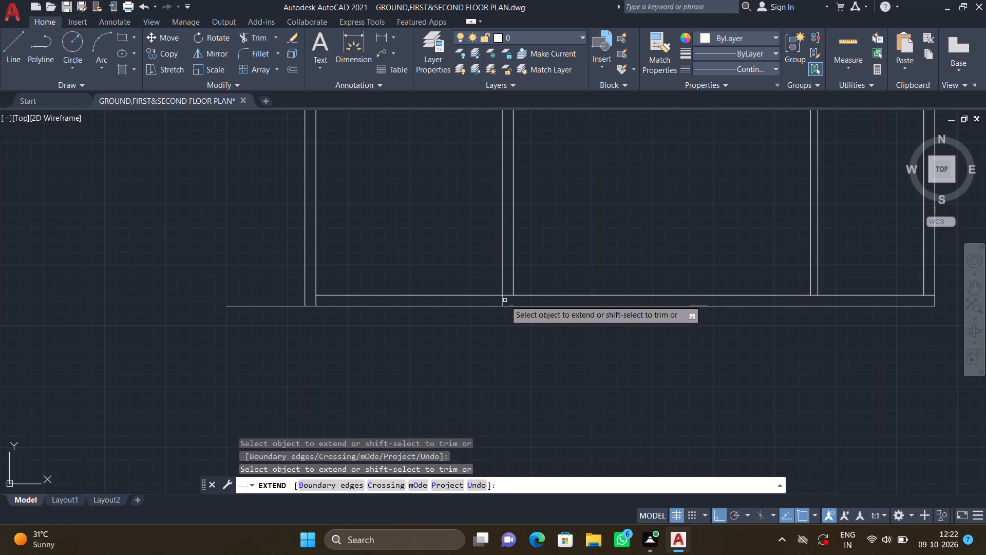
{"action": "left_click", "coordinate": [412, 296]}
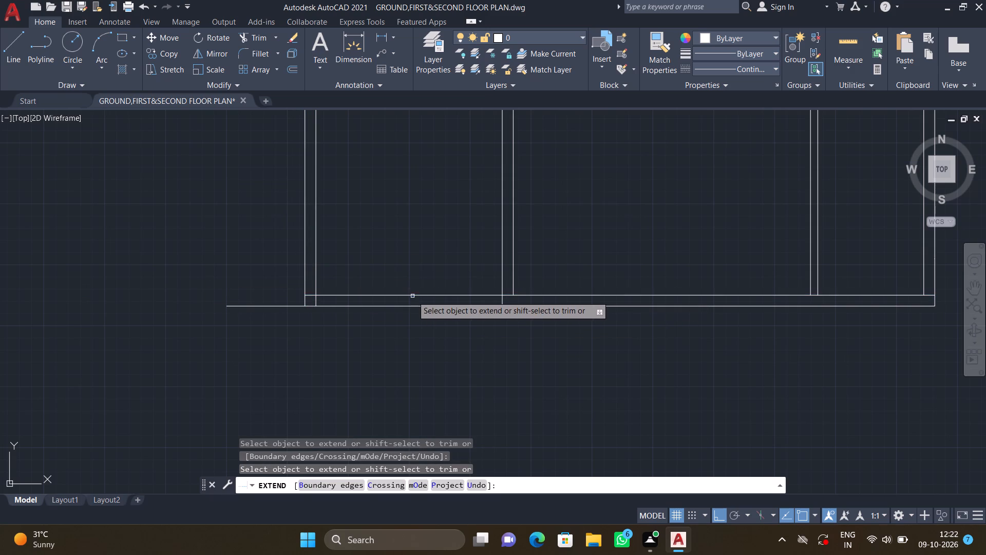
{"action": "key", "text": "Return"}
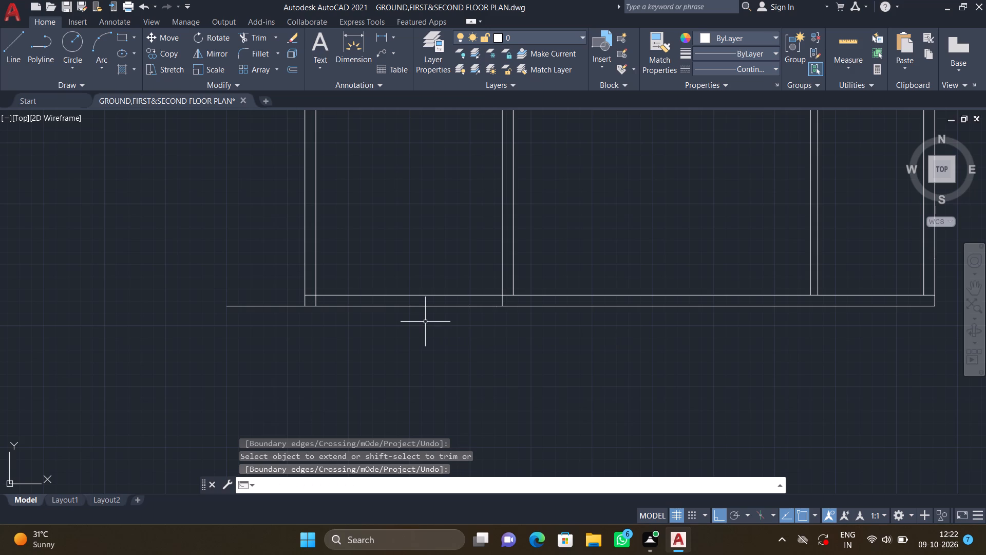
Trim the part of the bottom line that overhangs beyond the outer left wall.
{"action": "type", "text": "TR"}
{"action": "key", "text": "Return"}
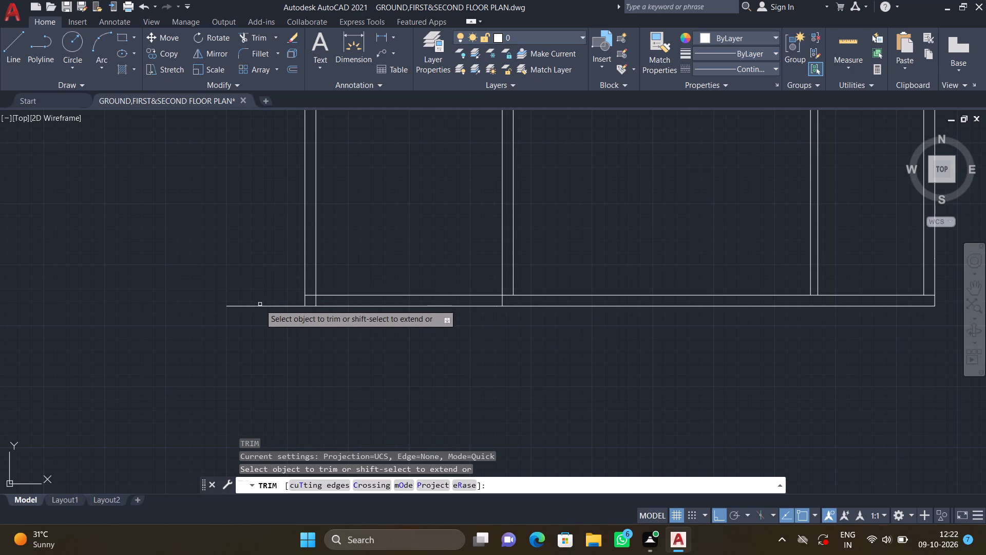
{"action": "double_click", "coordinate": [266, 307]}
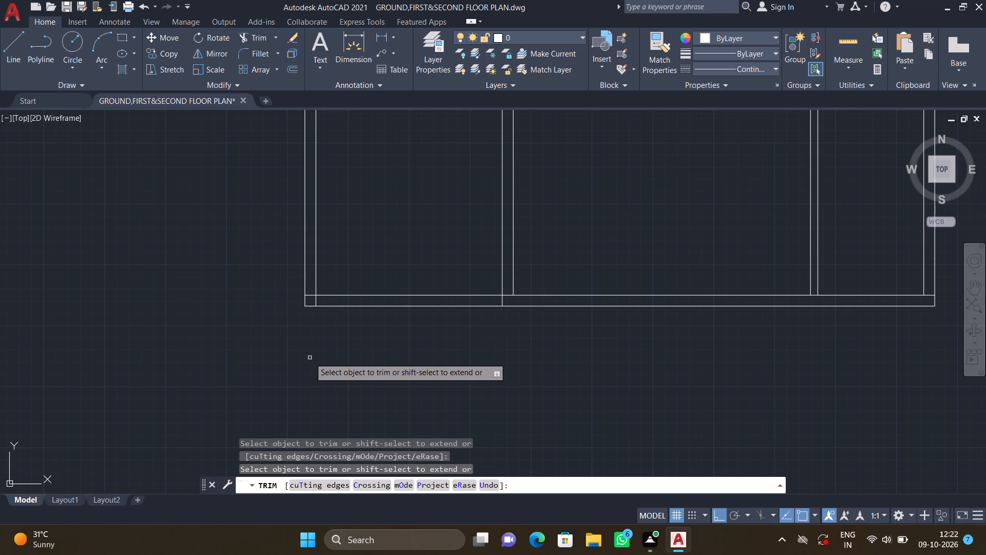
{"action": "key", "text": "Return"}
Draw a line about 69' from the furnished plan's lower wall corner to beneath the new plan's right wall, and up to its bottom corner.
{"action": "scroll", "coordinate": [336, 337], "scroll_direction": "down", "scroll_amount": 4}
{"action": "middle_click_drag", "start_coordinate": [260, 359], "coordinate": [342, 359]}
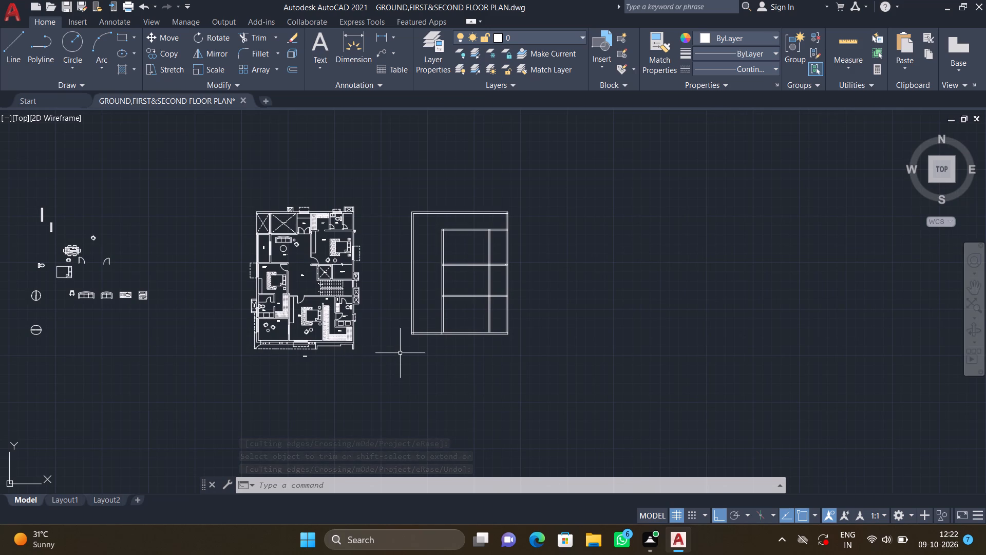
{"action": "scroll", "coordinate": [414, 353], "scroll_direction": "up", "scroll_amount": 1}
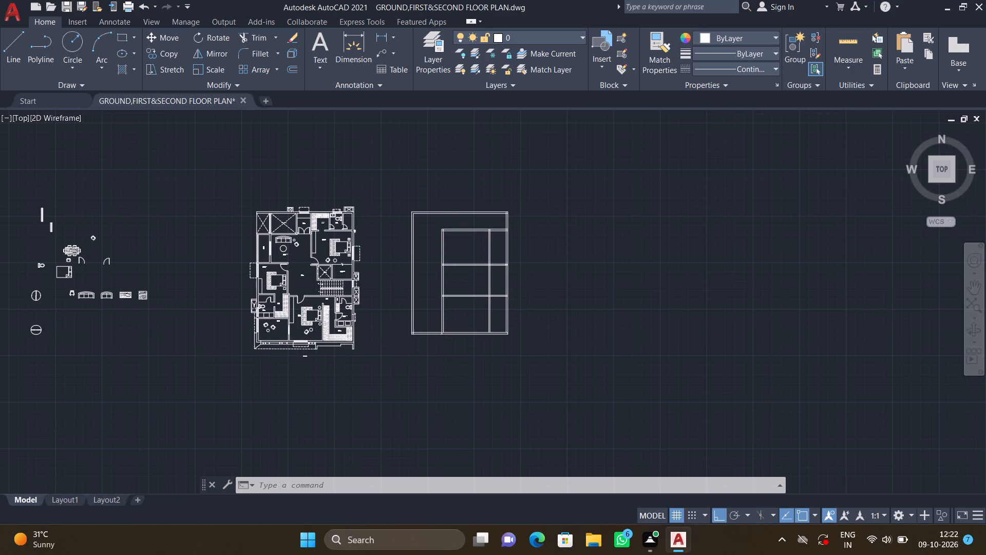
{"action": "scroll", "coordinate": [414, 353], "scroll_direction": "up", "scroll_amount": 1}
{"action": "key", "text": "l"}
{"action": "key", "text": "Return"}
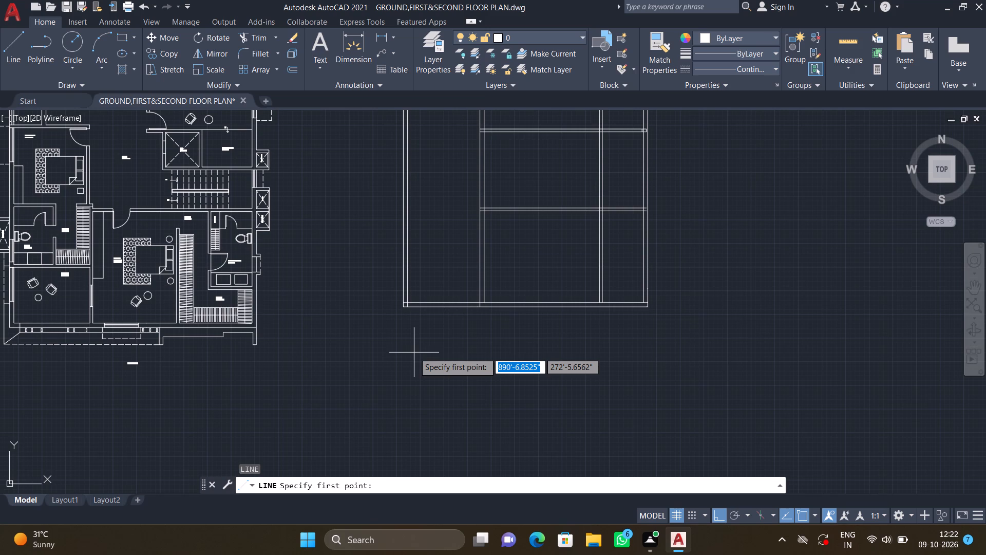
{"action": "scroll", "coordinate": [266, 341], "scroll_direction": "up", "scroll_amount": 2}
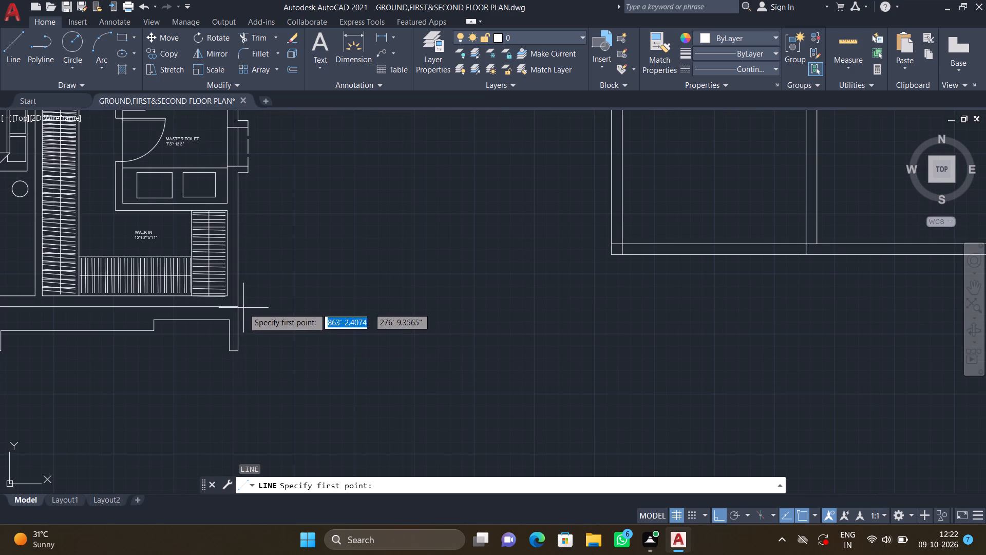
{"action": "left_click", "coordinate": [240, 306]}
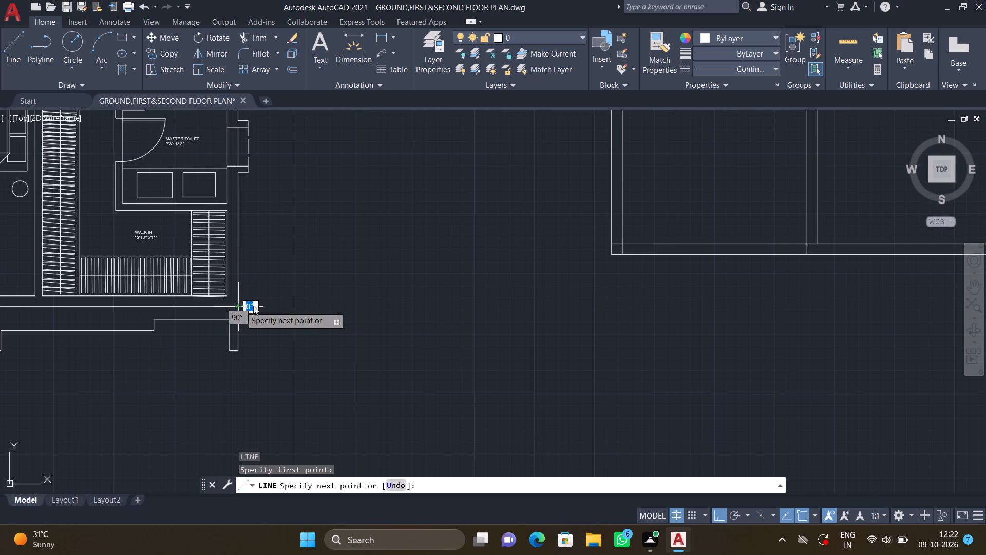
{"action": "scroll", "coordinate": [432, 334], "scroll_direction": "down", "scroll_amount": 2}
{"action": "middle_click_drag", "start_coordinate": [572, 345], "coordinate": [412, 314]}
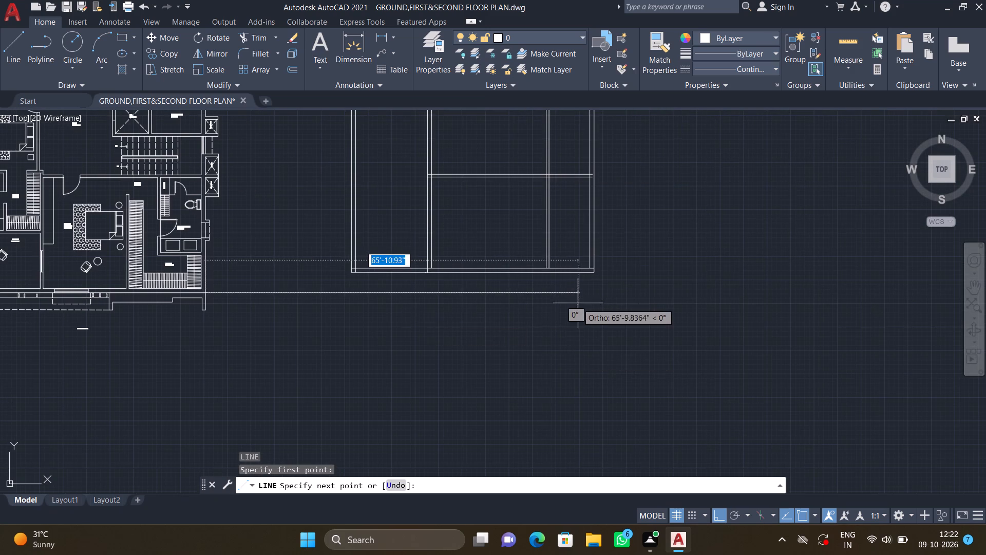
{"action": "scroll", "coordinate": [590, 306], "scroll_direction": "up", "scroll_amount": 1}
{"action": "middle_click_drag", "start_coordinate": [602, 293], "coordinate": [616, 366]}
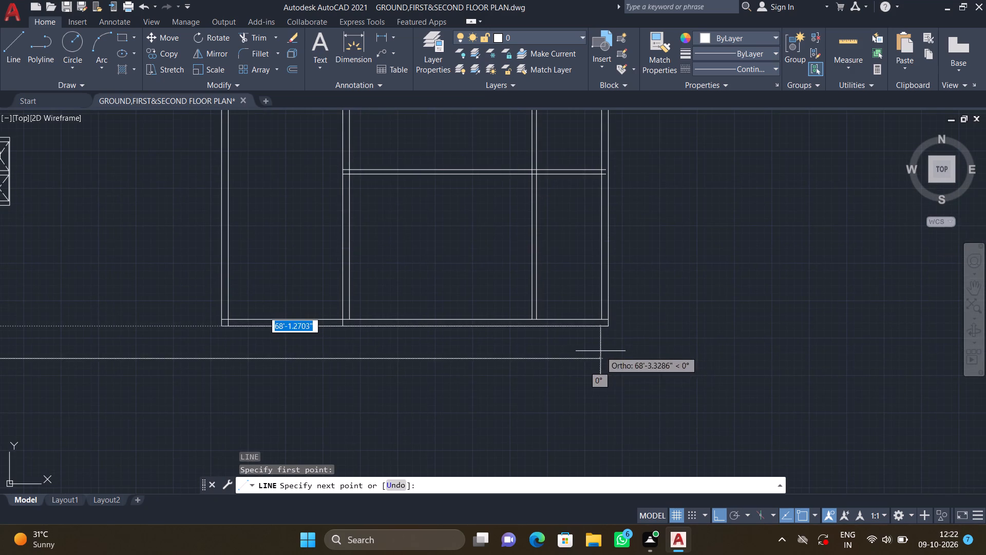
{"action": "scroll", "coordinate": [596, 354], "scroll_direction": "up", "scroll_amount": 2}
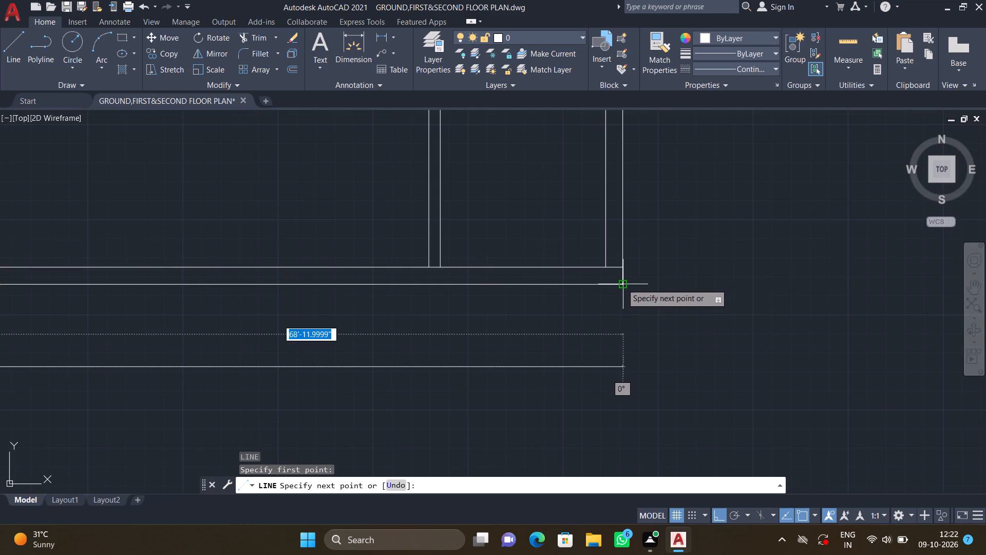
{"action": "double_click", "coordinate": [623, 365]}
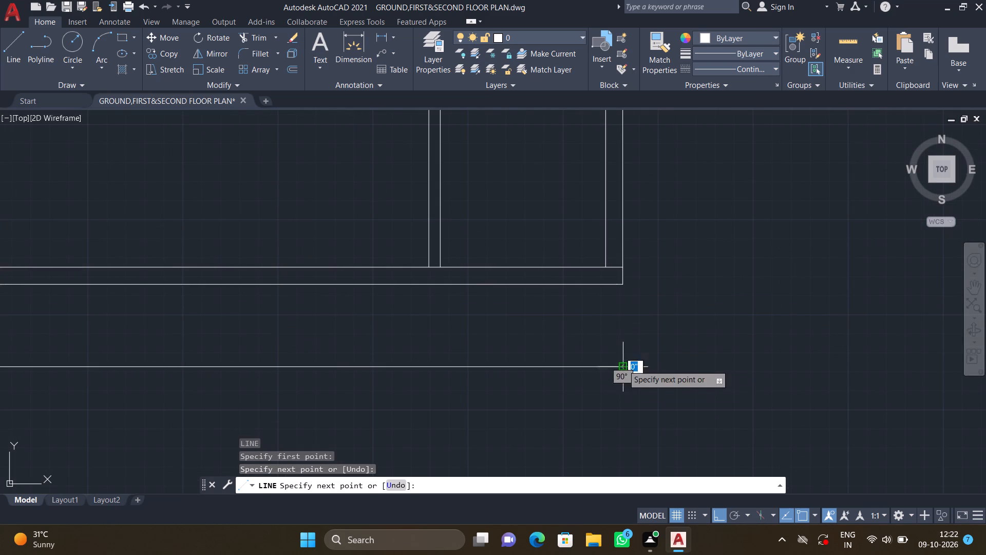
{"action": "scroll", "coordinate": [618, 285], "scroll_direction": "up", "scroll_amount": 2}
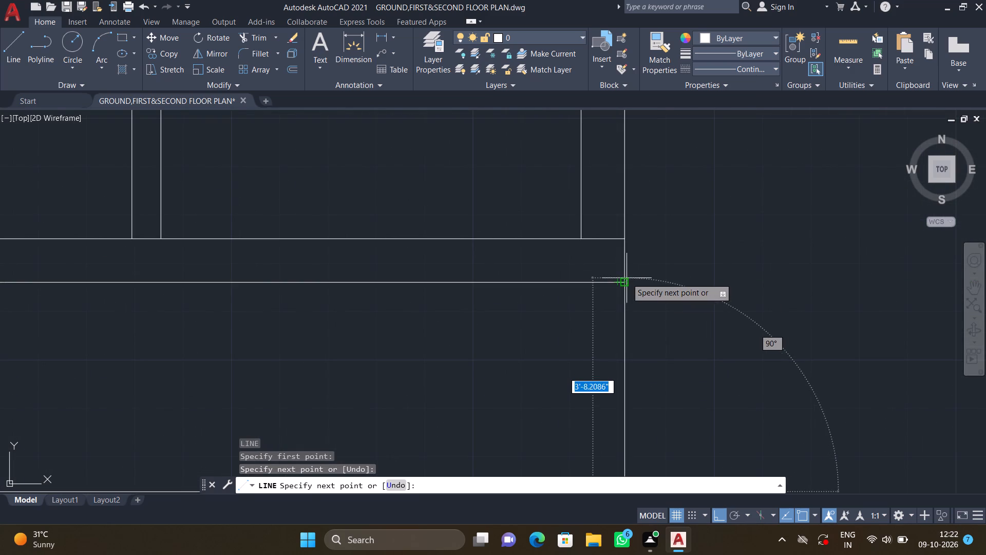
{"action": "left_click", "coordinate": [627, 278]}
{"action": "key", "text": "Return"}
Extend both lines of the outer left wall down to the new line below the bottom wall.
{"action": "scroll", "coordinate": [601, 268], "scroll_direction": "down", "scroll_amount": 2}
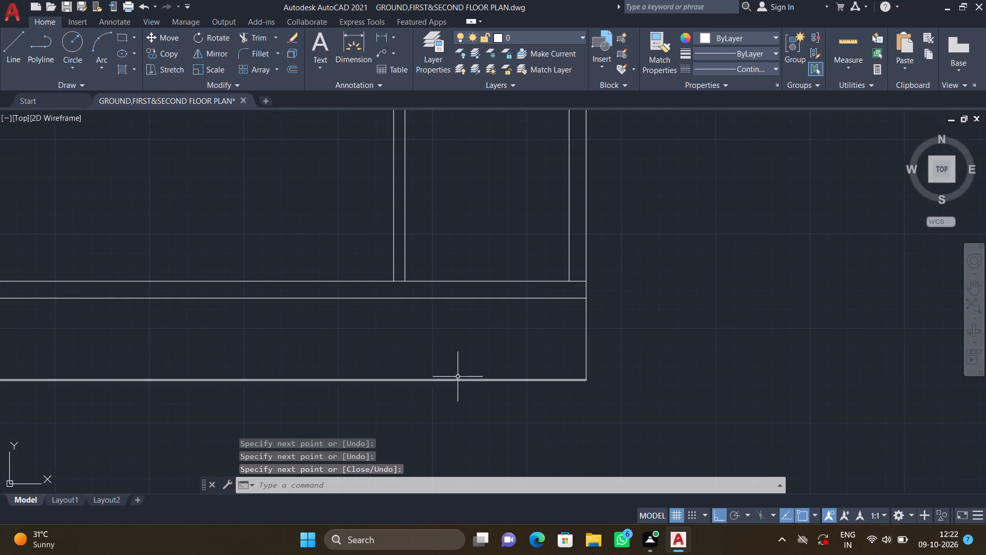
{"action": "scroll", "coordinate": [443, 370], "scroll_direction": "down", "scroll_amount": 2}
{"action": "middle_click_drag", "start_coordinate": [303, 415], "coordinate": [681, 403]}
{"action": "scroll", "coordinate": [680, 403], "scroll_direction": "down", "scroll_amount": 1}
{"action": "scroll", "coordinate": [581, 369], "scroll_direction": "down", "scroll_amount": 1}
{"action": "scroll", "coordinate": [581, 369], "scroll_direction": "up", "scroll_amount": 3}
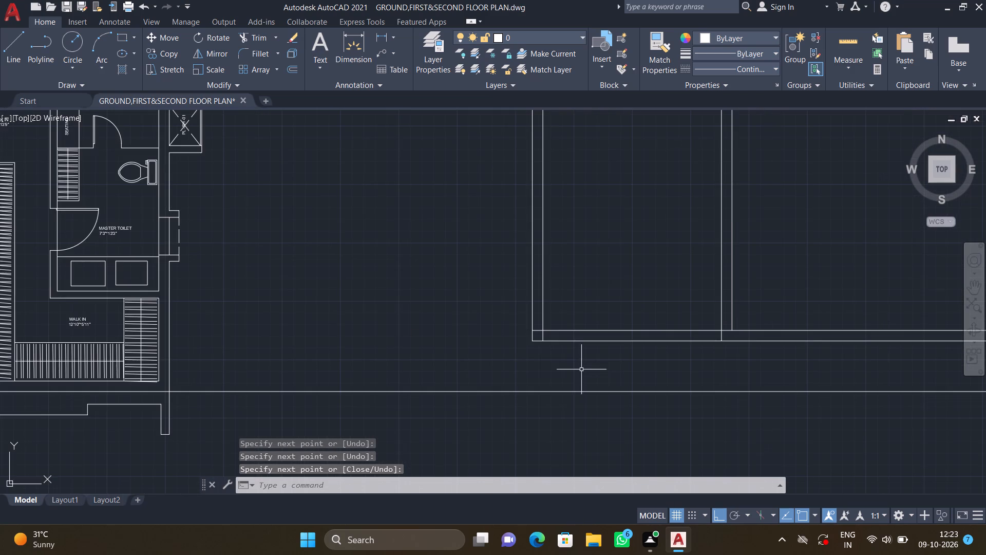
{"action": "scroll", "coordinate": [534, 366], "scroll_direction": "up", "scroll_amount": 2}
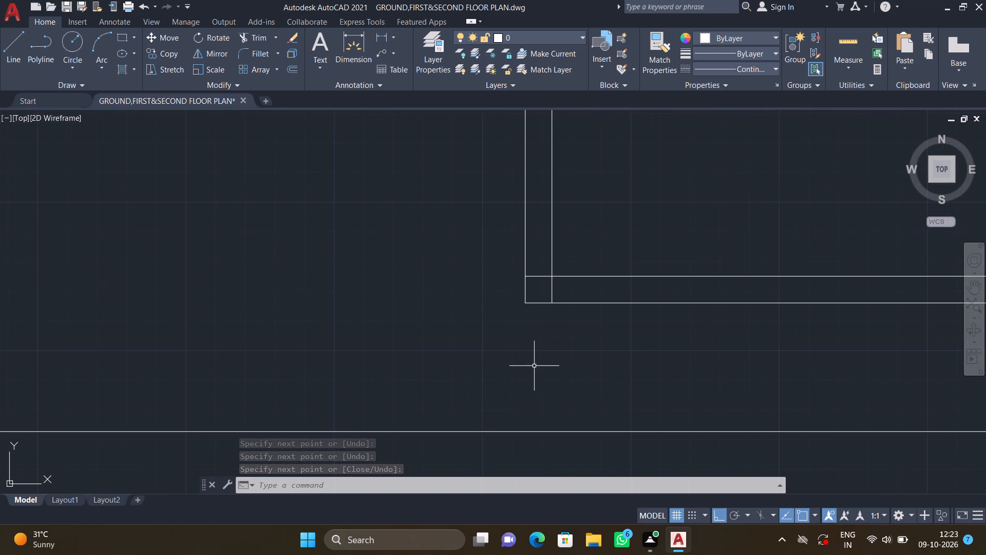
{"action": "type", "text": "EX"}
{"action": "key", "text": "Return"}
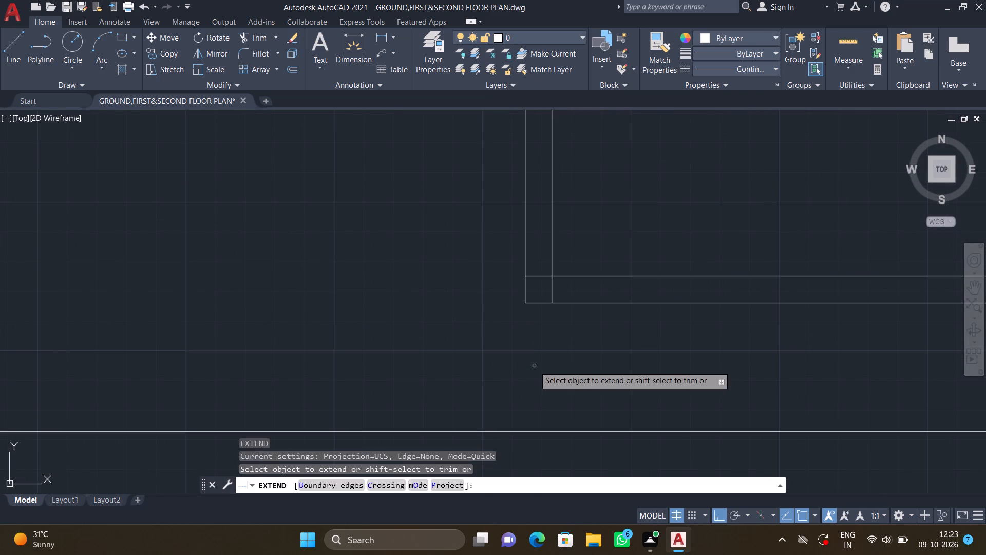
{"action": "left_click", "coordinate": [524, 293]}
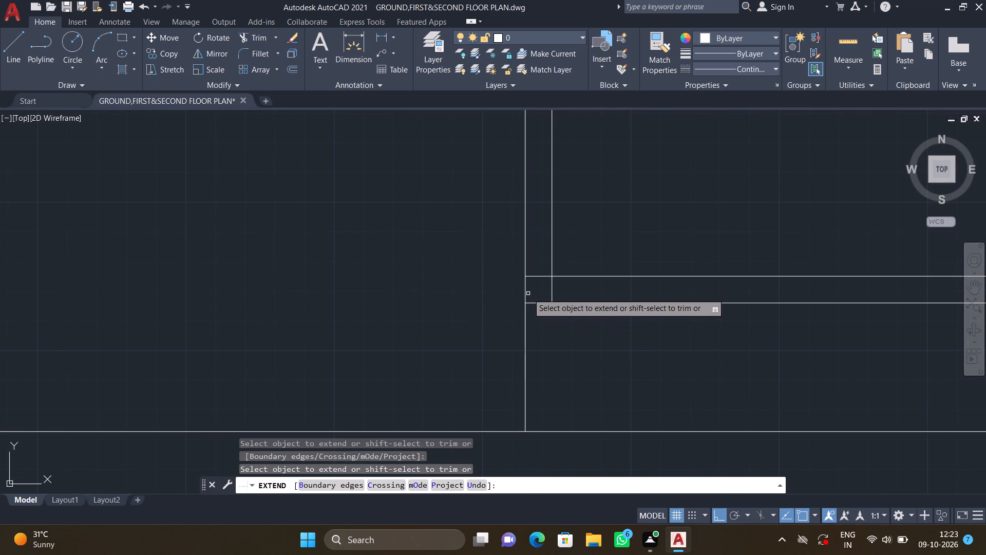
{"action": "left_click", "coordinate": [552, 297]}
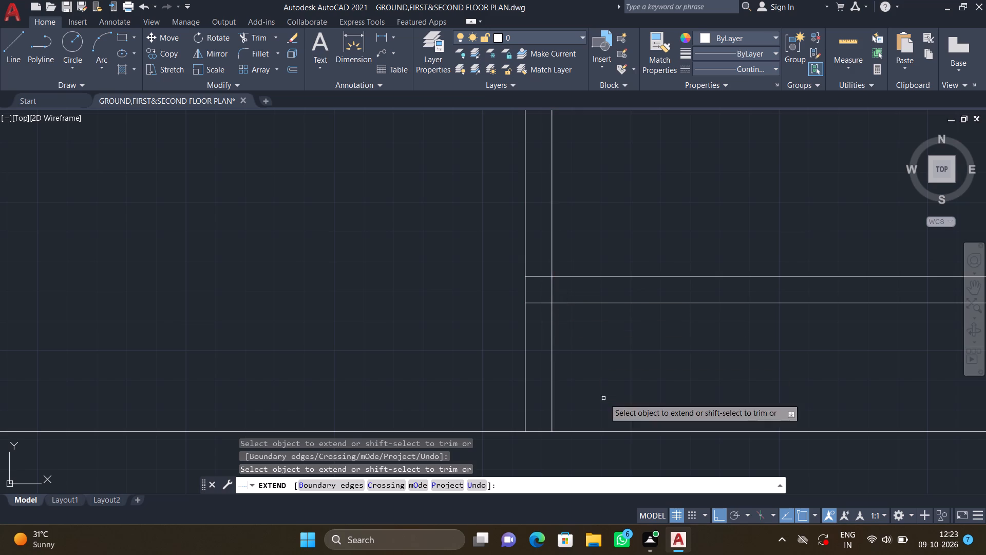
{"action": "scroll", "coordinate": [604, 400], "scroll_direction": "down", "scroll_amount": 3}
{"action": "middle_click_drag", "start_coordinate": [601, 440], "coordinate": [580, 402]}
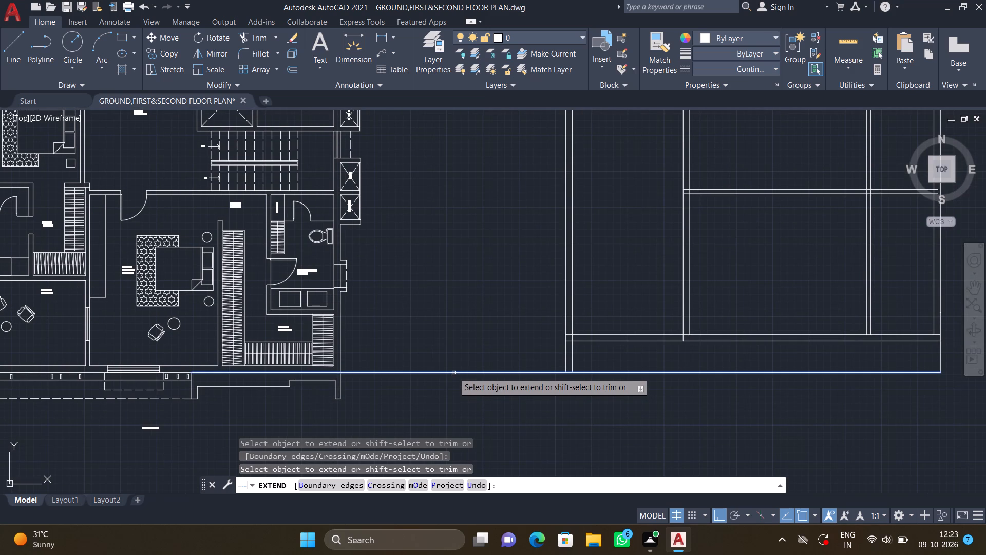
{"action": "key", "text": "Escape"}
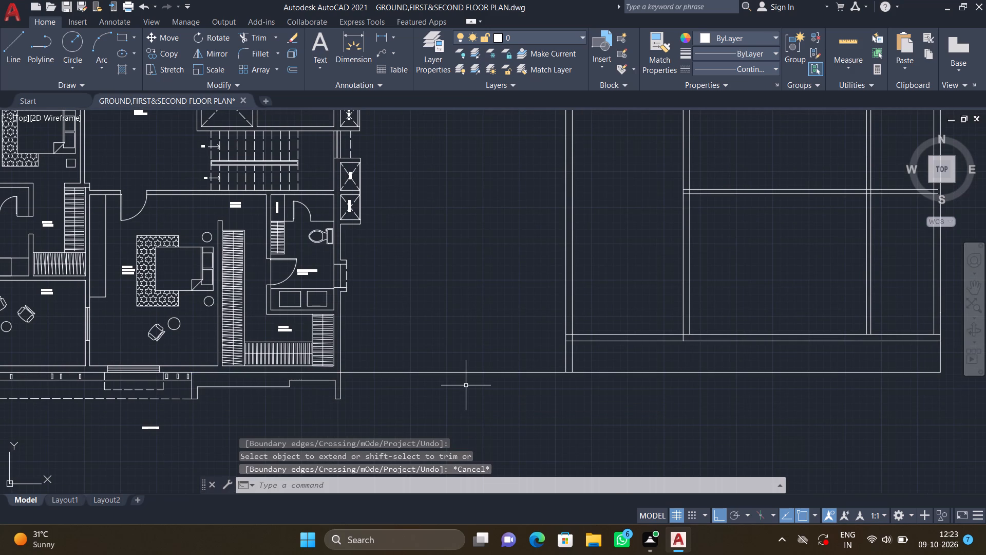
Trim away the part of the lower line that runs between the furnished plan and the new plan's left wall.
{"action": "type", "text": "TR"}
{"action": "key", "text": "Return"}
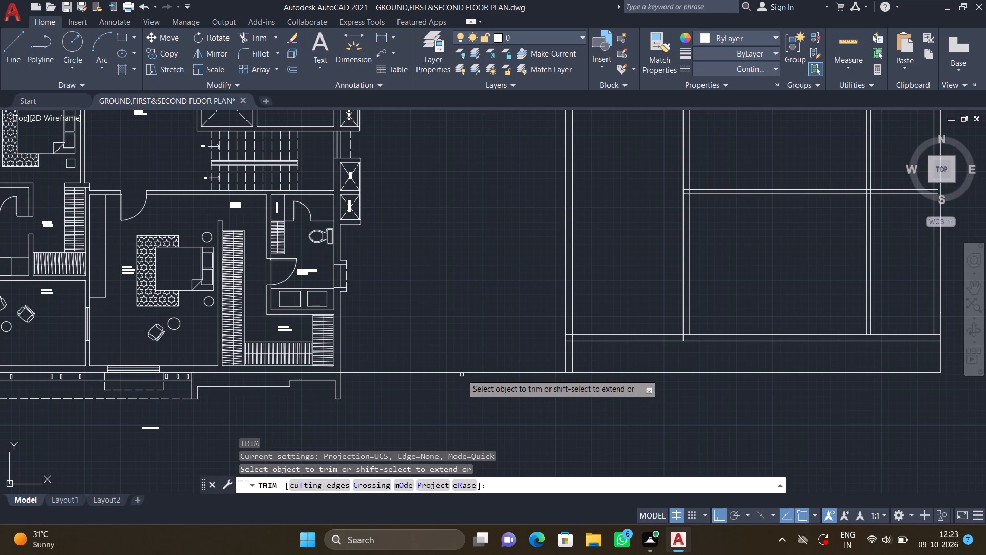
{"action": "left_click", "coordinate": [460, 371]}
{"action": "scroll", "coordinate": [555, 391], "scroll_direction": "down", "scroll_amount": 2}
{"action": "middle_click_drag", "start_coordinate": [578, 410], "coordinate": [449, 347]}
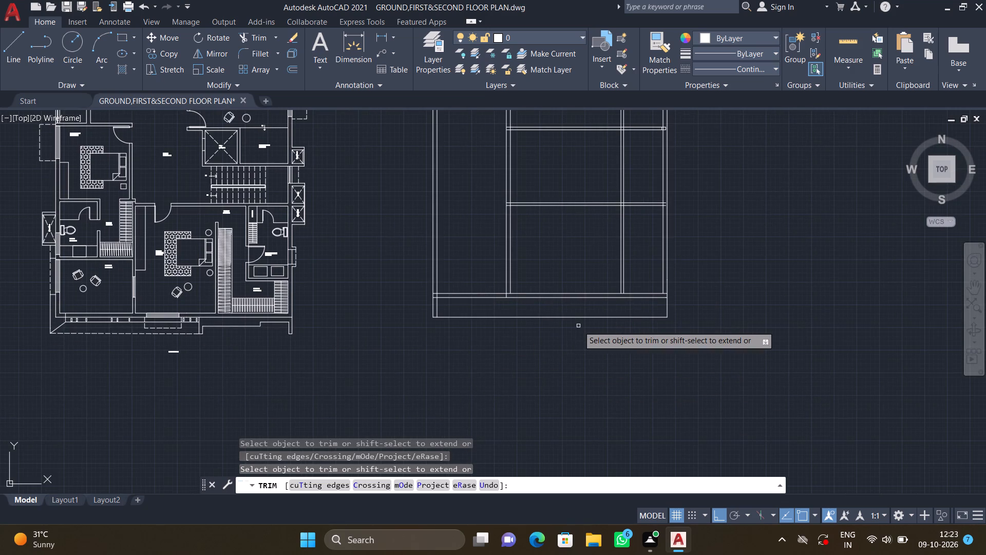
{"action": "scroll", "coordinate": [578, 326], "scroll_direction": "up", "scroll_amount": 2}
{"action": "key", "text": "Return"}
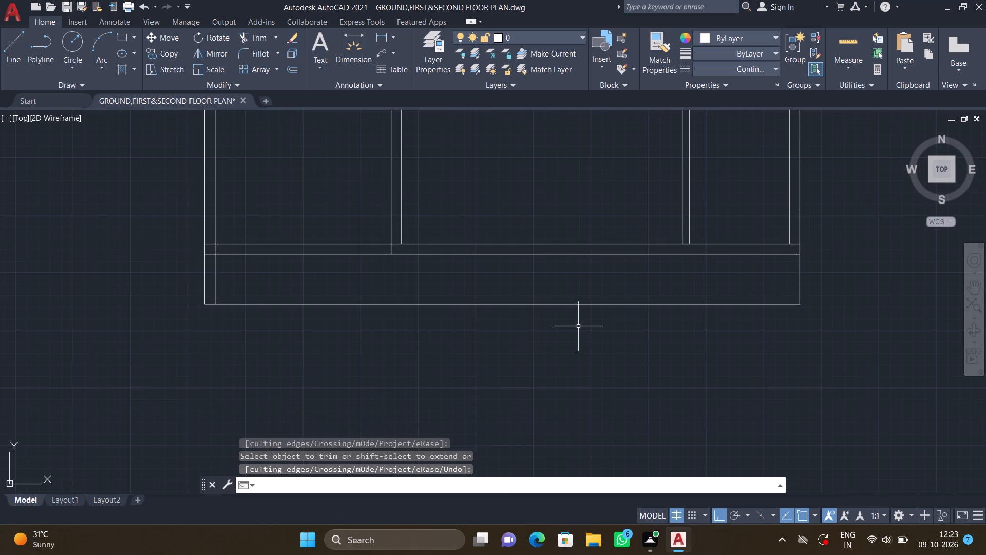
Offset the lowest line below the bottom wall 9" upward into the strip.
{"action": "key", "text": "o"}
{"action": "key", "text": "Return"}
{"action": "type", "text": "9\""}
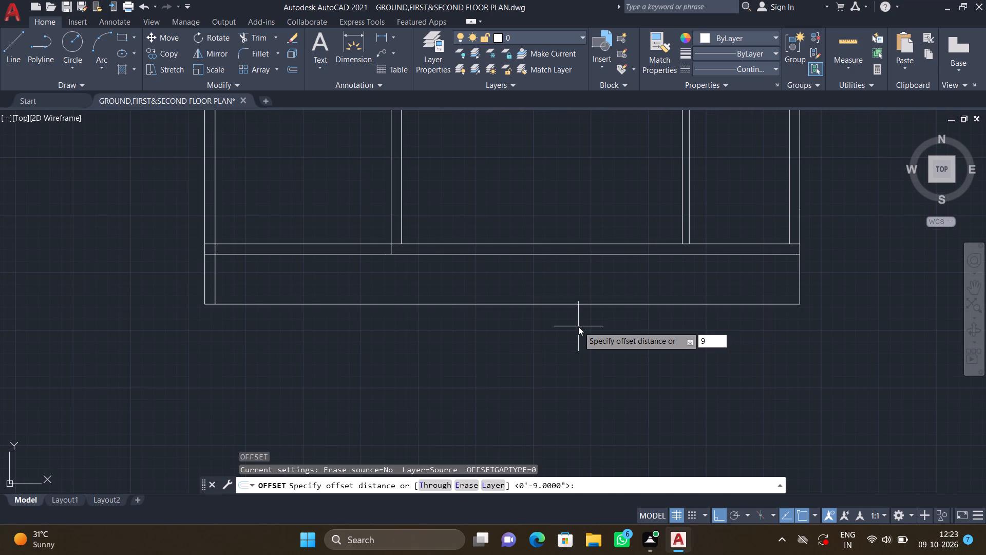
{"action": "key", "text": "Return"}
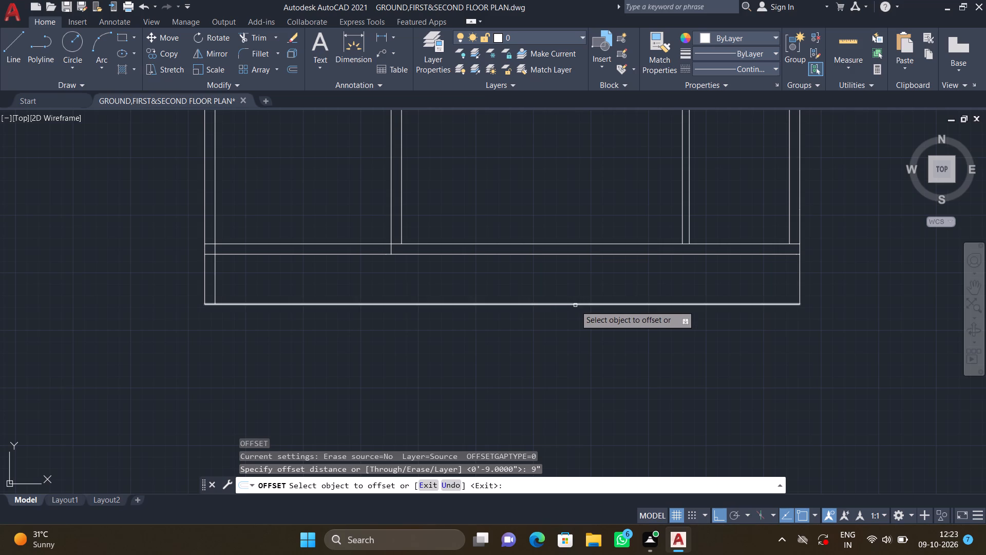
{"action": "left_click", "coordinate": [575, 305]}
{"action": "left_click", "coordinate": [574, 302]}
{"action": "double_click", "coordinate": [570, 276]}
{"action": "double_click", "coordinate": [570, 276]}
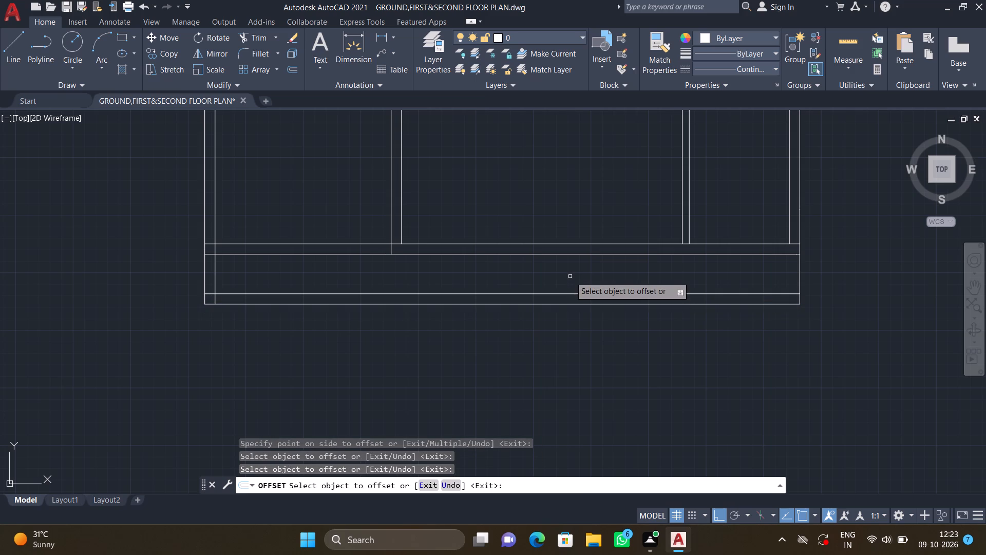
{"action": "key", "text": "Return"}
Extend the inner line of the outer right wall down through the strip to the lowest line.
{"action": "scroll", "coordinate": [660, 362], "scroll_direction": "down", "scroll_amount": 1}
{"action": "middle_click_drag", "start_coordinate": [657, 379], "coordinate": [626, 374]}
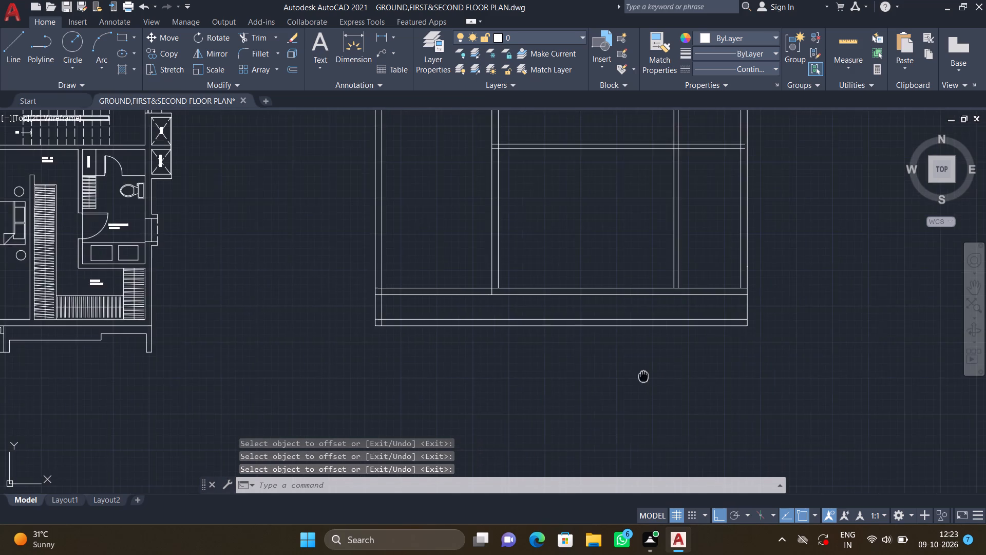
{"action": "middle_click_drag", "start_coordinate": [626, 374], "coordinate": [556, 390]}
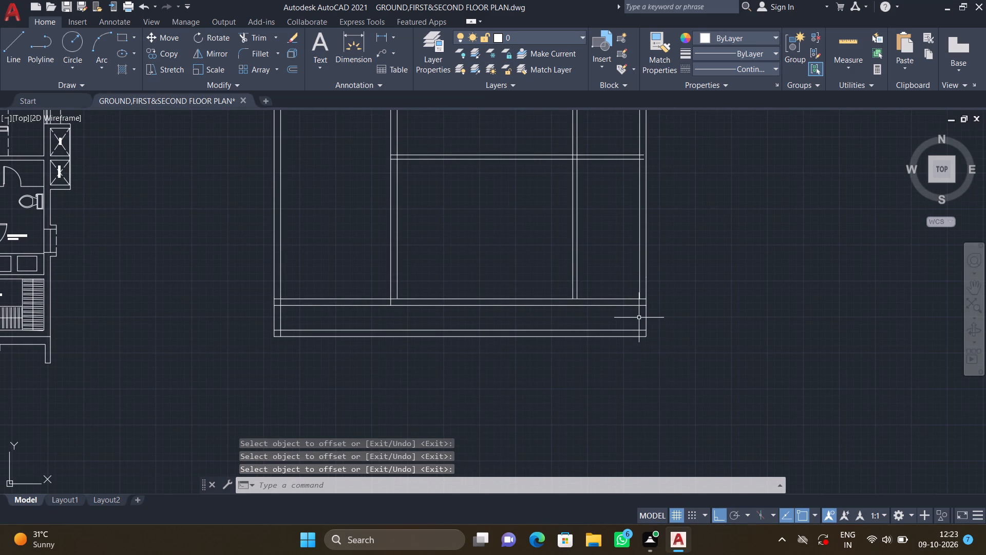
{"action": "scroll", "coordinate": [656, 323], "scroll_direction": "up", "scroll_amount": 2}
{"action": "type", "text": "EX"}
{"action": "key", "text": "Return"}
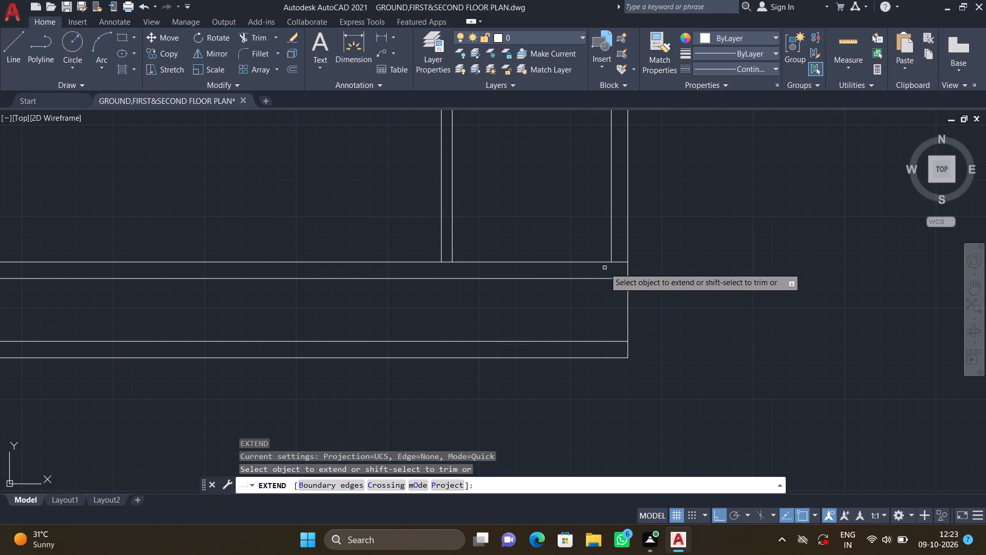
{"action": "double_click", "coordinate": [610, 255]}
{"action": "left_click", "coordinate": [611, 273]}
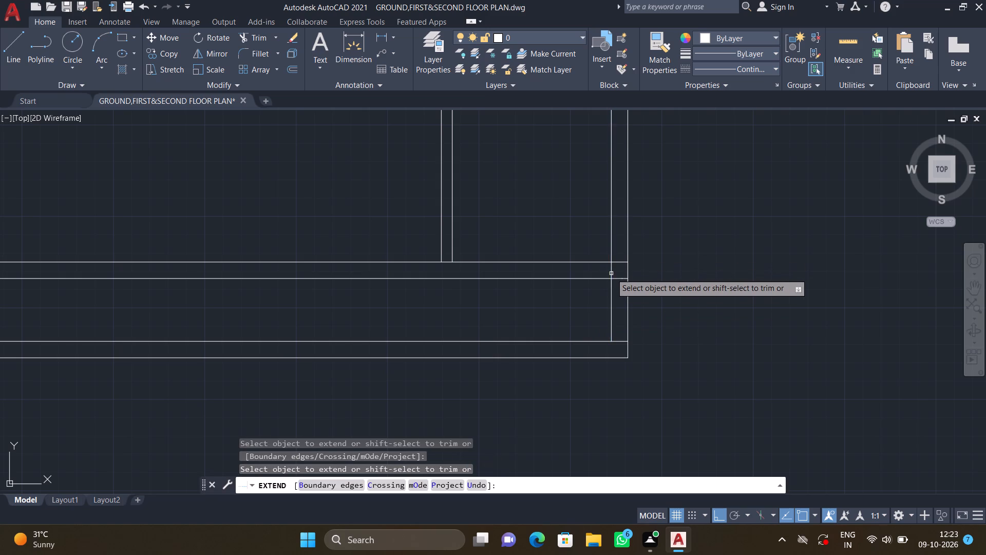
{"action": "left_click", "coordinate": [610, 327]}
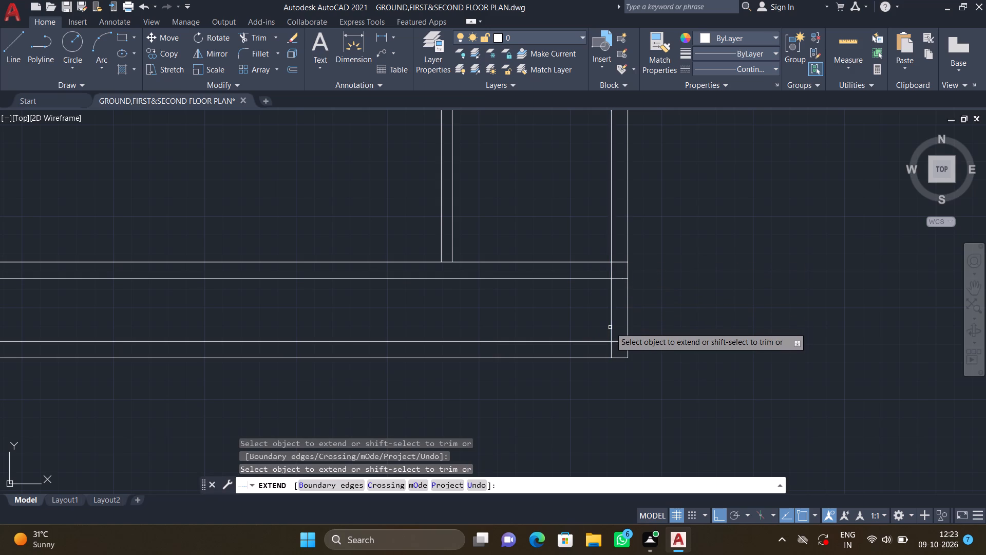
{"action": "key", "text": "Return"}
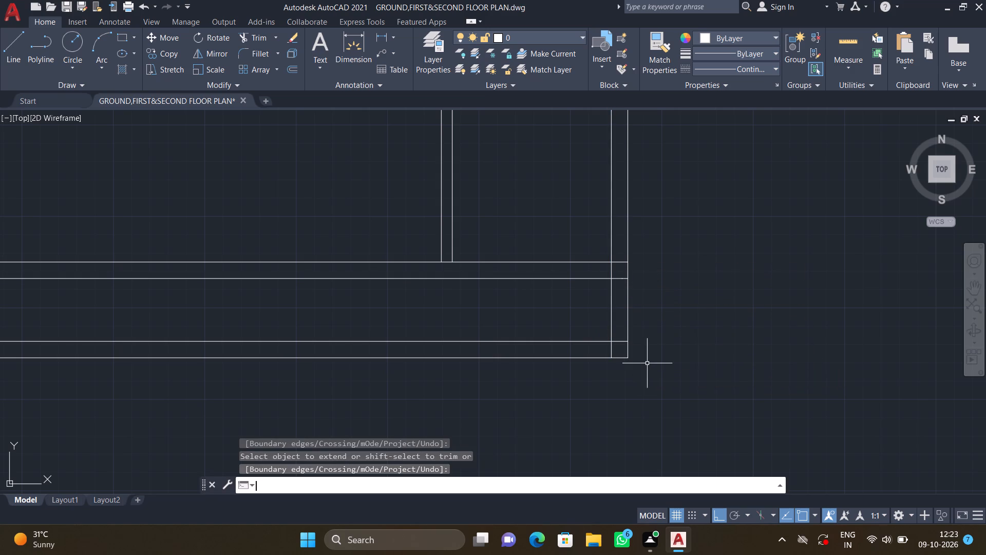
Draw a wall stub about 1'-10" long below the plan's lower right corner, as wide as the right wall, ending at the lowest line.
{"action": "key", "text": "l"}
{"action": "key", "text": "Return"}
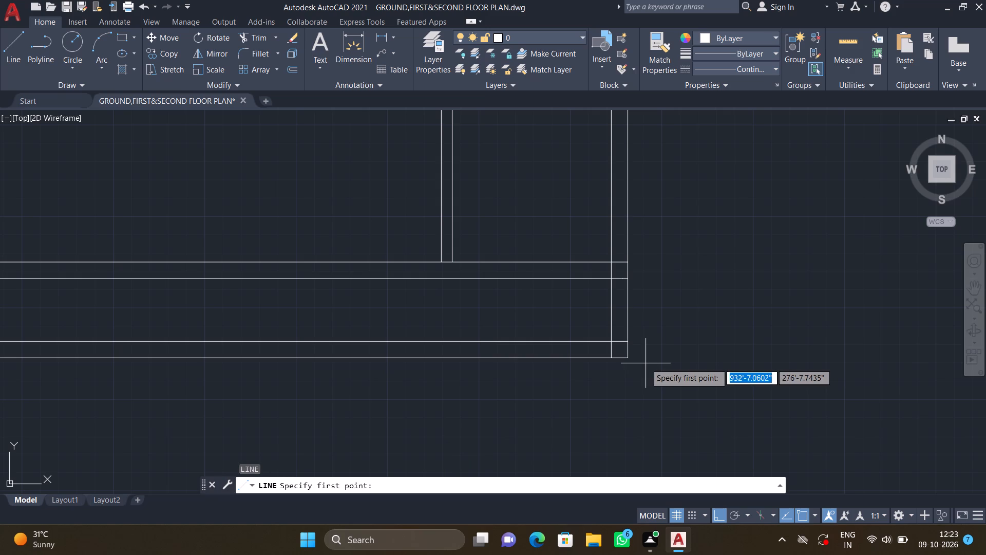
{"action": "scroll", "coordinate": [626, 356], "scroll_direction": "up", "scroll_amount": 2}
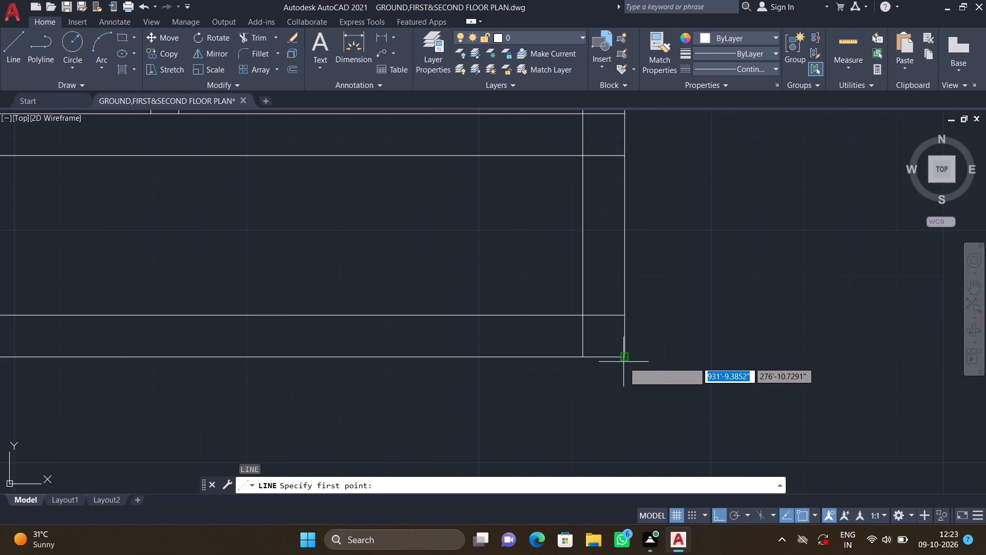
{"action": "double_click", "coordinate": [623, 360]}
{"action": "scroll", "coordinate": [624, 408], "scroll_direction": "down", "scroll_amount": 3}
{"action": "middle_click_drag", "start_coordinate": [619, 411], "coordinate": [605, 359]}
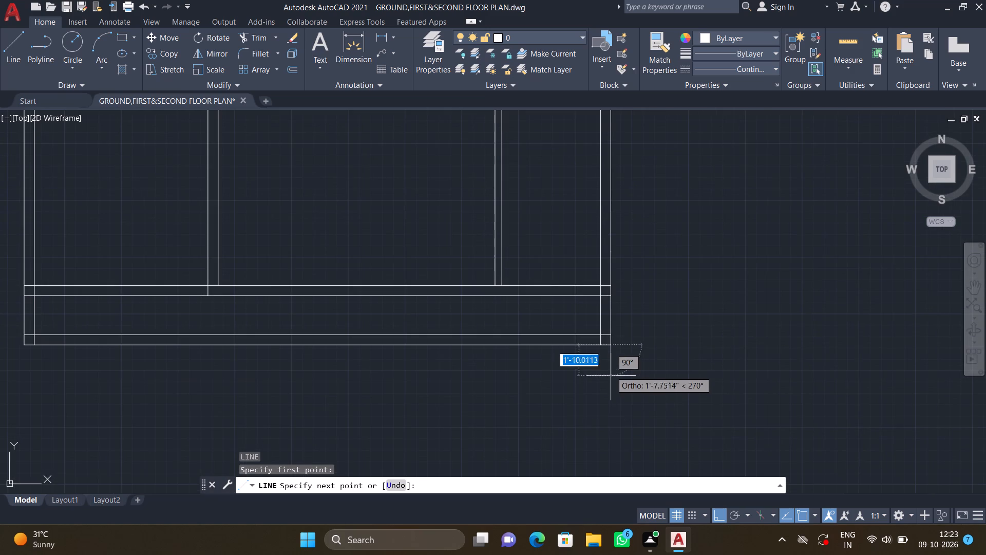
{"action": "scroll", "coordinate": [611, 379], "scroll_direction": "up", "scroll_amount": 2}
{"action": "middle_click_drag", "start_coordinate": [611, 376], "coordinate": [612, 381]}
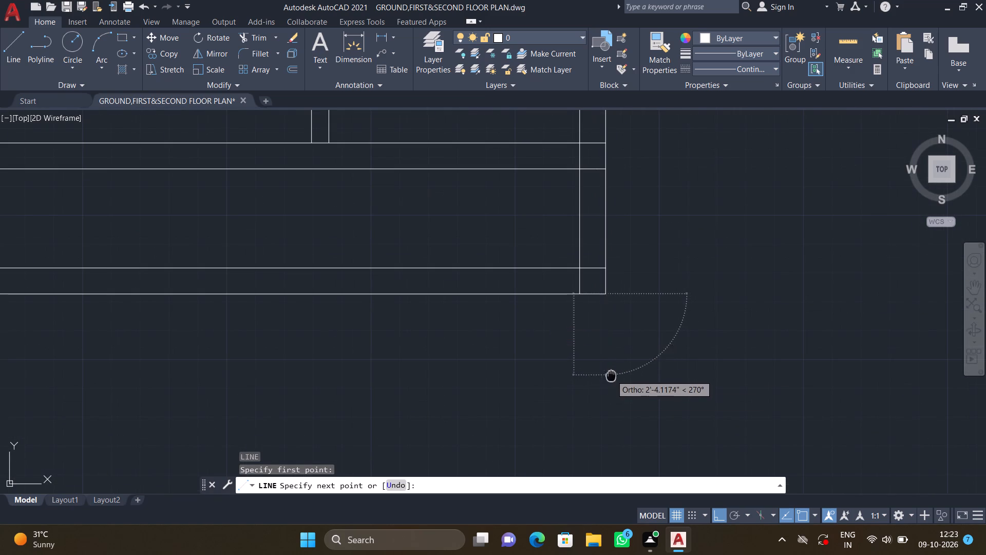
{"action": "middle_click_drag", "start_coordinate": [612, 381], "coordinate": [617, 397]}
{"action": "scroll", "coordinate": [612, 396], "scroll_direction": "up", "scroll_amount": 2}
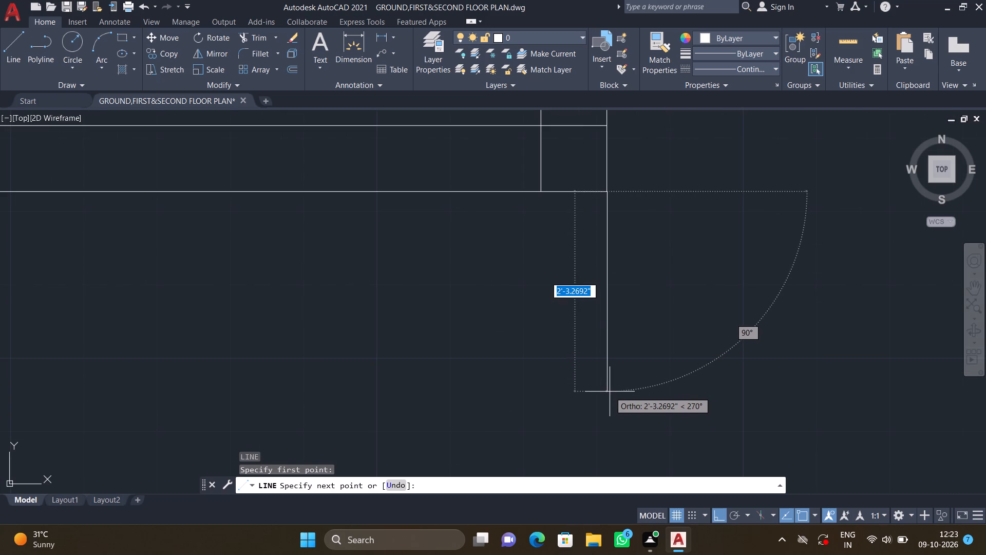
{"action": "scroll", "coordinate": [600, 397], "scroll_direction": "up", "scroll_amount": 1}
{"action": "scroll", "coordinate": [609, 396], "scroll_direction": "down", "scroll_amount": 1}
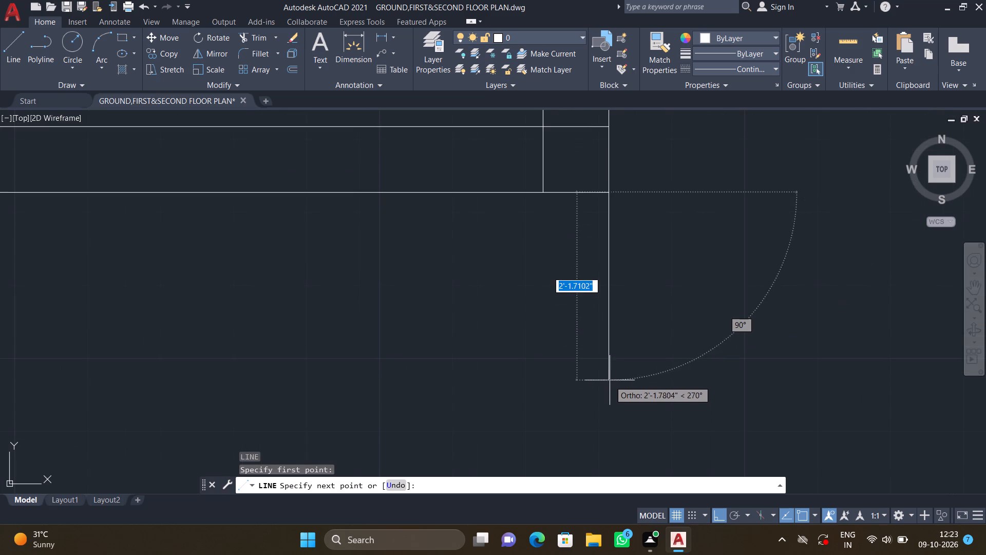
{"action": "left_click", "coordinate": [608, 354]}
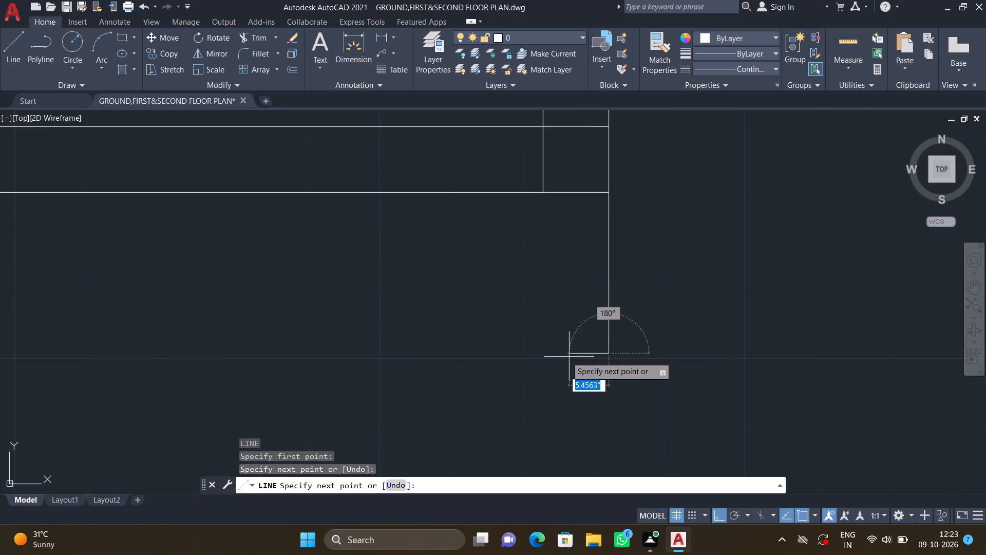
{"action": "middle_click_drag", "start_coordinate": [553, 353], "coordinate": [604, 367]}
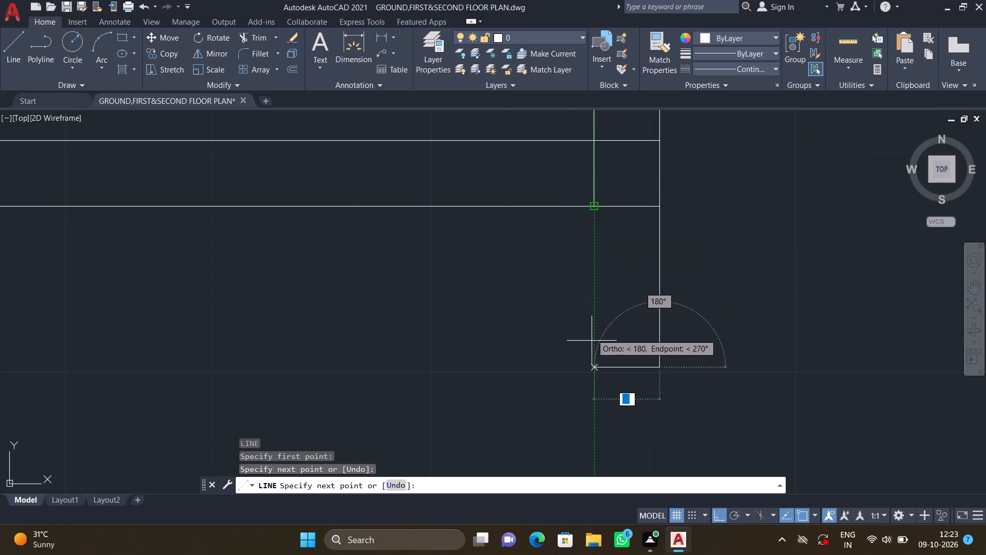
{"action": "double_click", "coordinate": [593, 369]}
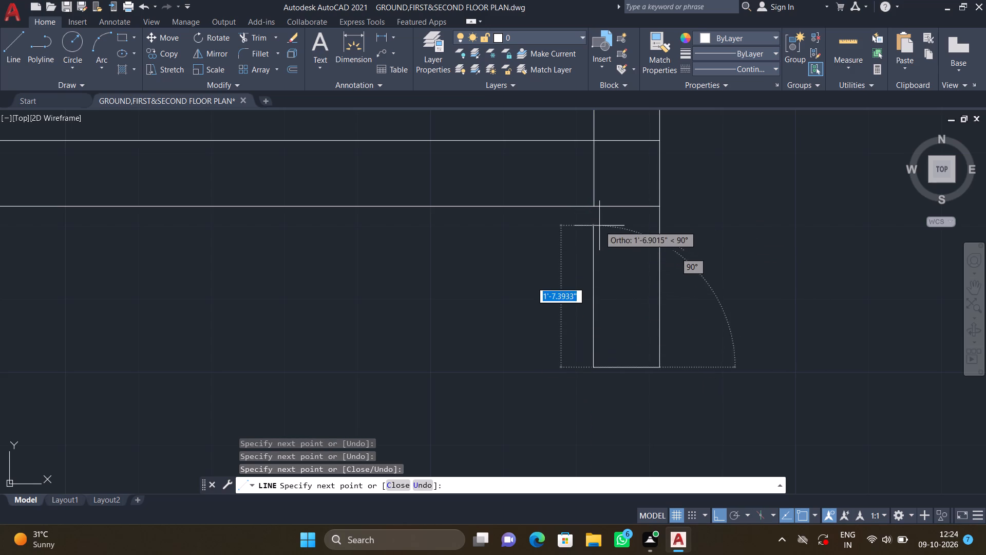
{"action": "scroll", "coordinate": [590, 209], "scroll_direction": "up", "scroll_amount": 1}
{"action": "double_click", "coordinate": [595, 202]}
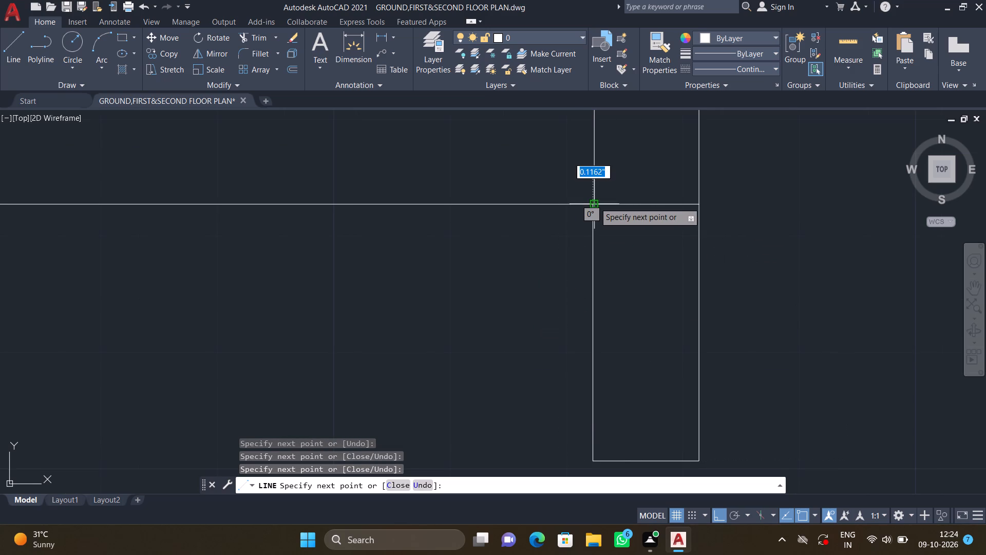
{"action": "key", "text": "Return"}
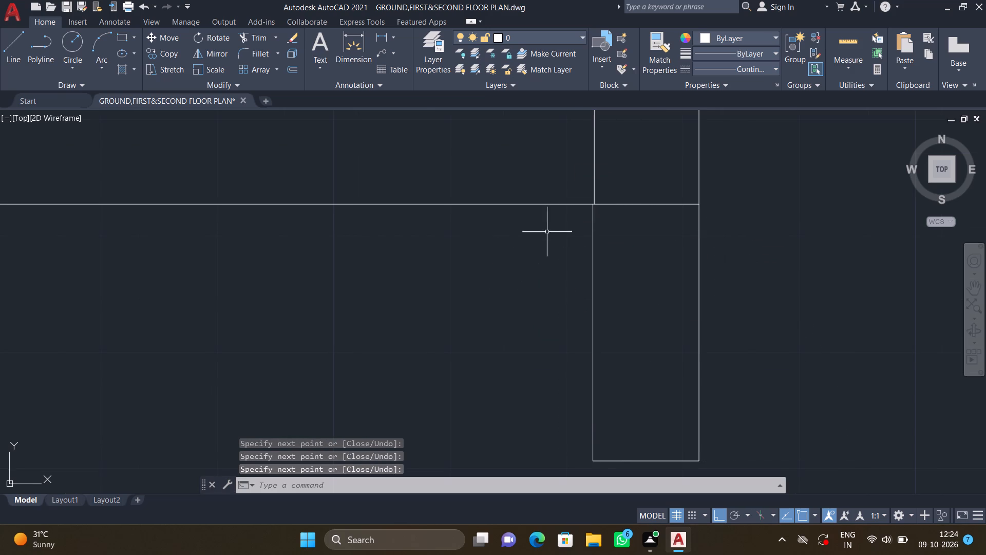
Erase the stub's left line and redraw it from the end of the right wall's inner line to the stub's bottom corner.
{"action": "scroll", "coordinate": [588, 226], "scroll_direction": "up", "scroll_amount": 1}
{"action": "double_click", "coordinate": [595, 217]}
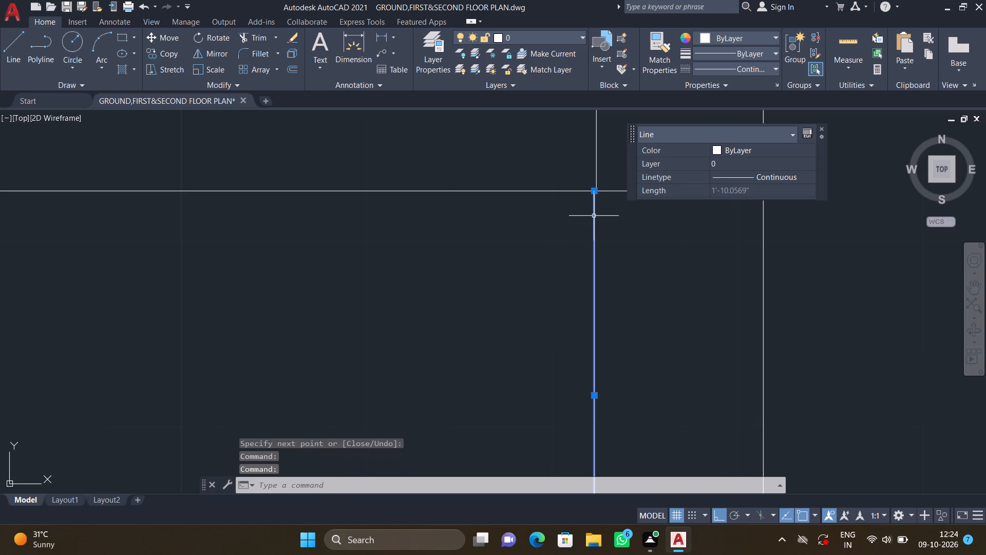
{"action": "key", "text": "Delete"}
{"action": "key", "text": "l"}
{"action": "key", "text": "Return"}
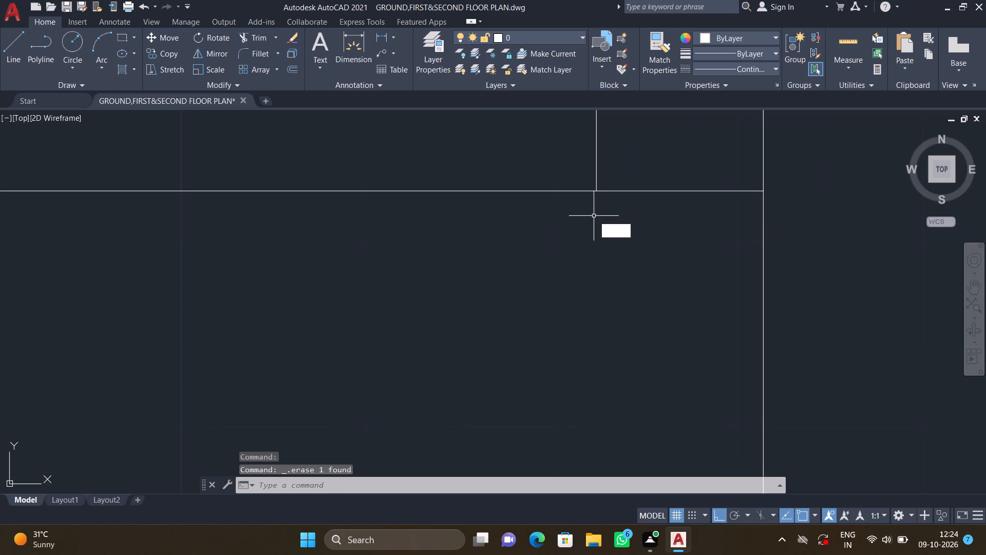
{"action": "left_click_drag", "start_coordinate": [596, 189], "coordinate": [596, 207]}
{"action": "scroll", "coordinate": [592, 293], "scroll_direction": "down", "scroll_amount": 3}
{"action": "middle_click_drag", "start_coordinate": [582, 323], "coordinate": [571, 276]}
{"action": "scroll", "coordinate": [579, 308], "scroll_direction": "up", "scroll_amount": 2}
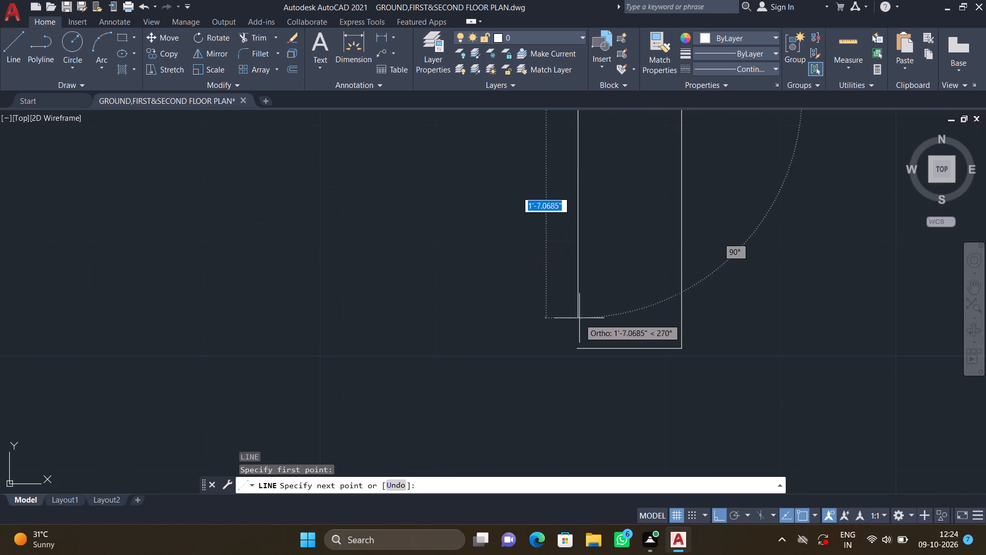
{"action": "double_click", "coordinate": [576, 349]}
{"action": "key", "text": "Return"}
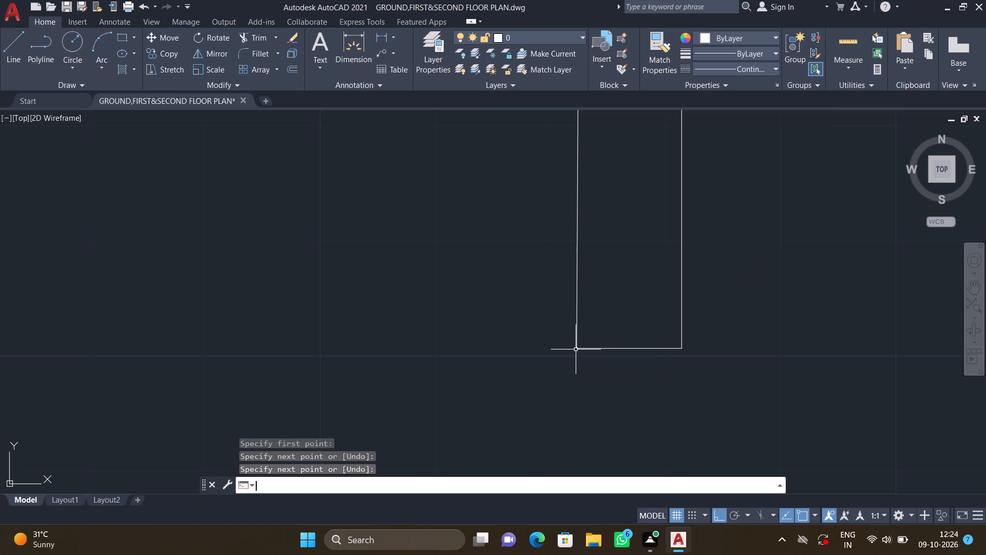
Offset the lower line of the upper interior wall 7'3" downward into the top room.
{"action": "scroll", "coordinate": [562, 342], "scroll_direction": "down", "scroll_amount": 2}
{"action": "middle_click_drag", "start_coordinate": [486, 346], "coordinate": [584, 337]}
{"action": "scroll", "coordinate": [584, 344], "scroll_direction": "down", "scroll_amount": 3}
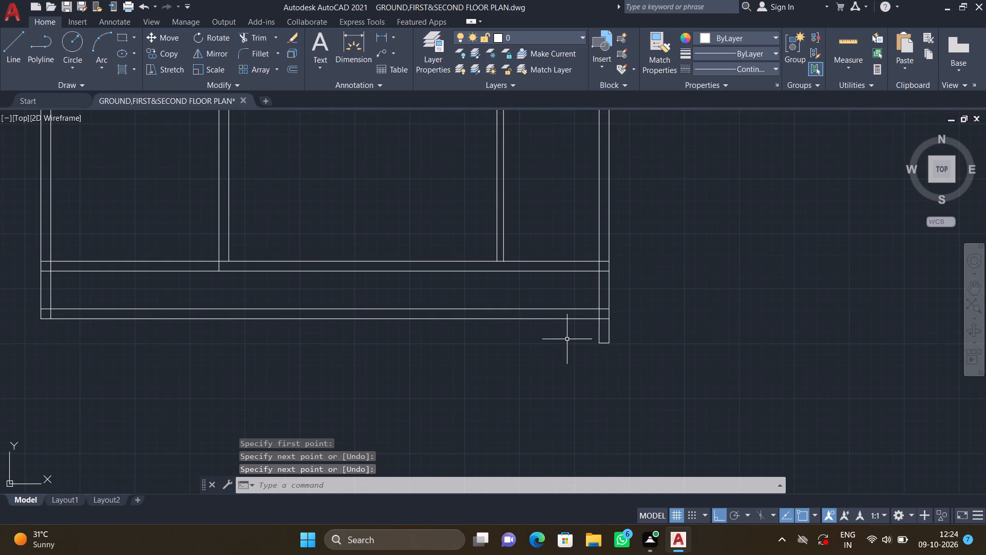
{"action": "scroll", "coordinate": [561, 339], "scroll_direction": "down", "scroll_amount": 2}
{"action": "middle_click_drag", "start_coordinate": [428, 339], "coordinate": [534, 341]}
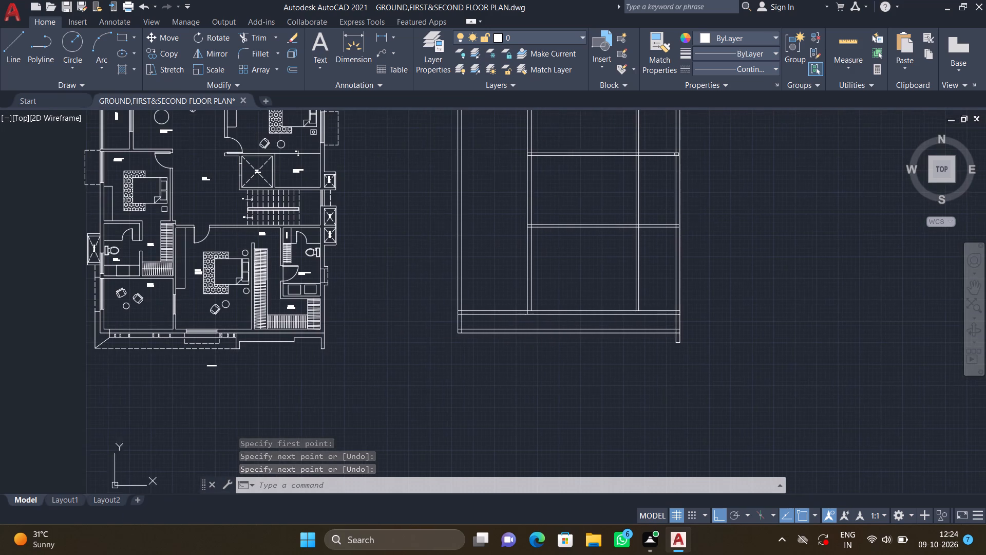
{"action": "scroll", "coordinate": [492, 324], "scroll_direction": "down", "scroll_amount": 1}
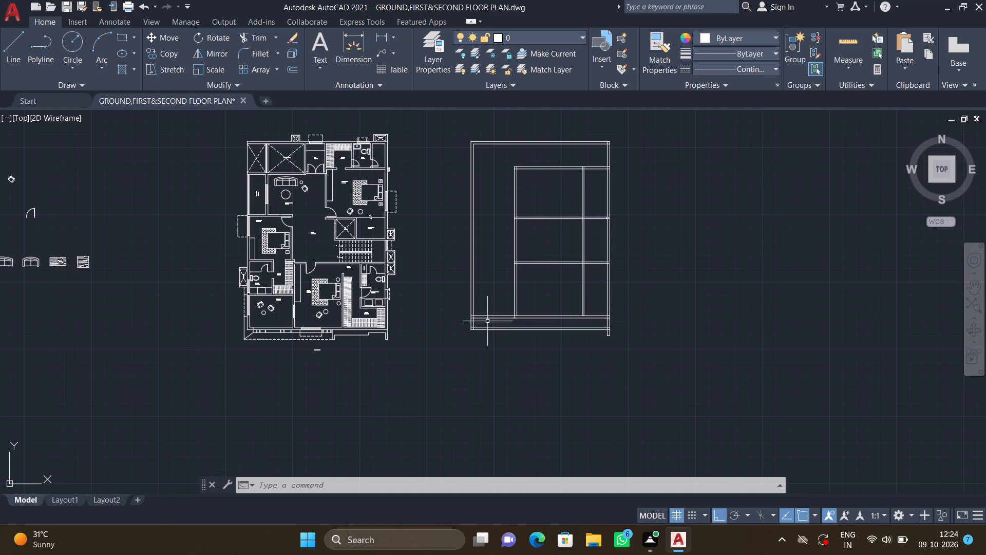
{"action": "scroll", "coordinate": [592, 257], "scroll_direction": "down", "scroll_amount": 1}
{"action": "middle_click_drag", "start_coordinate": [581, 268], "coordinate": [564, 314]}
{"action": "scroll", "coordinate": [544, 274], "scroll_direction": "up", "scroll_amount": 2}
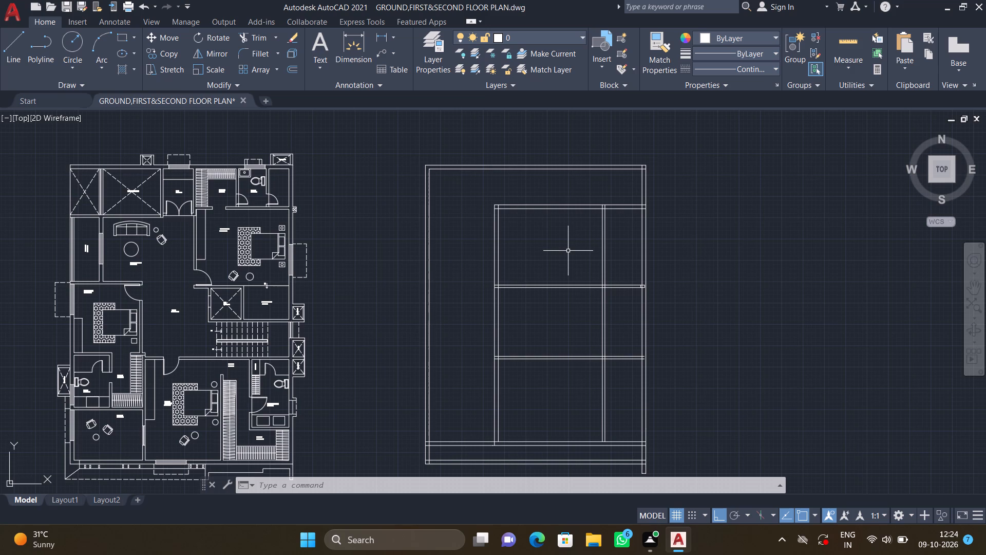
{"action": "key", "text": "o"}
{"action": "key", "text": "Return"}
{"action": "type", "text": "7'"}
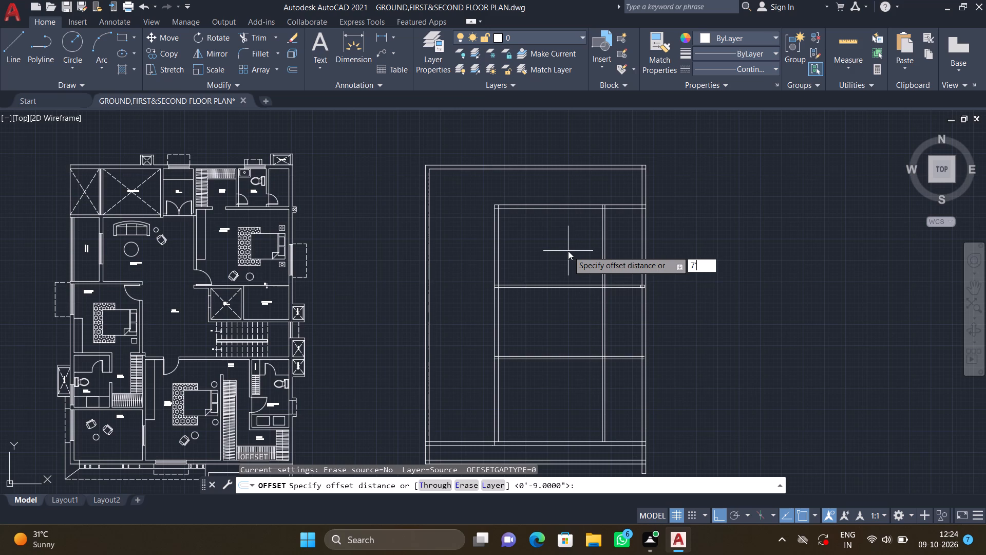
{"action": "type", "text": "3\""}
{"action": "key", "text": "Return"}
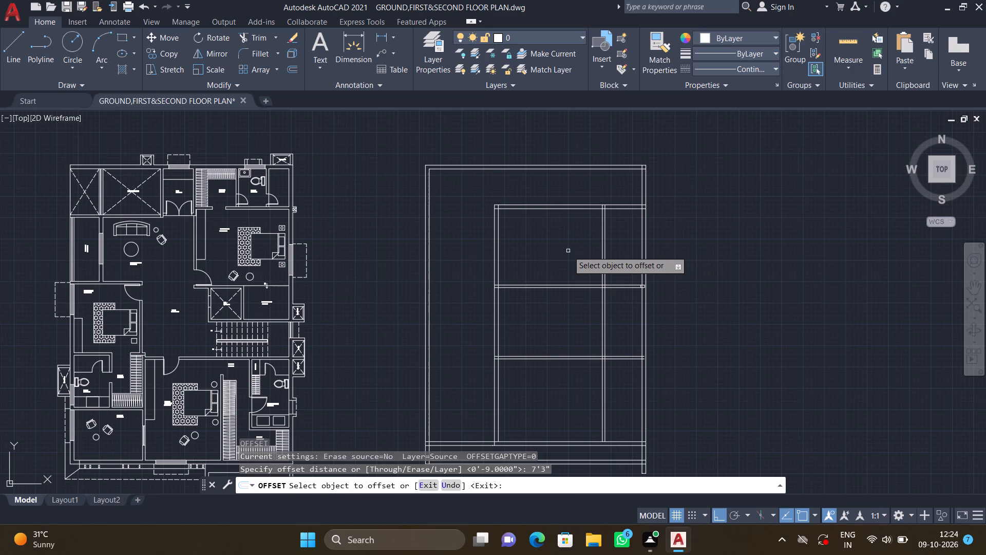
{"action": "scroll", "coordinate": [621, 210], "scroll_direction": "up", "scroll_amount": 2}
{"action": "double_click", "coordinate": [613, 207]}
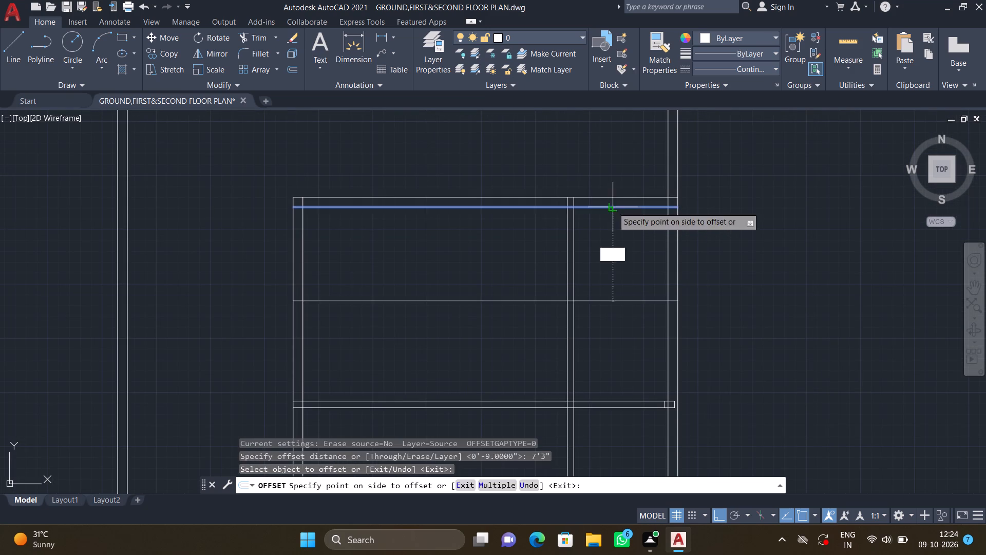
{"action": "double_click", "coordinate": [597, 274]}
{"action": "key", "text": "Return"}
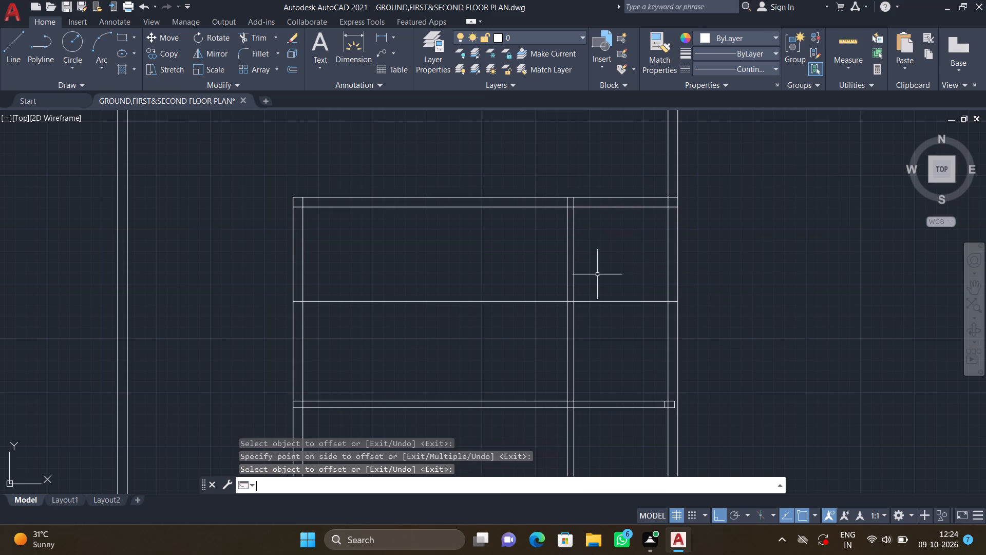
Offset the new horizontal line in the top room 6" downward to form a partition.
{"action": "key", "text": "o"}
{"action": "key", "text": "Return"}
{"action": "type", "text": "6\""}
{"action": "key", "text": "Return"}
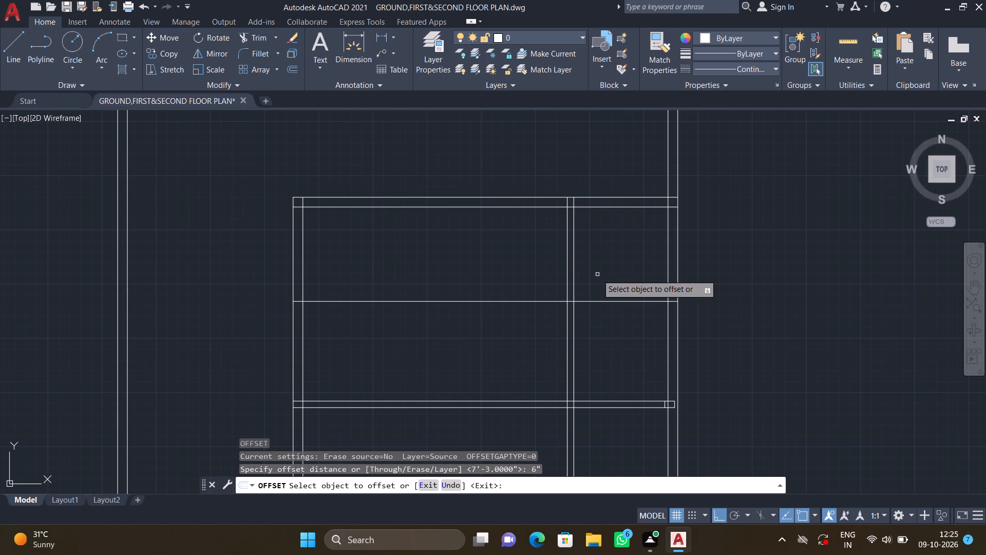
{"action": "left_click", "coordinate": [603, 301]}
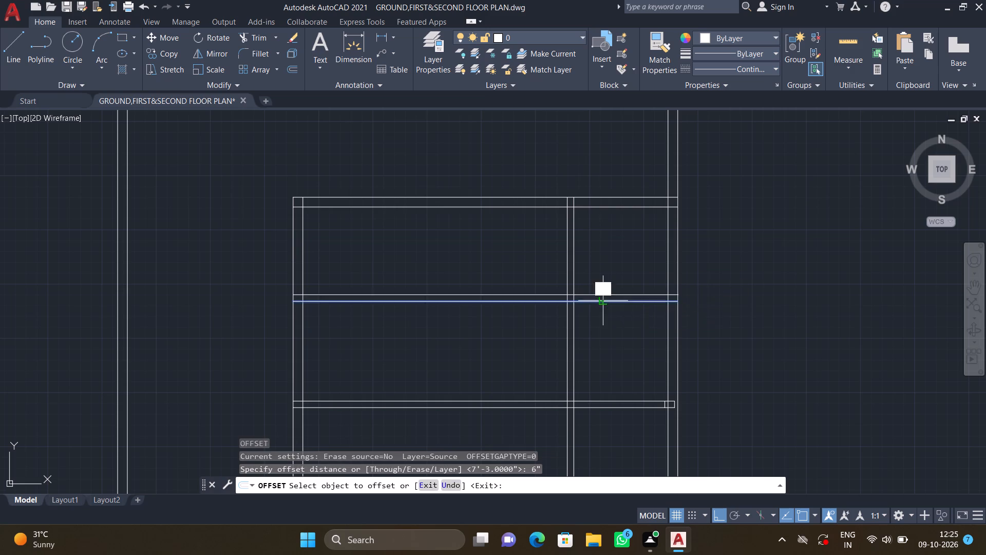
{"action": "double_click", "coordinate": [603, 329]}
{"action": "key", "text": "Return"}
Trim the new 6" horizontal partition out of the wide left part of the top room, including the pieces inside the left wall.
{"action": "type", "text": "TR"}
{"action": "key", "text": "Return"}
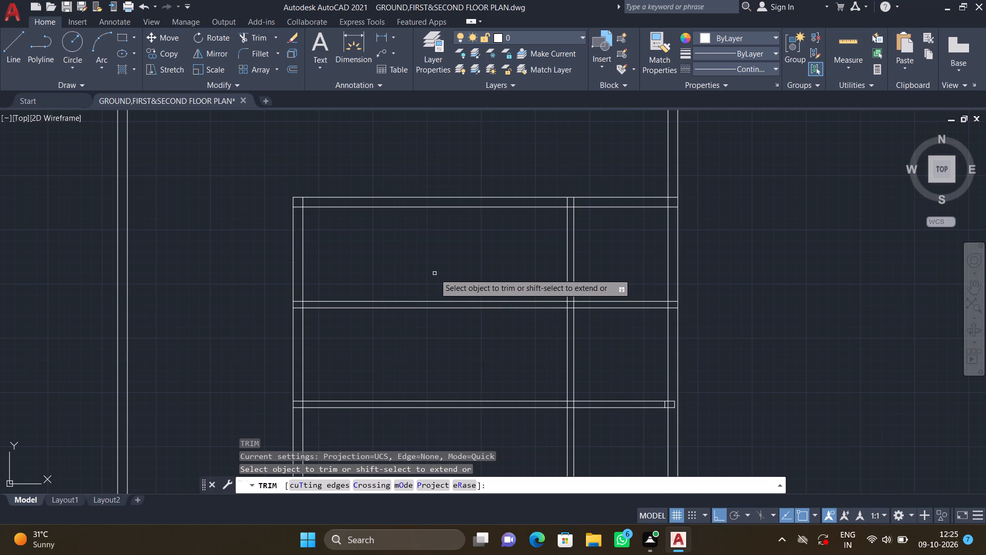
{"action": "left_click_drag", "start_coordinate": [428, 275], "coordinate": [428, 335]}
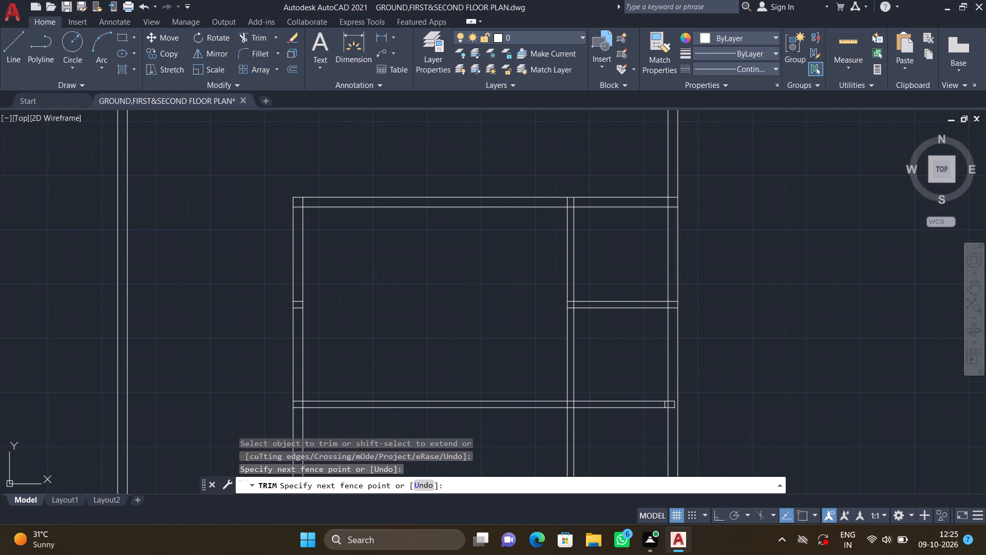
{"action": "scroll", "coordinate": [292, 309], "scroll_direction": "up", "scroll_amount": 2}
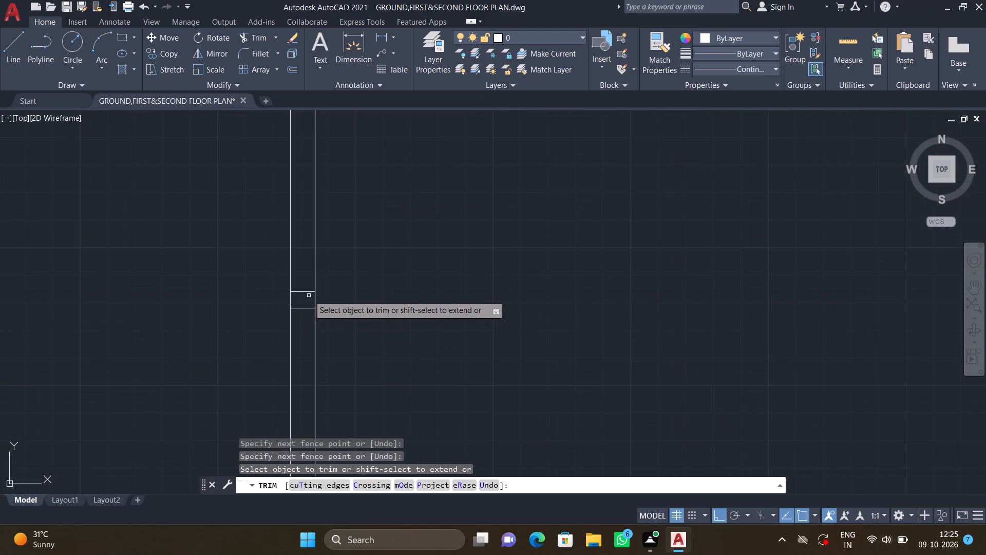
{"action": "left_click", "coordinate": [309, 290]}
{"action": "left_click", "coordinate": [302, 308]}
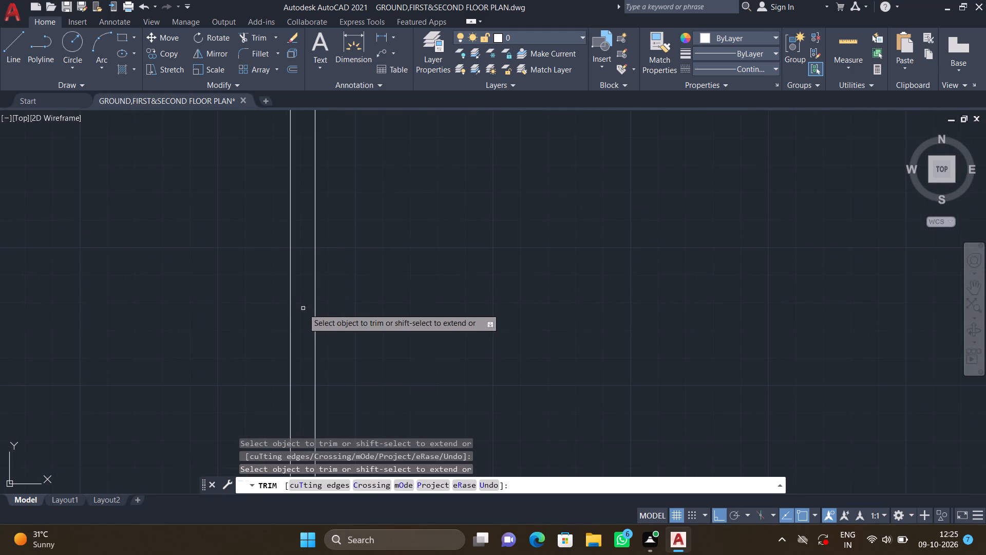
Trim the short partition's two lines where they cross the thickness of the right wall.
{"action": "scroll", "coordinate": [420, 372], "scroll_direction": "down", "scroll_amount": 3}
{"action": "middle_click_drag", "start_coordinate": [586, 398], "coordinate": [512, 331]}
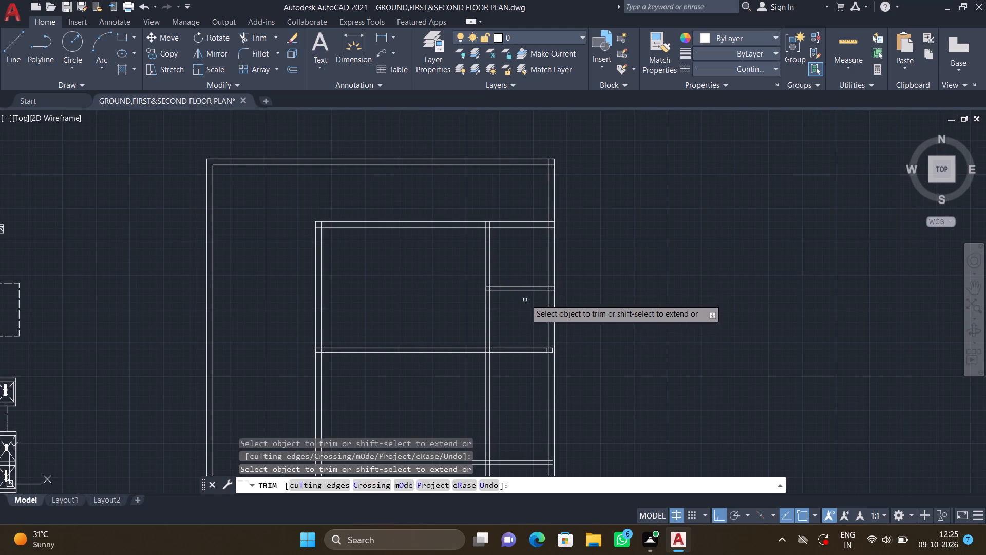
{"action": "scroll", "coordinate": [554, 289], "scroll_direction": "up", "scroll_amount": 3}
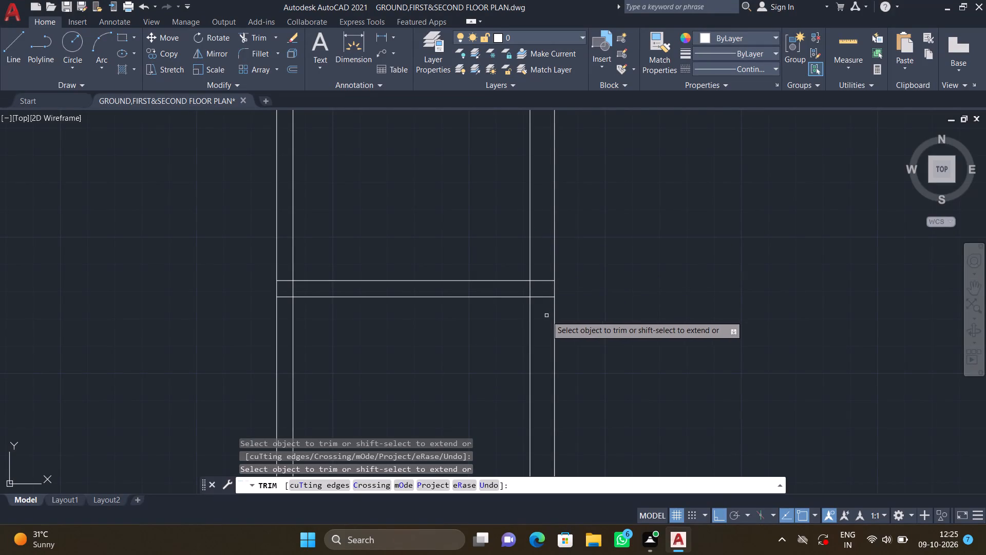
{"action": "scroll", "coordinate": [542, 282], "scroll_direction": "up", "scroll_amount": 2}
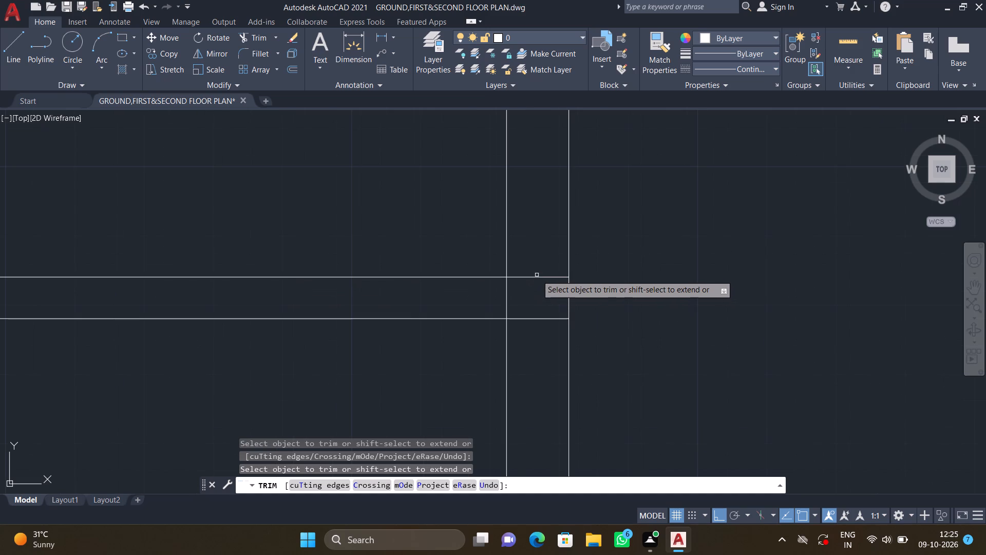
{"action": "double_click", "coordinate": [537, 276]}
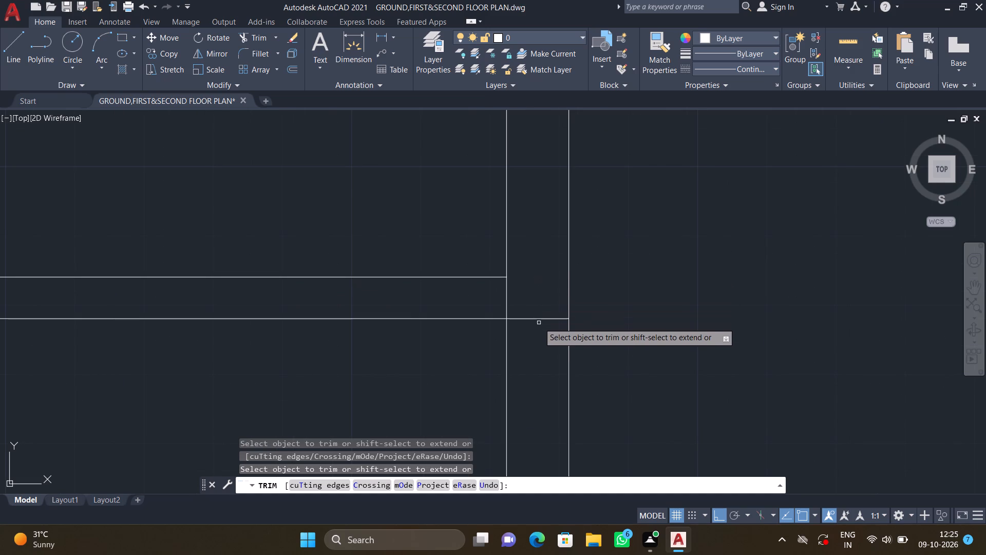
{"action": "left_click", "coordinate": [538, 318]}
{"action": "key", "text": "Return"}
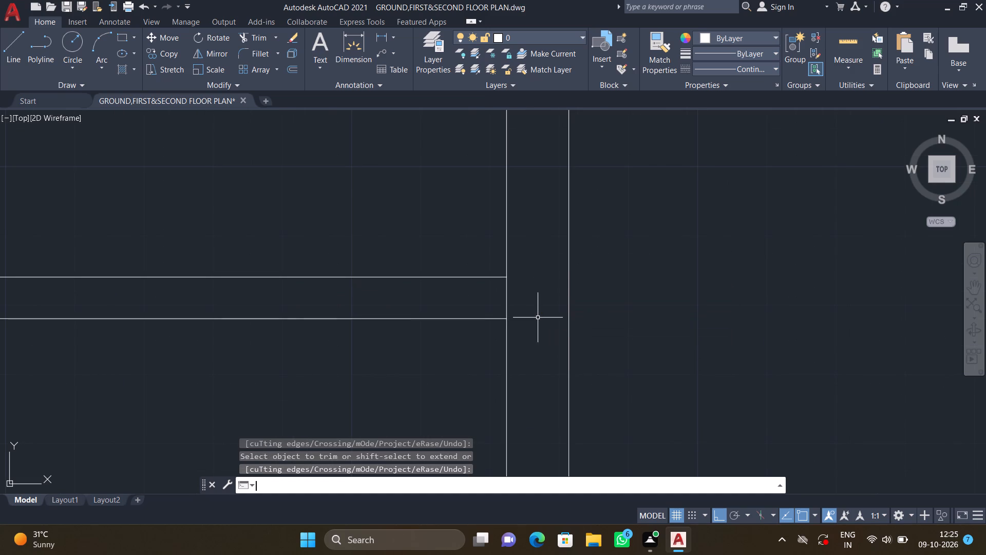
Erase the two short vertical lines at the right end of the partition between the top and middle rooms.
{"action": "scroll", "coordinate": [501, 295], "scroll_direction": "down", "scroll_amount": 4}
{"action": "middle_click_drag", "start_coordinate": [390, 345], "coordinate": [558, 345]}
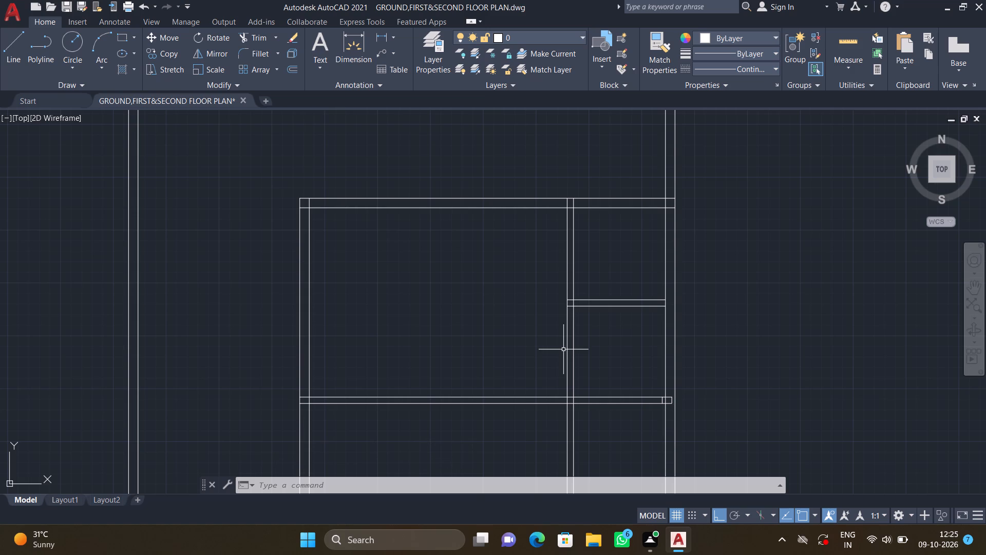
{"action": "scroll", "coordinate": [592, 356], "scroll_direction": "down", "scroll_amount": 1}
{"action": "scroll", "coordinate": [649, 404], "scroll_direction": "up", "scroll_amount": 3}
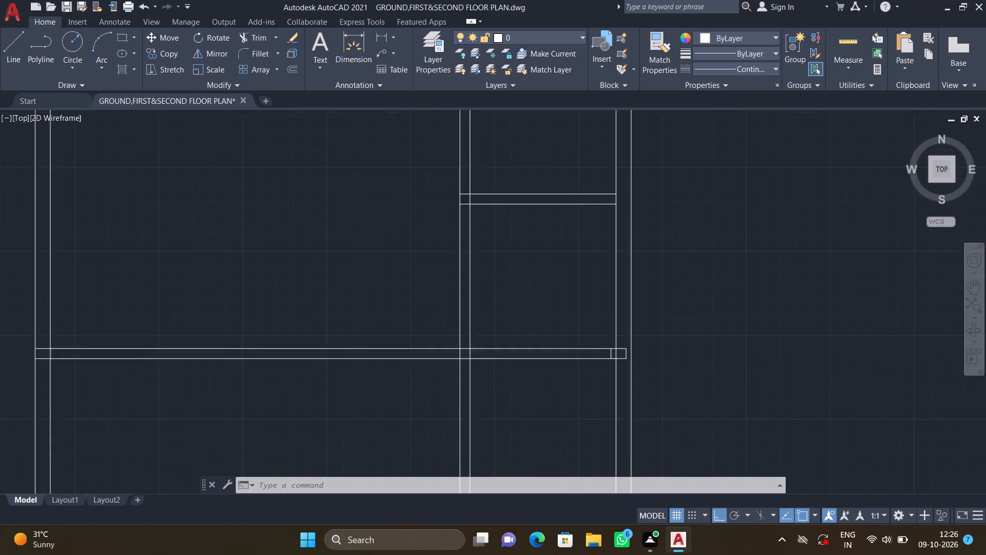
{"action": "scroll", "coordinate": [604, 327], "scroll_direction": "up", "scroll_amount": 2}
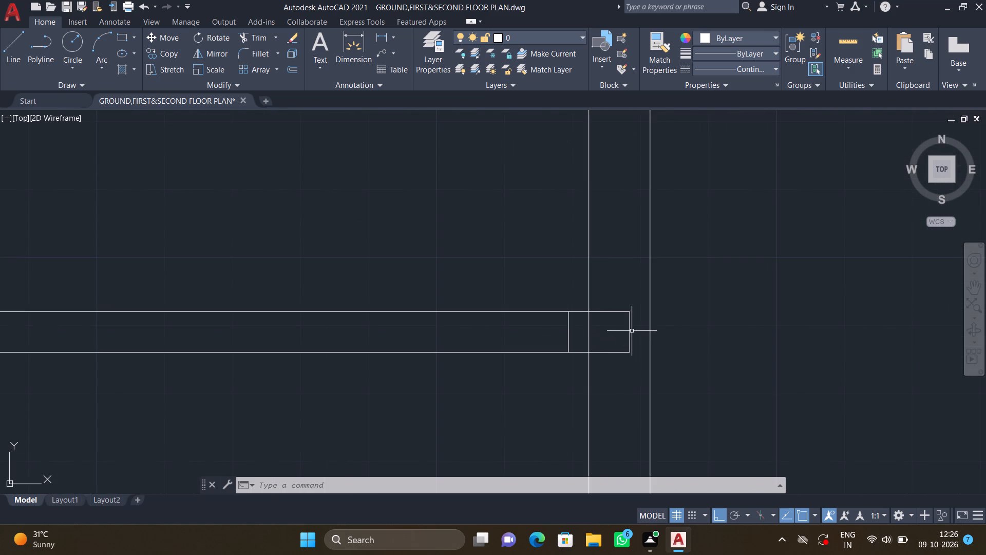
{"action": "double_click", "coordinate": [631, 330]}
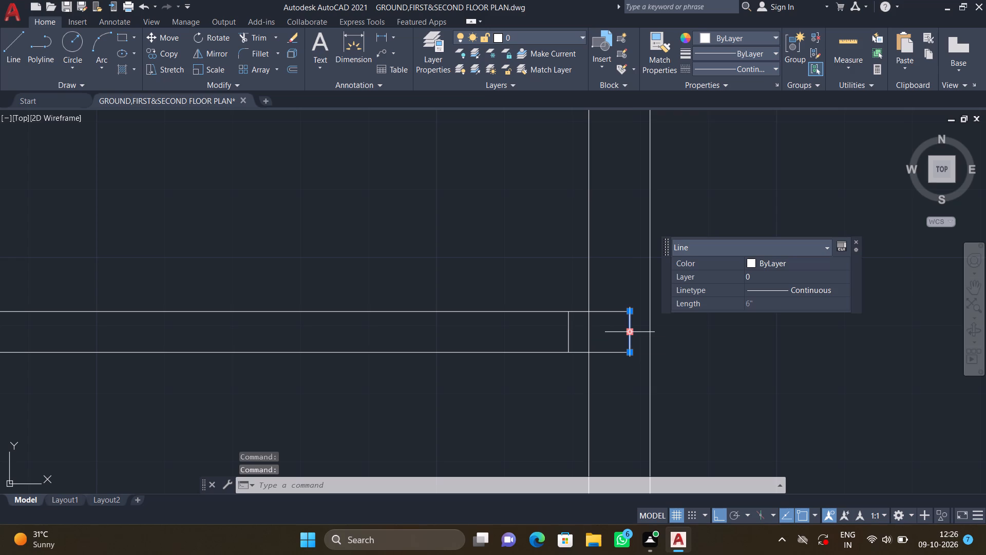
{"action": "key", "text": "4"}
{"action": "key", "text": "Escape"}
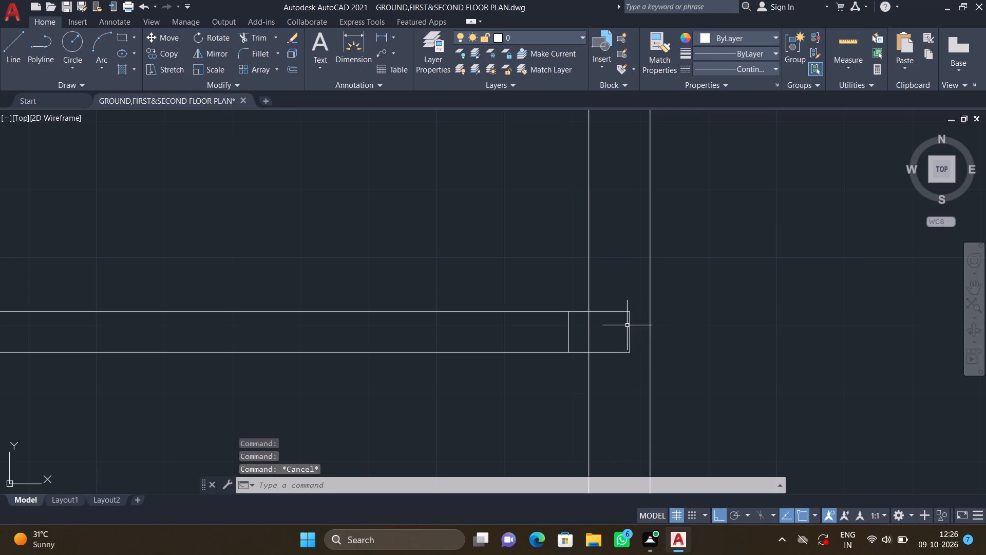
{"action": "double_click", "coordinate": [629, 325]}
{"action": "key", "text": "Delete"}
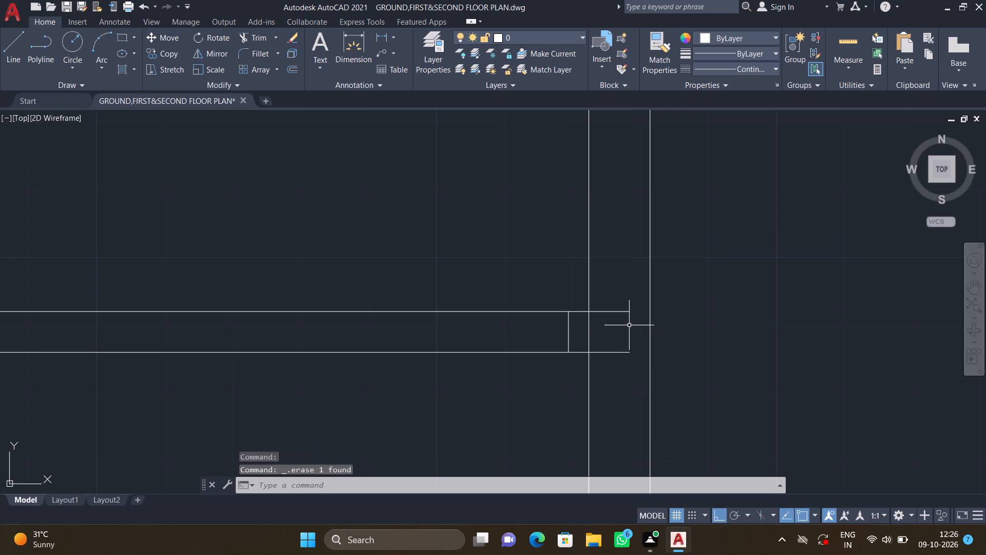
{"action": "double_click", "coordinate": [567, 329]}
{"action": "key", "text": "Delete"}
Extend both lines of the middle room's upper and lower partitions to the outer line of the right wall.
{"action": "type", "text": "EX"}
{"action": "key", "text": "Return"}
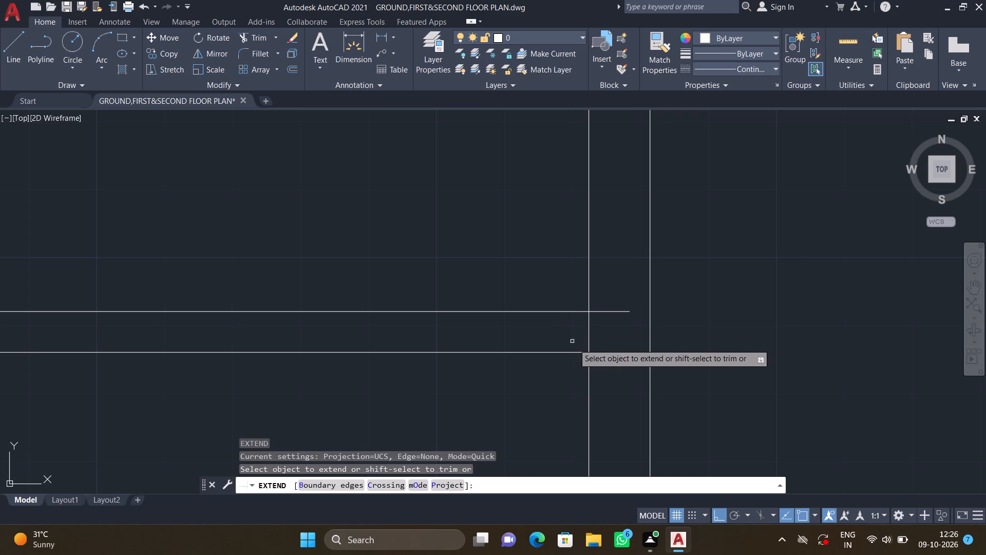
{"action": "double_click", "coordinate": [621, 311]}
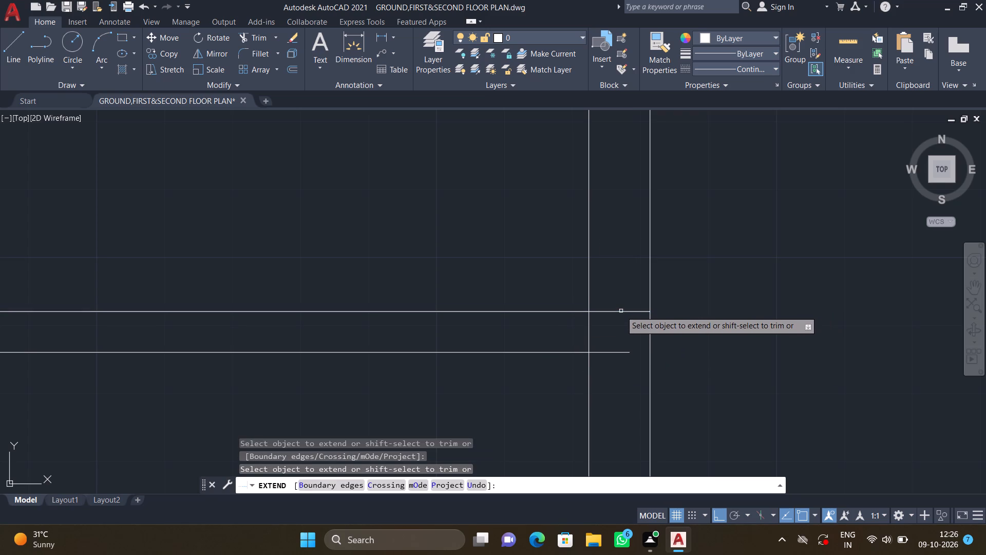
{"action": "double_click", "coordinate": [620, 353]}
{"action": "scroll", "coordinate": [665, 386], "scroll_direction": "down", "scroll_amount": 3}
{"action": "scroll", "coordinate": [666, 449], "scroll_direction": "down", "scroll_amount": 1}
{"action": "middle_click_drag", "start_coordinate": [657, 443], "coordinate": [600, 346]}
{"action": "scroll", "coordinate": [610, 361], "scroll_direction": "down", "scroll_amount": 1}
{"action": "middle_click_drag", "start_coordinate": [616, 421], "coordinate": [592, 347]}
{"action": "scroll", "coordinate": [585, 374], "scroll_direction": "up", "scroll_amount": 2}
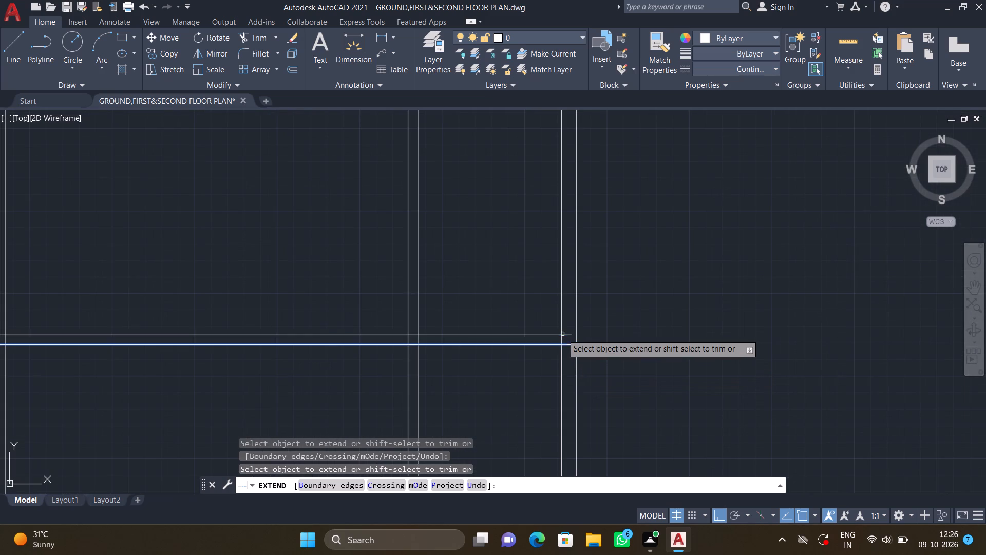
{"action": "left_click", "coordinate": [563, 334]}
{"action": "left_click_drag", "start_coordinate": [564, 335], "coordinate": [567, 340]}
{"action": "left_click", "coordinate": [569, 343]}
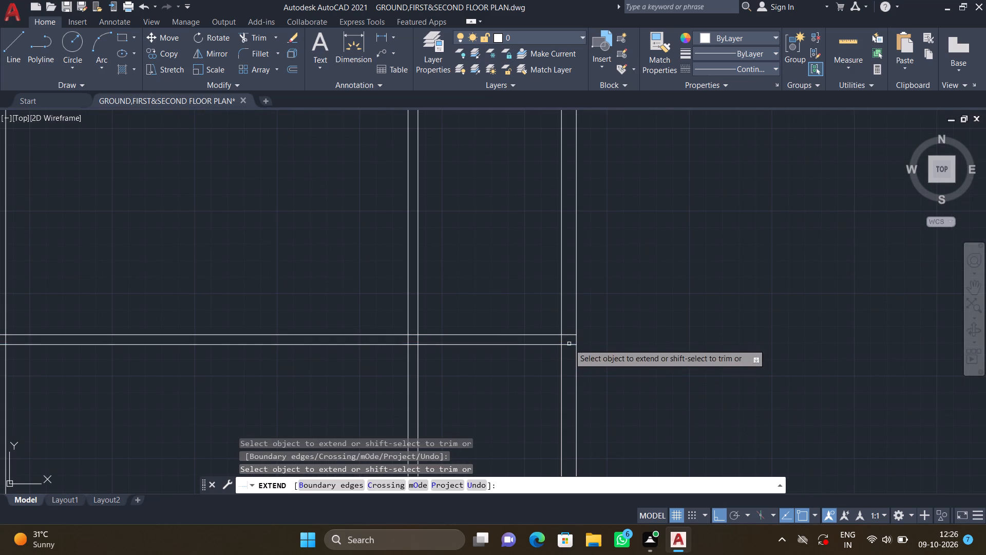
Extend both lines of the short partition in the top room's right part to the outer line of the right wall.
{"action": "scroll", "coordinate": [598, 396], "scroll_direction": "down", "scroll_amount": 2}
{"action": "middle_click_drag", "start_coordinate": [597, 412], "coordinate": [564, 302]}
{"action": "middle_click_drag", "start_coordinate": [611, 255], "coordinate": [586, 390]}
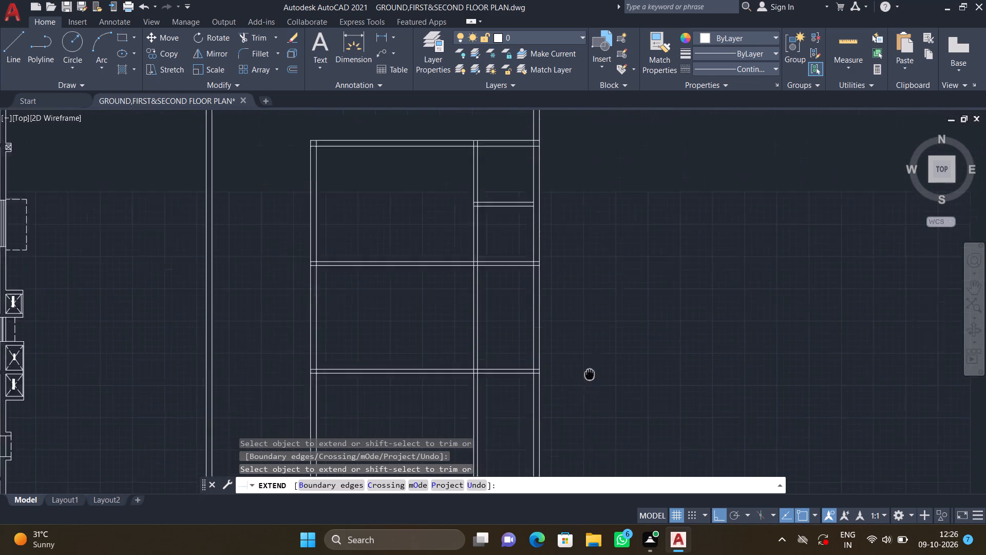
{"action": "middle_click_drag", "start_coordinate": [586, 390], "coordinate": [585, 419]}
{"action": "scroll", "coordinate": [515, 268], "scroll_direction": "up", "scroll_amount": 1}
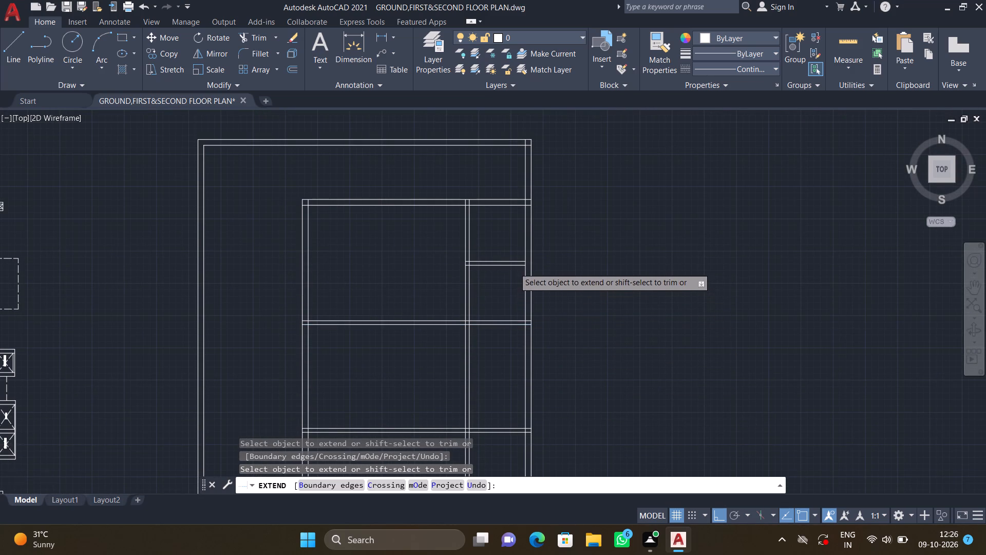
{"action": "scroll", "coordinate": [514, 267], "scroll_direction": "up", "scroll_amount": 2}
{"action": "left_click", "coordinate": [520, 240]}
{"action": "left_click", "coordinate": [526, 258]}
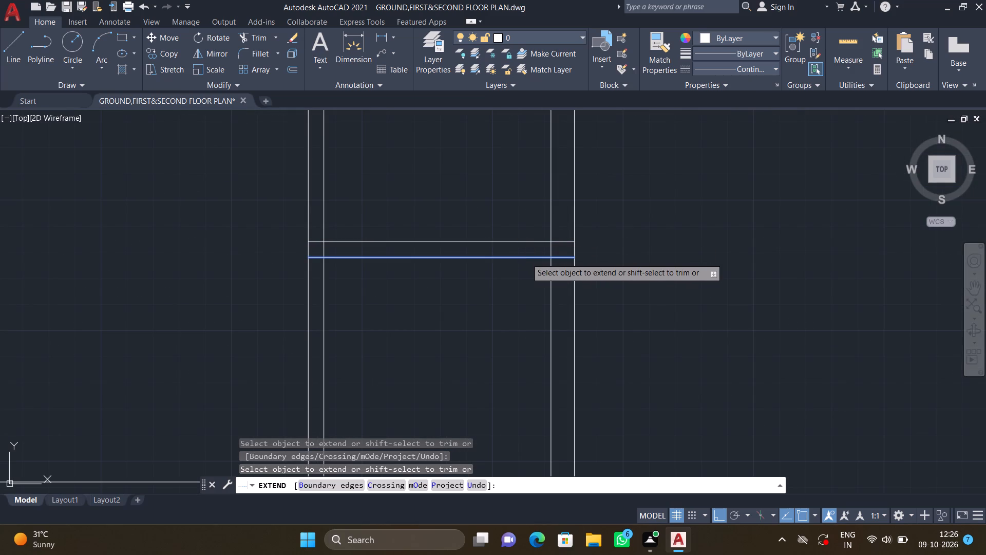
{"action": "key", "text": "Return"}
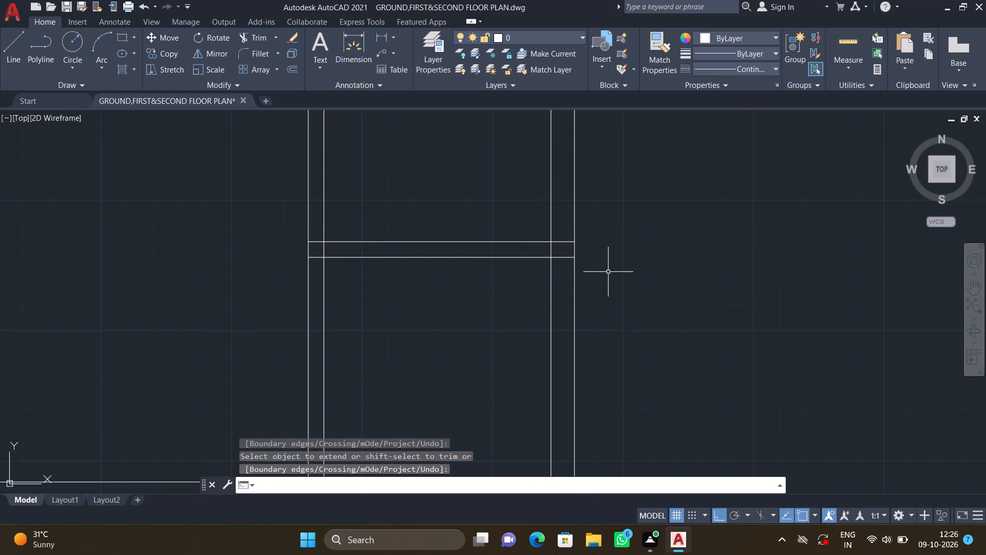
Trim the vertical partition's two lines out of the middle room, between its upper and lower horizontal partitions.
{"action": "scroll", "coordinate": [597, 280], "scroll_direction": "down", "scroll_amount": 4}
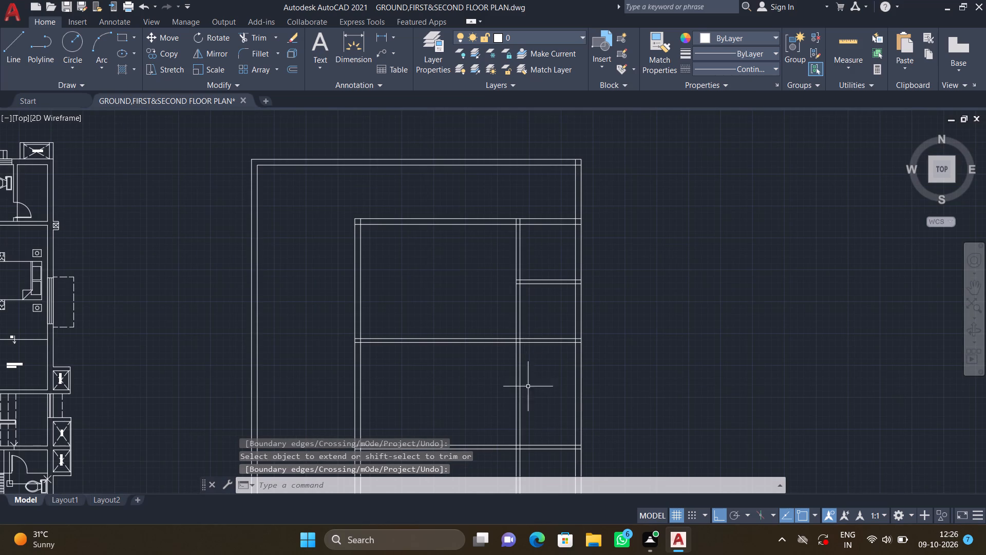
{"action": "middle_click_drag", "start_coordinate": [529, 422], "coordinate": [508, 343]}
{"action": "middle_click_drag", "start_coordinate": [475, 361], "coordinate": [572, 367]}
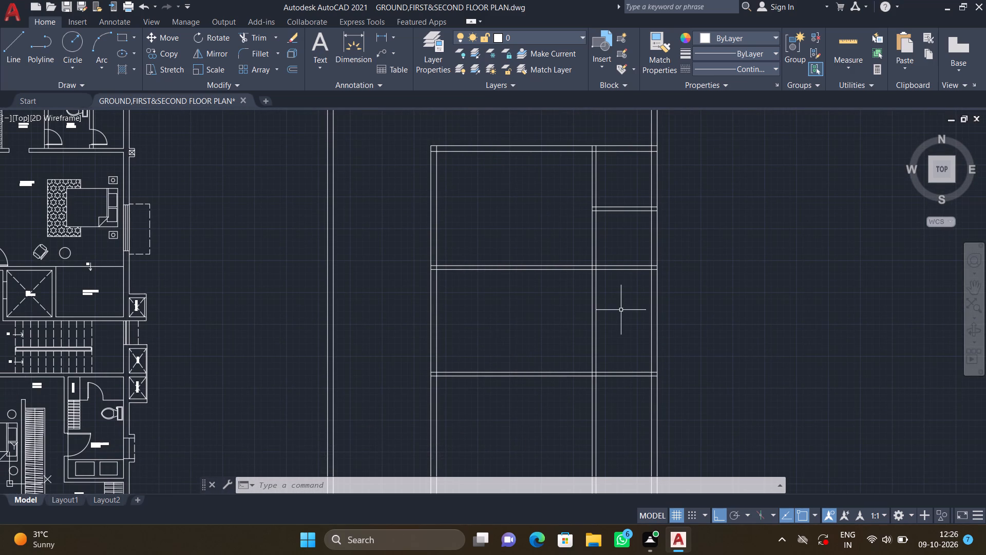
{"action": "type", "text": "TR"}
{"action": "key", "text": "Return"}
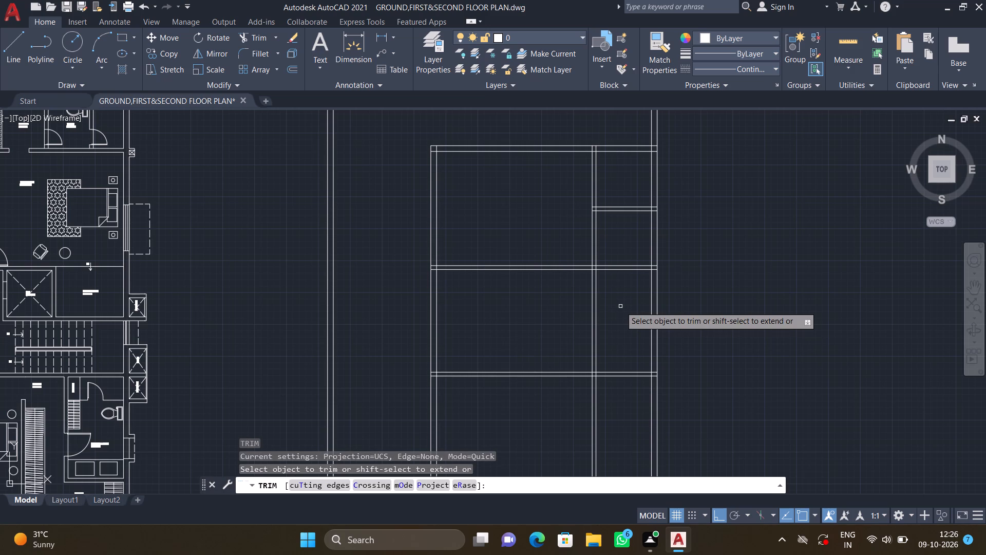
{"action": "double_click", "coordinate": [593, 298]}
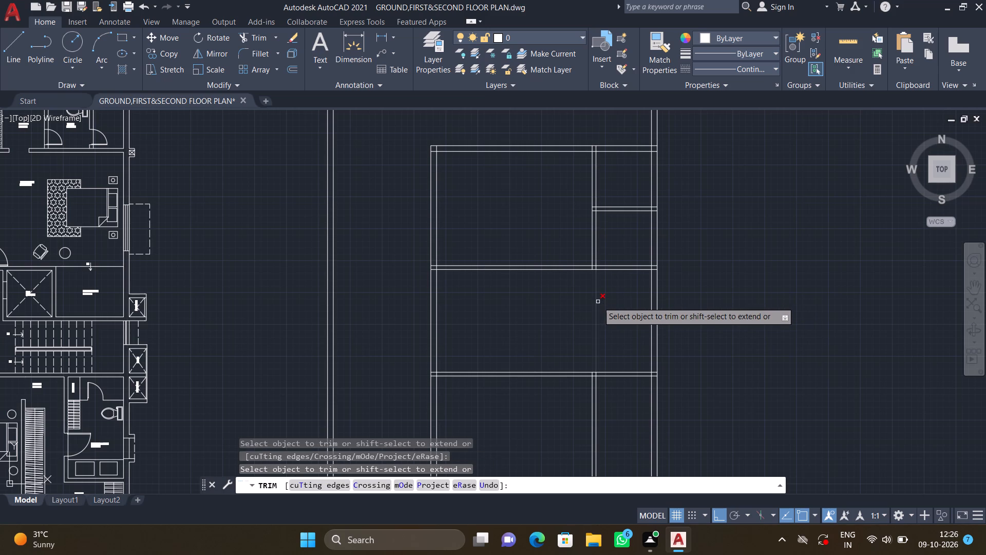
{"action": "left_click", "coordinate": [598, 302]}
{"action": "middle_click_drag", "start_coordinate": [608, 419], "coordinate": [577, 318]}
{"action": "scroll", "coordinate": [595, 374], "scroll_direction": "down", "scroll_amount": 1}
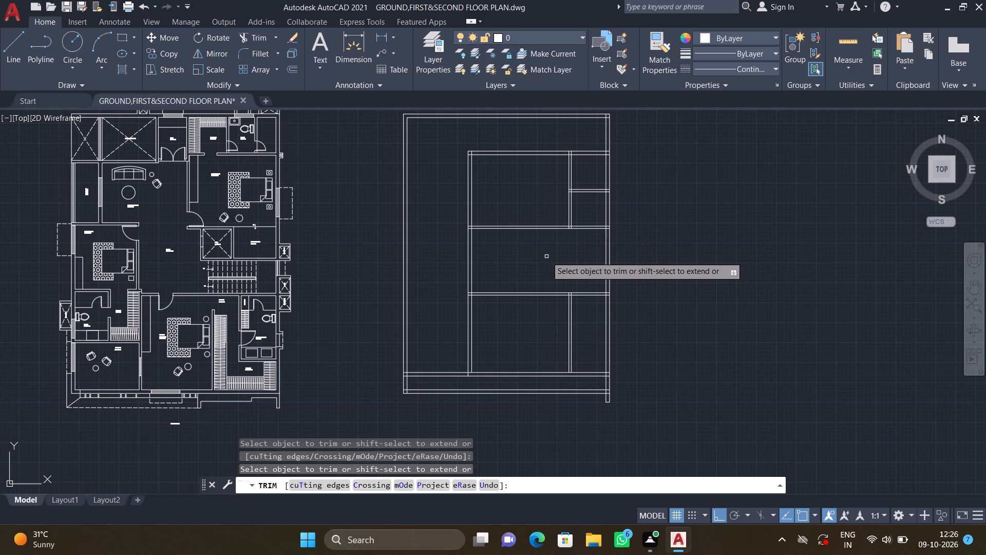
{"action": "middle_click_drag", "start_coordinate": [548, 266], "coordinate": [578, 347]}
{"action": "key", "text": "Return"}
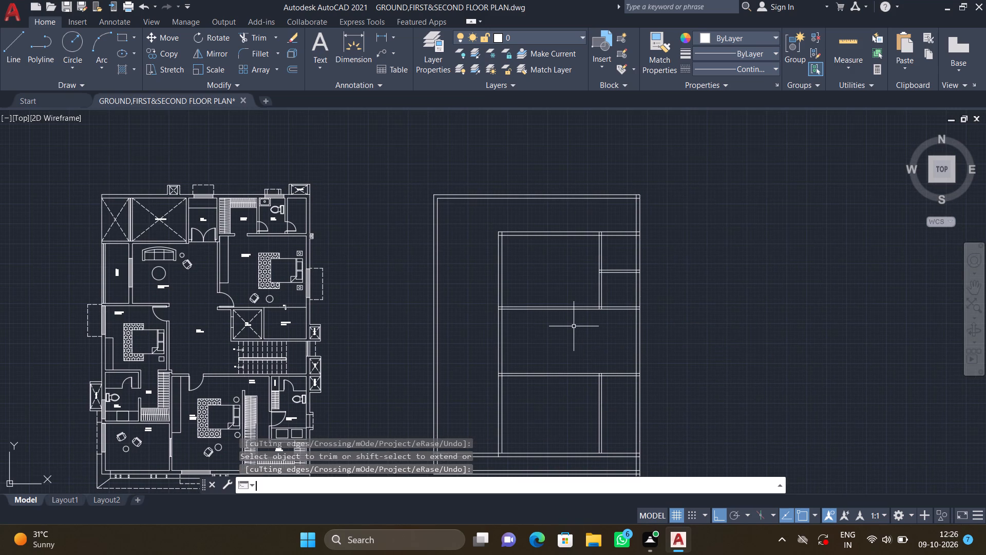
Offset the inner line of the inner rooms' left wall 11'10" to the right, across the middle room.
{"action": "key", "text": "o"}
{"action": "key", "text": "Return"}
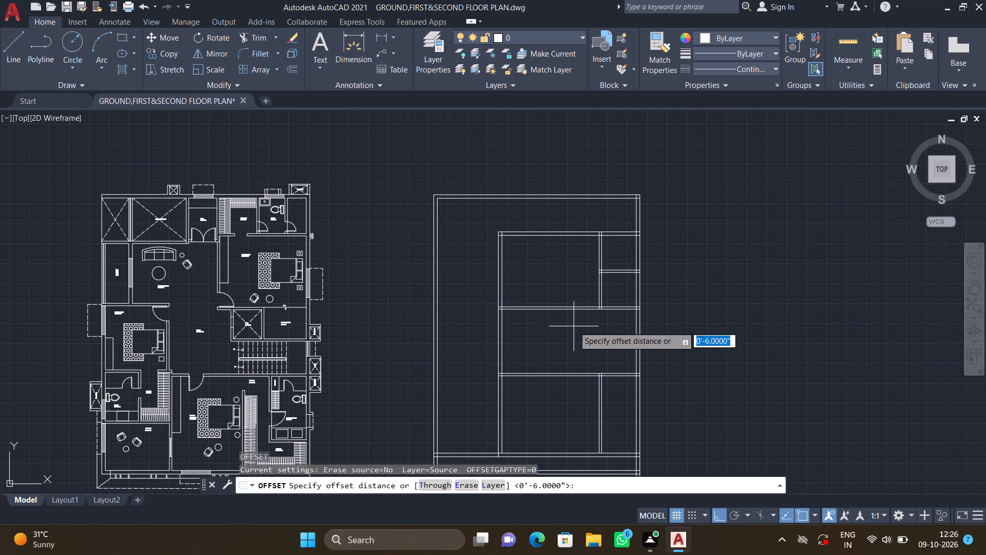
{"action": "type", "text": "11'"}
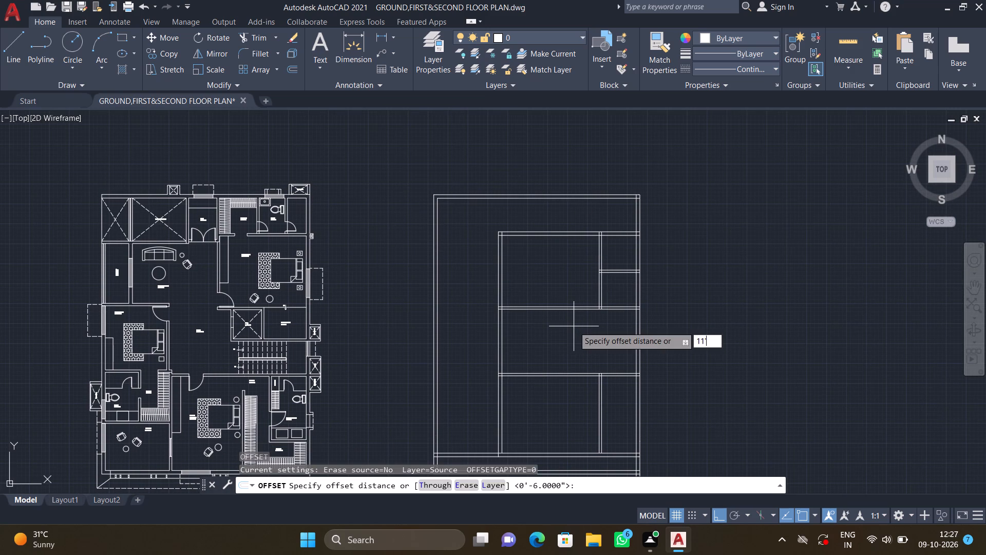
{"action": "type", "text": "10\""}
{"action": "key", "text": "Return"}
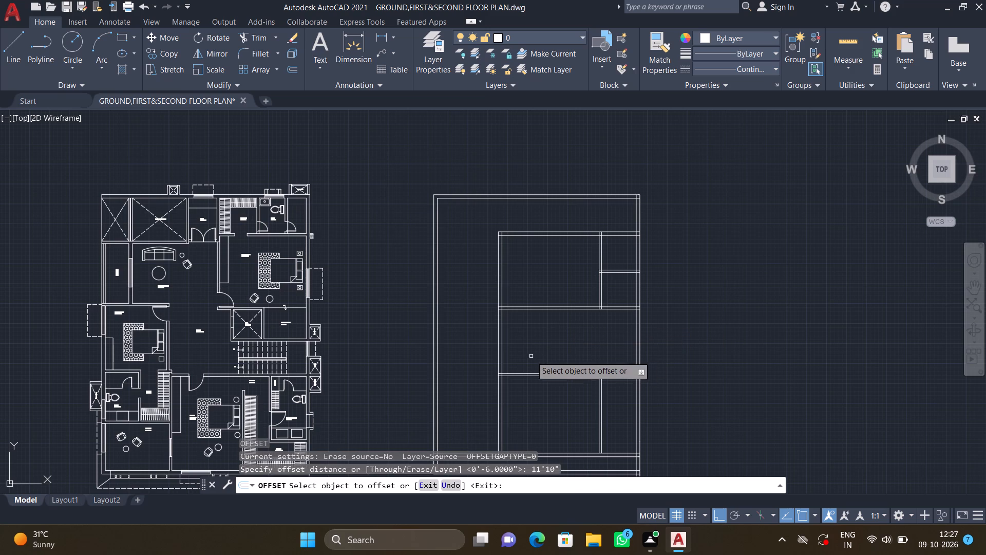
{"action": "scroll", "coordinate": [506, 343], "scroll_direction": "up", "scroll_amount": 2}
{"action": "double_click", "coordinate": [495, 328]}
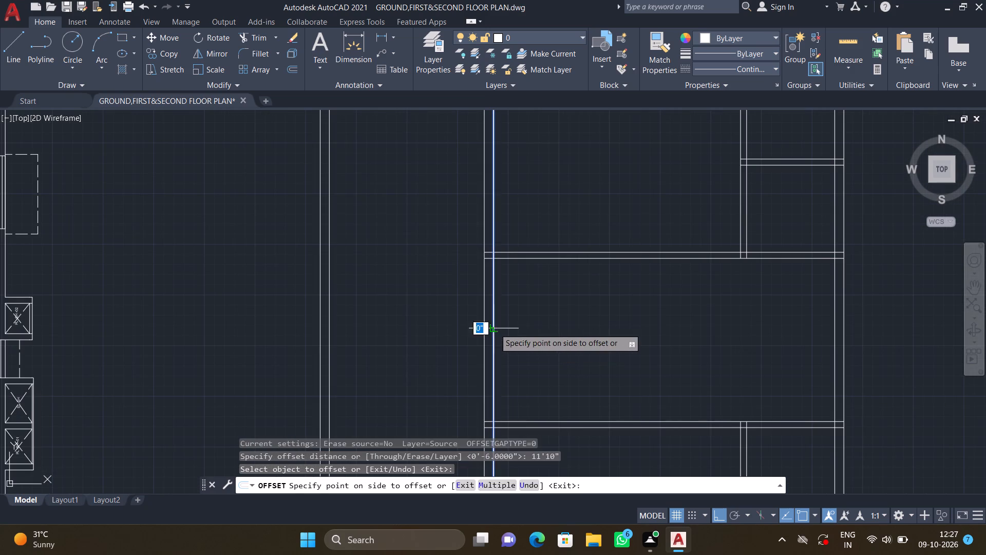
{"action": "double_click", "coordinate": [656, 338]}
{"action": "key", "text": "Return"}
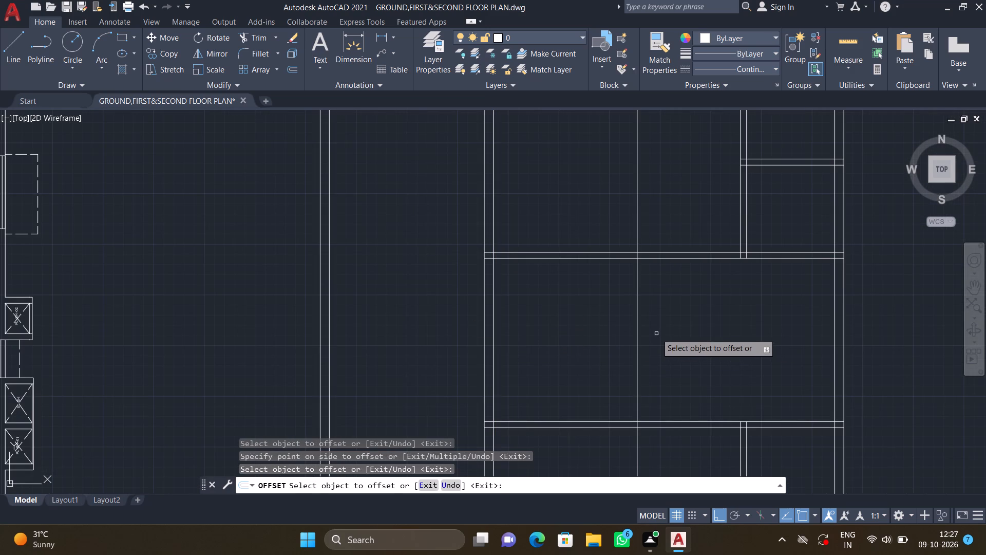
Trim the new vertical line out of the bottom room, the top room and the top room's upper wall, keeping its middle-room part.
{"action": "type", "text": "TR"}
{"action": "key", "text": "Return"}
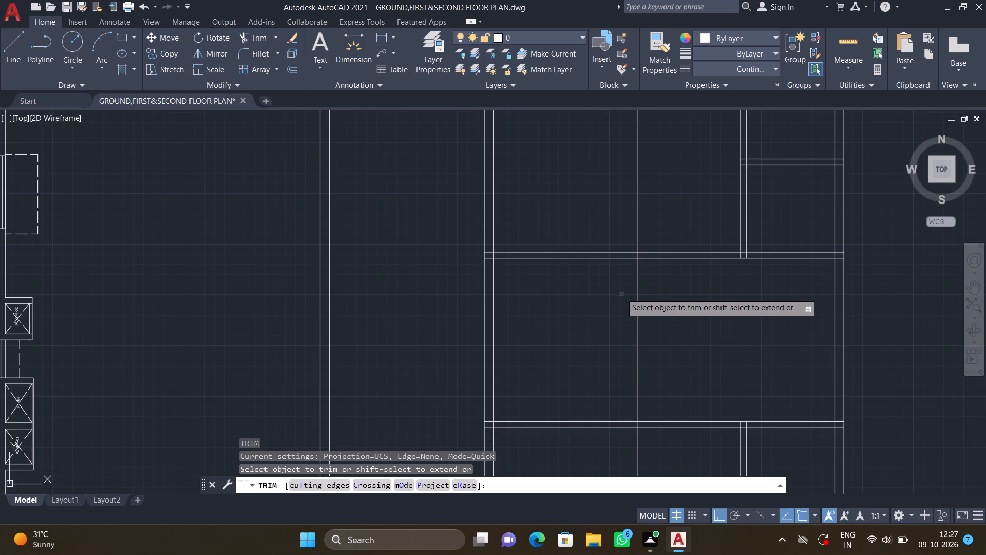
{"action": "scroll", "coordinate": [620, 293], "scroll_direction": "down", "scroll_amount": 2}
{"action": "middle_click_drag", "start_coordinate": [606, 377], "coordinate": [580, 357]}
{"action": "scroll", "coordinate": [595, 366], "scroll_direction": "down", "scroll_amount": 1}
{"action": "scroll", "coordinate": [599, 369], "scroll_direction": "up", "scroll_amount": 2}
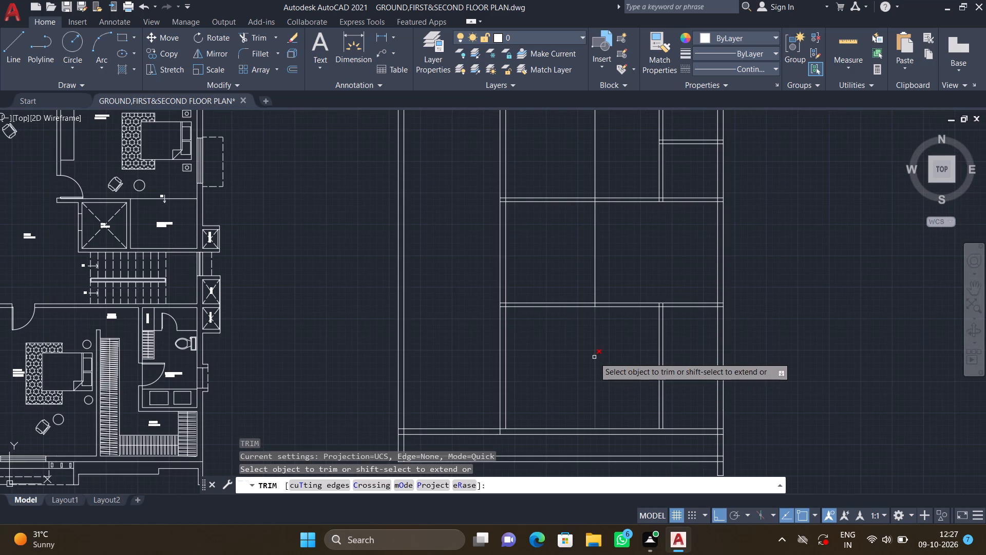
{"action": "left_click", "coordinate": [594, 357]}
{"action": "scroll", "coordinate": [609, 319], "scroll_direction": "down", "scroll_amount": 2}
{"action": "middle_click_drag", "start_coordinate": [600, 276], "coordinate": [559, 348]}
{"action": "scroll", "coordinate": [563, 325], "scroll_direction": "up", "scroll_amount": 3}
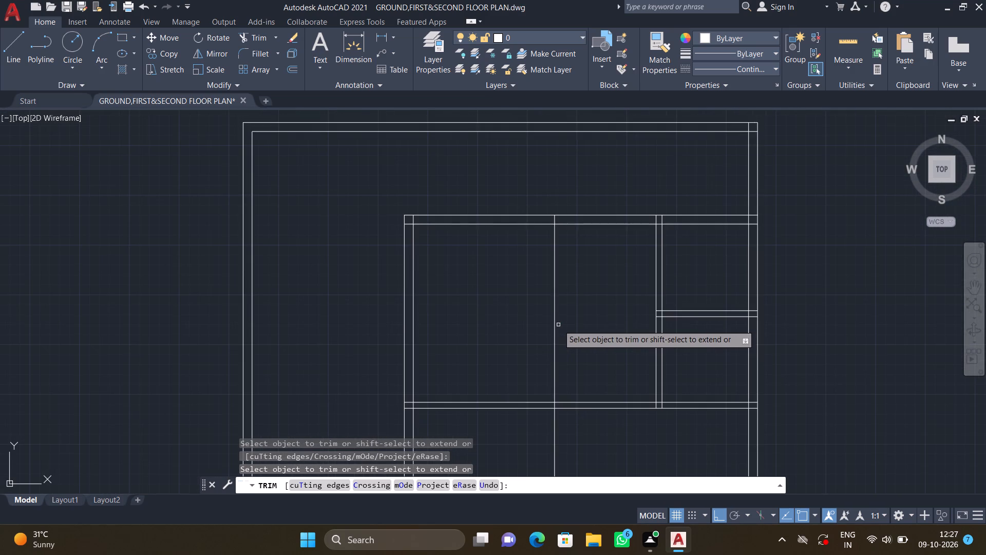
{"action": "double_click", "coordinate": [552, 316]}
{"action": "left_click", "coordinate": [562, 320]}
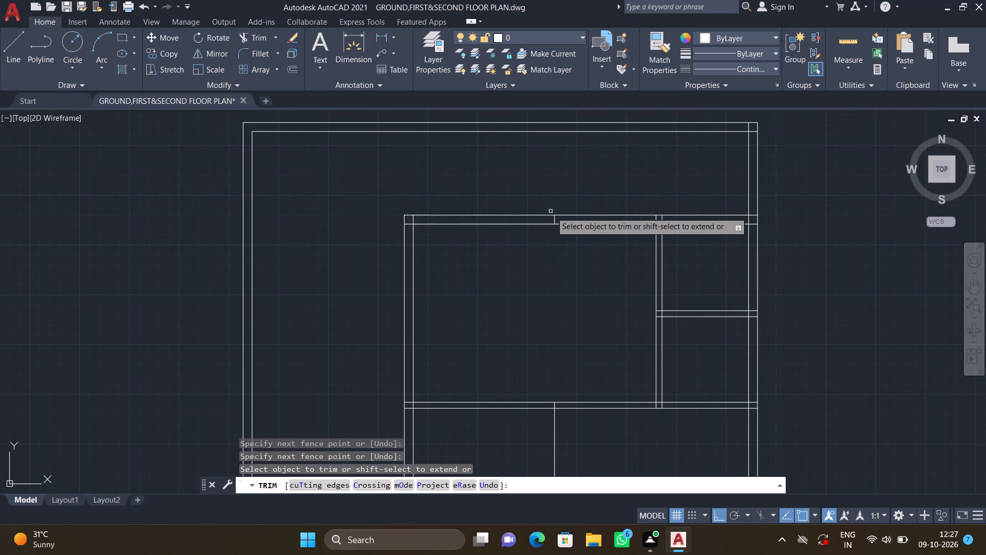
{"action": "scroll", "coordinate": [553, 220], "scroll_direction": "up", "scroll_amount": 1}
{"action": "left_click", "coordinate": [553, 219]}
{"action": "scroll", "coordinate": [578, 347], "scroll_direction": "down", "scroll_amount": 2}
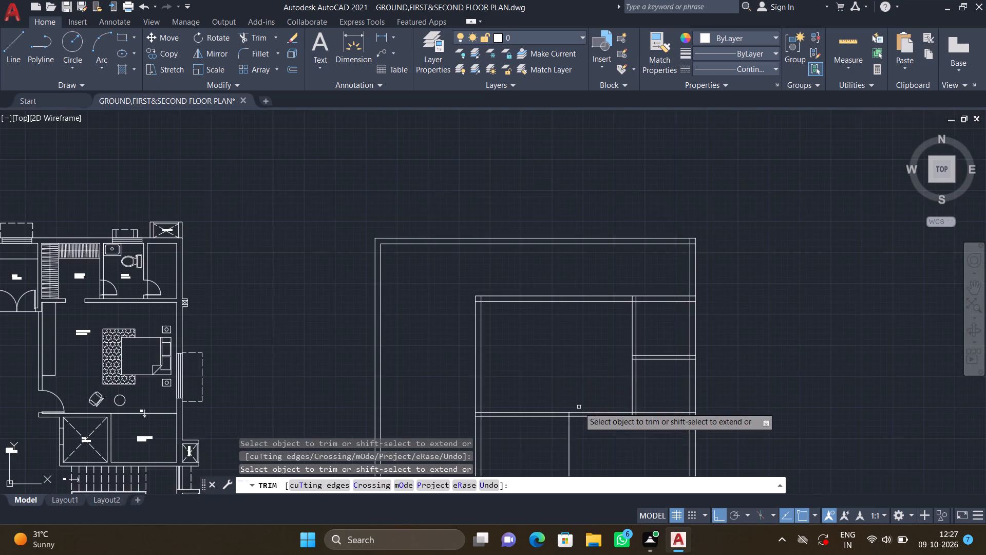
{"action": "middle_click_drag", "start_coordinate": [568, 390], "coordinate": [530, 294]}
{"action": "key", "text": "Return"}
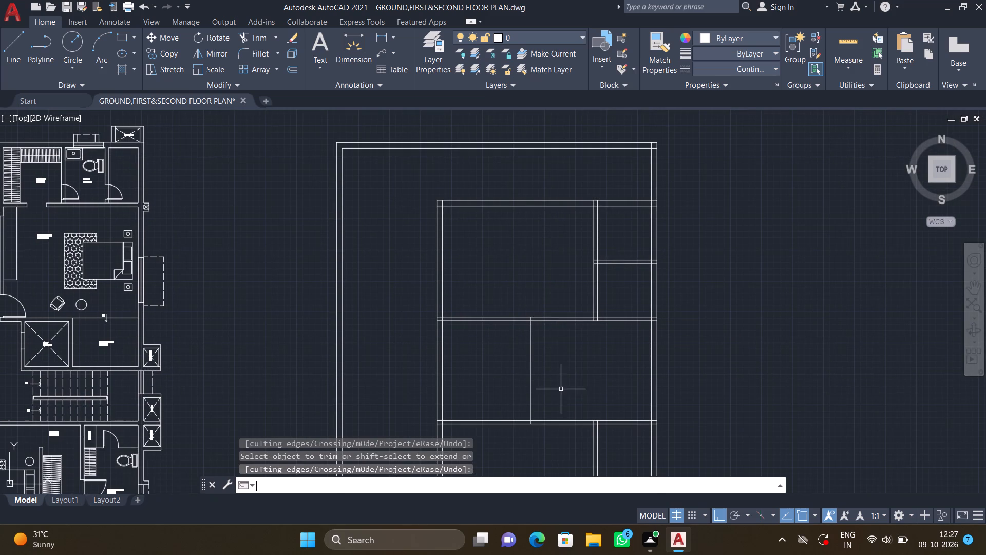
Offset the middle room's vertical line 6" to the right as the second face of the partition.
{"action": "key", "text": "o"}
{"action": "key", "text": "Return"}
{"action": "type", "text": "6\""}
{"action": "key", "text": "Return"}
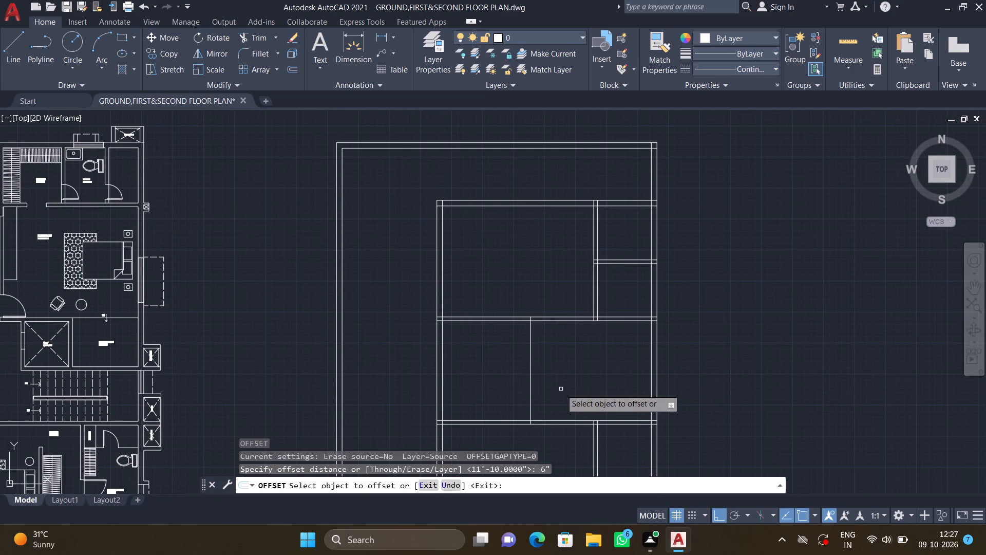
{"action": "scroll", "coordinate": [534, 390], "scroll_direction": "up", "scroll_amount": 2}
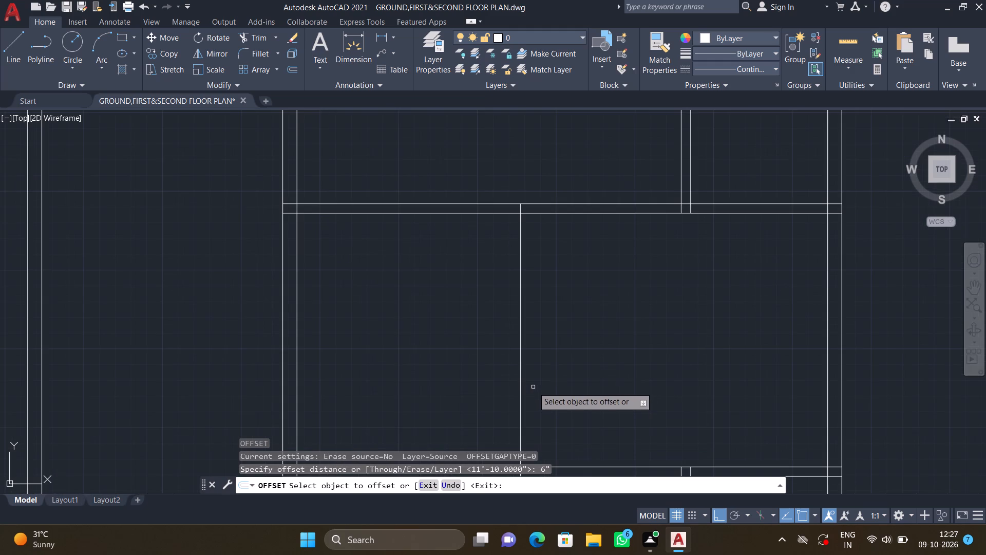
{"action": "double_click", "coordinate": [521, 356]}
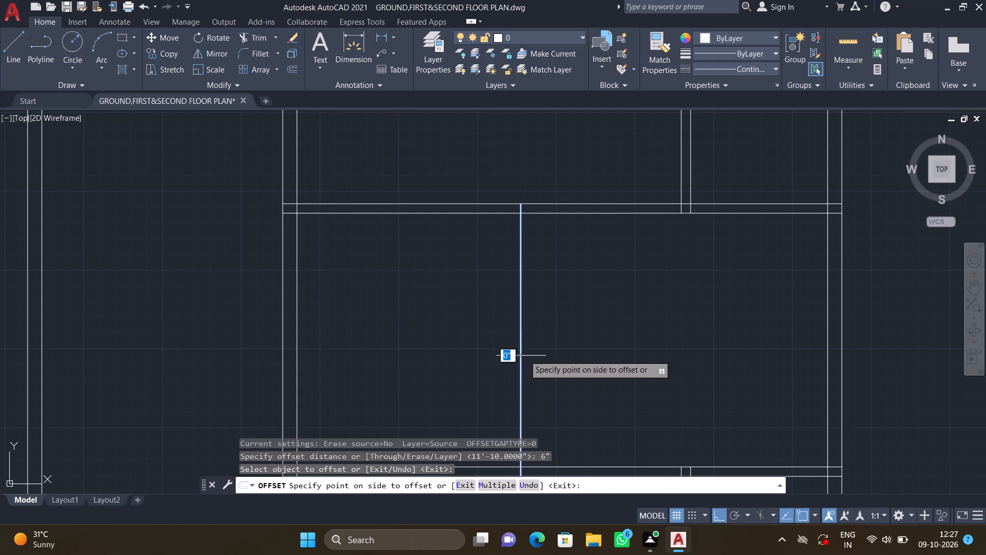
{"action": "double_click", "coordinate": [574, 360]}
{"action": "key", "text": "Return"}
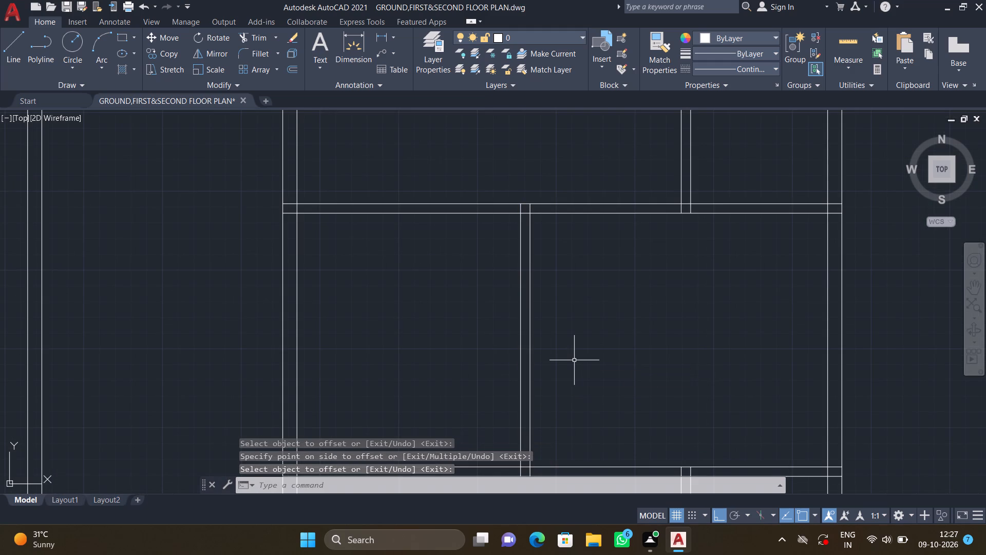
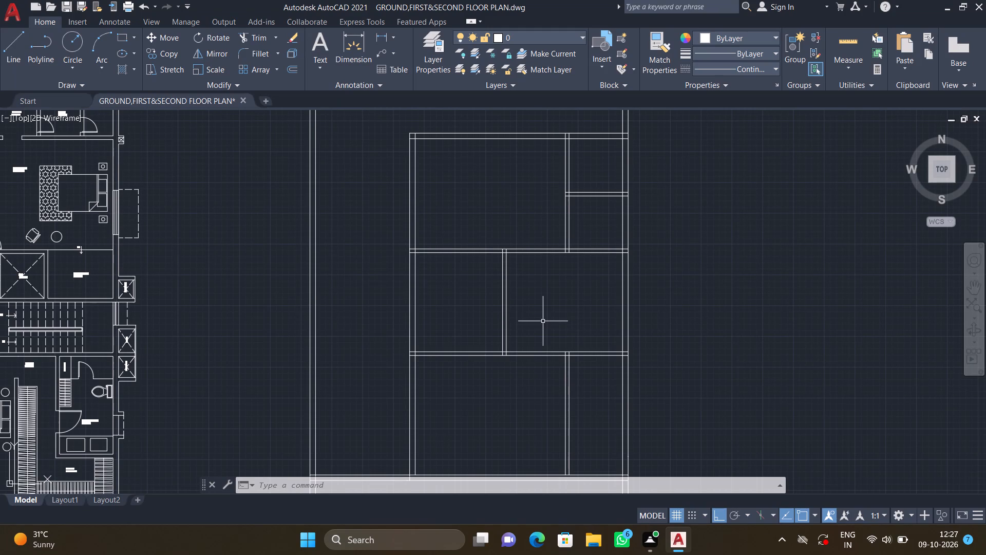
Offset the right face of the middle room's vertical partition 5'11" to the right.
{"action": "scroll", "coordinate": [557, 319], "scroll_direction": "down", "scroll_amount": 1}
{"action": "middle_click_drag", "start_coordinate": [546, 323], "coordinate": [497, 344]}
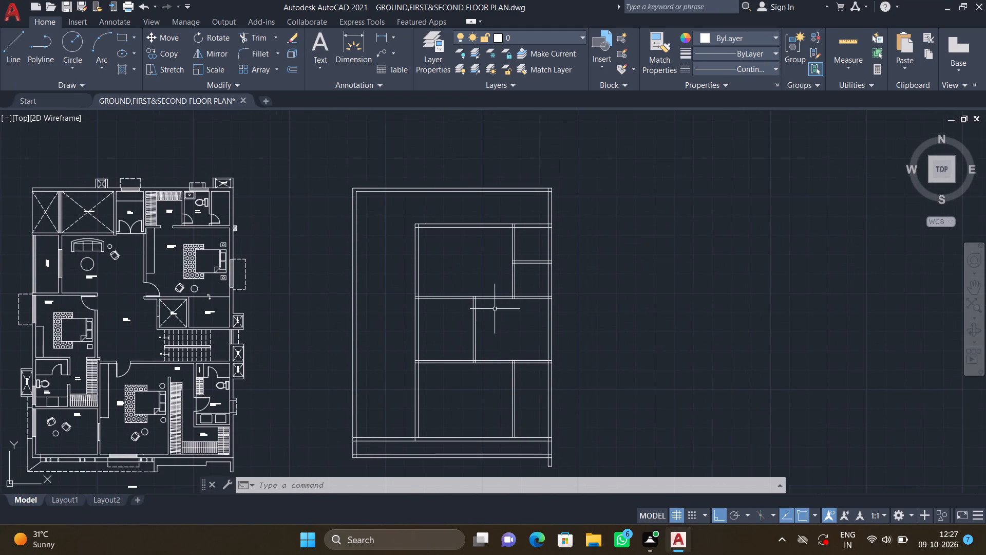
{"action": "scroll", "coordinate": [495, 310], "scroll_direction": "up", "scroll_amount": 3}
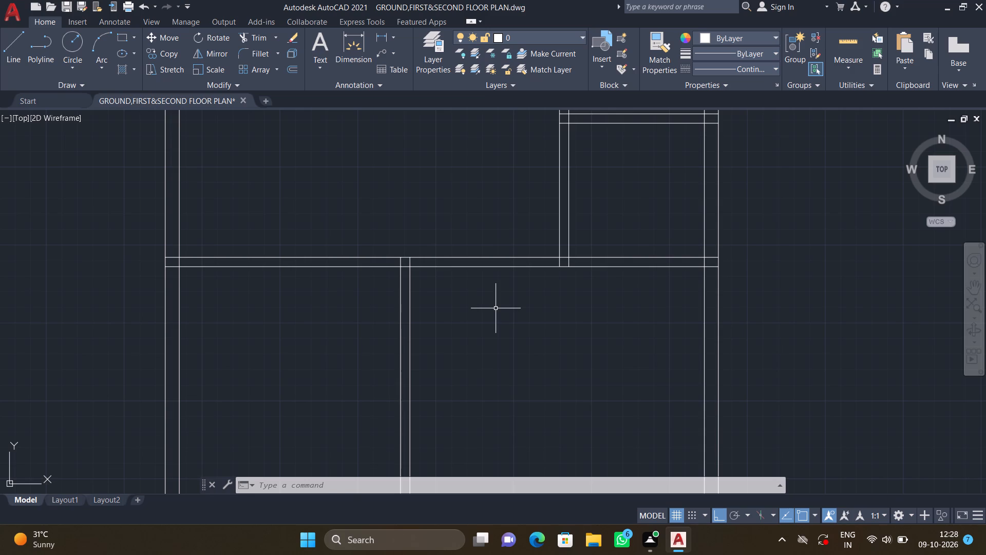
{"action": "key", "text": "o"}
{"action": "key", "text": "Return"}
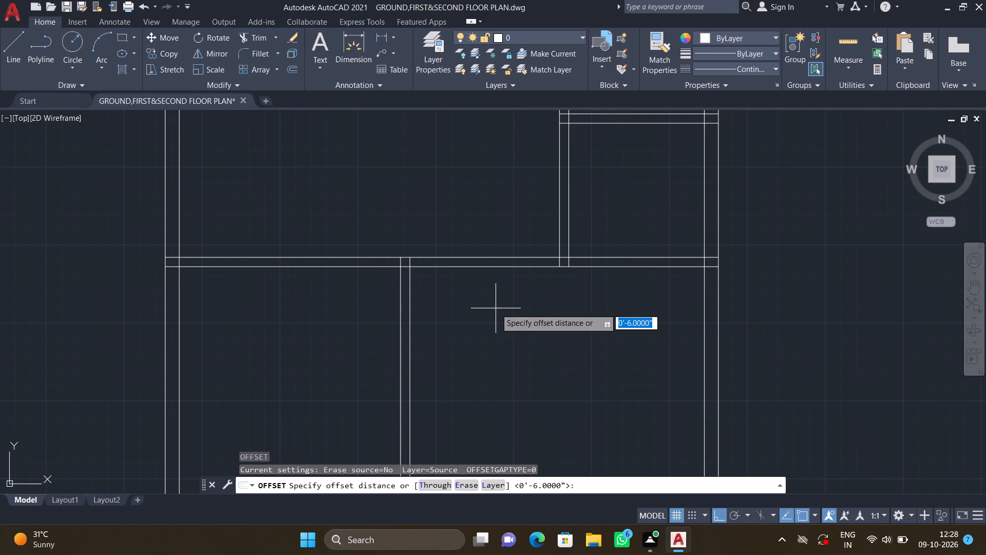
{"action": "type", "text": "5'"}
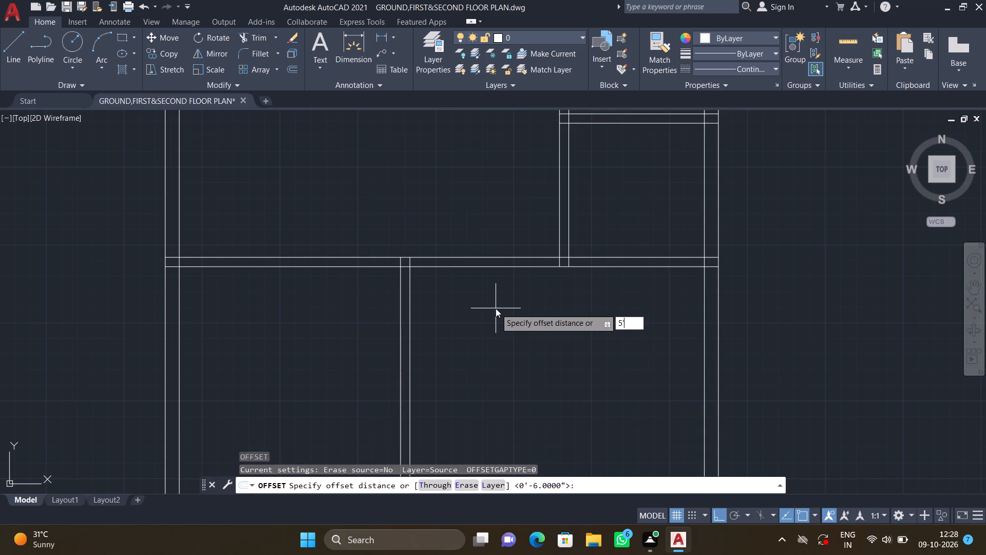
{"action": "type", "text": "11"}
{"action": "key", "text": "shift+quotedbl"}
{"action": "key", "text": "Return"}
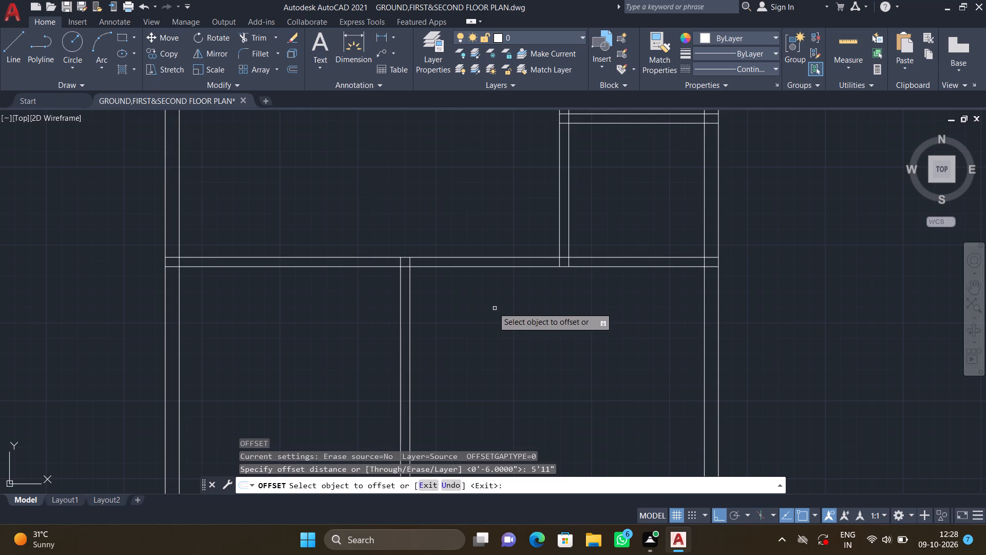
{"action": "double_click", "coordinate": [409, 330]}
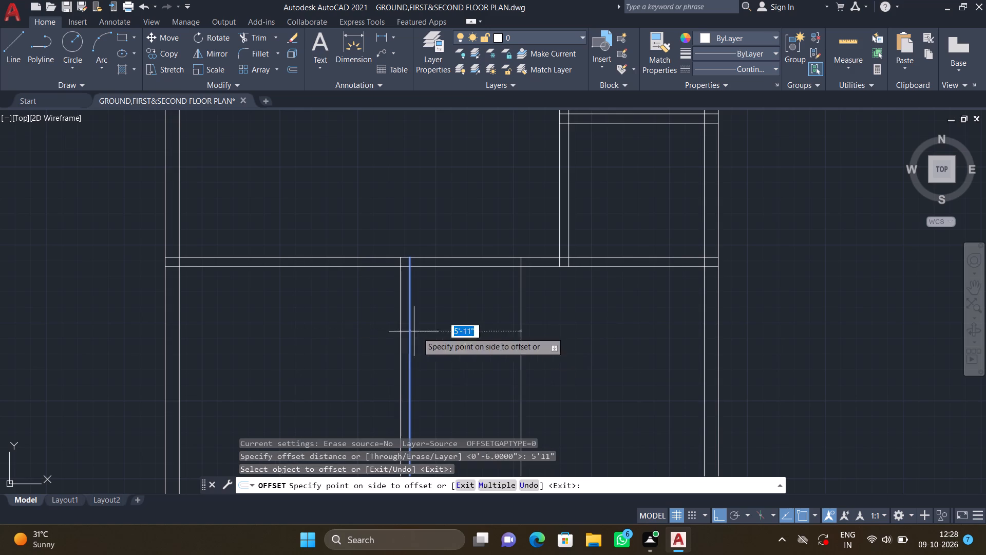
{"action": "left_click", "coordinate": [585, 359]}
{"action": "key", "text": "Return"}
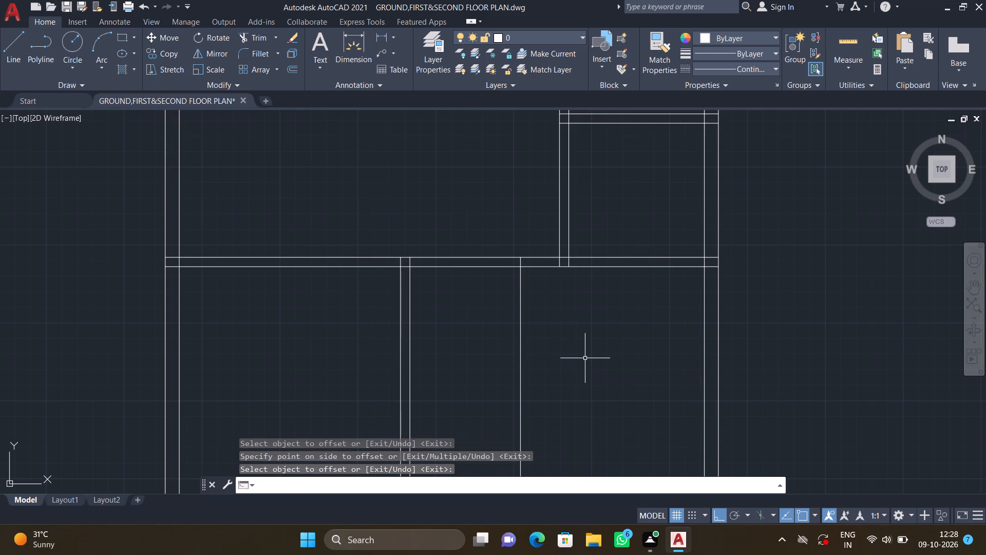
Offset the middle room's new vertical line 6" to the right as the second face of that partition.
{"action": "scroll", "coordinate": [592, 363], "scroll_direction": "down", "scroll_amount": 2}
{"action": "middle_click_drag", "start_coordinate": [576, 377], "coordinate": [555, 341]}
{"action": "scroll", "coordinate": [560, 324], "scroll_direction": "up", "scroll_amount": 1}
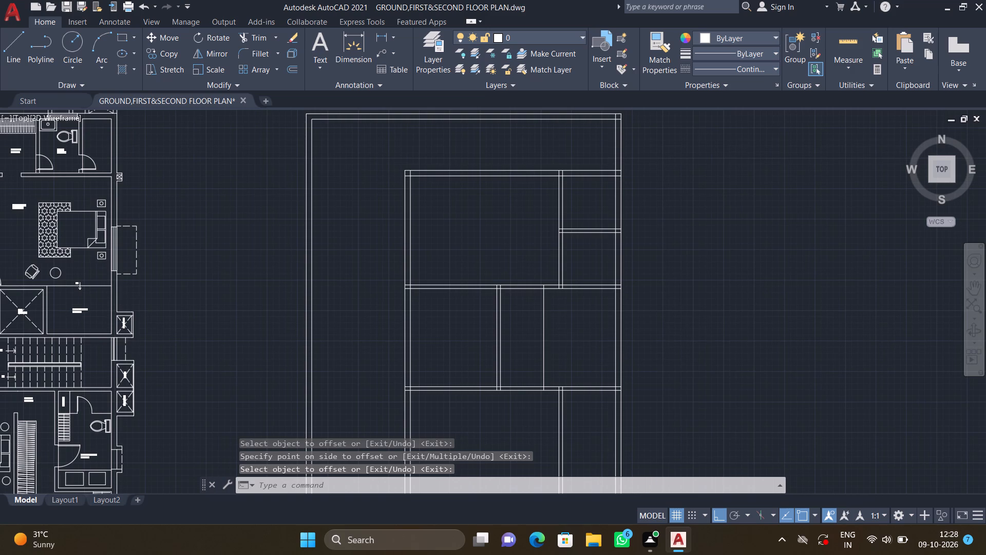
{"action": "key", "text": "o"}
{"action": "key", "text": "Return"}
{"action": "type", "text": "6\""}
{"action": "key", "text": "Return"}
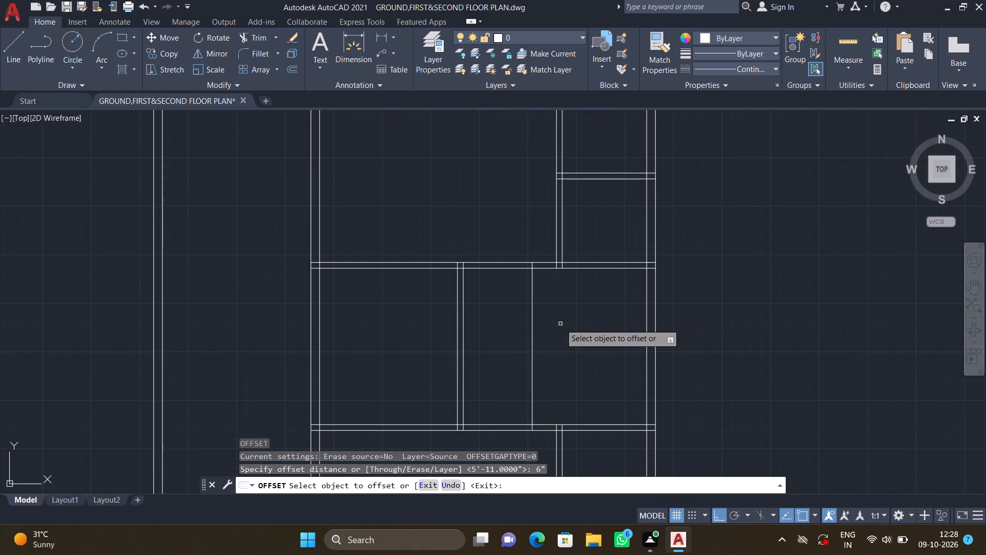
{"action": "double_click", "coordinate": [533, 326]}
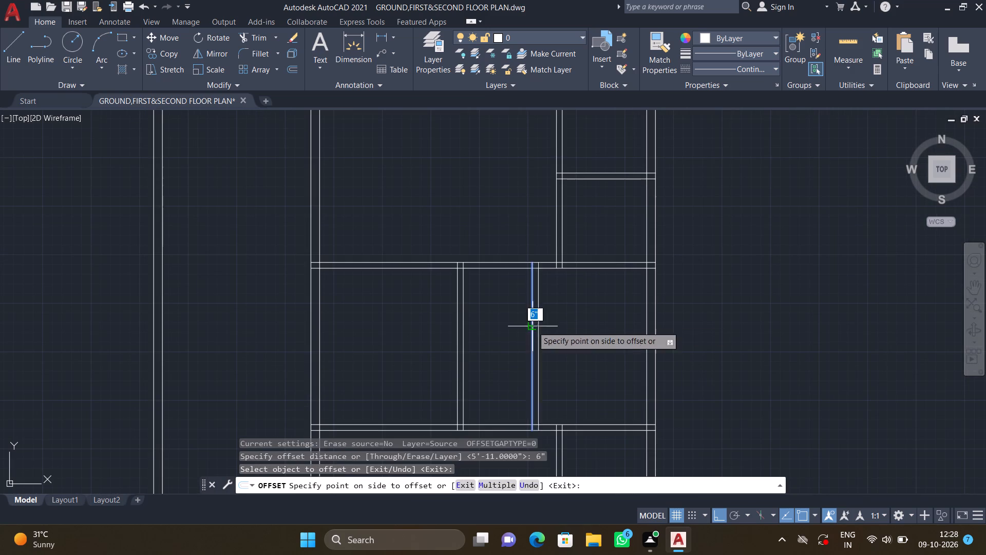
{"action": "left_click", "coordinate": [600, 336]}
{"action": "key", "text": "Return"}
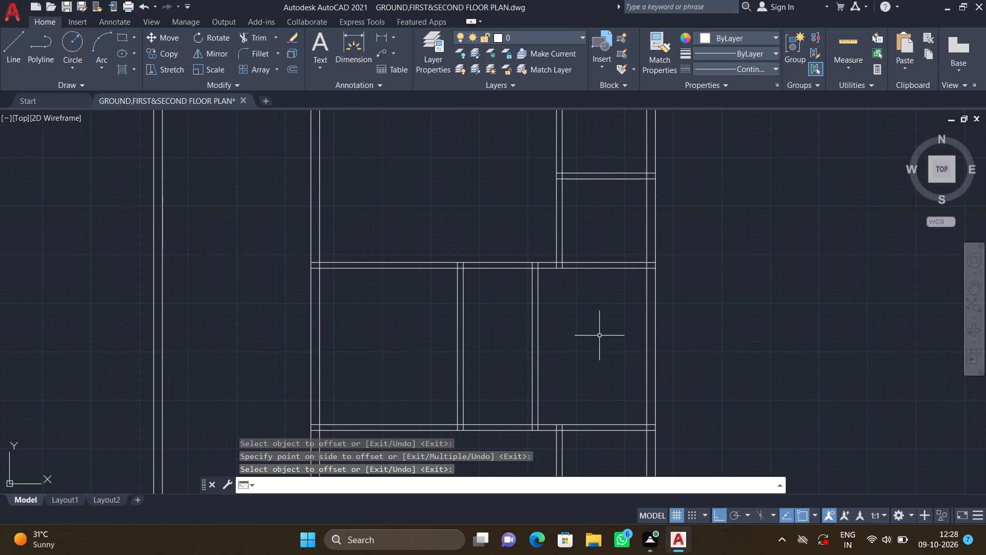
Offset the lower line of the middle room's upper wall 5'5" downward across the middle room.
{"action": "middle_click_drag", "start_coordinate": [583, 334], "coordinate": [523, 319]}
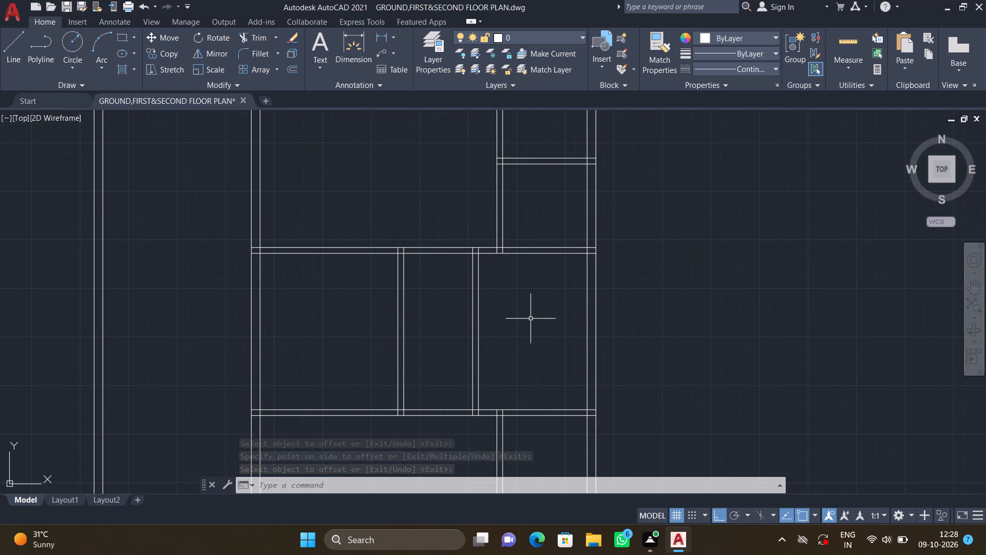
{"action": "key", "text": "o"}
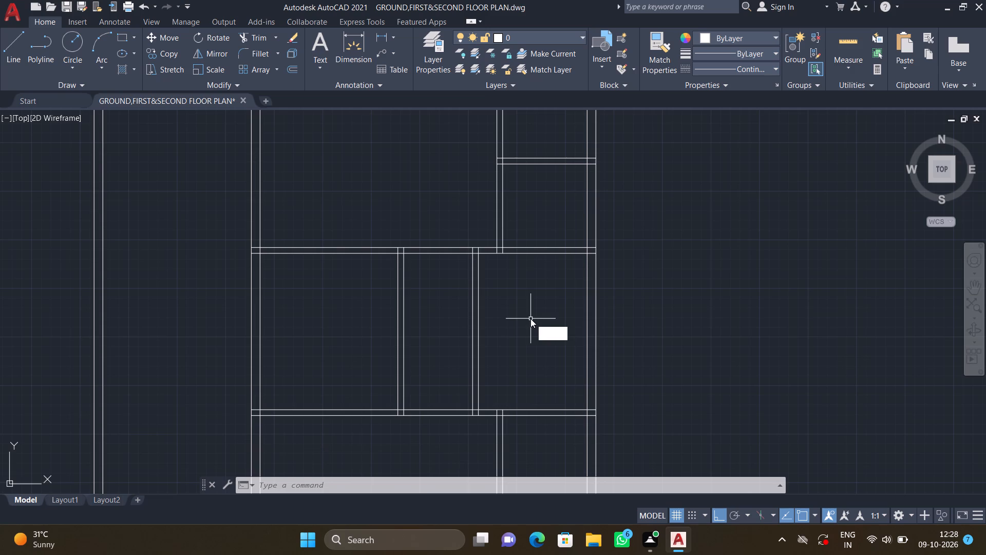
{"action": "key", "text": "Return"}
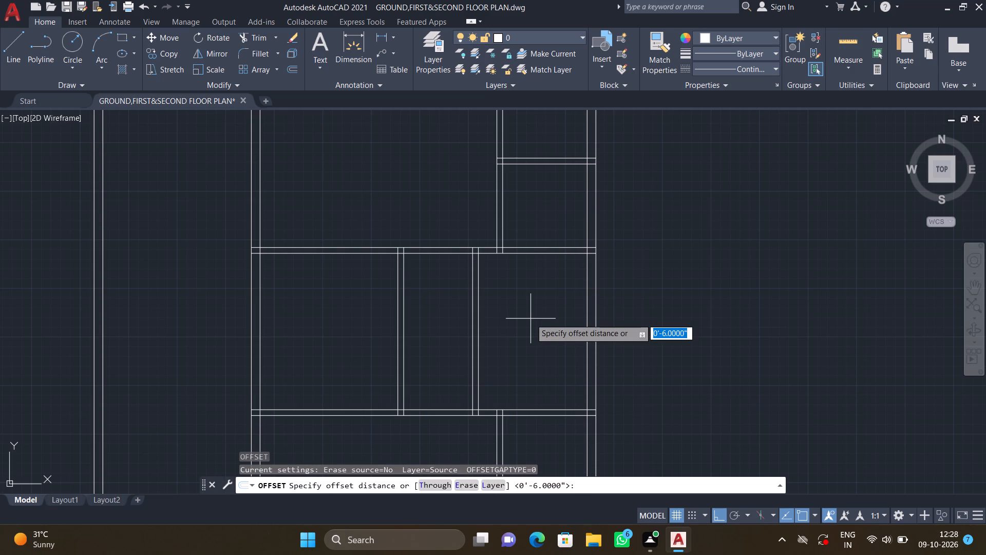
{"action": "type", "text": "5'"}
{"action": "type", "text": "5\""}
{"action": "key", "text": "Return"}
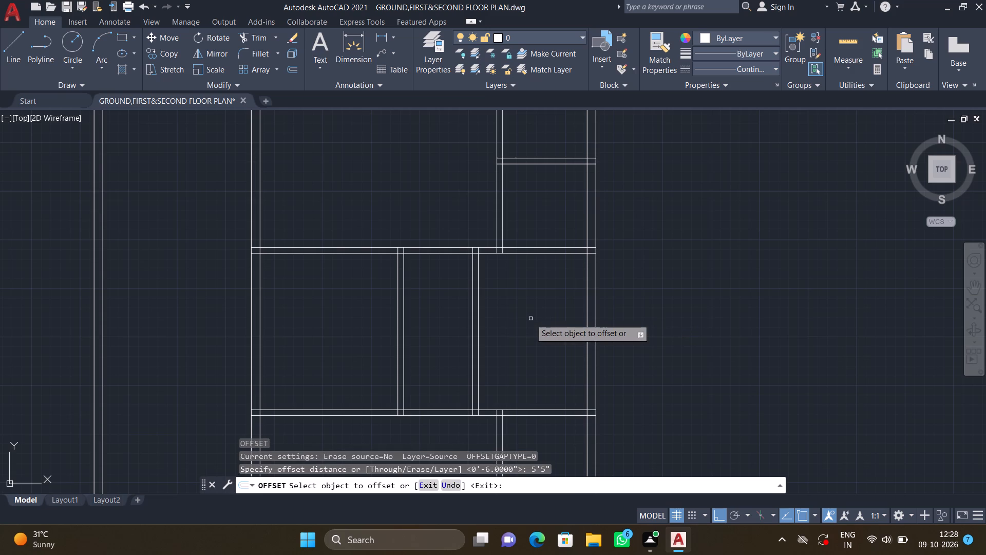
{"action": "double_click", "coordinate": [429, 254]}
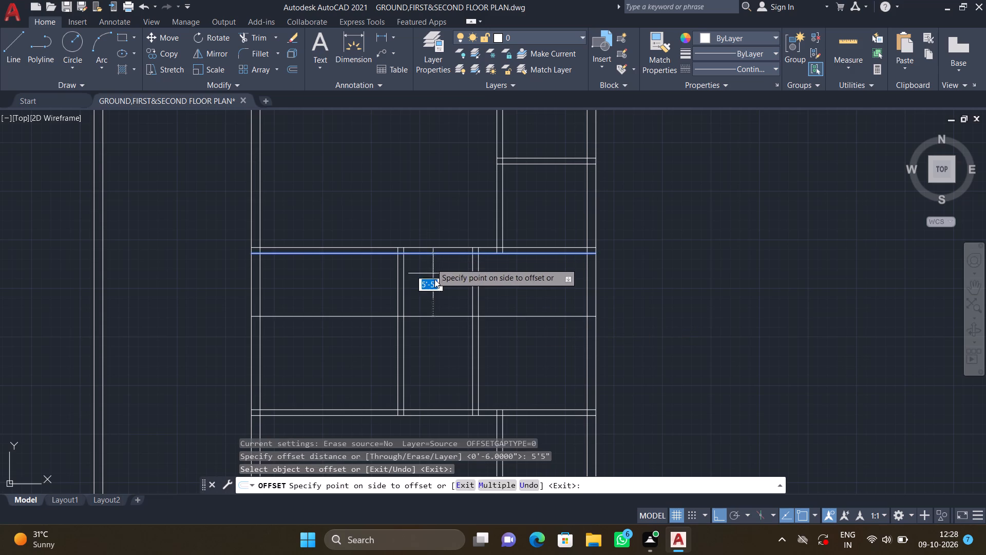
{"action": "double_click", "coordinate": [437, 322]}
{"action": "key", "text": "Return"}
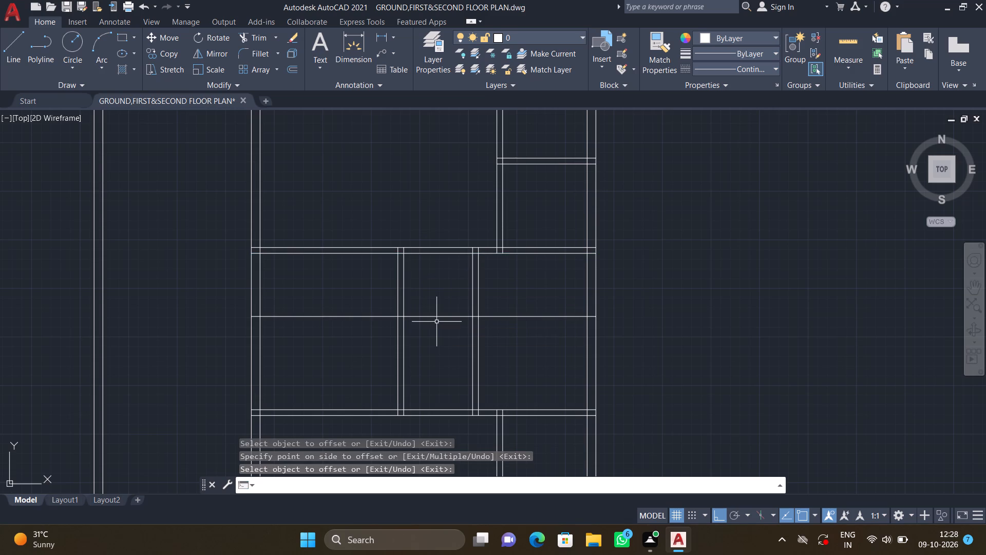
Trim the new horizontal line away left of the first vertical partition, including the piece inside the left wall.
{"action": "type", "text": "TR"}
{"action": "key", "text": "Return"}
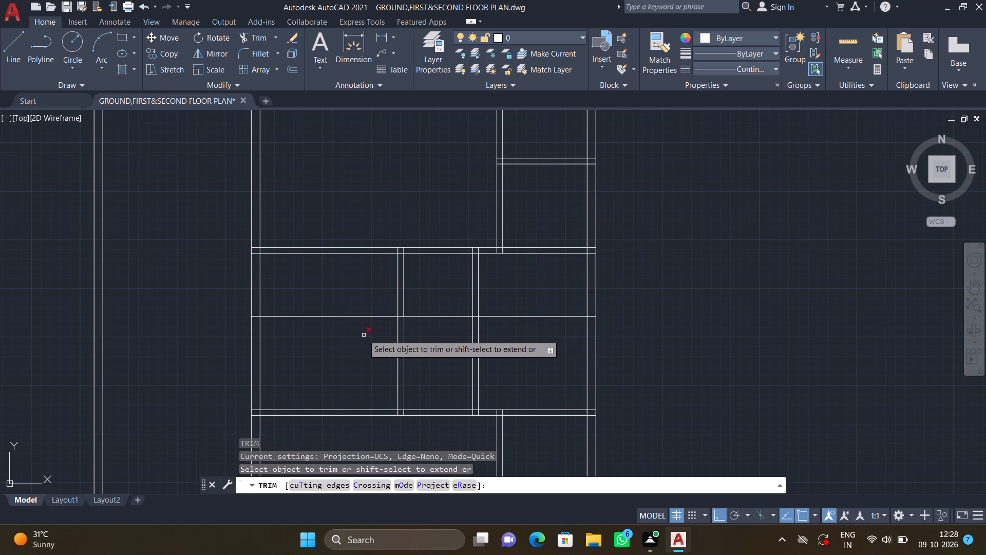
{"action": "left_click", "coordinate": [354, 317]}
{"action": "scroll", "coordinate": [255, 322], "scroll_direction": "up", "scroll_amount": 1}
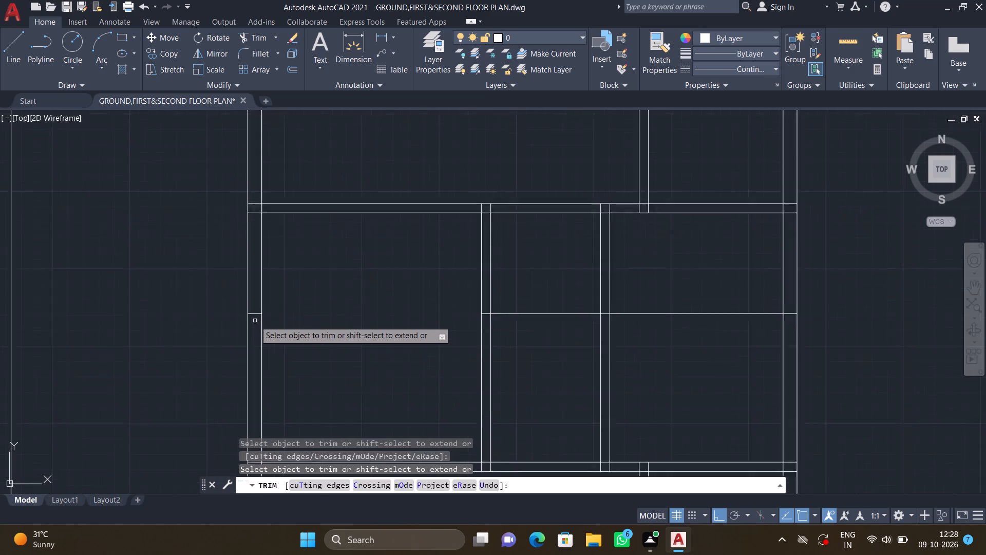
{"action": "scroll", "coordinate": [254, 320], "scroll_direction": "up", "scroll_amount": 1}
{"action": "double_click", "coordinate": [252, 312]}
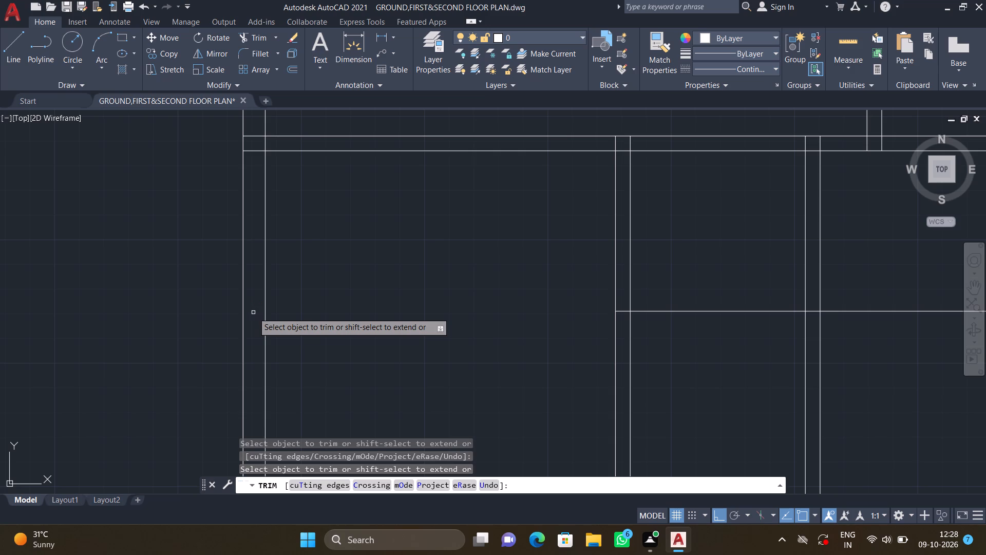
{"action": "scroll", "coordinate": [381, 364], "scroll_direction": "down", "scroll_amount": 1}
{"action": "middle_click_drag", "start_coordinate": [478, 433], "coordinate": [381, 368]}
{"action": "scroll", "coordinate": [375, 367], "scroll_direction": "down", "scroll_amount": 2}
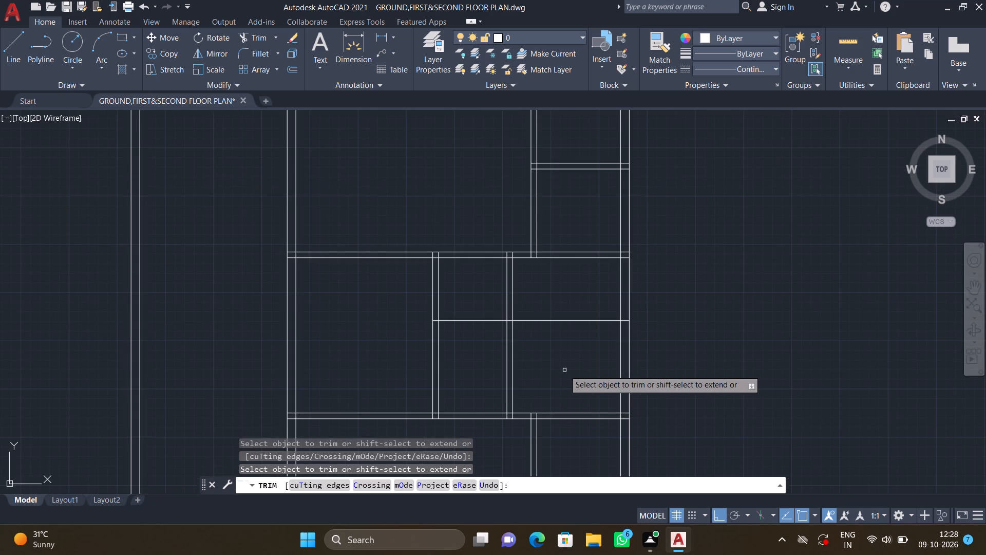
Offset the middle room's new horizontal line 6" downward as the second face of the partition.
{"action": "key", "text": "Return"}
{"action": "key", "text": "o"}
{"action": "key", "text": "Return"}
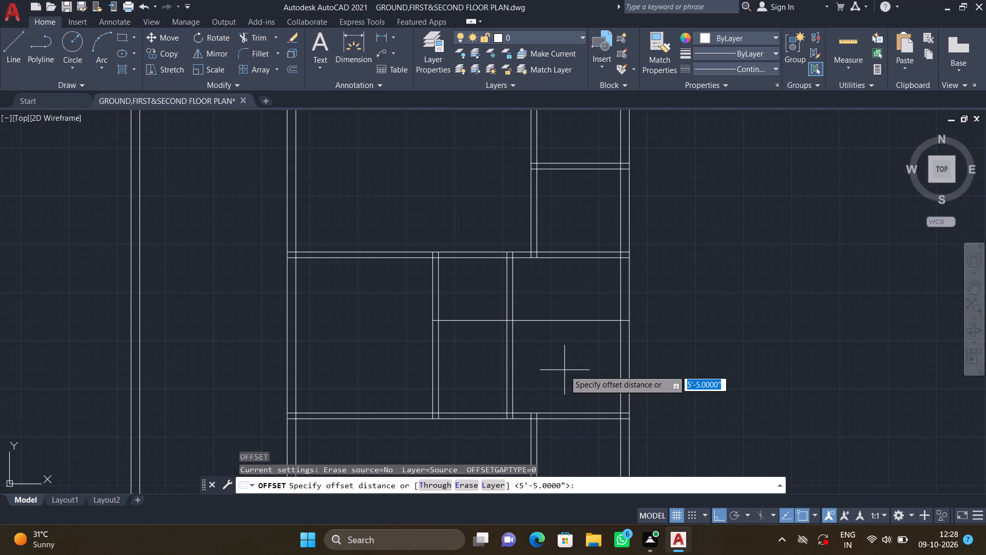
{"action": "type", "text": "6\""}
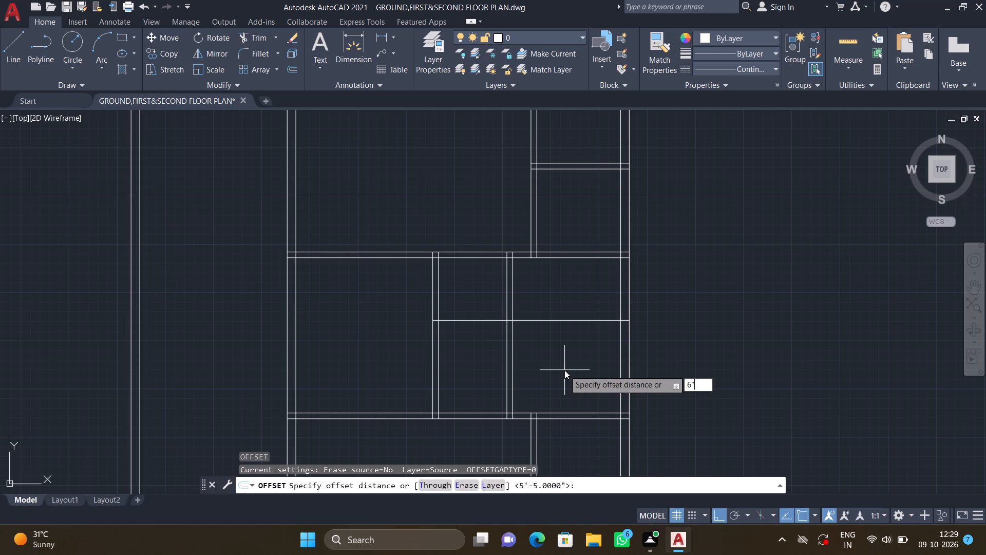
{"action": "key", "text": "Return"}
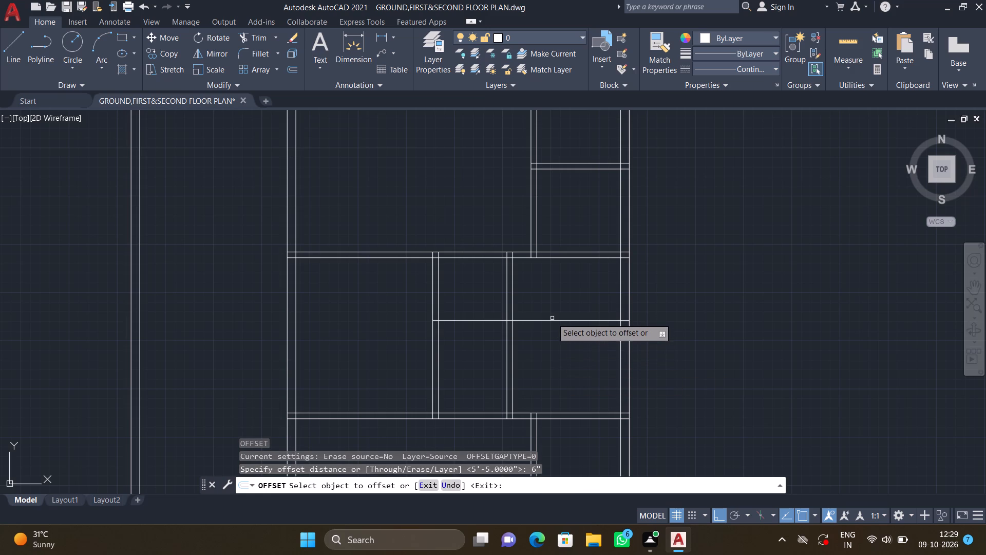
{"action": "double_click", "coordinate": [552, 321]}
{"action": "double_click", "coordinate": [555, 351]}
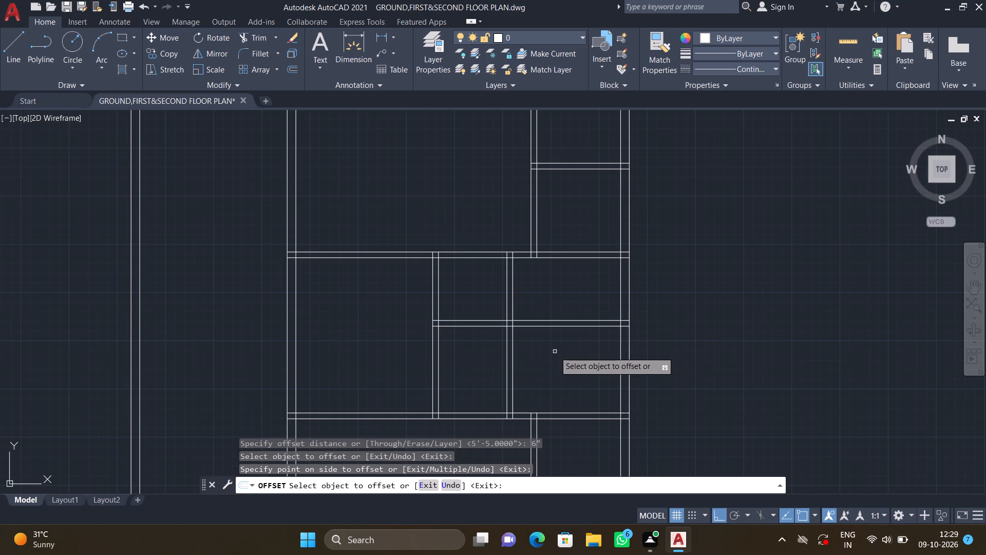
{"action": "key", "text": "Return"}
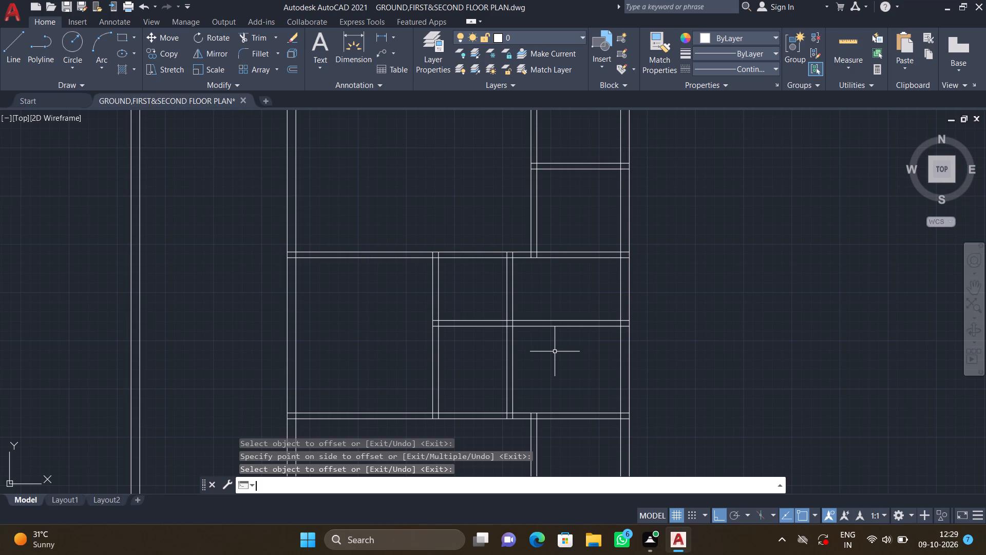
Trim both vertical partitions' lines out of the middle room below the new horizontal partition.
{"action": "type", "text": "TR"}
{"action": "key", "text": "Return"}
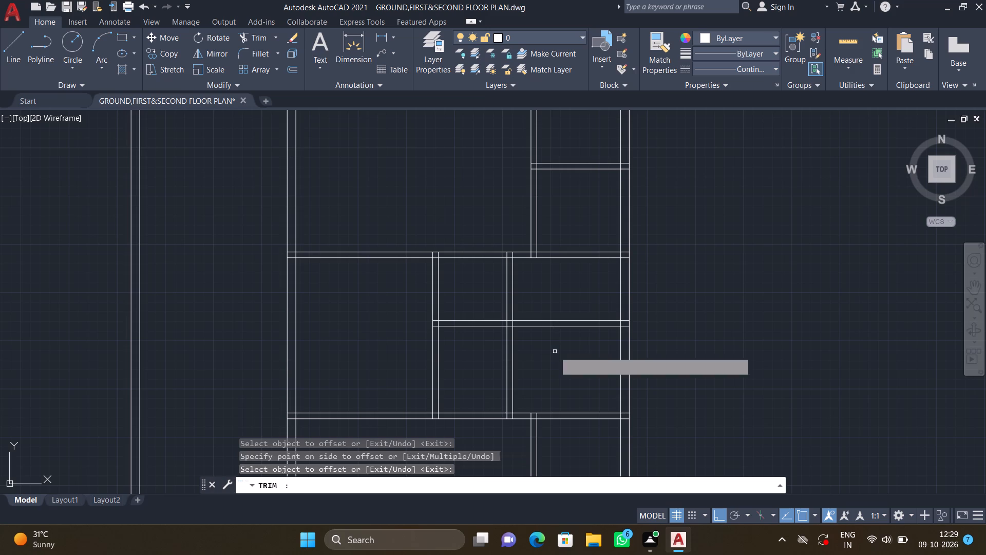
{"action": "left_click_drag", "start_coordinate": [411, 355], "coordinate": [458, 358]}
{"action": "left_click_drag", "start_coordinate": [466, 360], "coordinate": [471, 361]}
{"action": "left_click_drag", "start_coordinate": [476, 362], "coordinate": [480, 363]}
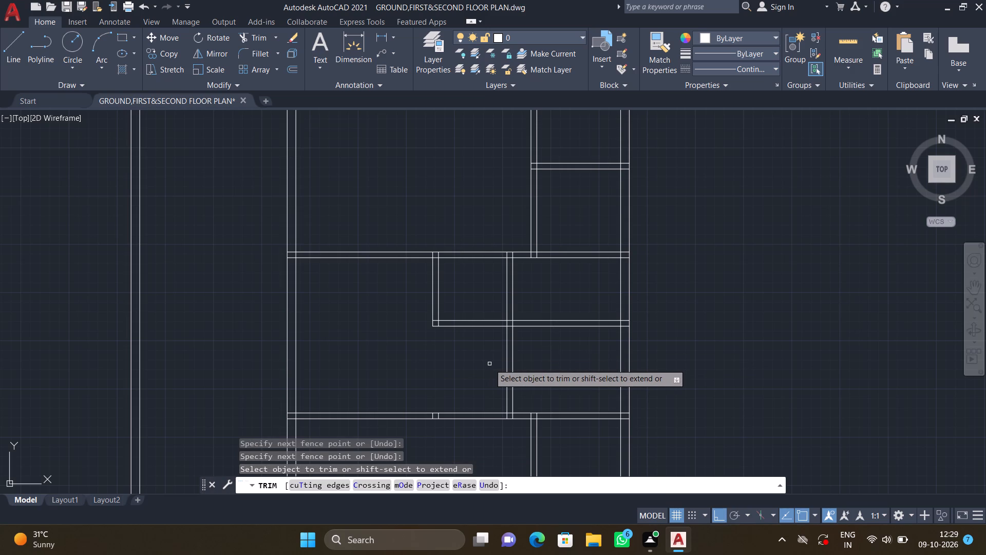
{"action": "left_click_drag", "start_coordinate": [490, 364], "coordinate": [522, 373]}
{"action": "left_click", "coordinate": [523, 374]}
{"action": "left_click", "coordinate": [524, 374]}
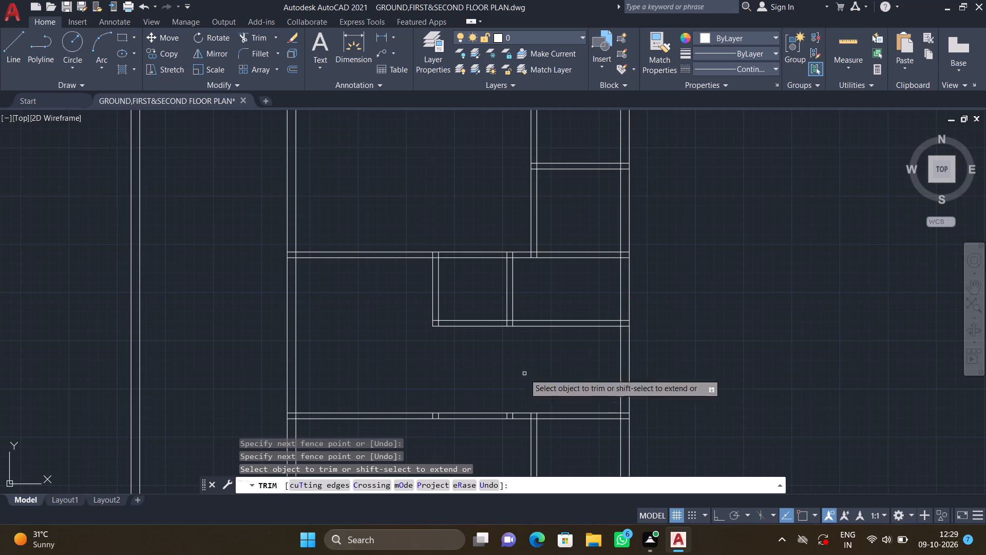
Trim the four leftover vertical partition stubs out of the middle room's lower horizontal wall.
{"action": "middle_click_drag", "start_coordinate": [512, 375], "coordinate": [510, 335]}
{"action": "scroll", "coordinate": [424, 378], "scroll_direction": "up", "scroll_amount": 2}
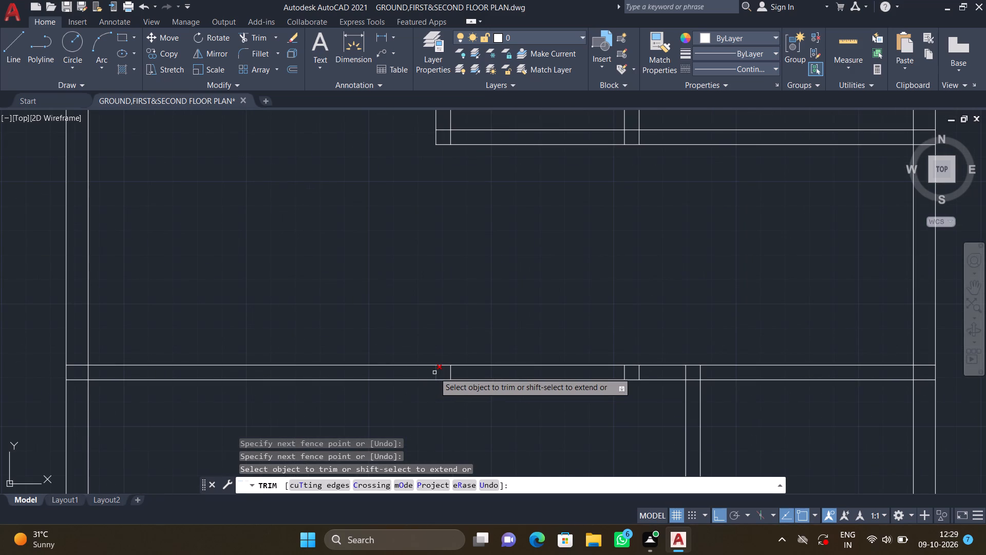
{"action": "left_click", "coordinate": [434, 373]}
{"action": "left_click", "coordinate": [452, 374]}
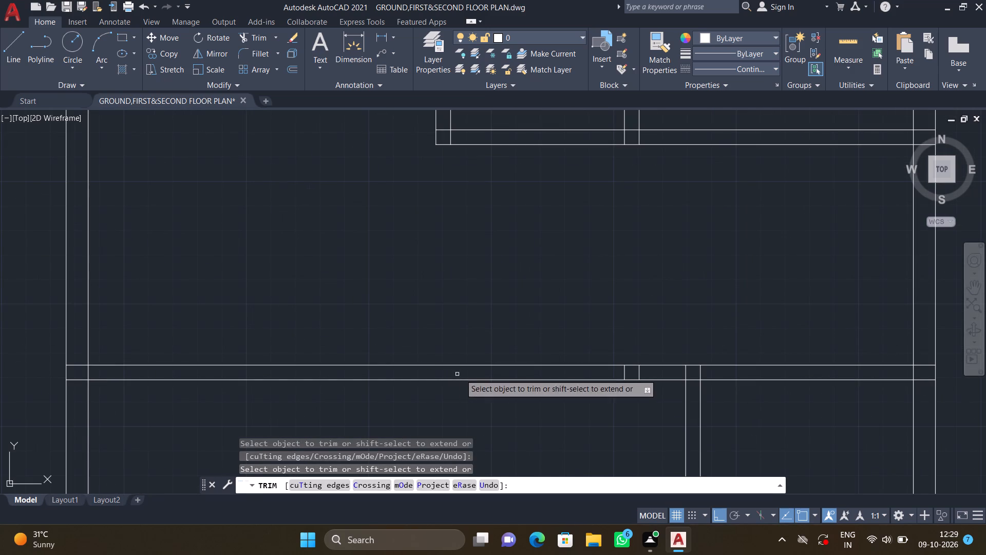
{"action": "scroll", "coordinate": [620, 373], "scroll_direction": "up", "scroll_amount": 1}
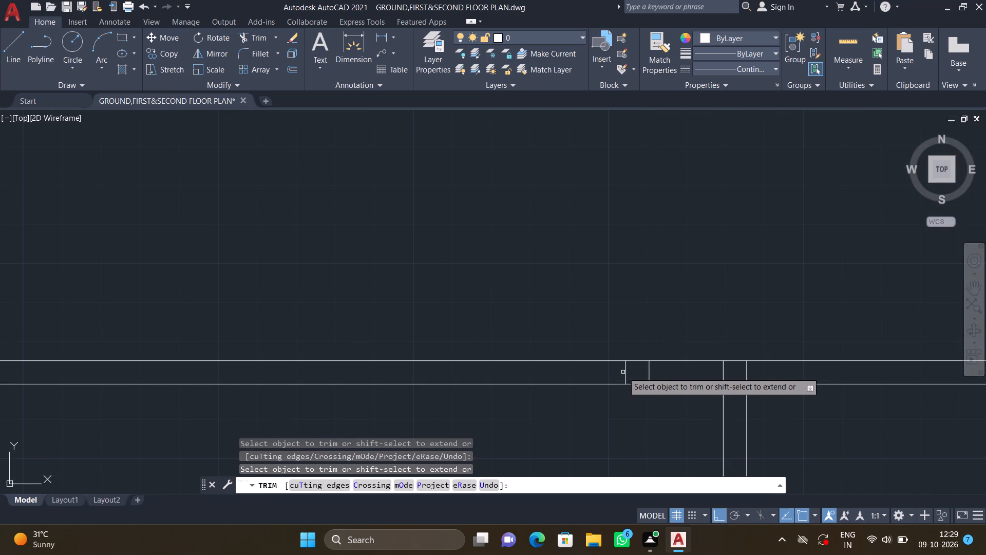
{"action": "double_click", "coordinate": [627, 371]}
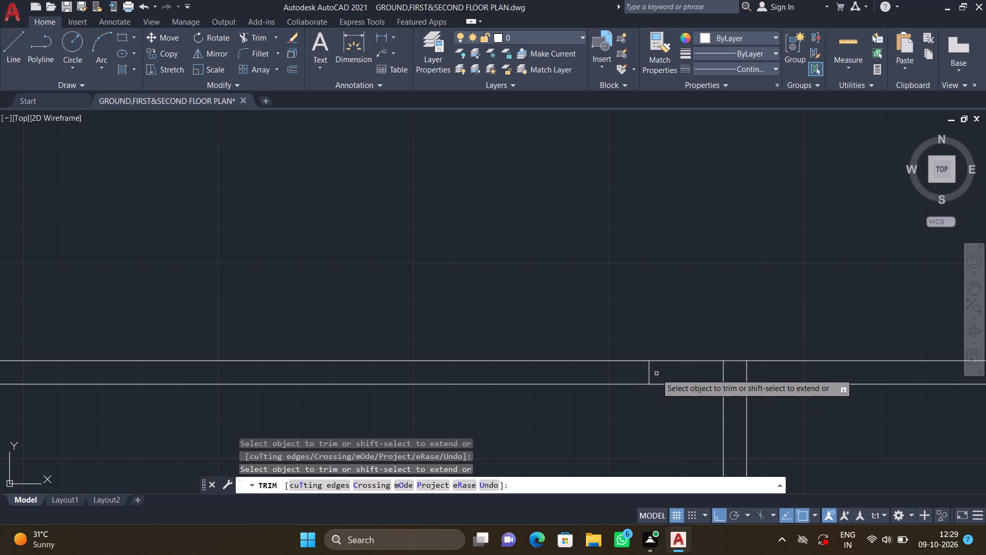
{"action": "double_click", "coordinate": [650, 371]}
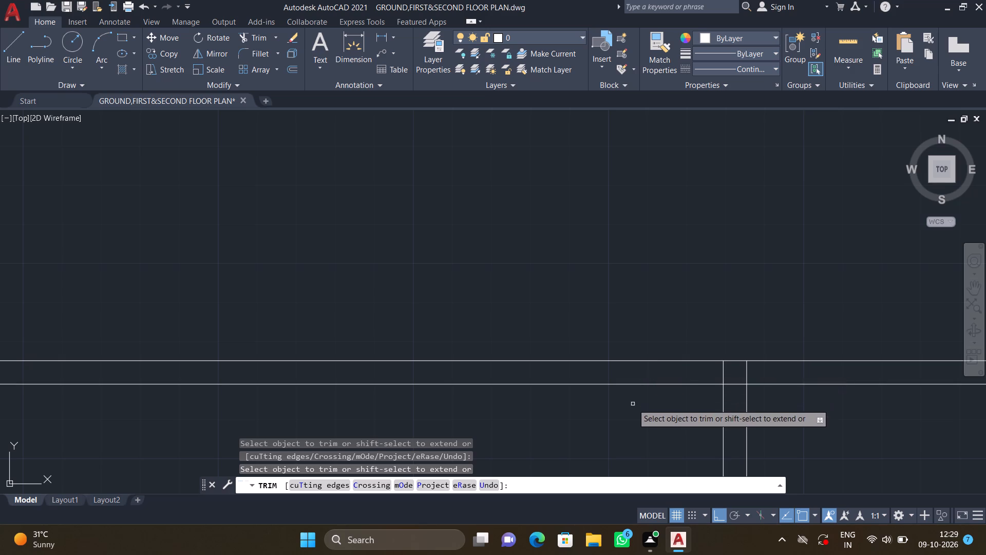
Offset the lower face of the horizontal wall above the bottom rooms 9'4" downward across both rooms.
{"action": "scroll", "coordinate": [633, 405], "scroll_direction": "down", "scroll_amount": 3}
{"action": "middle_click_drag", "start_coordinate": [611, 418], "coordinate": [536, 376]}
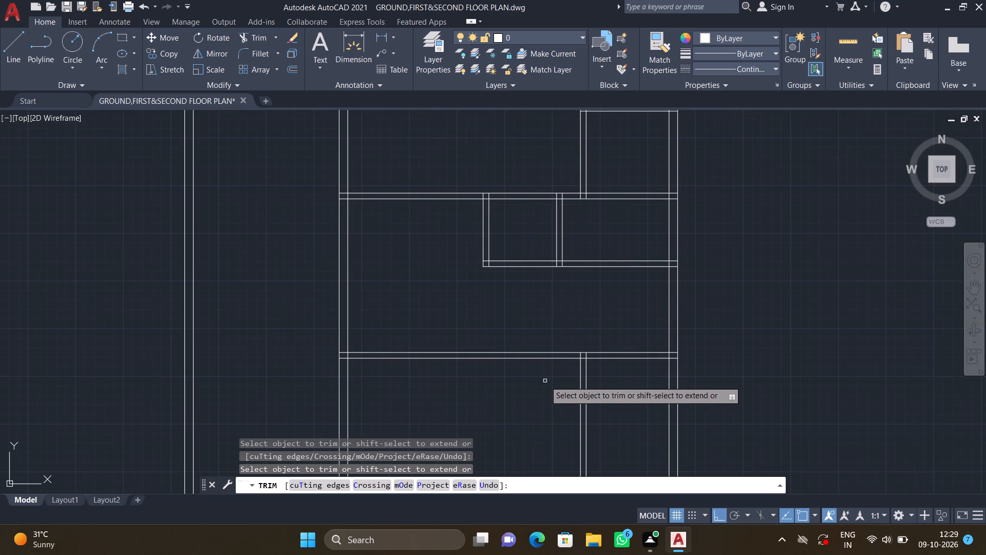
{"action": "scroll", "coordinate": [545, 380], "scroll_direction": "down", "scroll_amount": 1}
{"action": "middle_click_drag", "start_coordinate": [530, 415], "coordinate": [508, 382]}
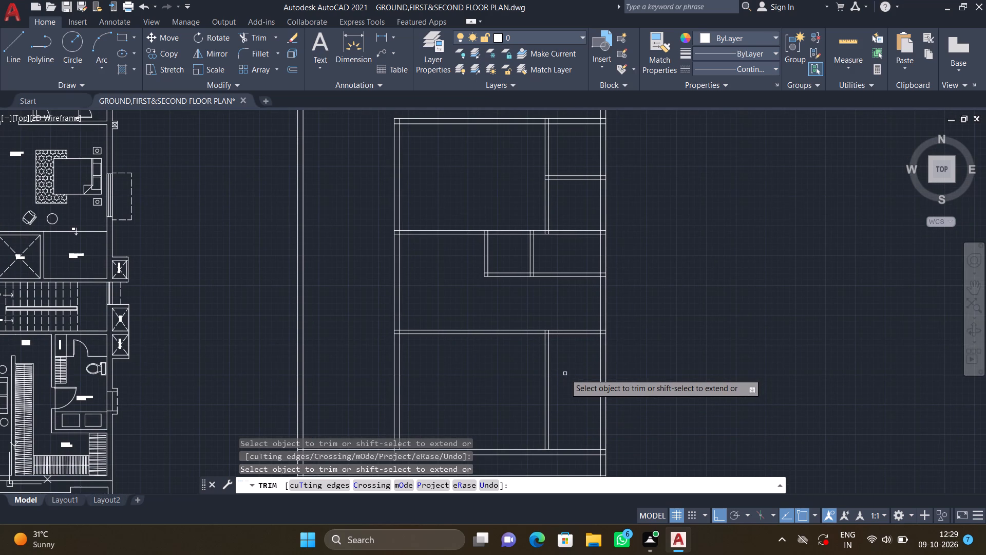
{"action": "key", "text": "Return"}
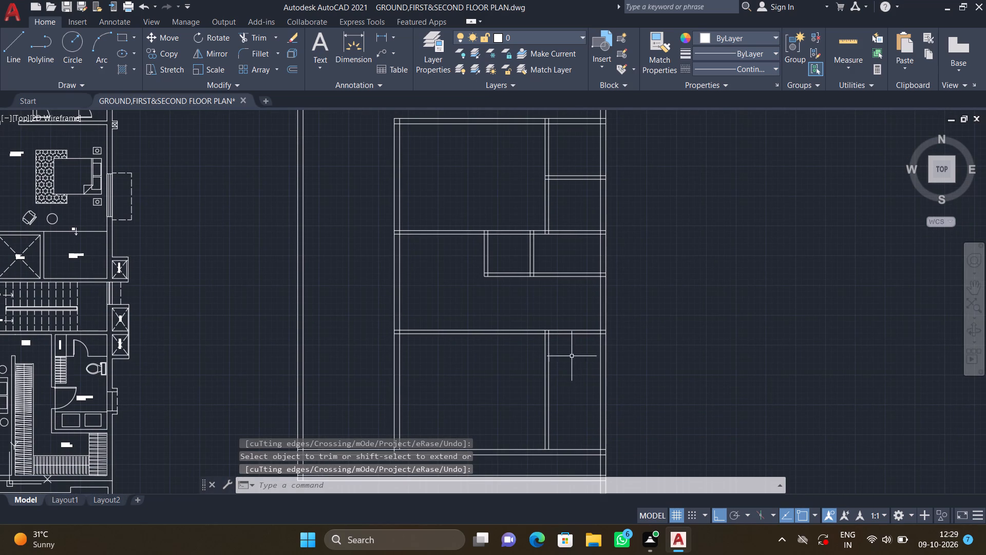
{"action": "middle_click_drag", "start_coordinate": [563, 359], "coordinate": [515, 343]}
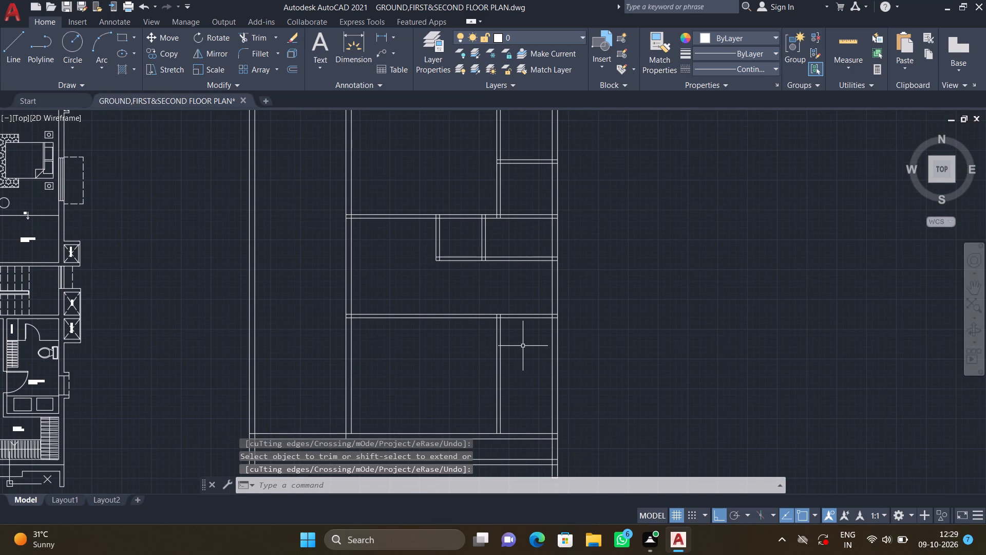
{"action": "scroll", "coordinate": [522, 343], "scroll_direction": "up", "scroll_amount": 2}
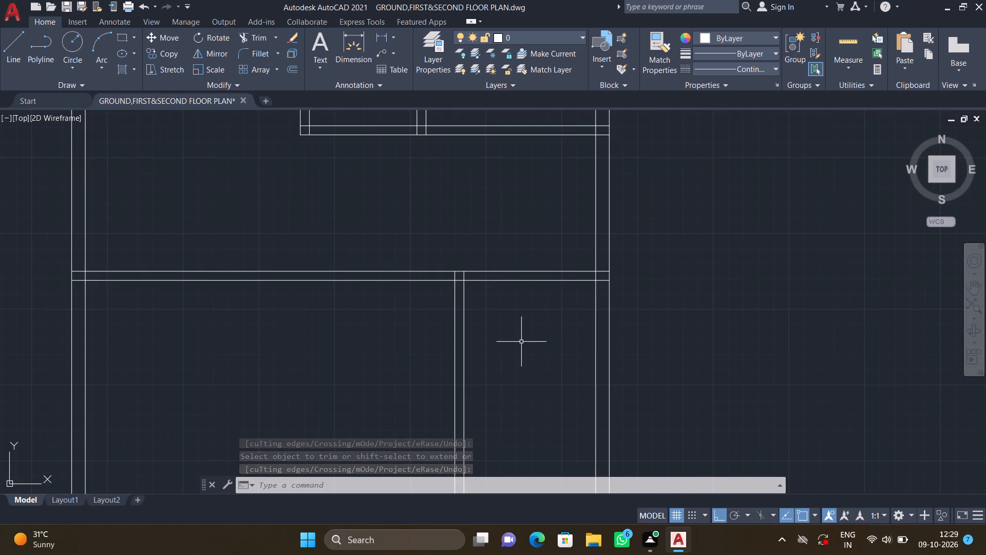
{"action": "key", "text": "o"}
{"action": "key", "text": "Return"}
{"action": "type", "text": "9'"}
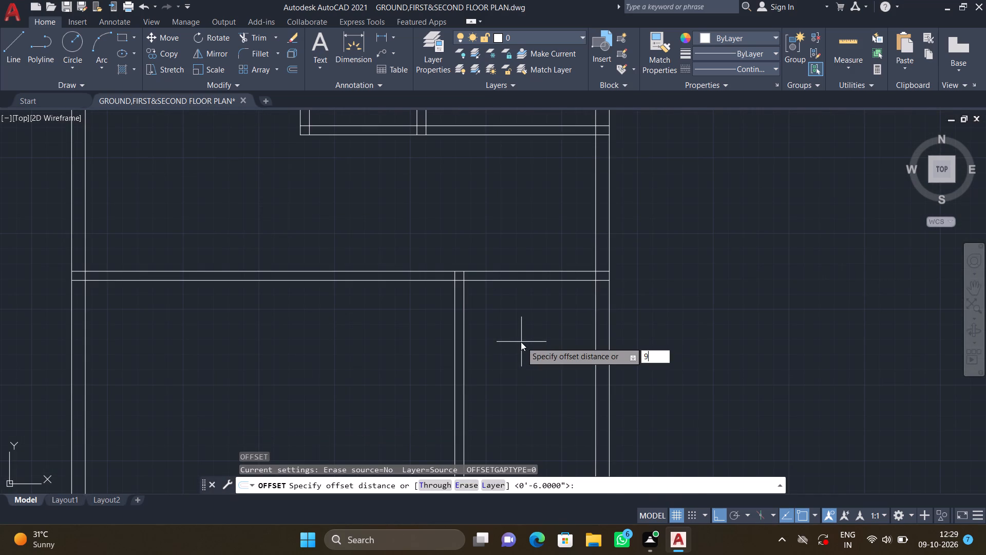
{"action": "type", "text": "4\""}
{"action": "key", "text": "Return"}
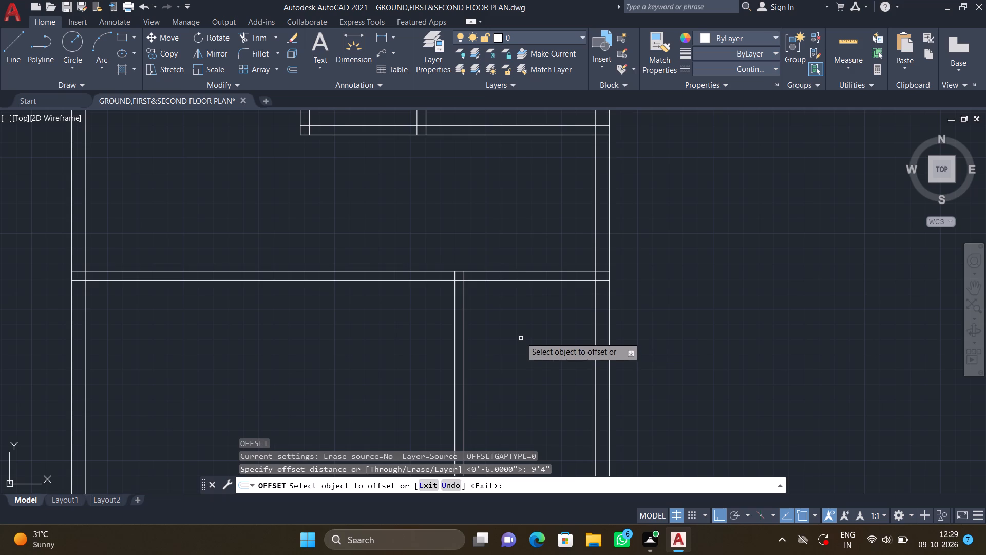
{"action": "double_click", "coordinate": [510, 282]}
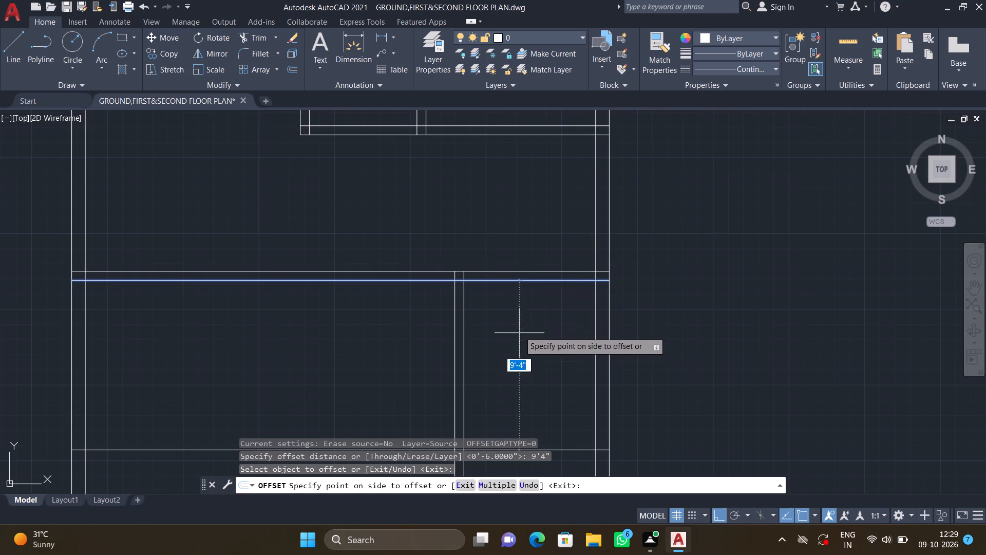
{"action": "double_click", "coordinate": [520, 373]}
{"action": "scroll", "coordinate": [530, 404], "scroll_direction": "down", "scroll_amount": 1}
{"action": "middle_click_drag", "start_coordinate": [523, 397], "coordinate": [509, 321]}
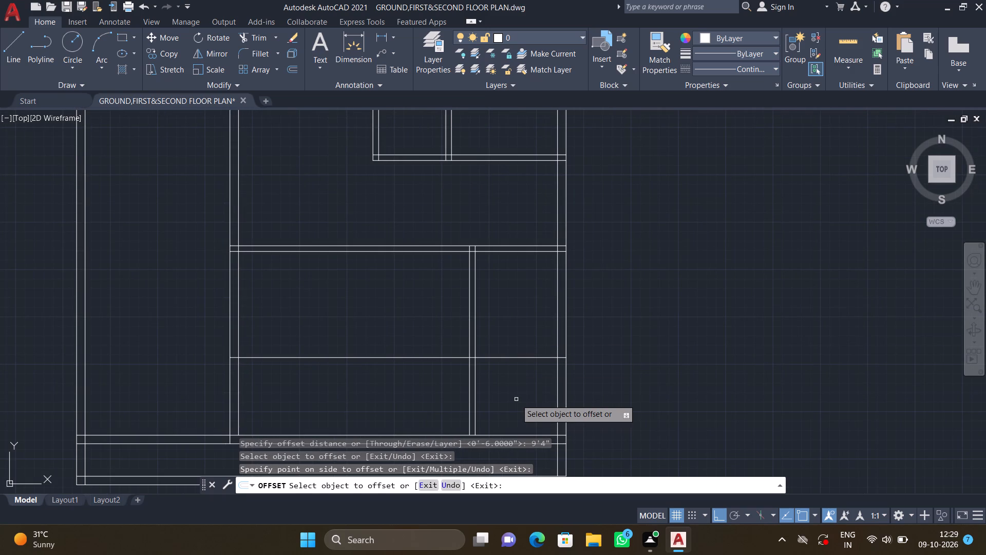
{"action": "key", "text": "Return"}
Offset the new horizontal line in the bottom rooms 6" downward as the partition's second face.
{"action": "key", "text": "o"}
{"action": "key", "text": "Return"}
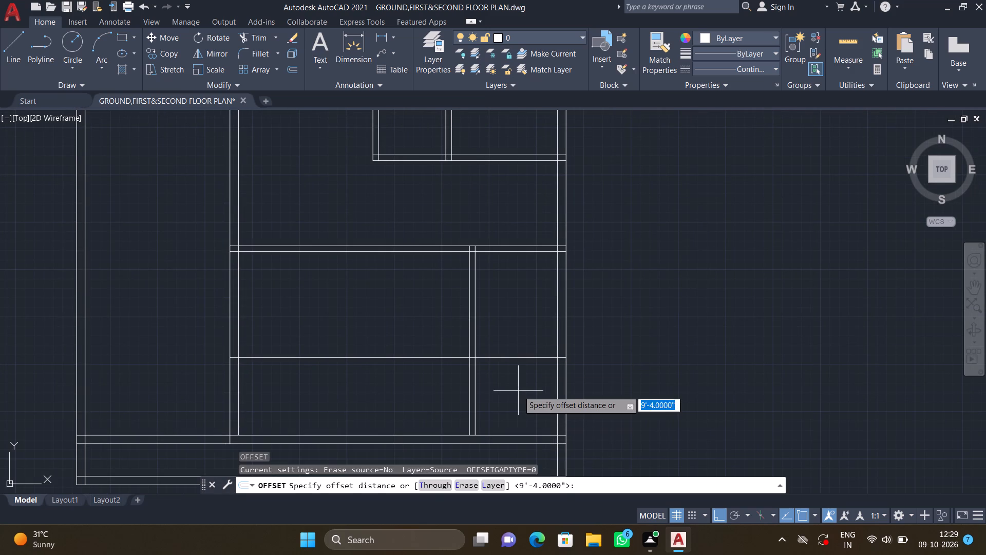
{"action": "type", "text": "6\""}
{"action": "key", "text": "Return"}
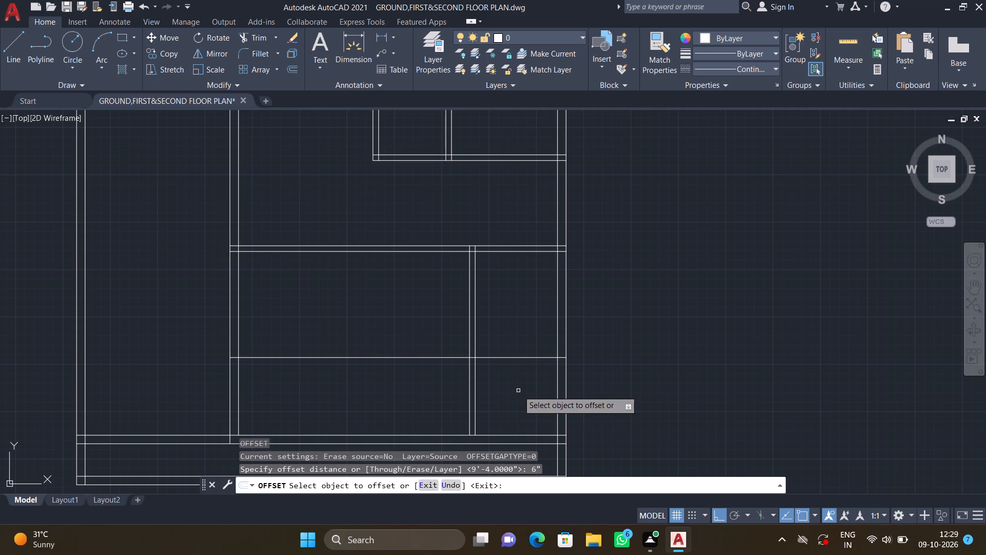
{"action": "double_click", "coordinate": [511, 356]}
{"action": "double_click", "coordinate": [516, 379]}
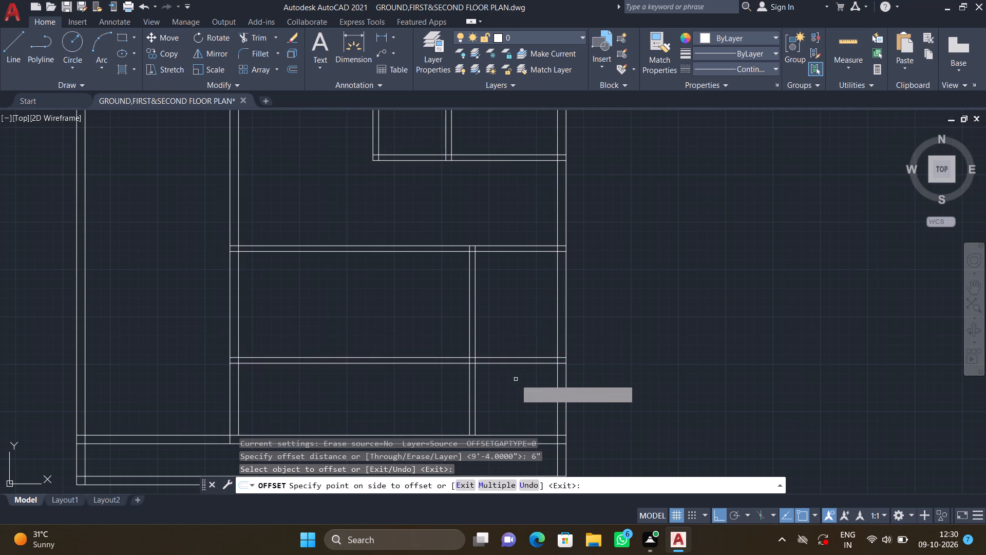
{"action": "key", "text": "Return"}
Trim both new horizontal partition lines away left of the vertical partition, including the two pieces inside the left wall.
{"action": "type", "text": "TR"}
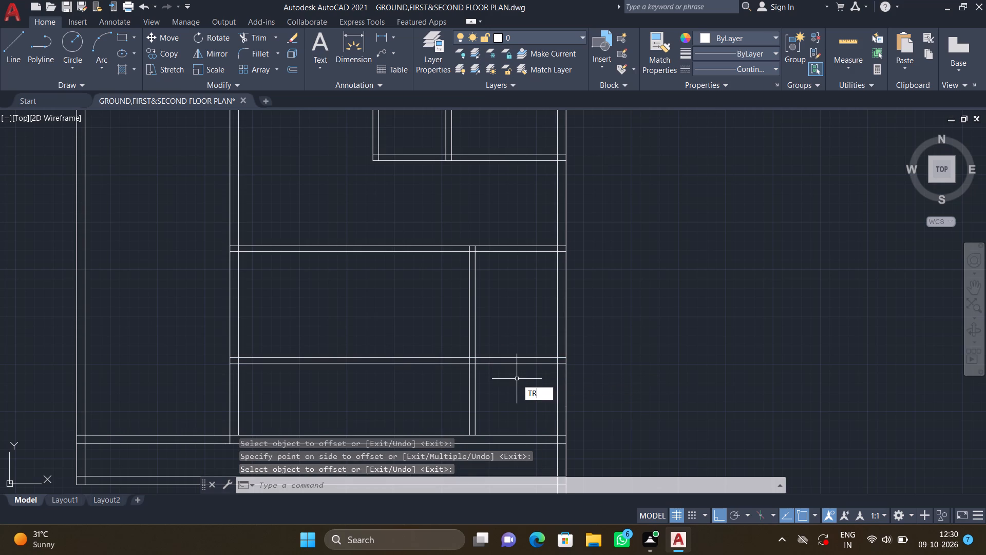
{"action": "key", "text": "Return"}
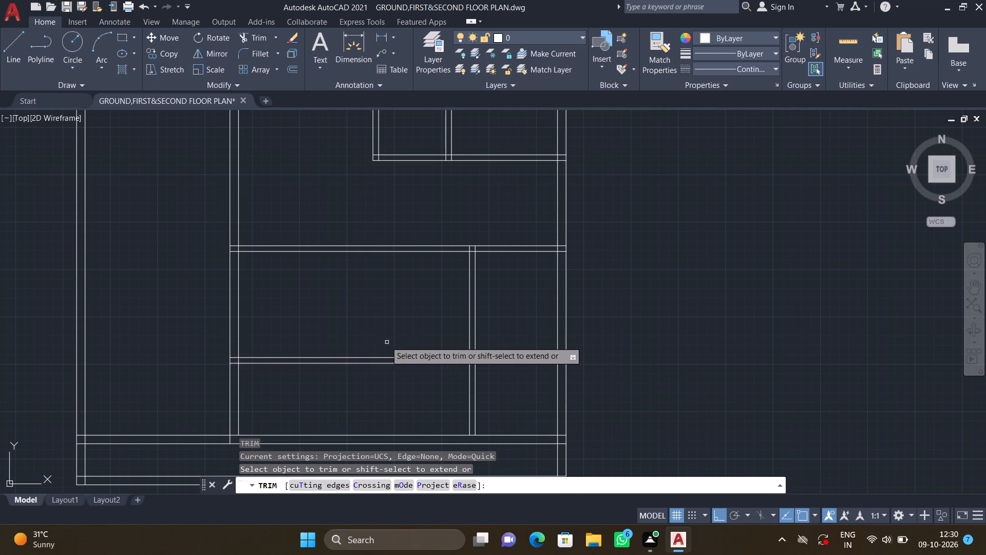
{"action": "left_click_drag", "start_coordinate": [383, 336], "coordinate": [386, 388]}
{"action": "left_click_drag", "start_coordinate": [386, 394], "coordinate": [386, 400]}
{"action": "double_click", "coordinate": [289, 381]}
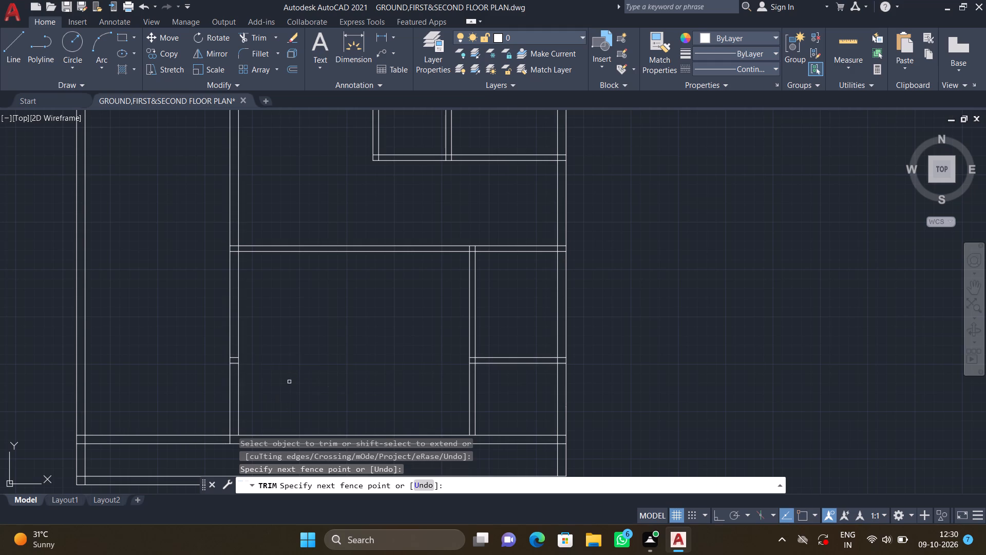
{"action": "scroll", "coordinate": [229, 367], "scroll_direction": "up", "scroll_amount": 1}
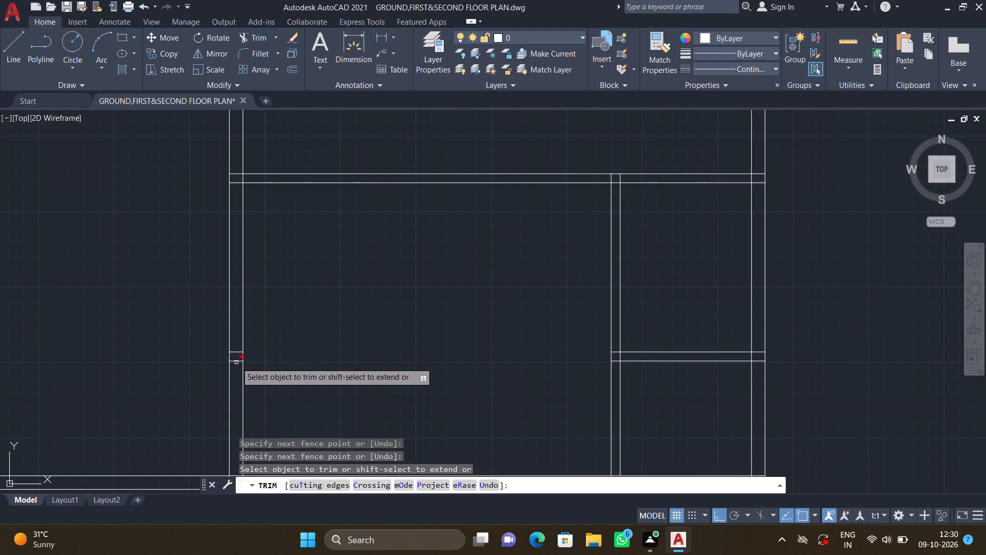
{"action": "double_click", "coordinate": [236, 361]}
{"action": "left_click", "coordinate": [239, 351]}
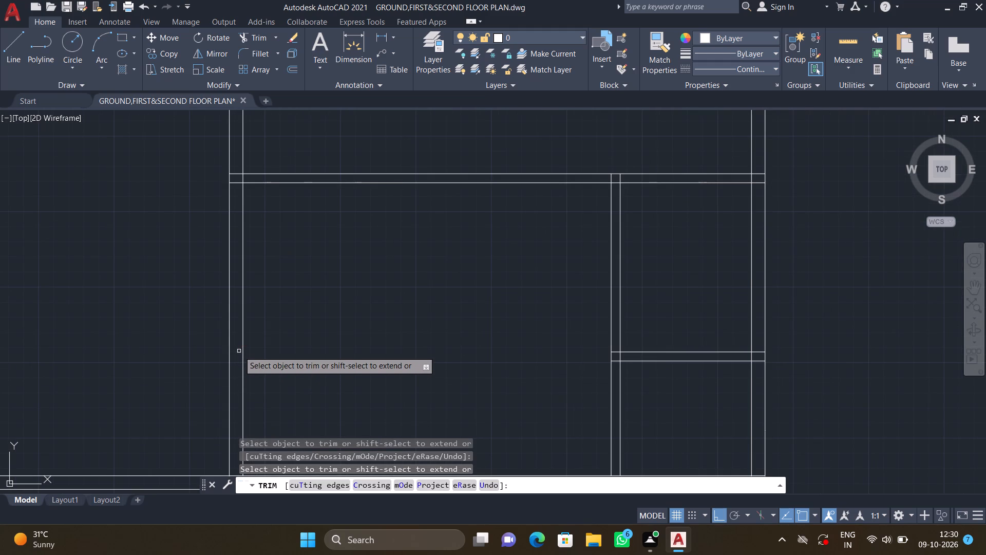
{"action": "scroll", "coordinate": [385, 375], "scroll_direction": "down", "scroll_amount": 1}
{"action": "key", "text": "Return"}
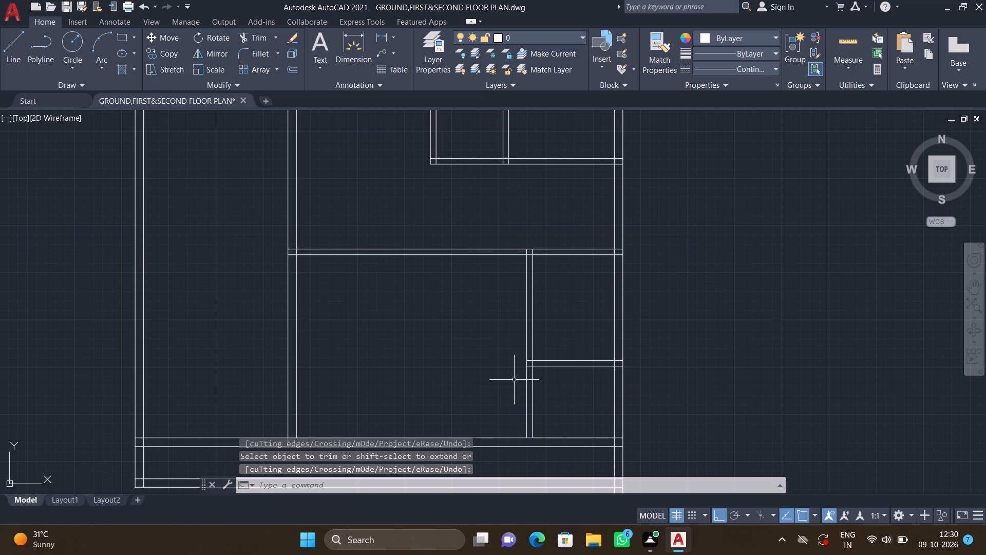
Draw a rectangular outline about 2'-8.5" high on top of the outer top wall, flush with the plan's top-right corner.
{"action": "middle_click_drag", "start_coordinate": [529, 400], "coordinate": [503, 377]}
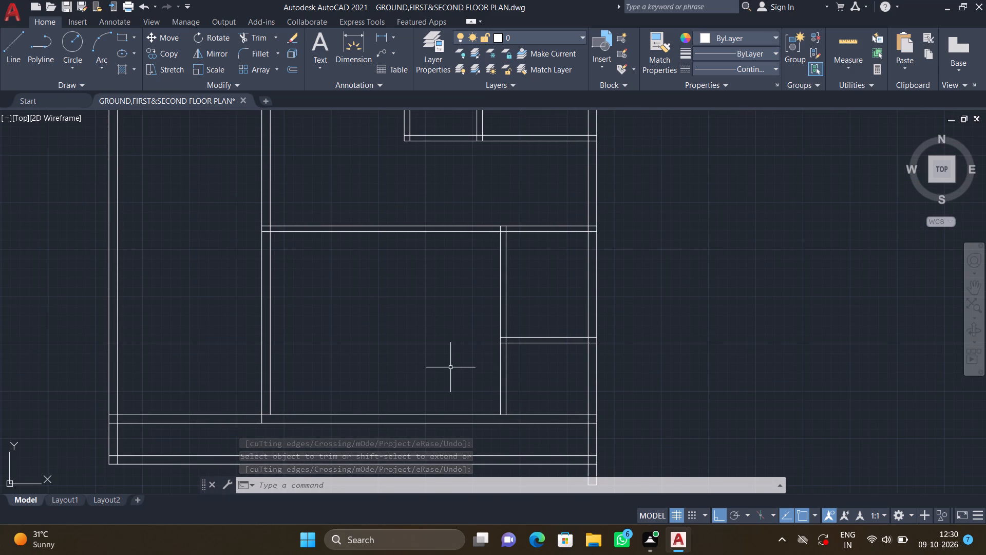
{"action": "scroll", "coordinate": [450, 367], "scroll_direction": "down", "scroll_amount": 2}
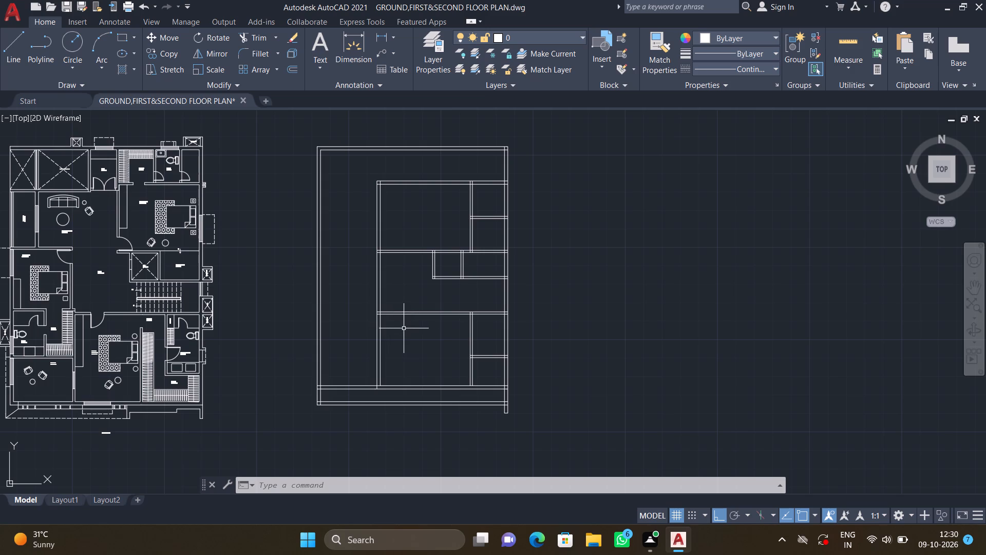
{"action": "middle_click_drag", "start_coordinate": [403, 338], "coordinate": [420, 426]}
{"action": "middle_click_drag", "start_coordinate": [465, 275], "coordinate": [480, 339]}
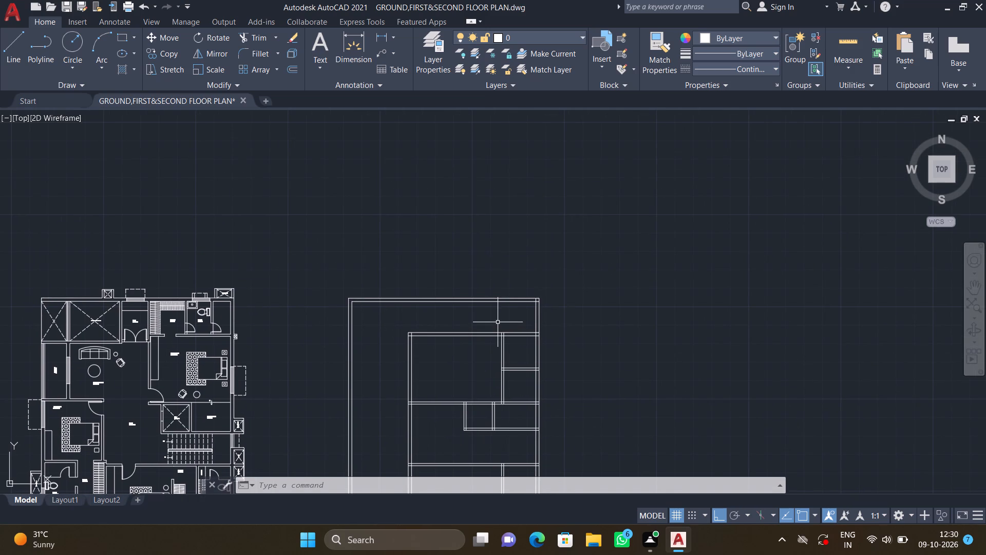
{"action": "key", "text": "l"}
{"action": "key", "text": "Return"}
{"action": "scroll", "coordinate": [548, 288], "scroll_direction": "up", "scroll_amount": 3}
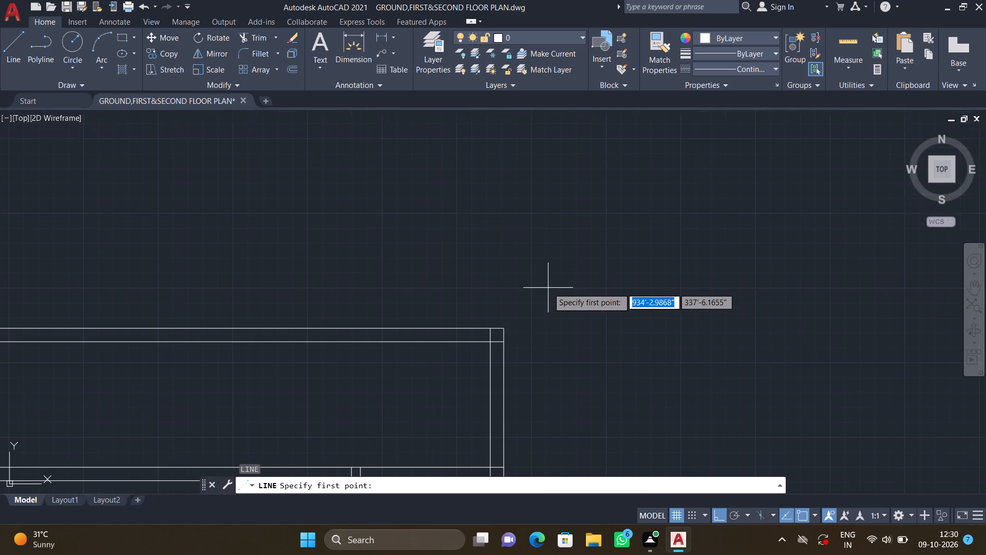
{"action": "left_click", "coordinate": [504, 329]}
{"action": "scroll", "coordinate": [496, 276], "scroll_direction": "up", "scroll_amount": 1}
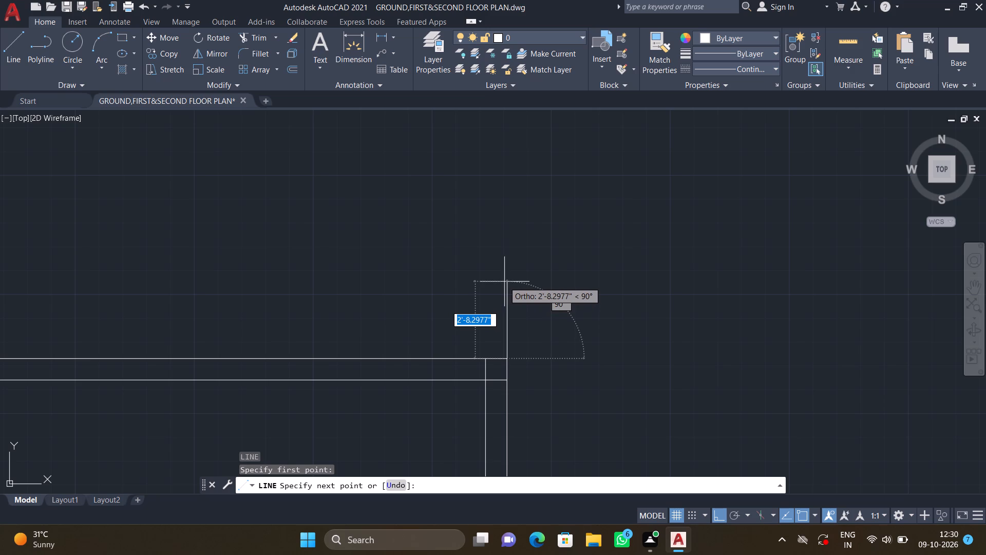
{"action": "left_click", "coordinate": [509, 281]}
{"action": "scroll", "coordinate": [433, 285], "scroll_direction": "down", "scroll_amount": 1}
{"action": "middle_click_drag", "start_coordinate": [406, 292], "coordinate": [488, 278]}
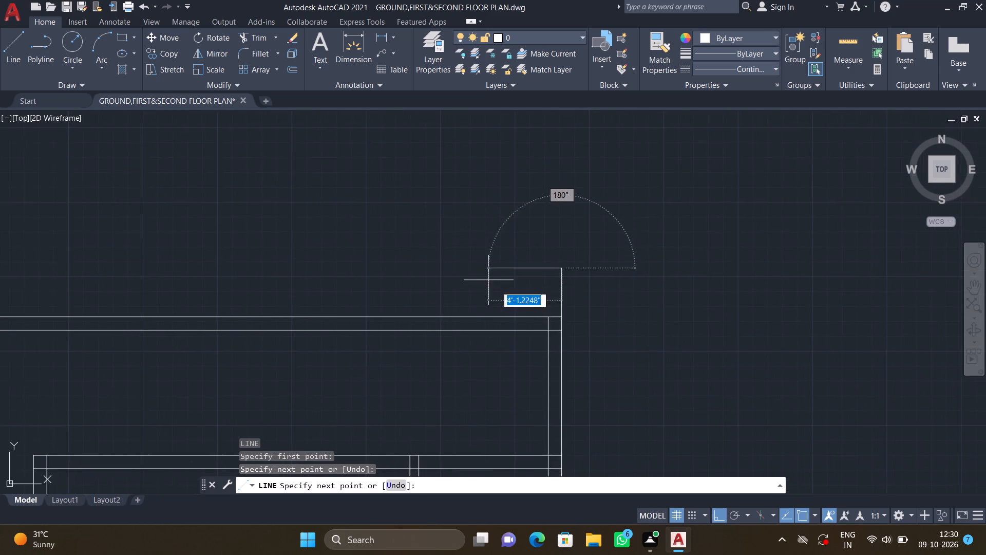
{"action": "scroll", "coordinate": [475, 276], "scroll_direction": "down", "scroll_amount": 1}
{"action": "scroll", "coordinate": [475, 276], "scroll_direction": "up", "scroll_amount": 3}
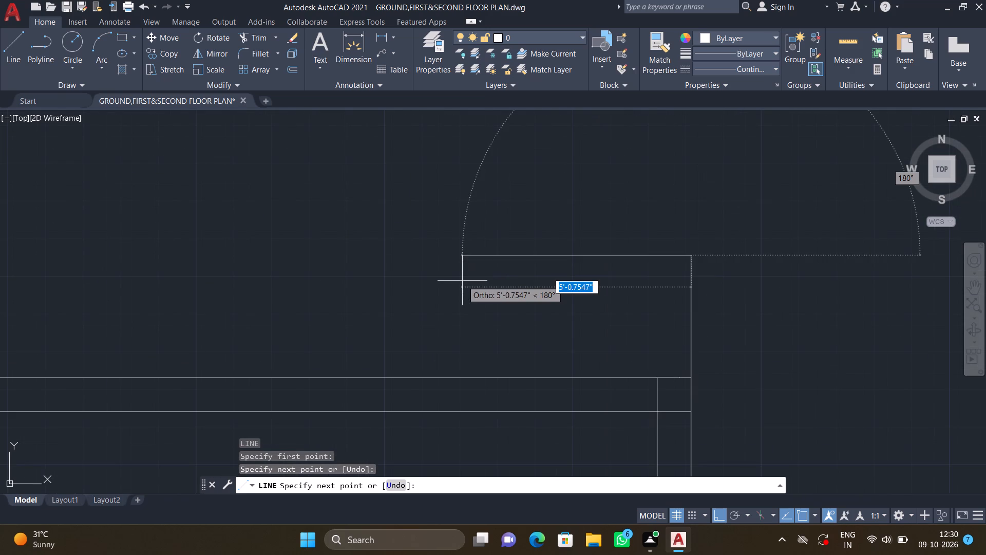
{"action": "double_click", "coordinate": [475, 281]}
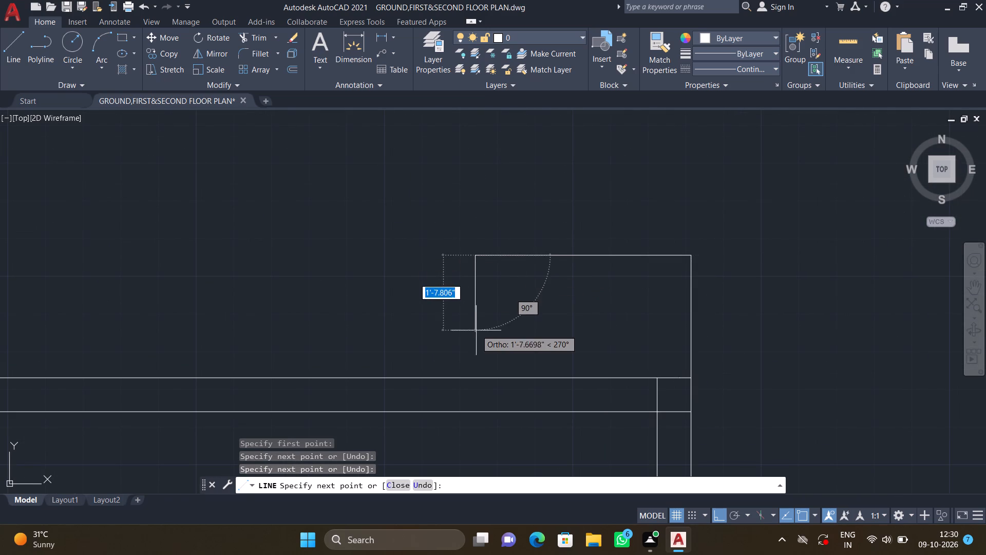
{"action": "double_click", "coordinate": [475, 376]}
{"action": "key", "text": "Return"}
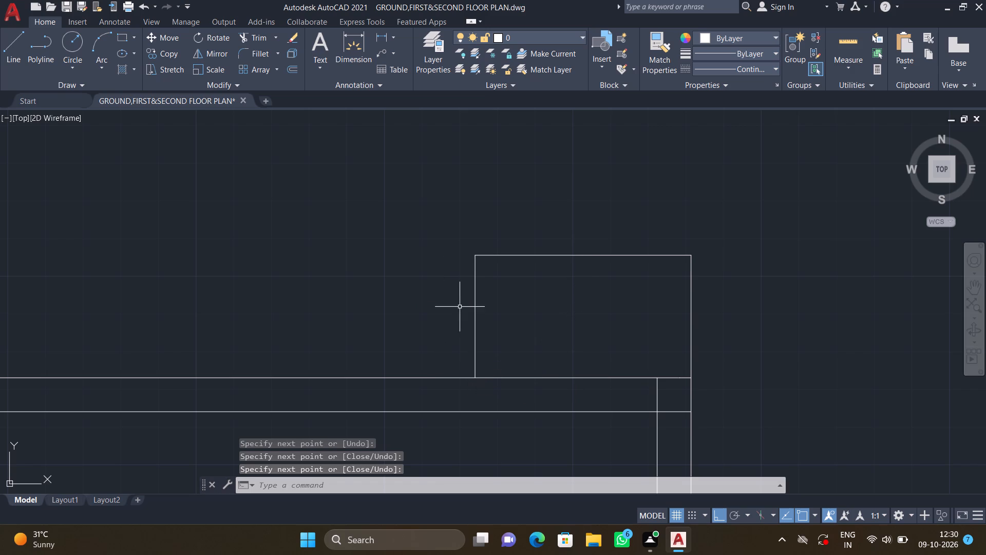
Draw a rectangular outline about 3'-2" wide and 2'-5" high on the outer top wall, about a third along from its left end.
{"action": "scroll", "coordinate": [464, 333], "scroll_direction": "down", "scroll_amount": 3}
{"action": "middle_click_drag", "start_coordinate": [344, 344], "coordinate": [501, 306]}
{"action": "scroll", "coordinate": [506, 310], "scroll_direction": "down", "scroll_amount": 3}
{"action": "middle_click_drag", "start_coordinate": [379, 328], "coordinate": [471, 317]}
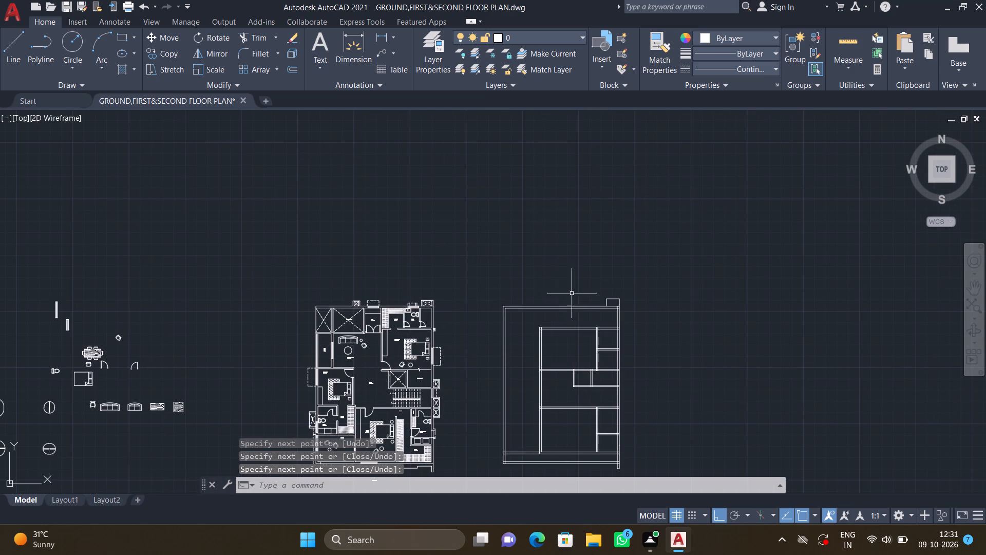
{"action": "scroll", "coordinate": [544, 303], "scroll_direction": "up", "scroll_amount": 2}
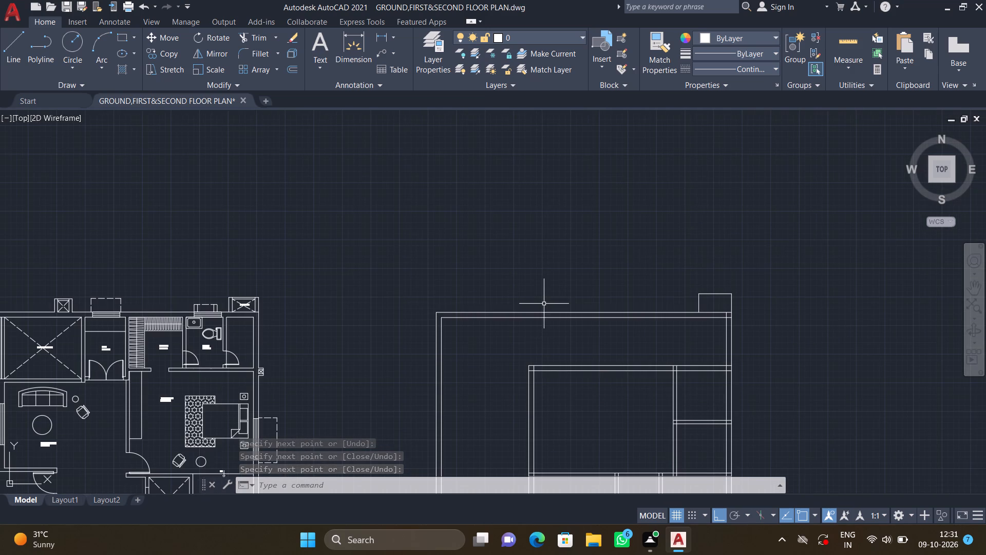
{"action": "scroll", "coordinate": [511, 305], "scroll_direction": "up", "scroll_amount": 2}
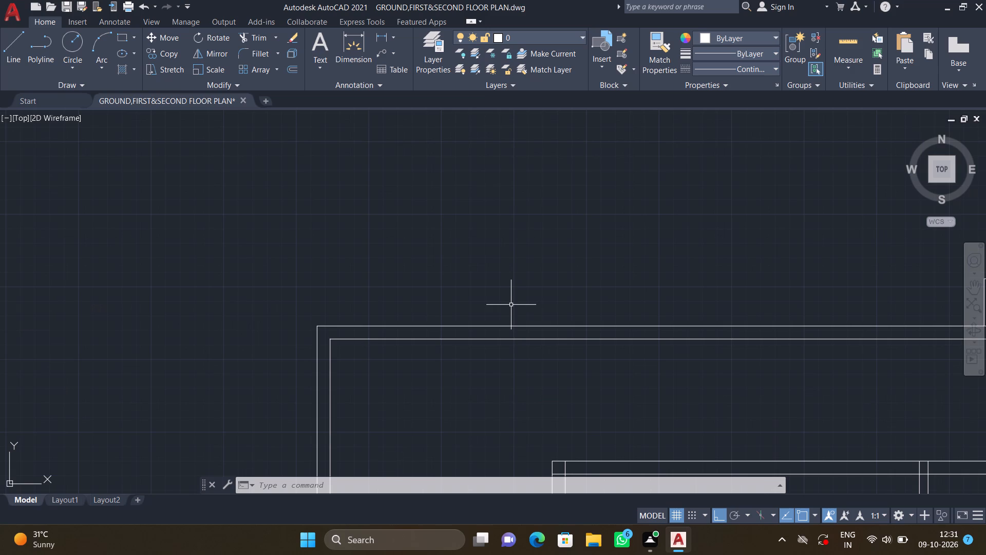
{"action": "key", "text": "l"}
{"action": "key", "text": "Return"}
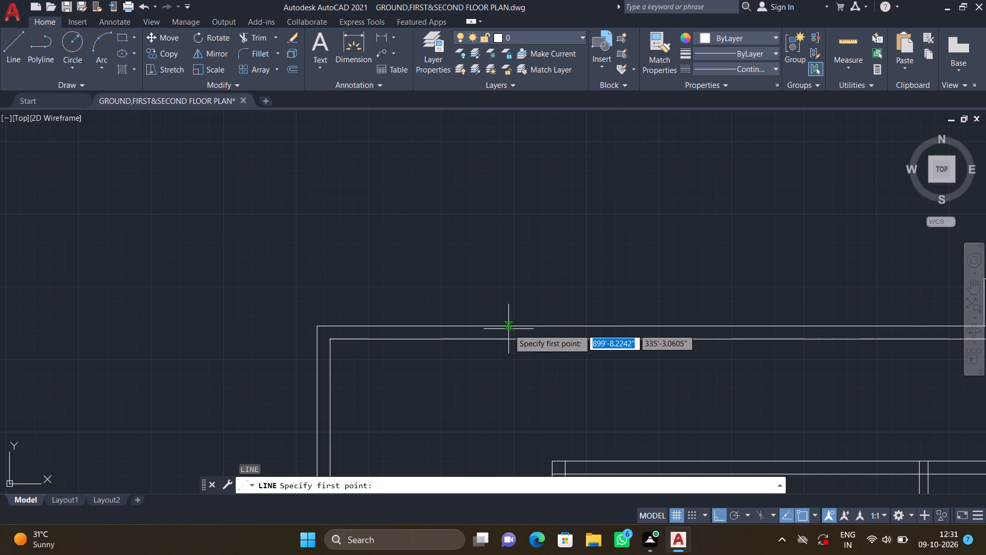
{"action": "middle_click_drag", "start_coordinate": [520, 355], "coordinate": [408, 316]}
{"action": "scroll", "coordinate": [486, 284], "scroll_direction": "up", "scroll_amount": 1}
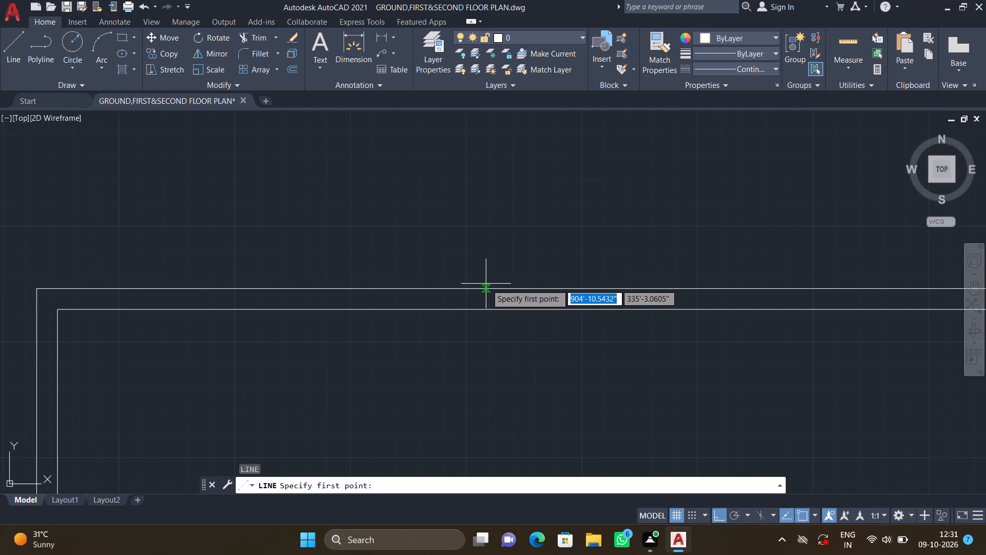
{"action": "scroll", "coordinate": [497, 289], "scroll_direction": "down", "scroll_amount": 1}
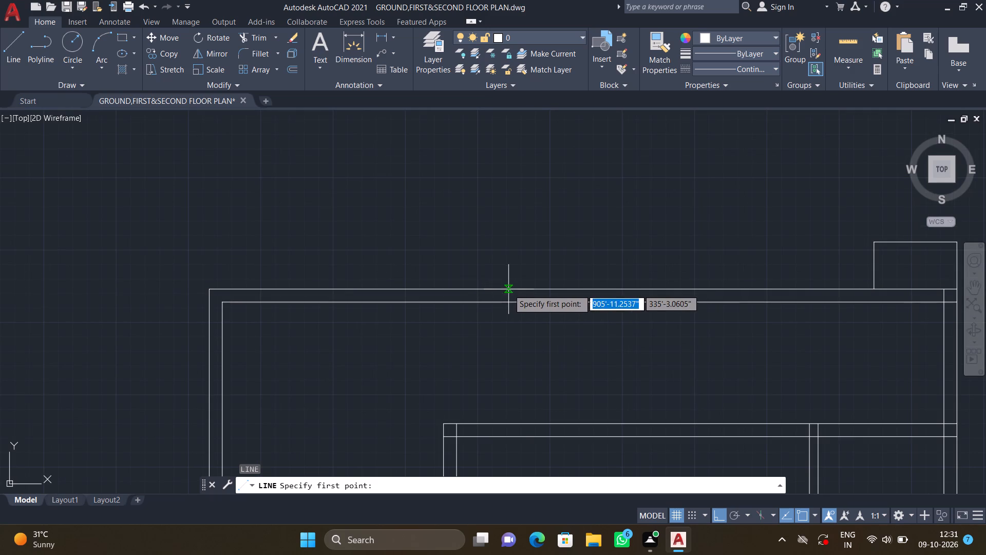
{"action": "double_click", "coordinate": [508, 289]}
{"action": "scroll", "coordinate": [503, 251], "scroll_direction": "up", "scroll_amount": 2}
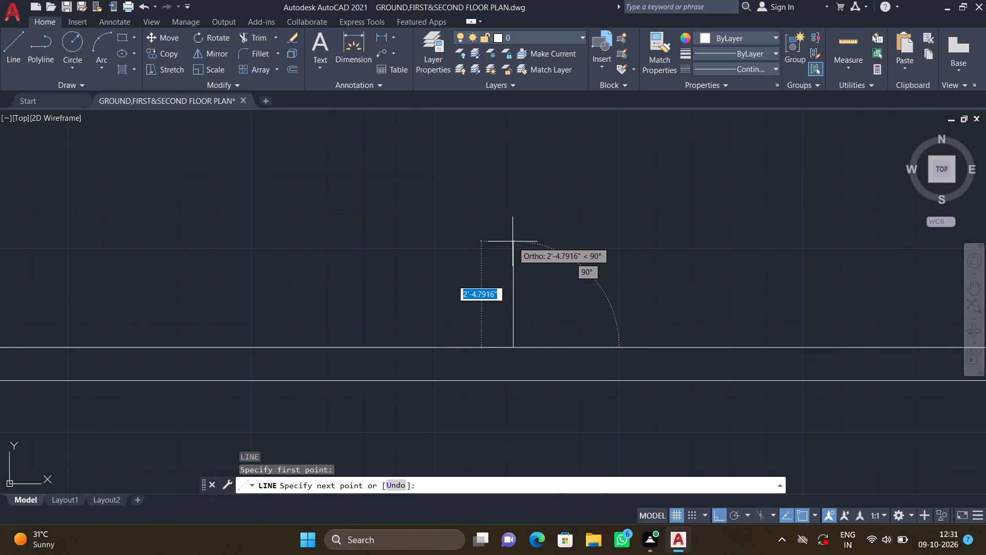
{"action": "double_click", "coordinate": [513, 242]}
{"action": "scroll", "coordinate": [396, 248], "scroll_direction": "down", "scroll_amount": 1}
{"action": "middle_click_drag", "start_coordinate": [389, 250], "coordinate": [464, 231]}
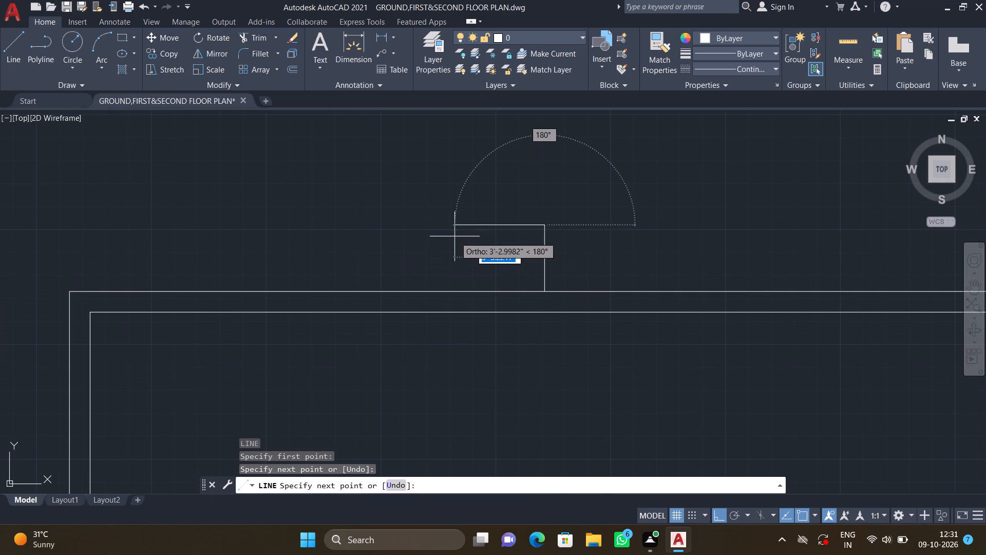
{"action": "scroll", "coordinate": [456, 234], "scroll_direction": "up", "scroll_amount": 3}
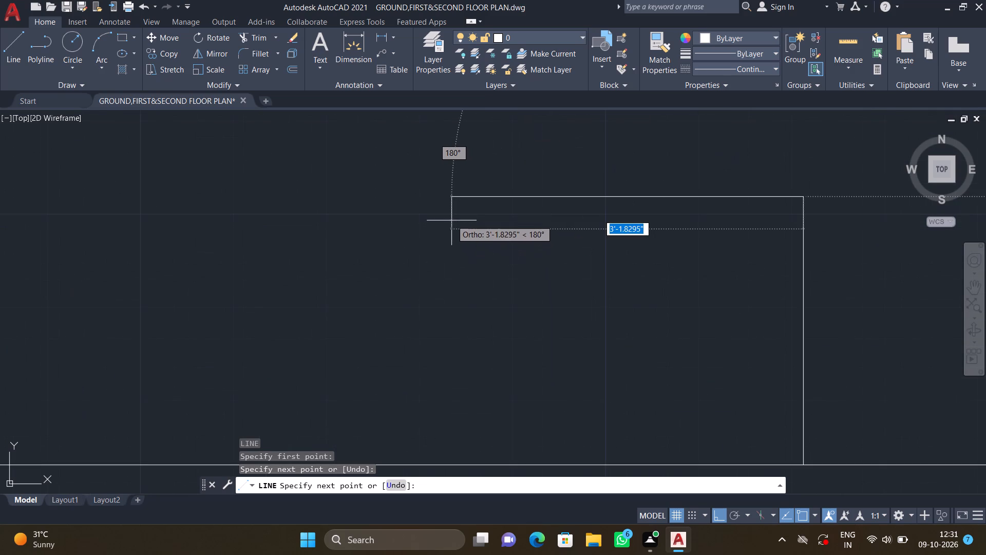
{"action": "left_click", "coordinate": [453, 211]}
{"action": "scroll", "coordinate": [459, 271], "scroll_direction": "down", "scroll_amount": 1}
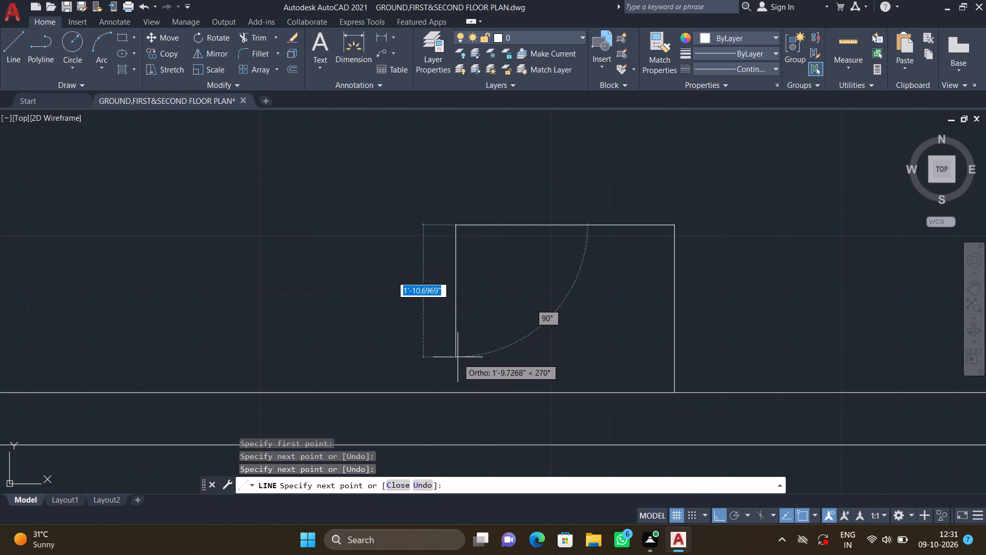
{"action": "double_click", "coordinate": [454, 393]}
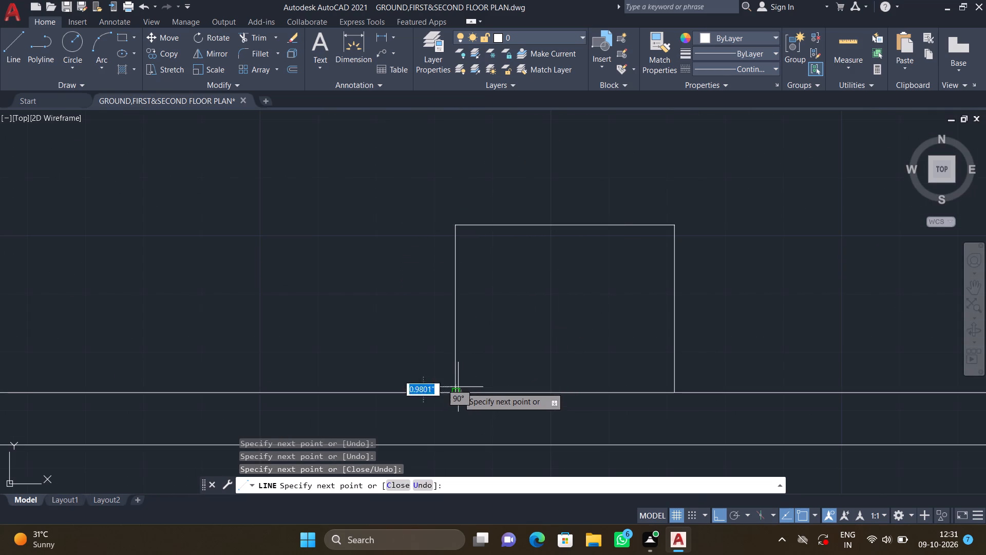
{"action": "key", "text": "Return"}
Draw a rectangular projection about 5' high outside the left wall near mid-height, its lower edge running about 2'-10.6" from the wall's inner face.
{"action": "scroll", "coordinate": [462, 395], "scroll_direction": "down", "scroll_amount": 4}
{"action": "middle_click_drag", "start_coordinate": [489, 354], "coordinate": [472, 329]}
{"action": "middle_click_drag", "start_coordinate": [468, 396], "coordinate": [444, 303]}
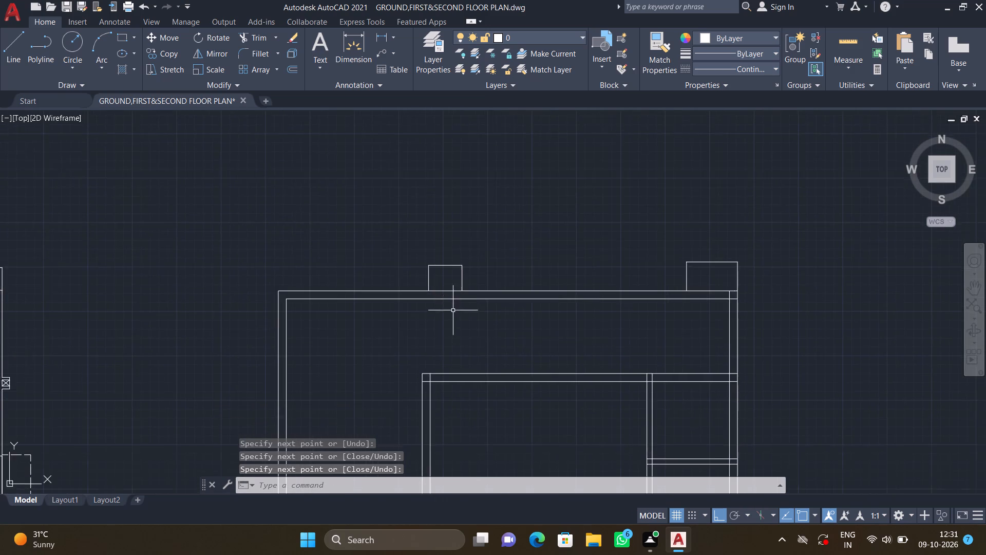
{"action": "scroll", "coordinate": [454, 314], "scroll_direction": "down", "scroll_amount": 1}
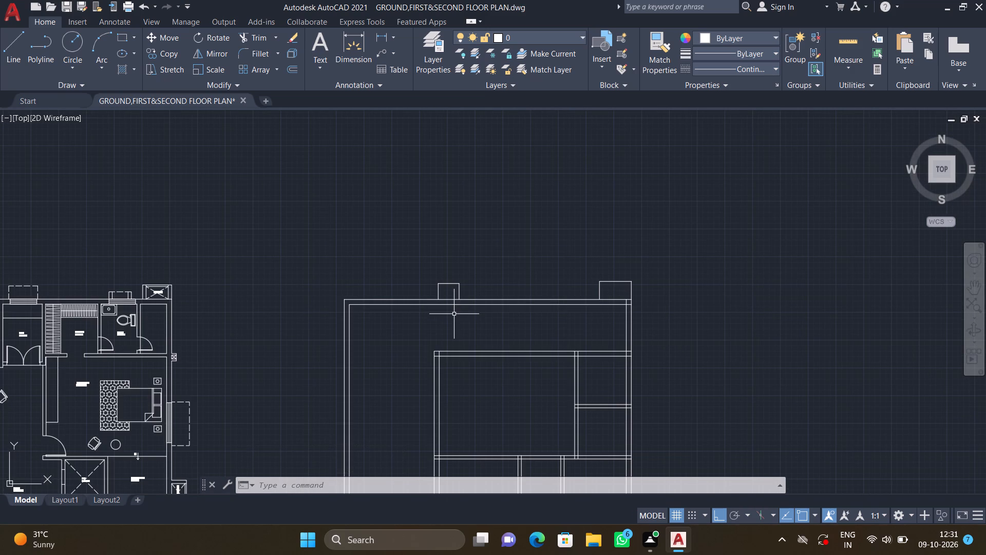
{"action": "scroll", "coordinate": [443, 334], "scroll_direction": "down", "scroll_amount": 2}
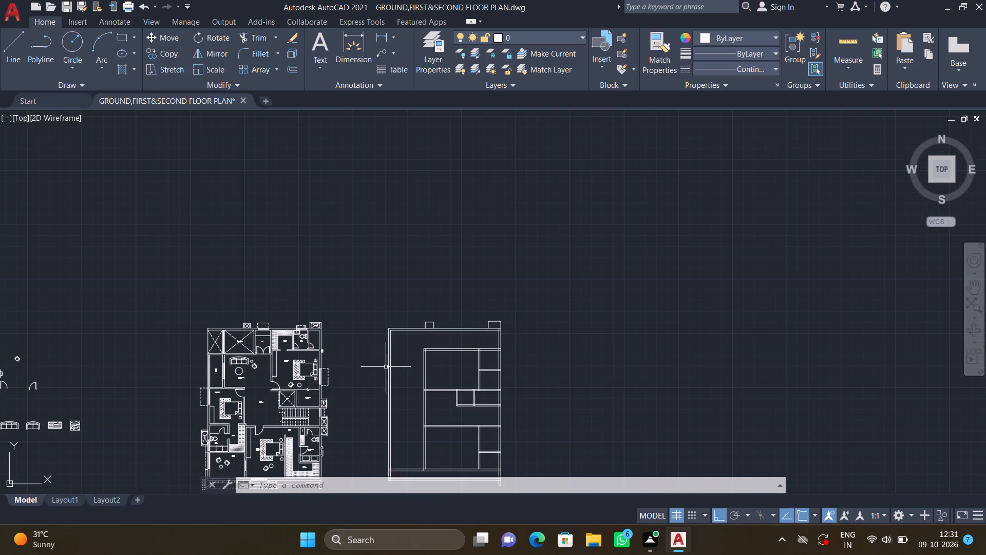
{"action": "middle_click_drag", "start_coordinate": [383, 376], "coordinate": [371, 264]}
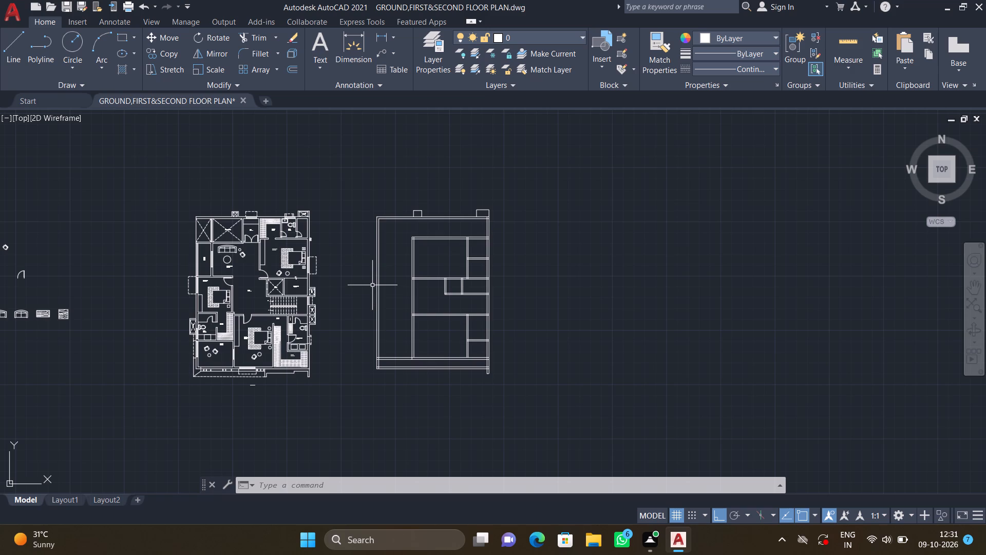
{"action": "scroll", "coordinate": [357, 296], "scroll_direction": "down", "scroll_amount": 1}
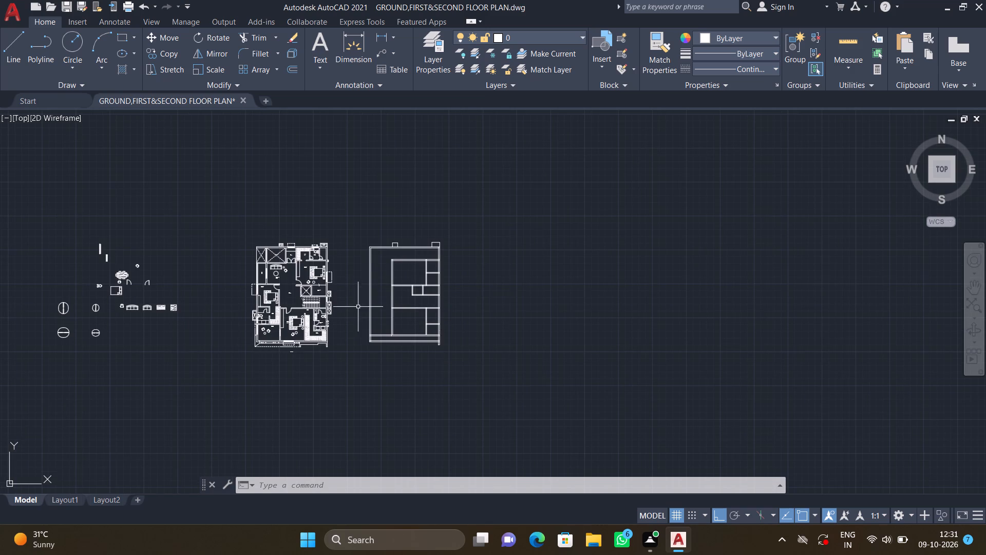
{"action": "middle_click_drag", "start_coordinate": [365, 316], "coordinate": [411, 287]}
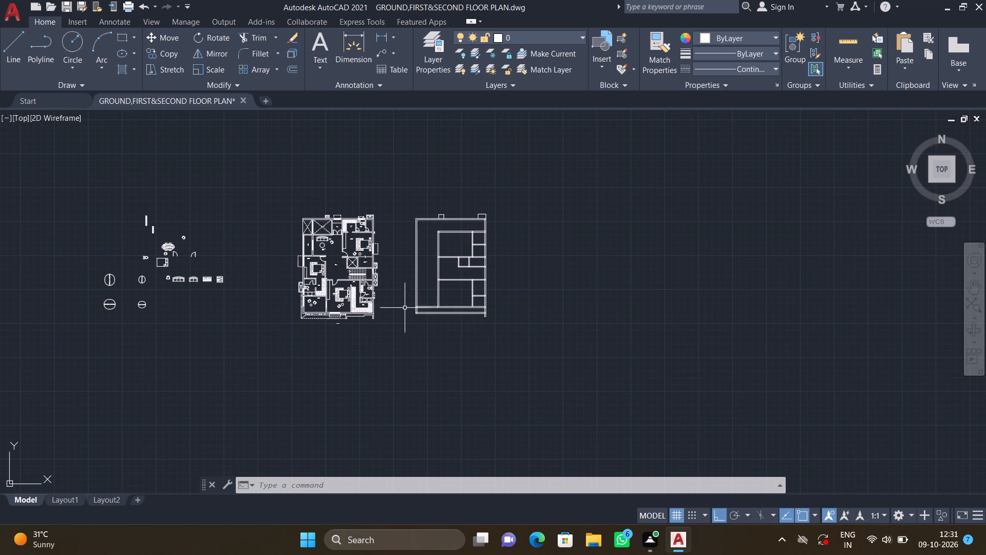
{"action": "scroll", "coordinate": [404, 299], "scroll_direction": "up", "scroll_amount": 3}
{"action": "middle_click_drag", "start_coordinate": [419, 263], "coordinate": [442, 357]}
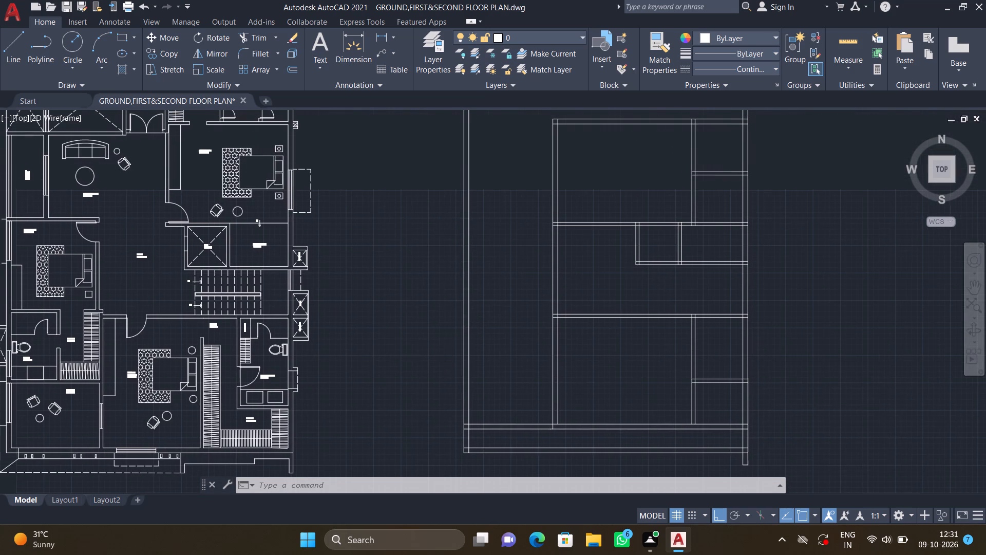
{"action": "key", "text": "l"}
{"action": "key", "text": "Return"}
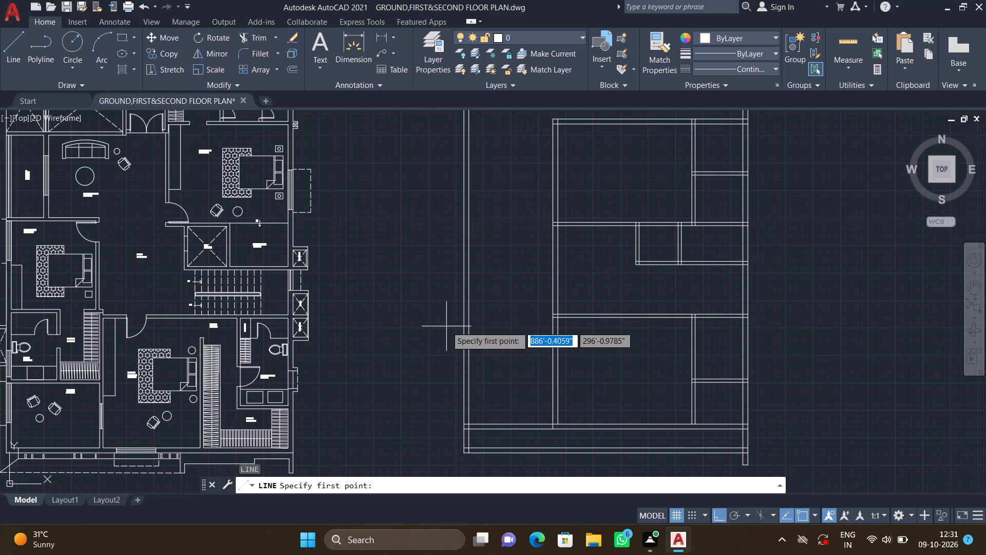
{"action": "middle_click_drag", "start_coordinate": [447, 325], "coordinate": [450, 368]}
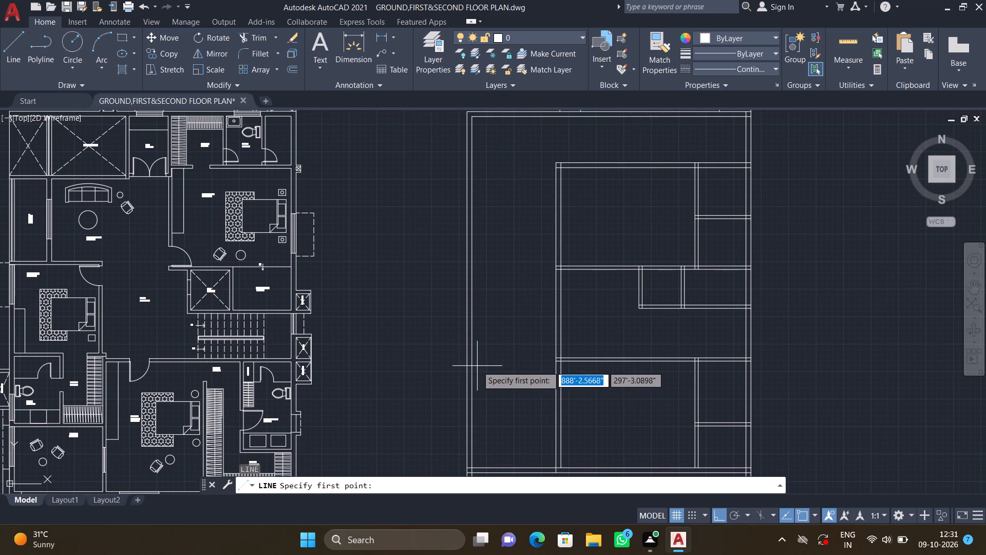
{"action": "scroll", "coordinate": [483, 359], "scroll_direction": "down", "scroll_amount": 1}
{"action": "scroll", "coordinate": [478, 355], "scroll_direction": "up", "scroll_amount": 1}
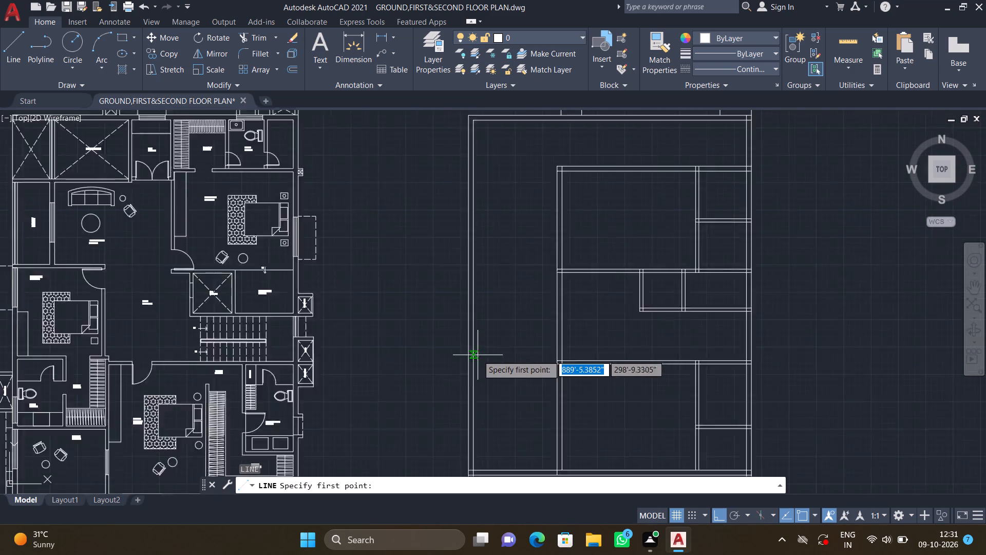
{"action": "scroll", "coordinate": [478, 355], "scroll_direction": "up", "scroll_amount": 1}
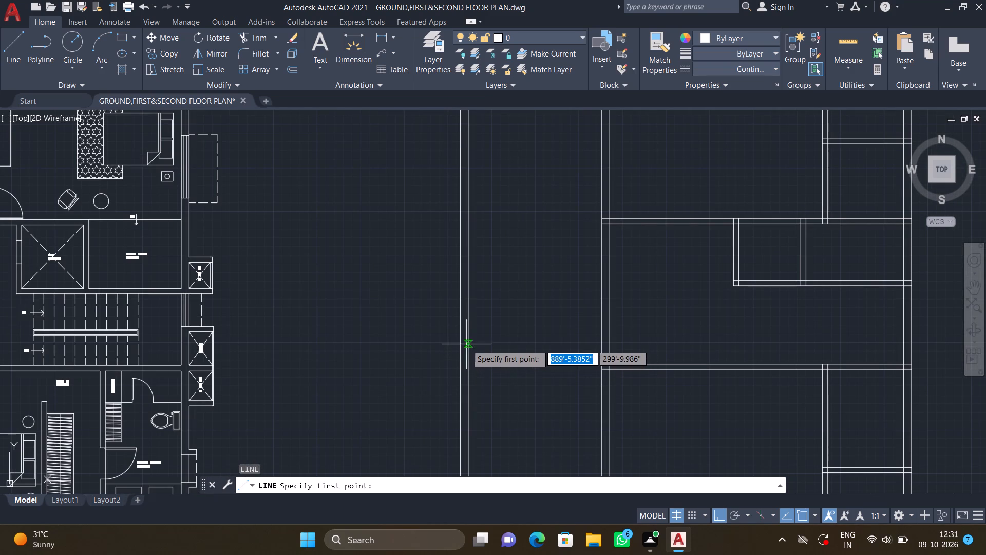
{"action": "scroll", "coordinate": [467, 344], "scroll_direction": "up", "scroll_amount": 1}
{"action": "double_click", "coordinate": [467, 344]}
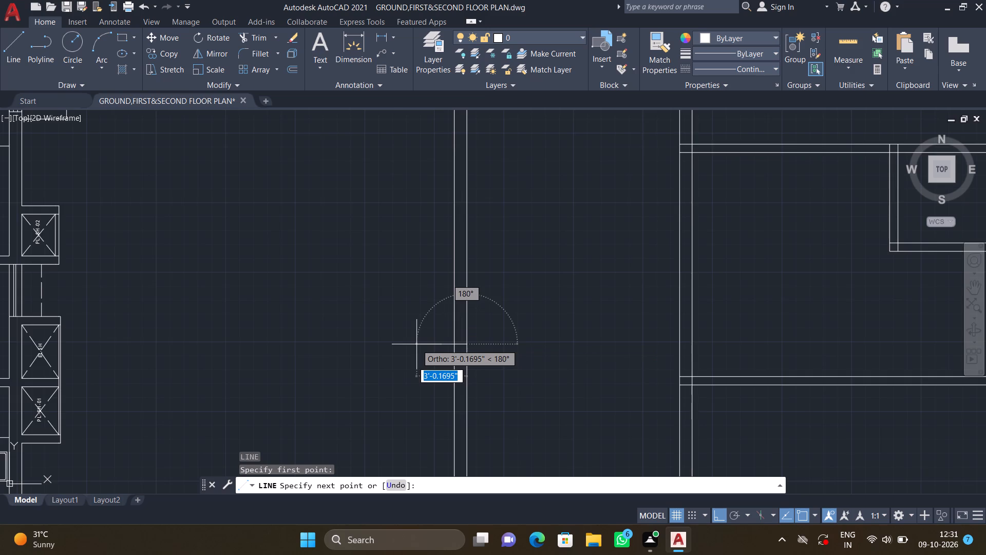
{"action": "scroll", "coordinate": [416, 344], "scroll_direction": "up", "scroll_amount": 1}
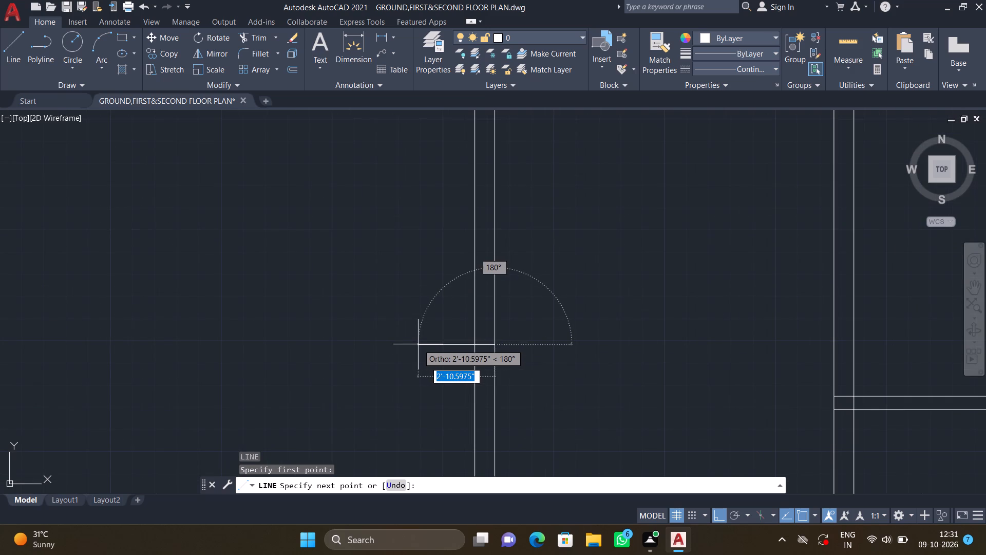
{"action": "double_click", "coordinate": [418, 344]}
{"action": "scroll", "coordinate": [438, 261], "scroll_direction": "down", "scroll_amount": 1}
{"action": "middle_click_drag", "start_coordinate": [435, 251], "coordinate": [426, 306]}
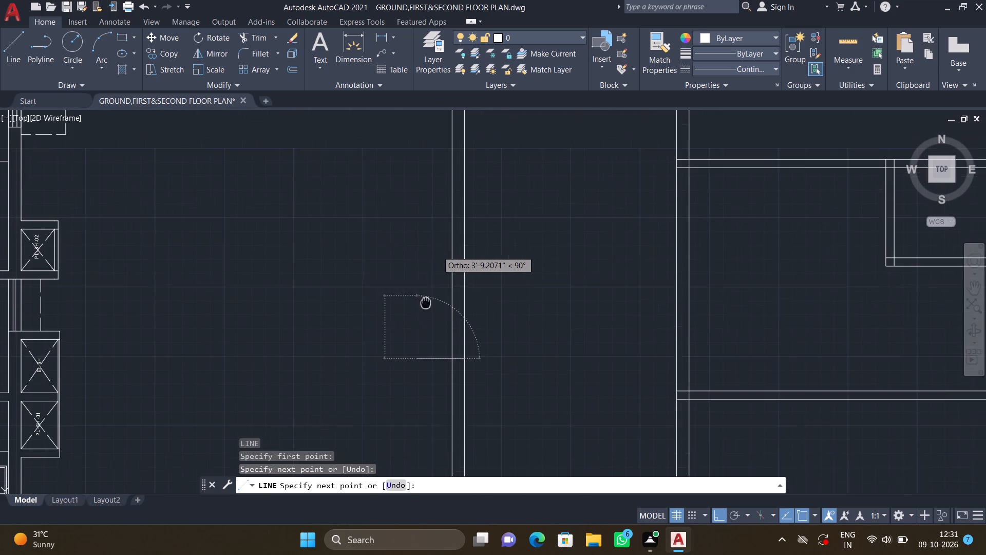
{"action": "middle_click_drag", "start_coordinate": [426, 306], "coordinate": [426, 306]}
{"action": "scroll", "coordinate": [421, 286], "scroll_direction": "up", "scroll_amount": 1}
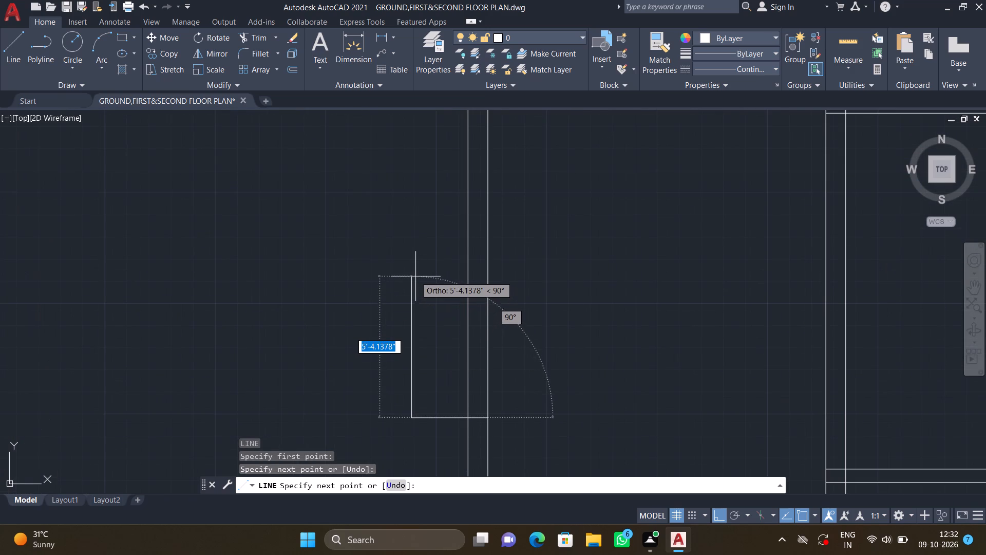
{"action": "double_click", "coordinate": [415, 281]}
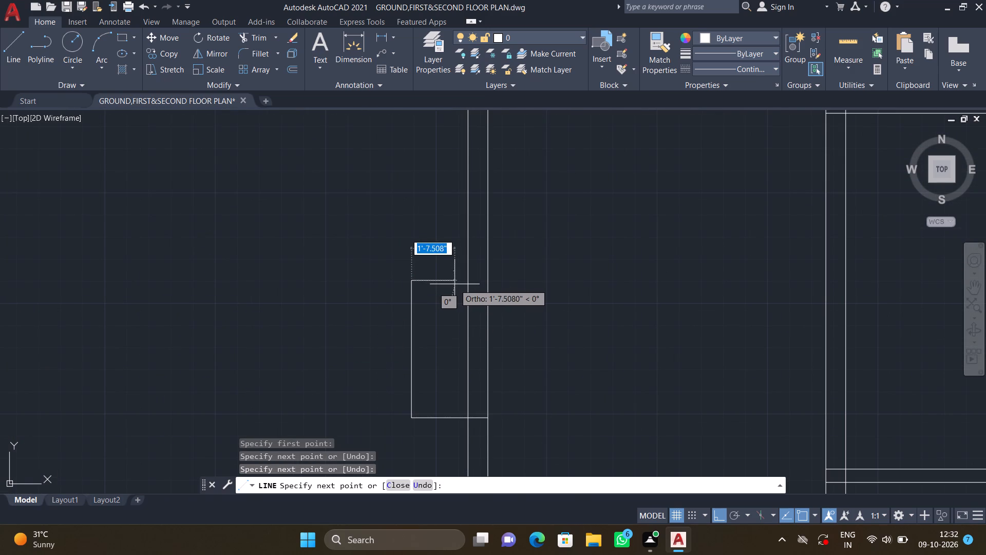
{"action": "double_click", "coordinate": [466, 279]}
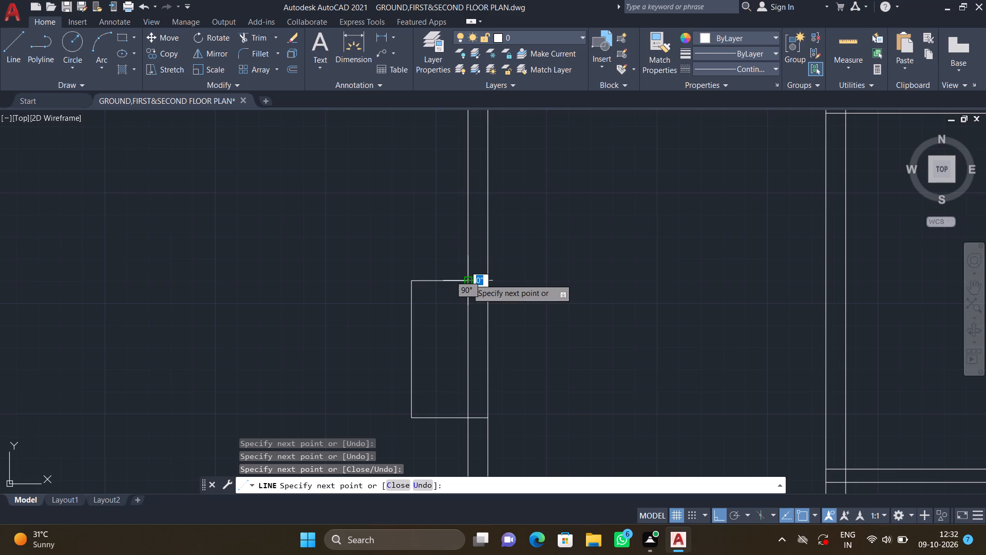
{"action": "key", "text": "Return"}
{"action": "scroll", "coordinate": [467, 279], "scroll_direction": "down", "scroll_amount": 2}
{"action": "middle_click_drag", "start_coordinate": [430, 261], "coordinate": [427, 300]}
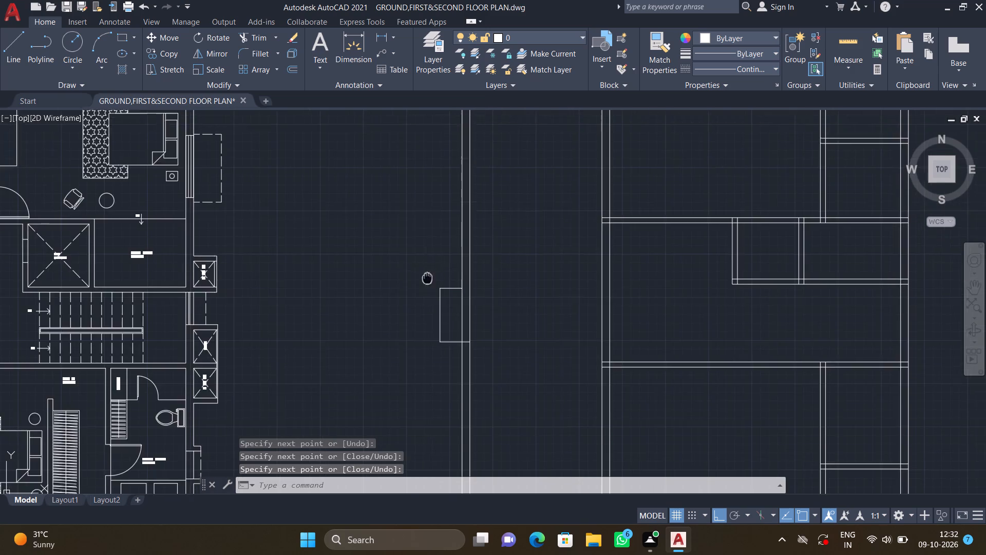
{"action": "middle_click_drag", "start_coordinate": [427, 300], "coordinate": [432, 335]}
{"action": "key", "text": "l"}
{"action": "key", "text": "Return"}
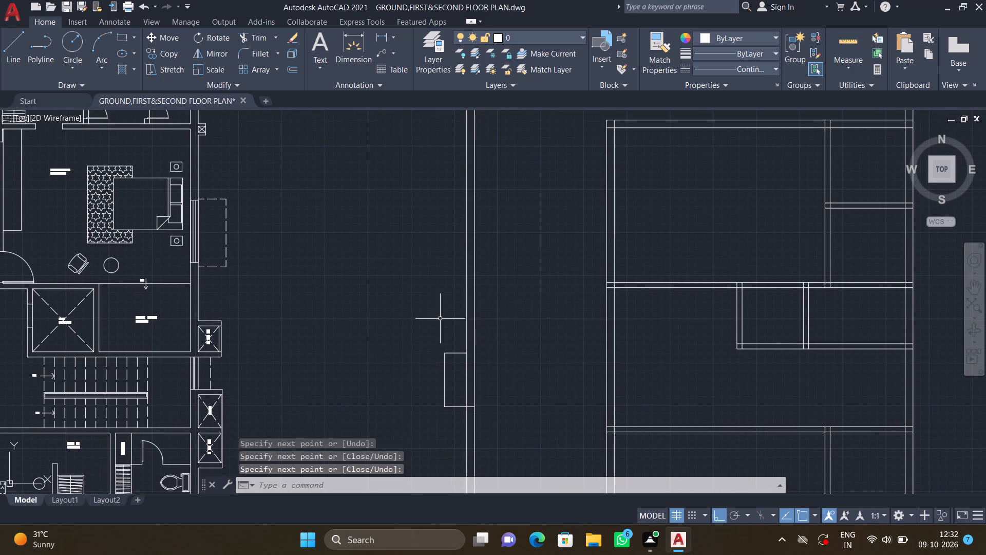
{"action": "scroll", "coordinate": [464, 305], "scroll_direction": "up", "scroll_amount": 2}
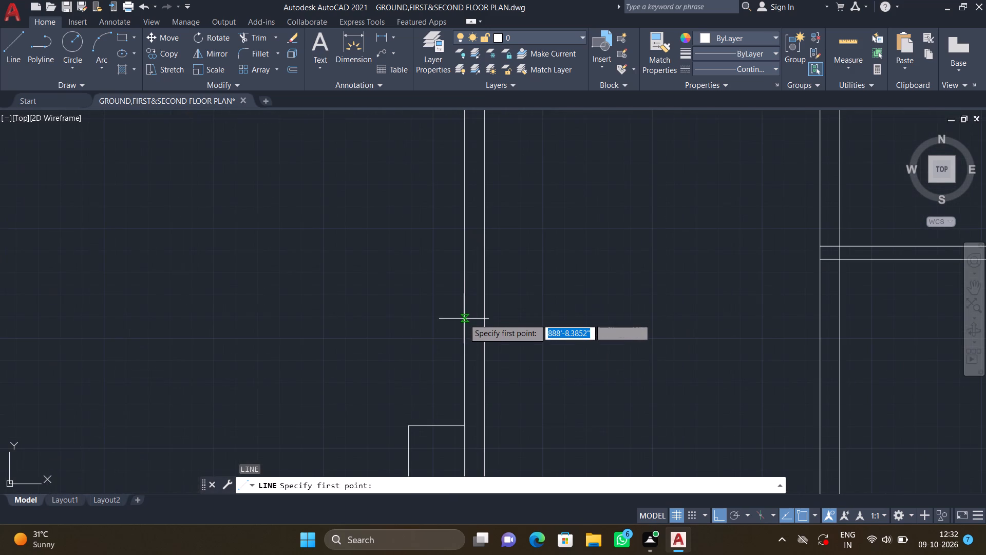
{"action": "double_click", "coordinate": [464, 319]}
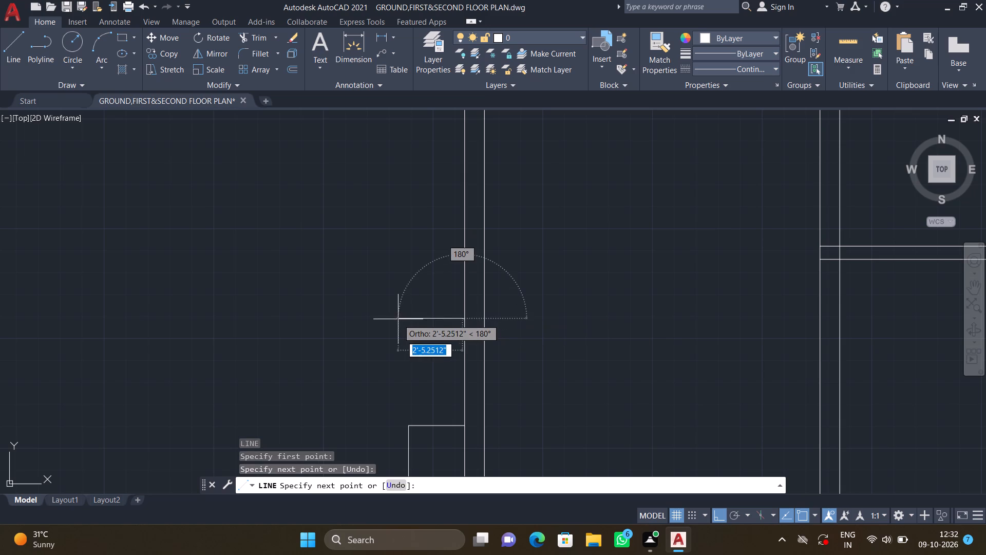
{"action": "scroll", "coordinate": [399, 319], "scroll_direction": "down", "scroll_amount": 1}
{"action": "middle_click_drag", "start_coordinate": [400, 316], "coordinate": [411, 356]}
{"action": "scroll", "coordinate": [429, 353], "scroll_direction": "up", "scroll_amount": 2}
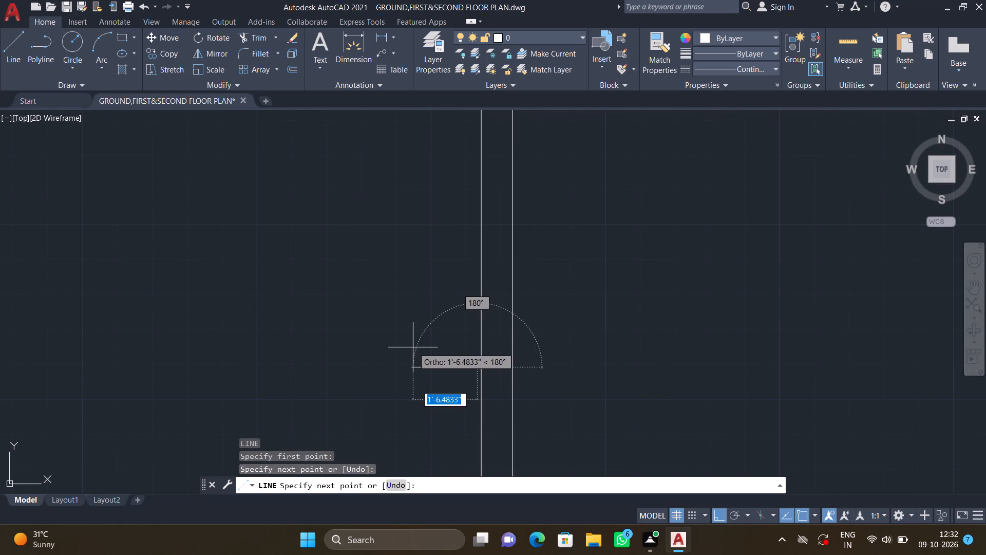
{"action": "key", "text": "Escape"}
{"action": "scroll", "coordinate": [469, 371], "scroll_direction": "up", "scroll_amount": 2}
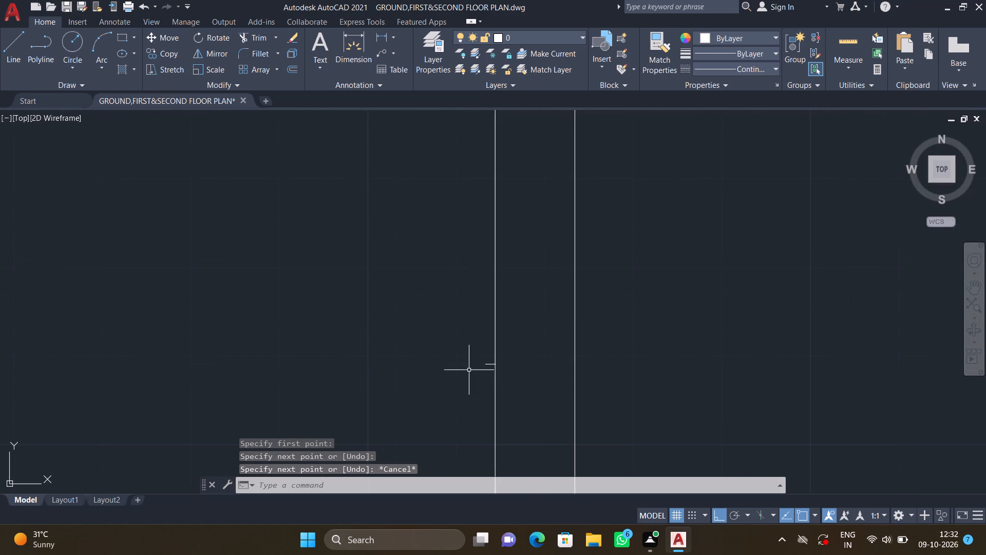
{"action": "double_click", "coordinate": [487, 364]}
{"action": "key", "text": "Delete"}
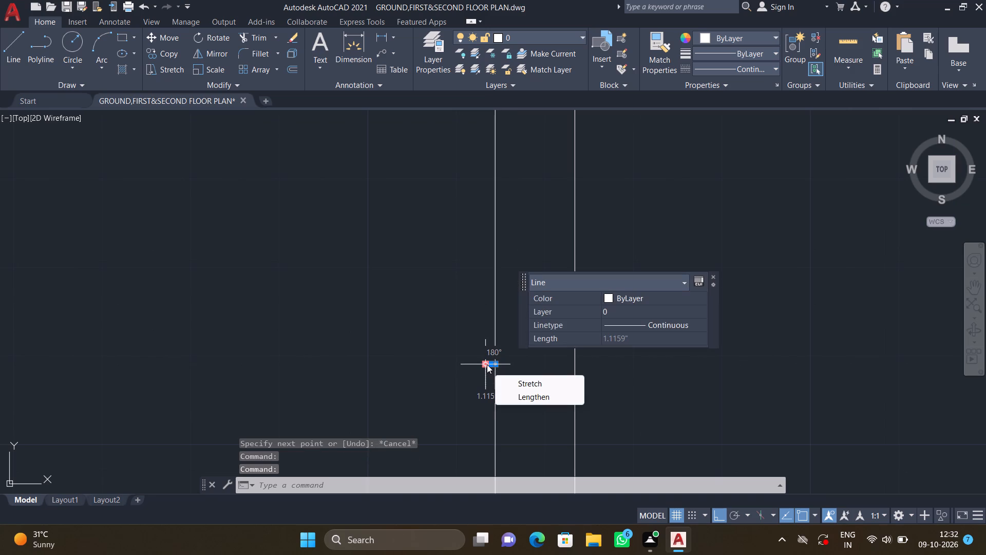
Erase the stray 1.1159" line sticking out from the outer face of the left wall.
{"action": "key", "text": "Escape"}
{"action": "key", "text": "Delete"}
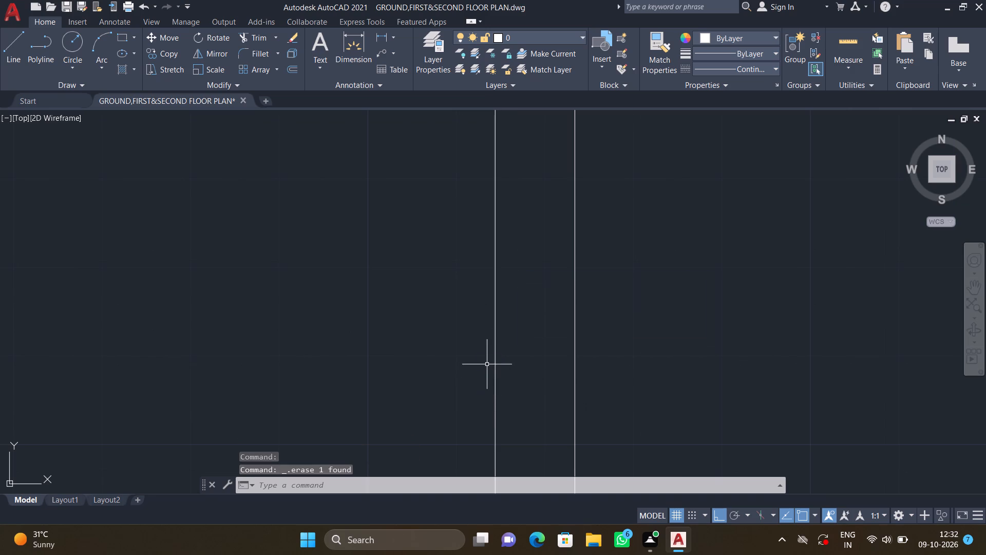
Draw a narrow rectangular projection about 9.2" deep and 12'-2.9" high on the left wall's outer face, above the existing projection.
{"action": "key", "text": "l"}
{"action": "key", "text": "Return"}
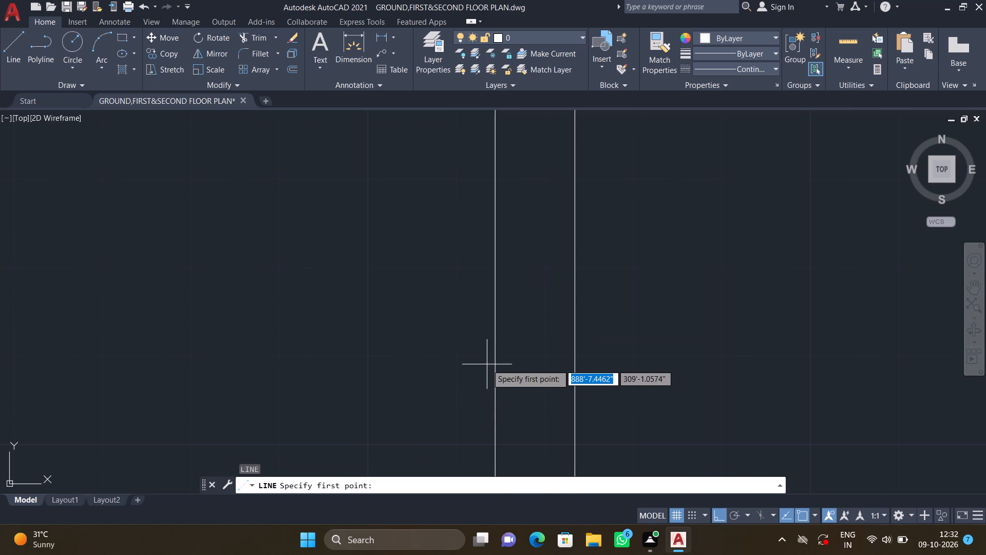
{"action": "scroll", "coordinate": [487, 364], "scroll_direction": "down", "scroll_amount": 3}
{"action": "middle_click_drag", "start_coordinate": [456, 391], "coordinate": [440, 310]}
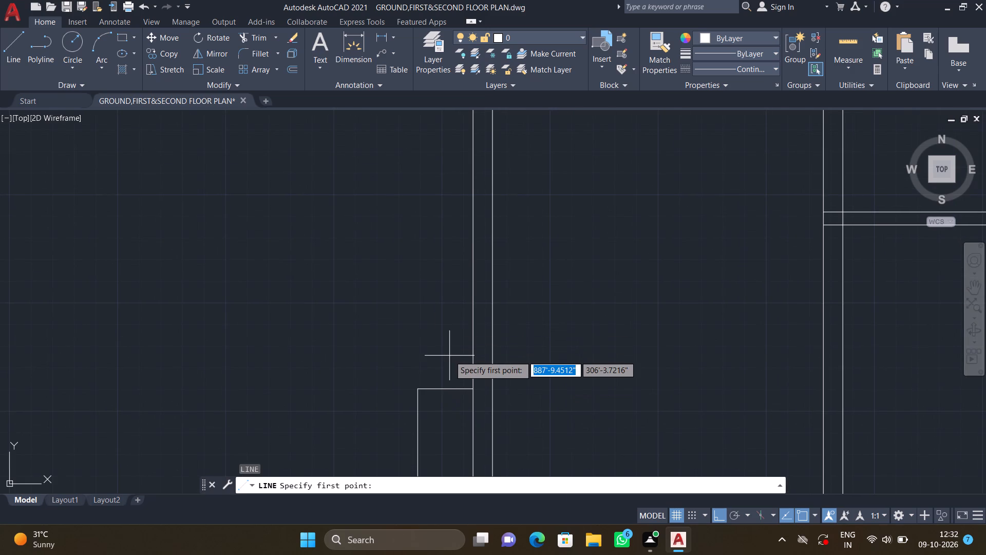
{"action": "scroll", "coordinate": [478, 330], "scroll_direction": "up", "scroll_amount": 1}
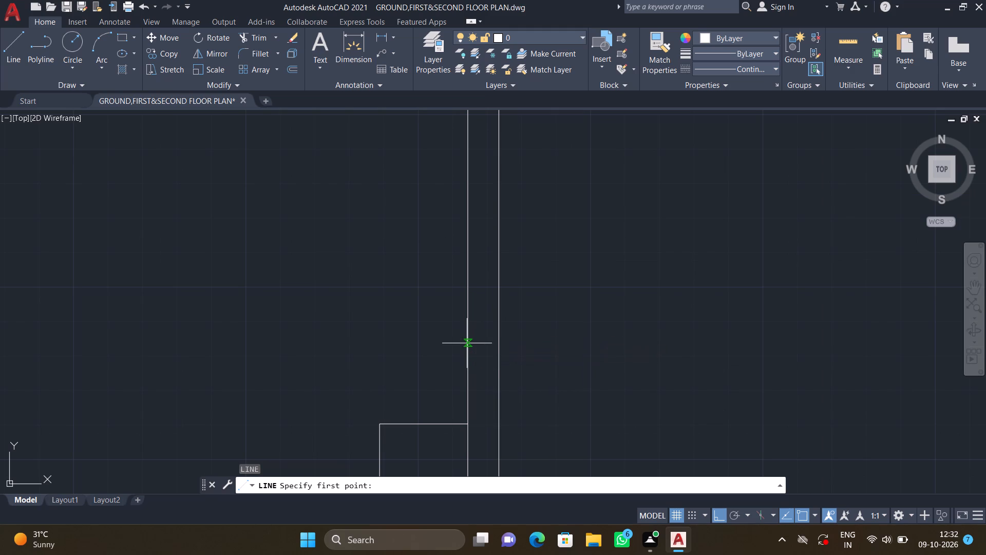
{"action": "left_click", "coordinate": [467, 343]}
{"action": "left_click_drag", "start_coordinate": [466, 343], "coordinate": [460, 343]}
{"action": "scroll", "coordinate": [421, 341], "scroll_direction": "up", "scroll_amount": 1}
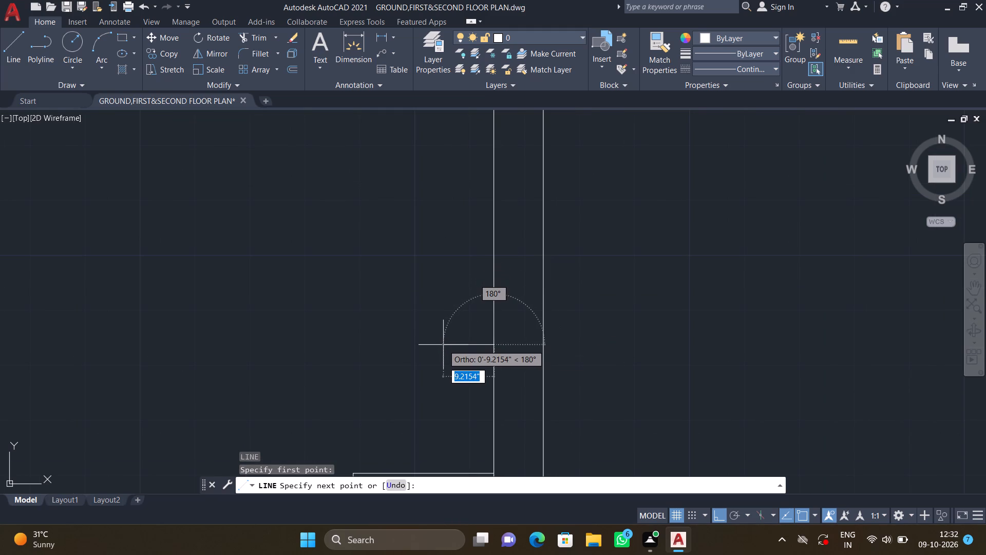
{"action": "left_click", "coordinate": [443, 345]}
{"action": "scroll", "coordinate": [446, 279], "scroll_direction": "down", "scroll_amount": 2}
{"action": "middle_click_drag", "start_coordinate": [445, 236], "coordinate": [435, 346]}
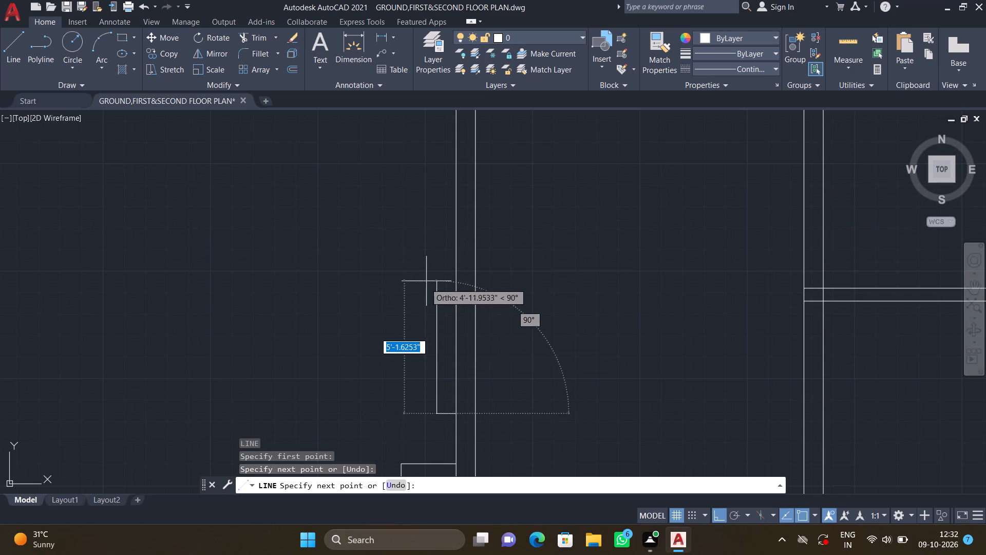
{"action": "middle_click_drag", "start_coordinate": [423, 281], "coordinate": [414, 352]}
{"action": "scroll", "coordinate": [421, 269], "scroll_direction": "up", "scroll_amount": 1}
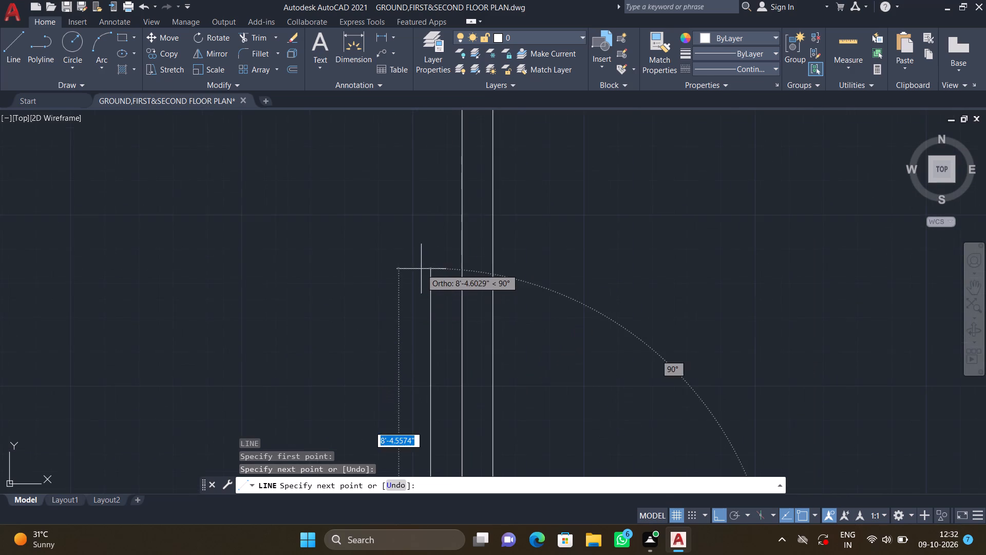
{"action": "scroll", "coordinate": [421, 262], "scroll_direction": "down", "scroll_amount": 2}
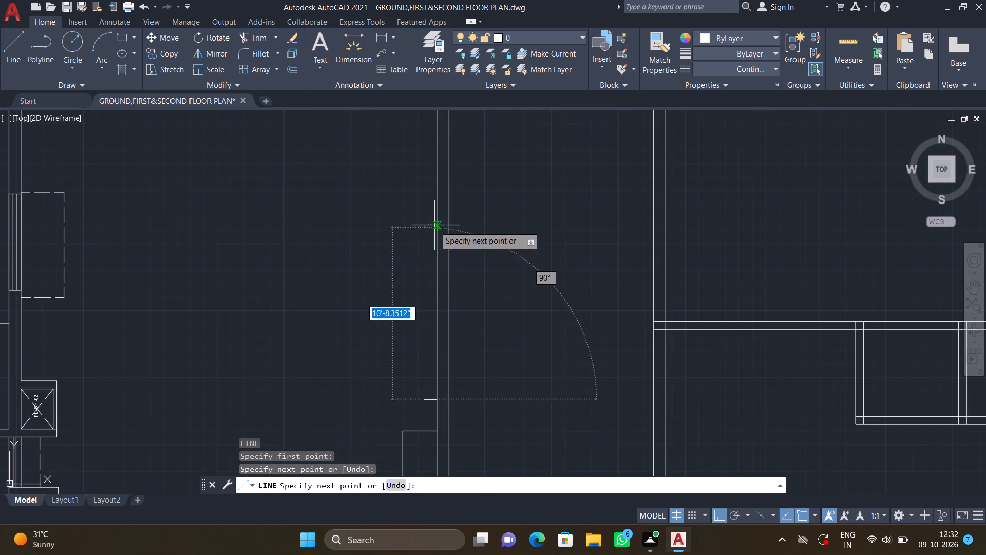
{"action": "scroll", "coordinate": [427, 204], "scroll_direction": "up", "scroll_amount": 1}
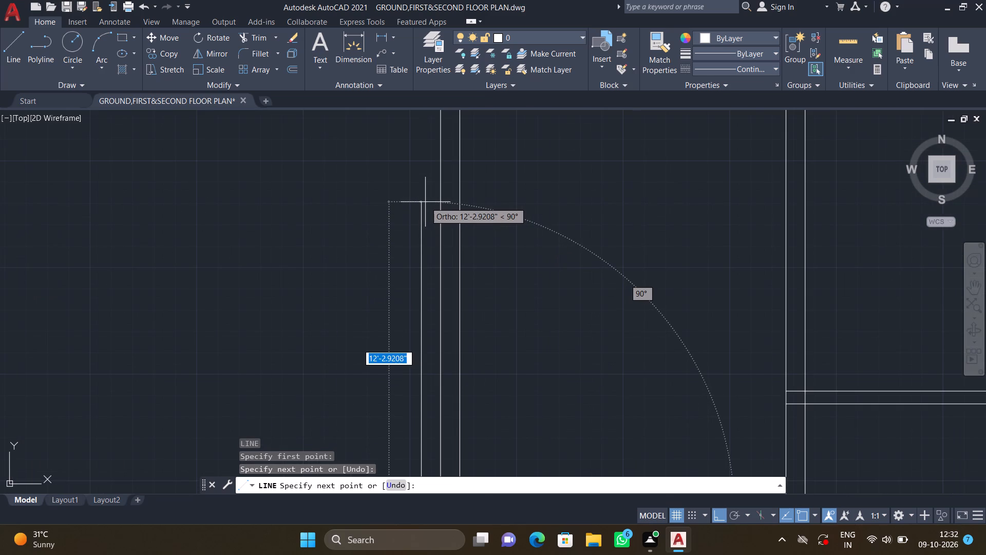
{"action": "double_click", "coordinate": [425, 201]}
{"action": "left_click", "coordinate": [442, 202]}
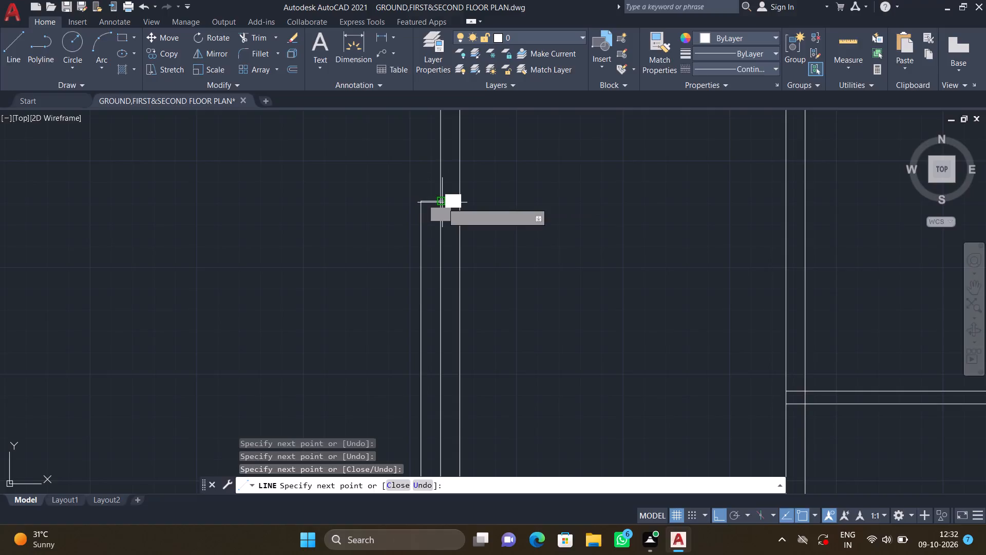
{"action": "key", "text": "Return"}
{"action": "scroll", "coordinate": [459, 189], "scroll_direction": "down", "scroll_amount": 1}
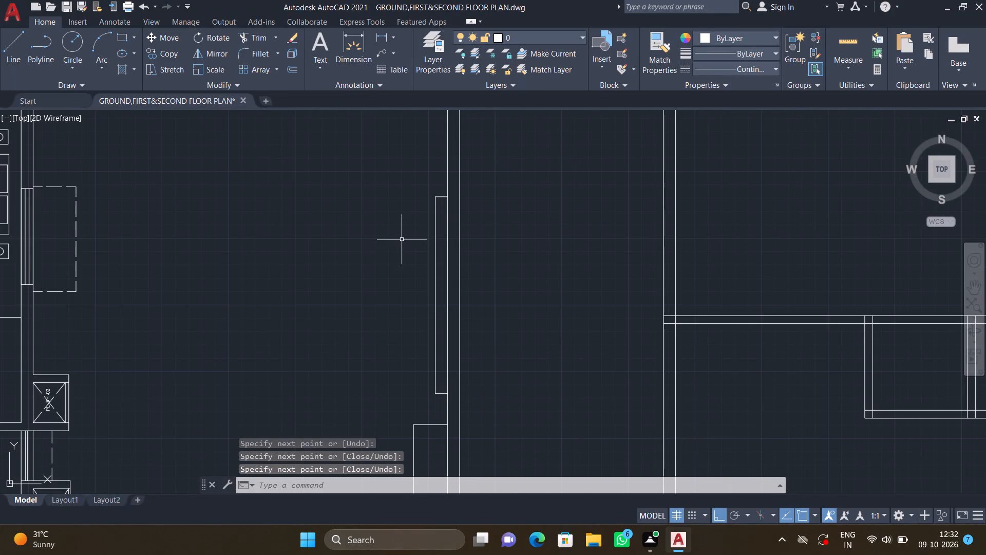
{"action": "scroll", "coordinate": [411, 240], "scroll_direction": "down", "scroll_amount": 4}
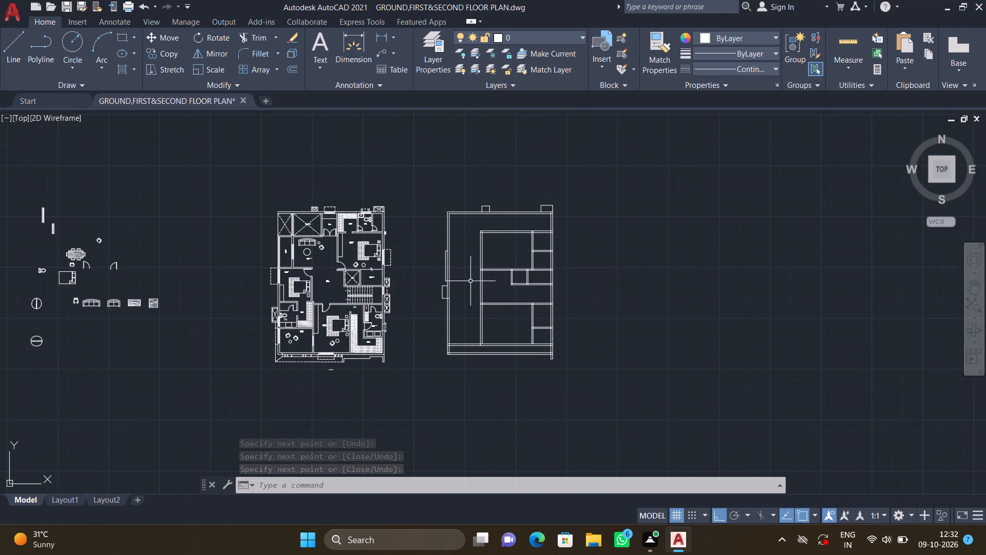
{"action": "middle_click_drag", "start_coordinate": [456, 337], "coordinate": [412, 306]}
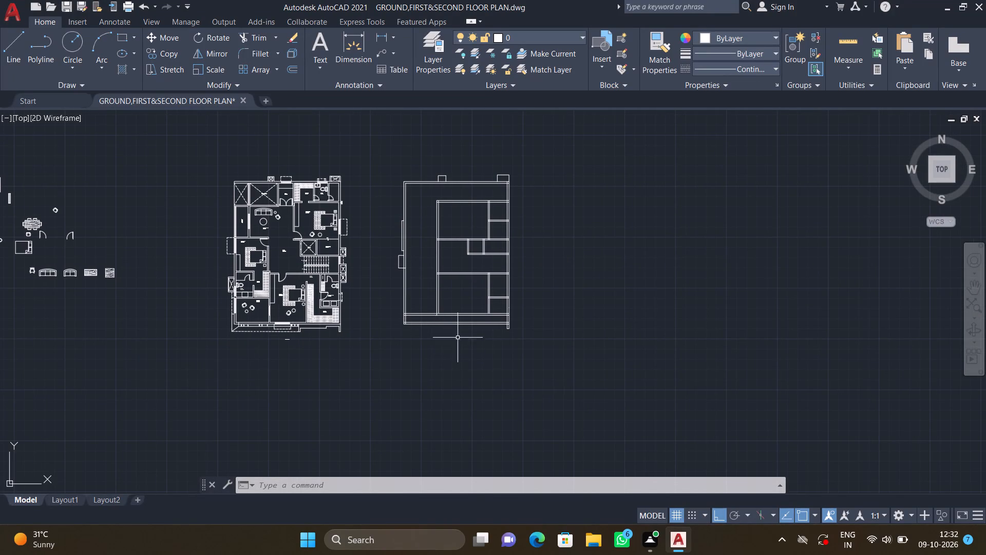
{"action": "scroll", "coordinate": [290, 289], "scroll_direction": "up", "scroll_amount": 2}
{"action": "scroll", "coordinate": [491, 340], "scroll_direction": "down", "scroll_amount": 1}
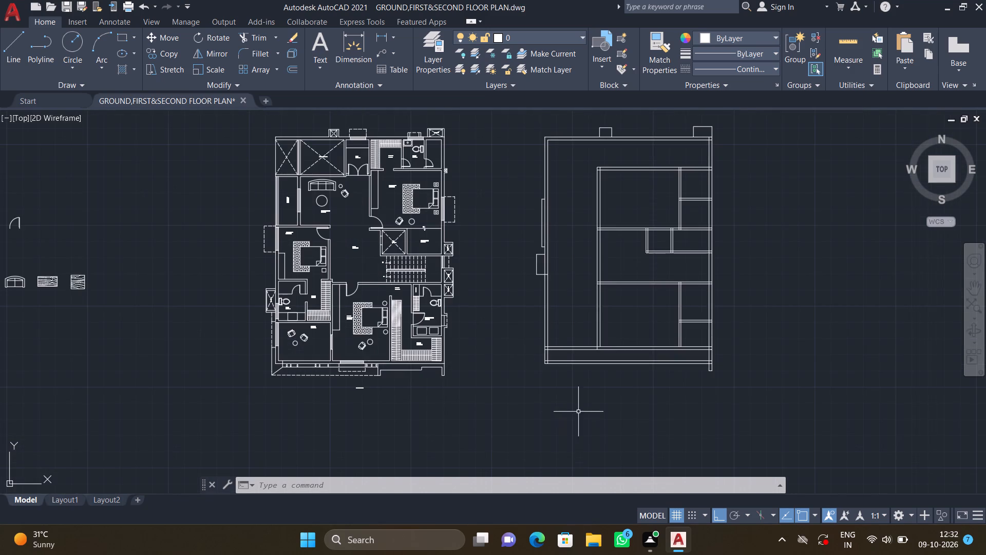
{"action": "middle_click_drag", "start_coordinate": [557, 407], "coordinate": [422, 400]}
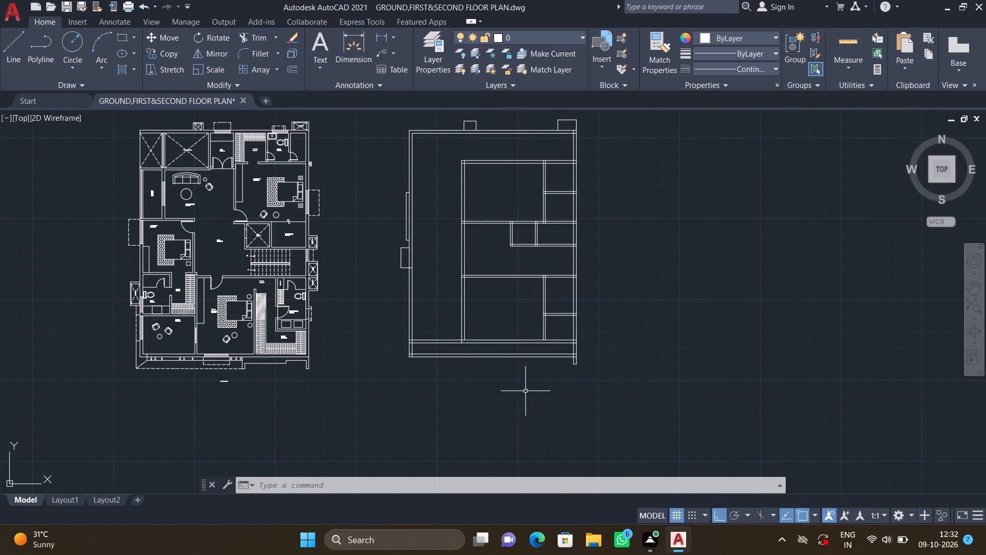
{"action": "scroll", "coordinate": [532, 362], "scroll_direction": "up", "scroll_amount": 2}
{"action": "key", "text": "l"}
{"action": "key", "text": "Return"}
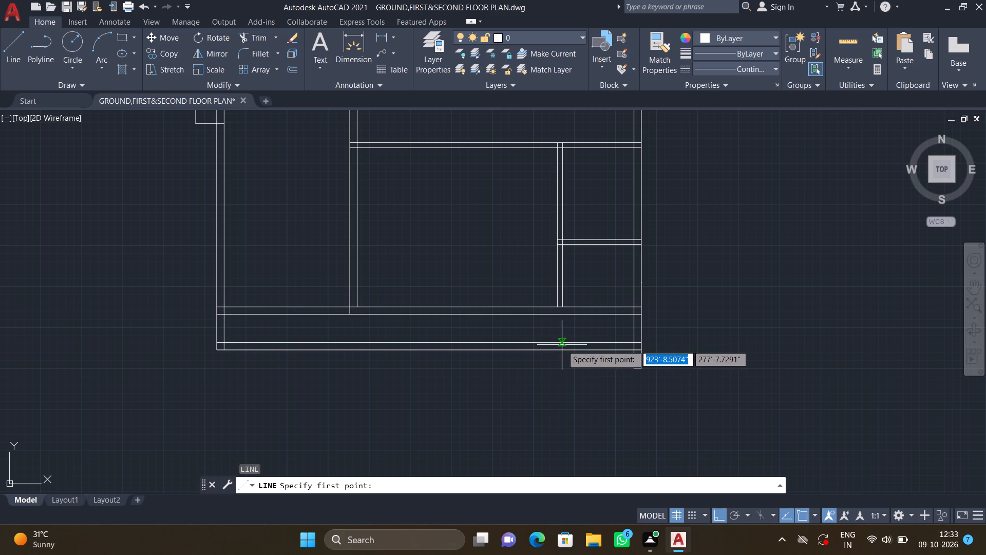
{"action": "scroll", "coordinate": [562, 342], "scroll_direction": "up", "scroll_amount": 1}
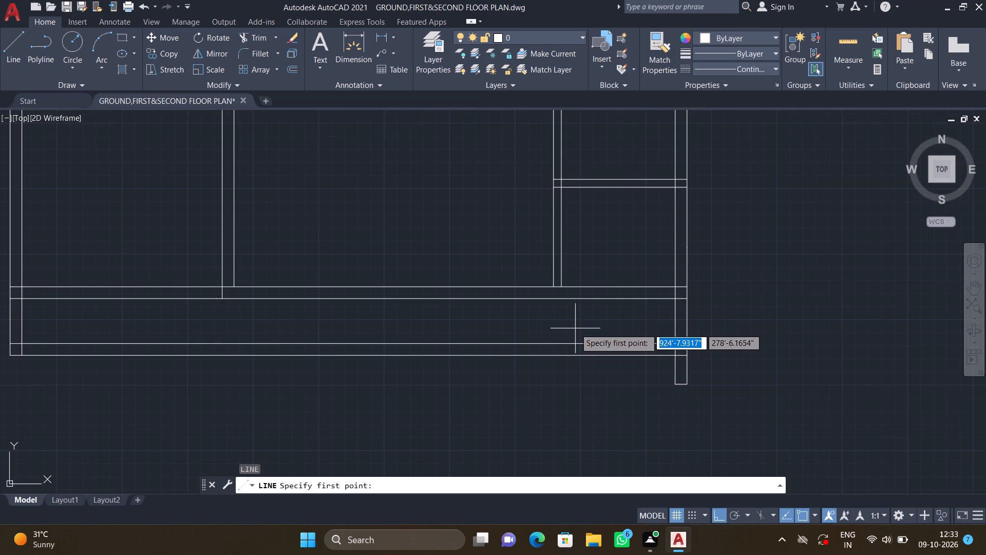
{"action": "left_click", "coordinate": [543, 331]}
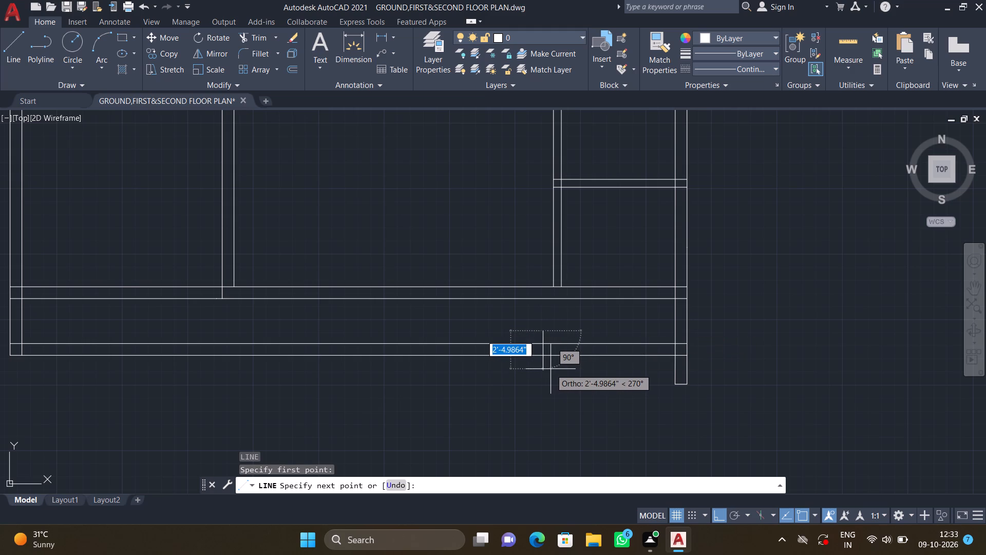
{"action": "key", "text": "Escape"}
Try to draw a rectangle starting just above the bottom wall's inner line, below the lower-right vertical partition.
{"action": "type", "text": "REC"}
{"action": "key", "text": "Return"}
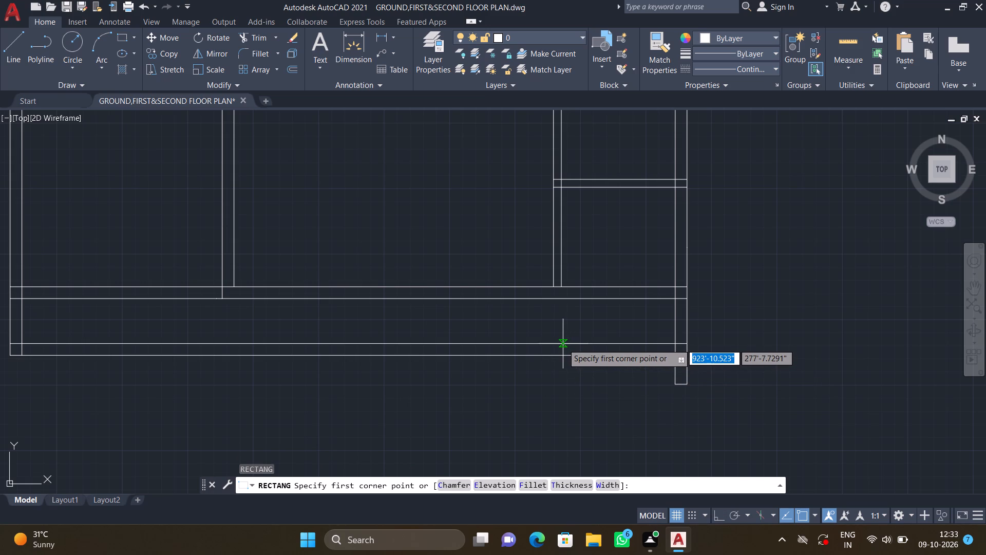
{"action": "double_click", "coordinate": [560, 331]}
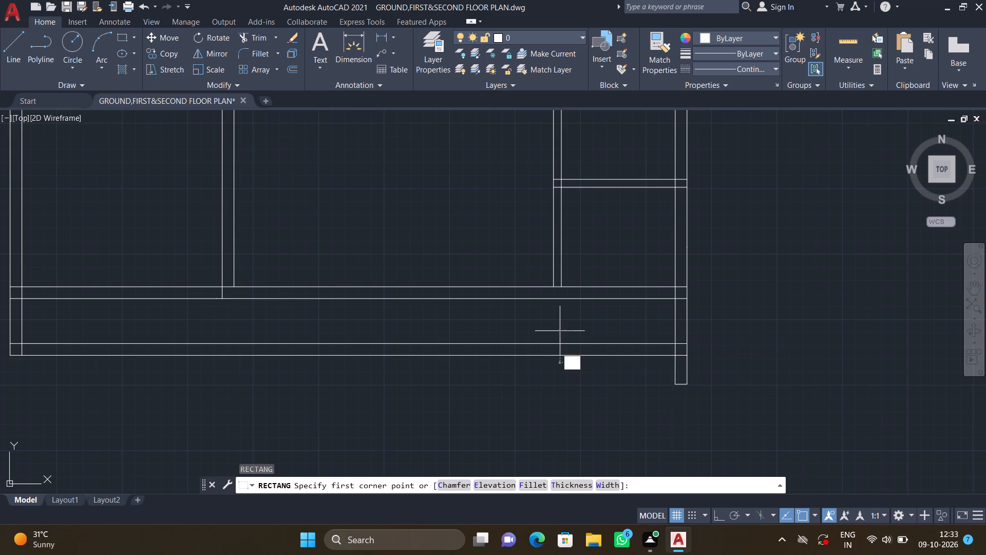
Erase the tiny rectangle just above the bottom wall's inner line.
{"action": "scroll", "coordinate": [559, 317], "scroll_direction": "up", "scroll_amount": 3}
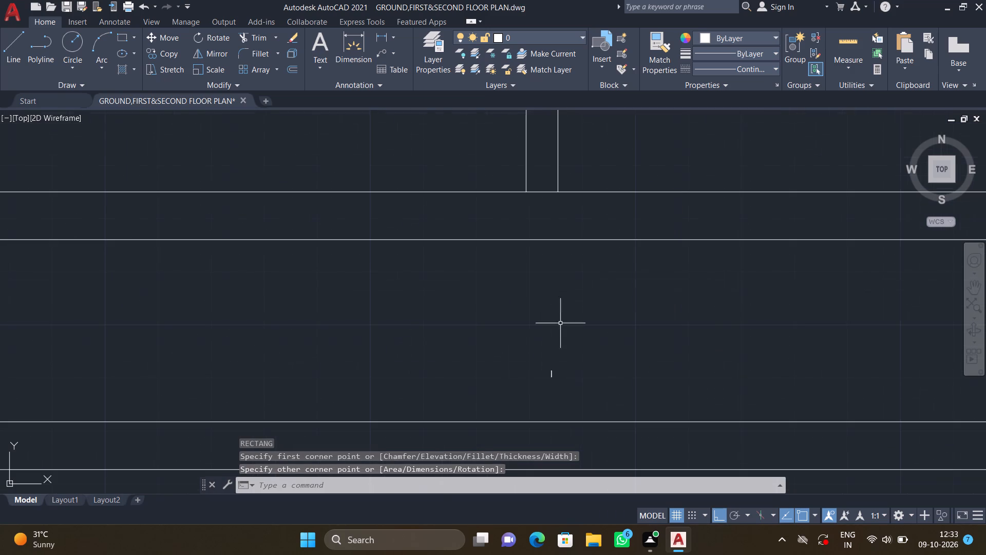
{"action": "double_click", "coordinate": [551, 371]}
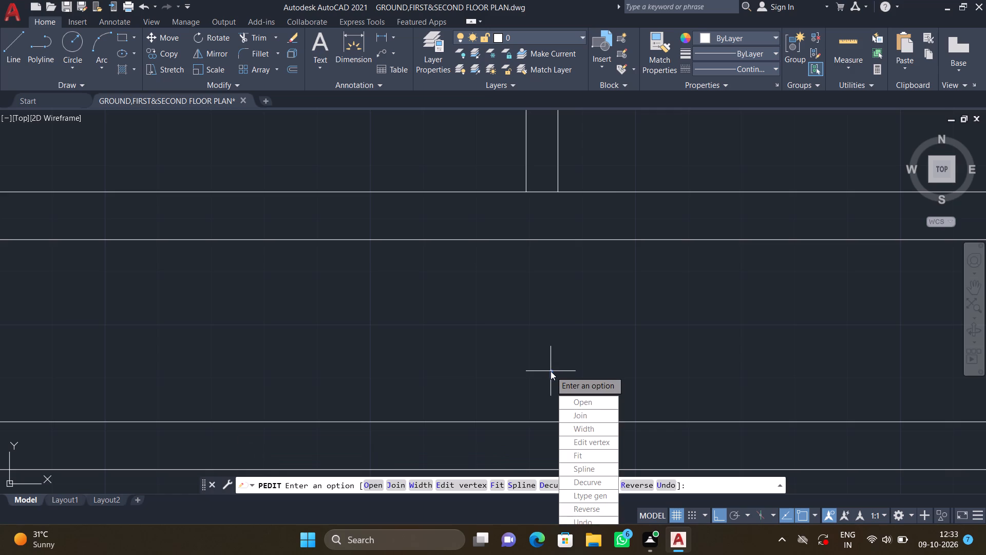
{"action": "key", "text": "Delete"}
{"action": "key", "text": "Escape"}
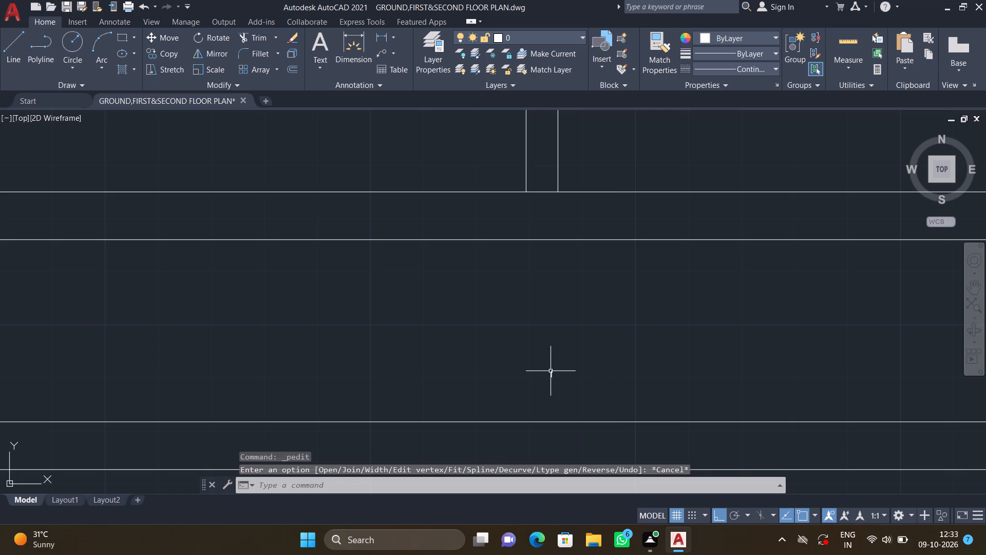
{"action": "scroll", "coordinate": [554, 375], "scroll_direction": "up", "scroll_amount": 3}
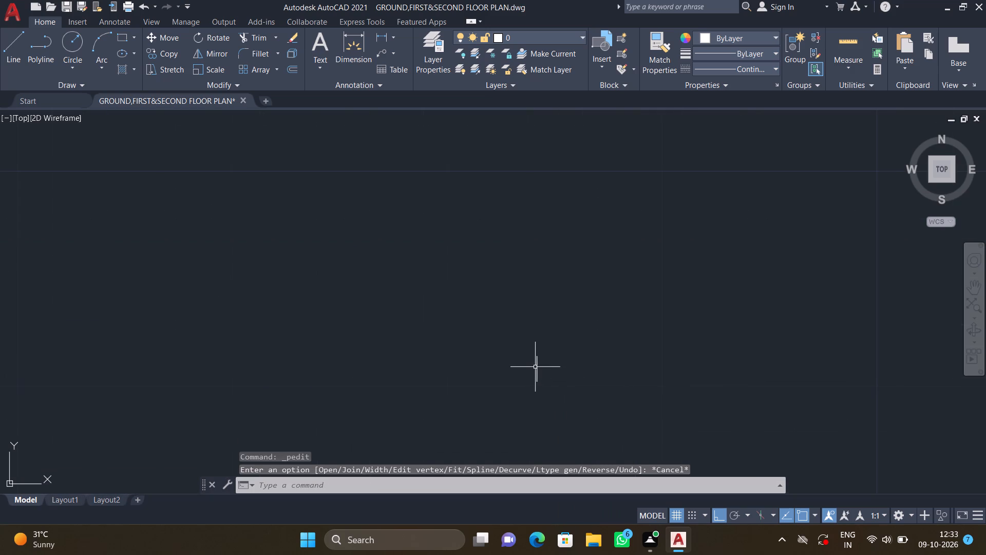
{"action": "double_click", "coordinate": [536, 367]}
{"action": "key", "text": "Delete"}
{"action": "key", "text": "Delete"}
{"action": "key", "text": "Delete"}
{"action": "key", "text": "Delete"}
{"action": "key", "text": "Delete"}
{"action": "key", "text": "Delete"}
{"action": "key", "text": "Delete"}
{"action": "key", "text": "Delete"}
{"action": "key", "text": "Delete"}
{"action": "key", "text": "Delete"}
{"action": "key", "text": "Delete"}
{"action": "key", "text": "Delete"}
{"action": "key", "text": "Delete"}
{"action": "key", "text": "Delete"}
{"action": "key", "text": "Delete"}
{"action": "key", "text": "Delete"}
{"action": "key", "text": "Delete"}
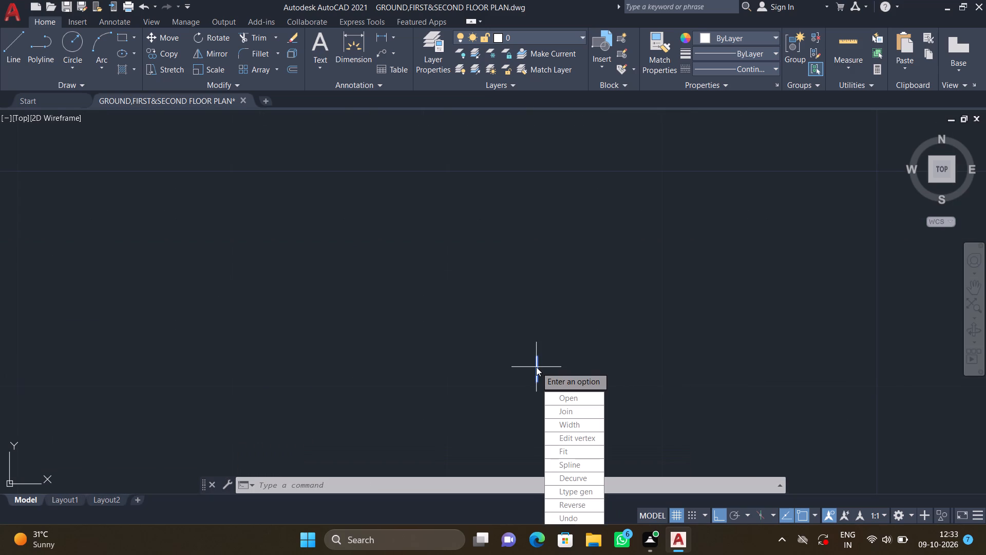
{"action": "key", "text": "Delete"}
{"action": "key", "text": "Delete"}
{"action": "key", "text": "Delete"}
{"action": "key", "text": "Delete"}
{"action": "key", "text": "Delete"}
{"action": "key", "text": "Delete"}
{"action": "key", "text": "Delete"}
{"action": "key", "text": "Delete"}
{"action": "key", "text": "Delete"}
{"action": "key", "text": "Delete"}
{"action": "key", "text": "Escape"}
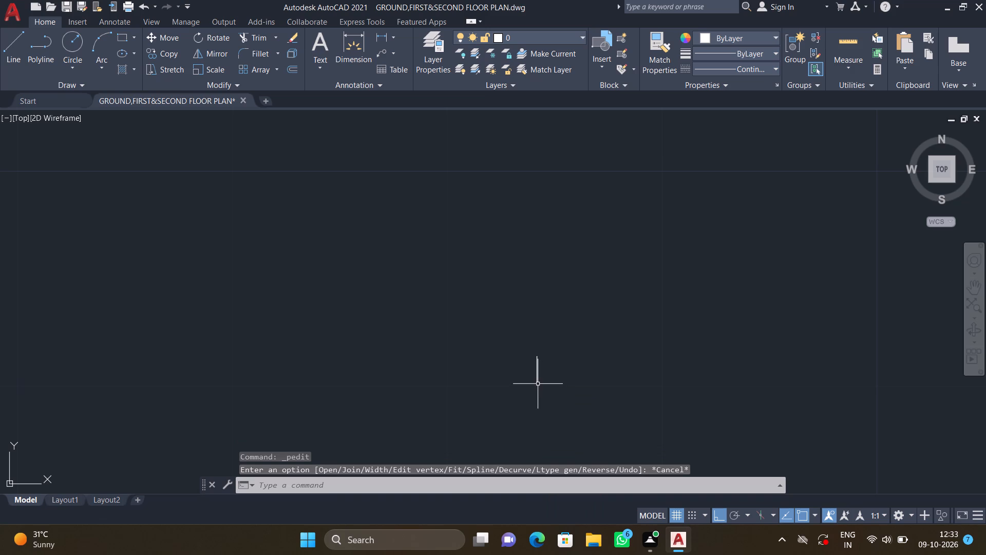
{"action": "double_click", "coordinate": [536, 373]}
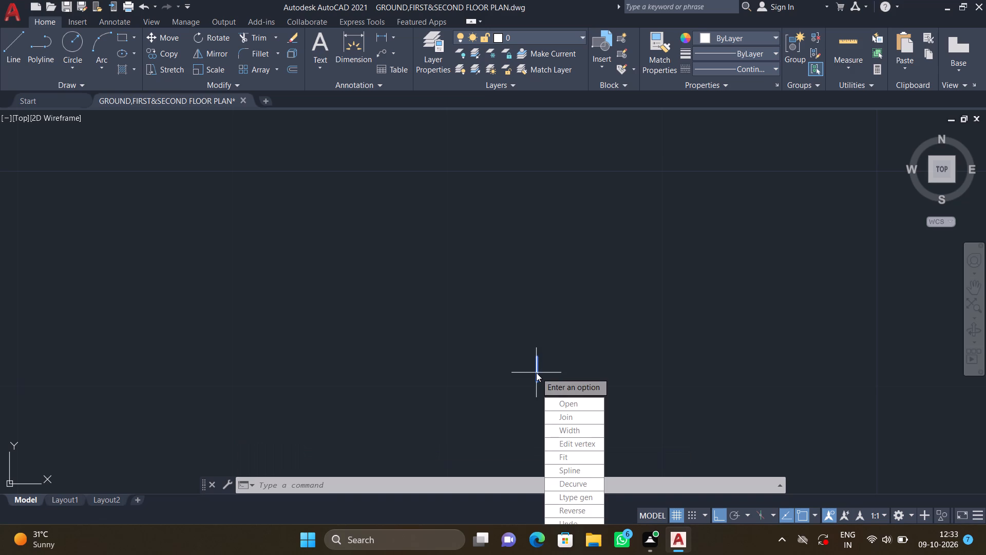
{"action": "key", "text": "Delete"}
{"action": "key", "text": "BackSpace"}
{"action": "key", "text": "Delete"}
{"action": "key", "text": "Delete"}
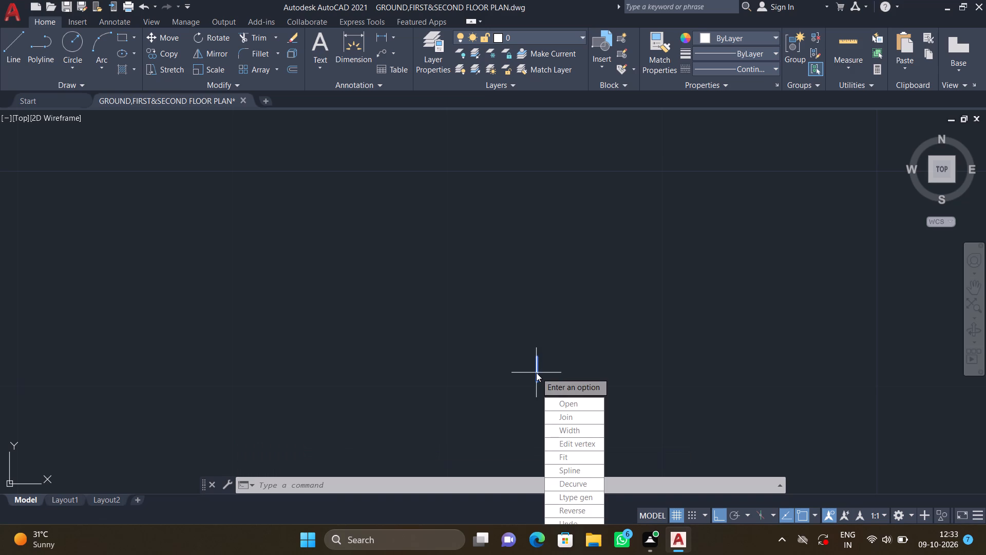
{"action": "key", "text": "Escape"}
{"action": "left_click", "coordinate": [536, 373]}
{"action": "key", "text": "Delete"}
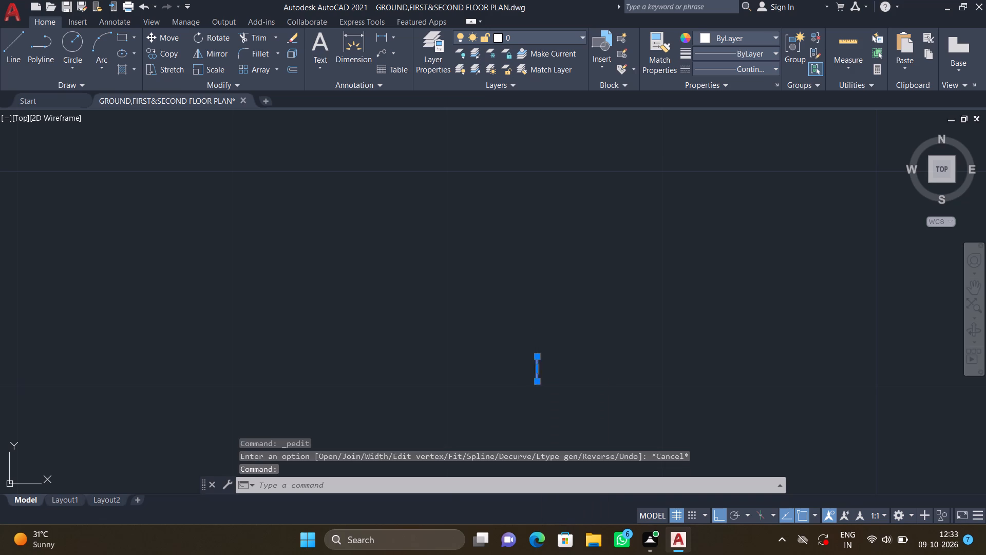
Draw a tiny, narrow upright rectangle just above the bottom wall's inner line, slightly right of the lower-right vertical partition.
{"action": "scroll", "coordinate": [536, 373], "scroll_direction": "down", "scroll_amount": 3}
{"action": "middle_click_drag", "start_coordinate": [538, 388], "coordinate": [534, 328]}
{"action": "scroll", "coordinate": [537, 330], "scroll_direction": "down", "scroll_amount": 1}
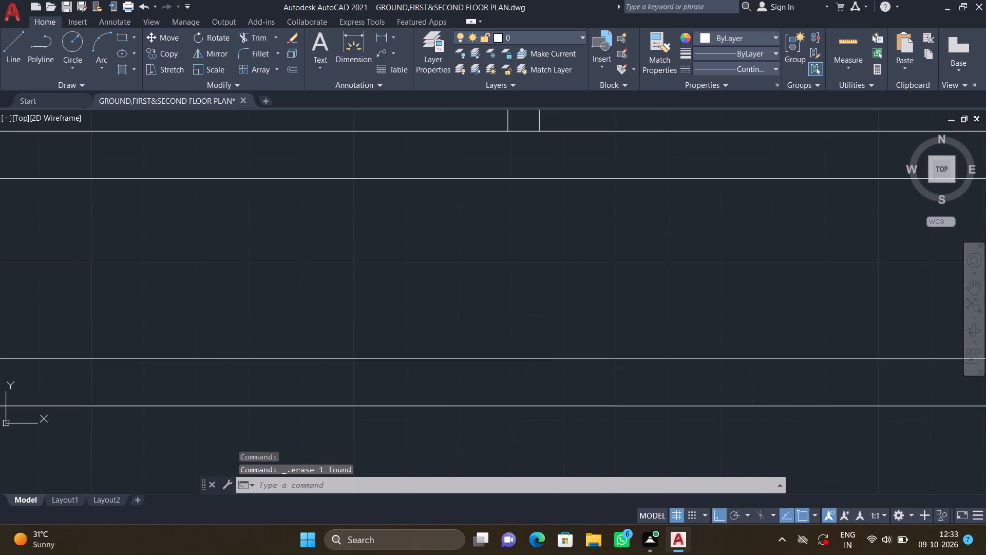
{"action": "scroll", "coordinate": [537, 331], "scroll_direction": "down", "scroll_amount": 1}
{"action": "type", "text": "REC"}
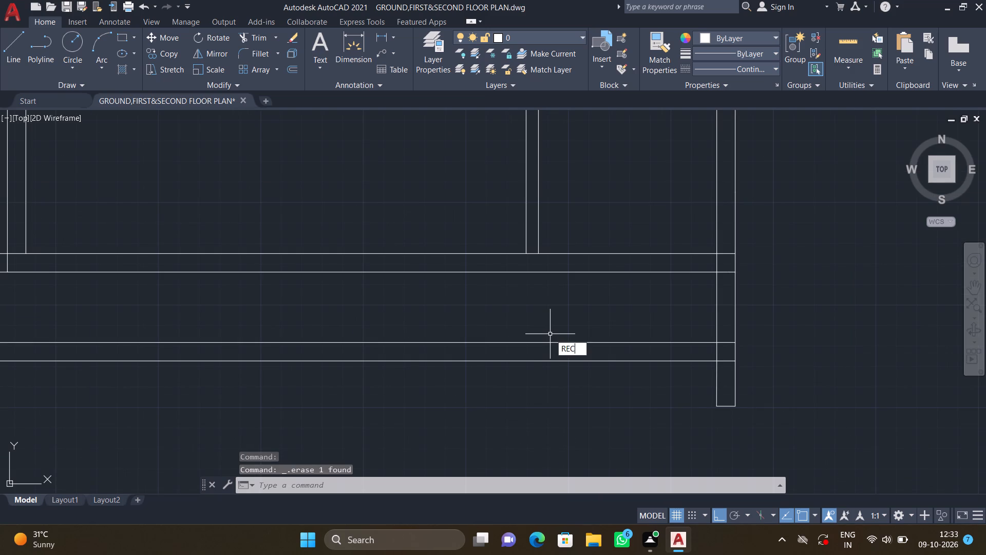
{"action": "key", "text": "Return"}
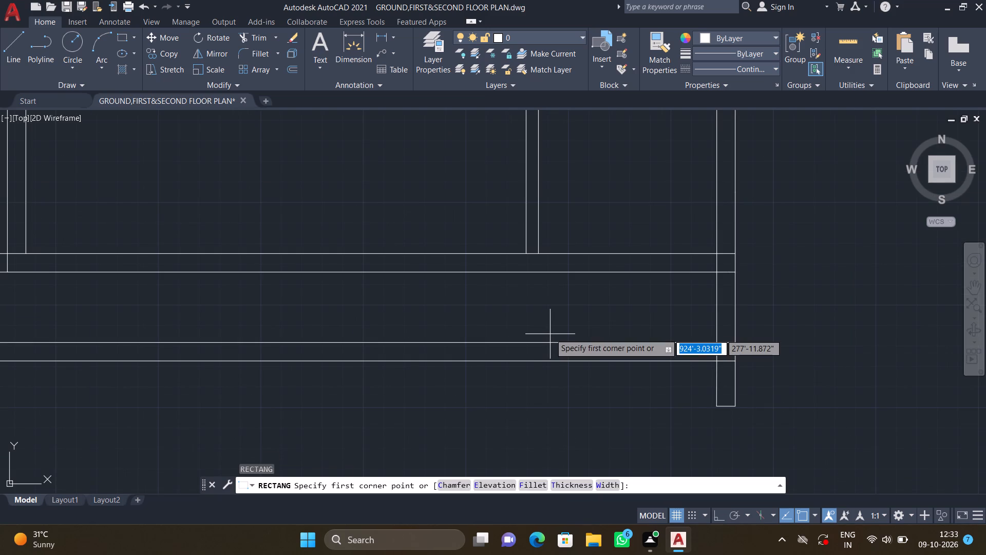
{"action": "scroll", "coordinate": [555, 330], "scroll_direction": "up", "scroll_amount": 1}
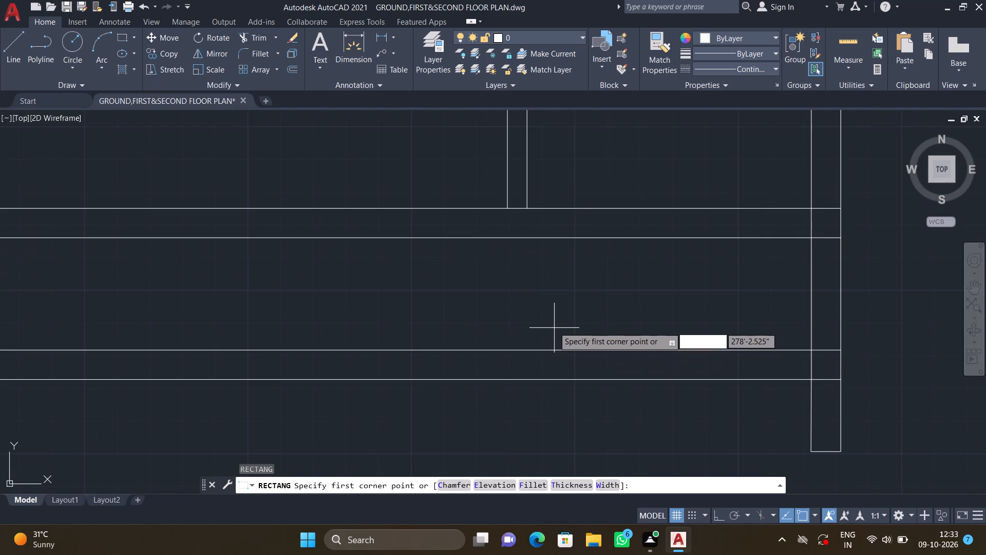
{"action": "left_click", "coordinate": [553, 323]}
{"action": "left_click_drag", "start_coordinate": [553, 327], "coordinate": [554, 336]}
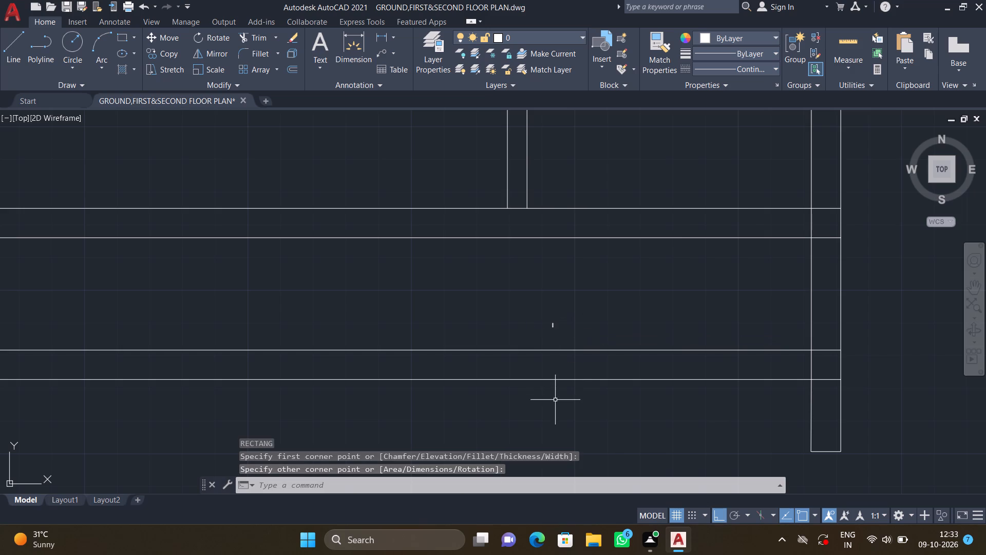
{"action": "scroll", "coordinate": [551, 325], "scroll_direction": "up", "scroll_amount": 6}
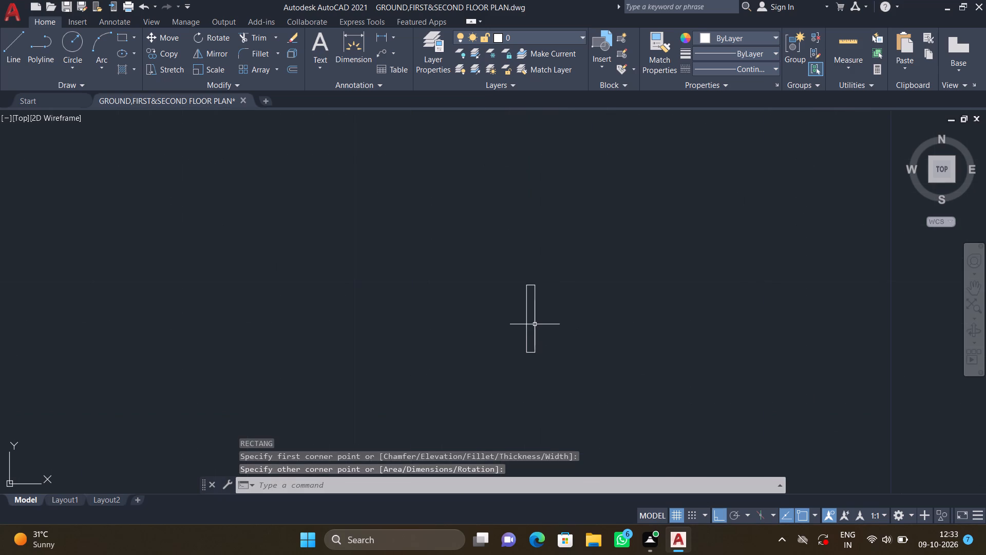
Erase the tiny upright rectangle just above the bottom wall's inner line.
{"action": "left_click", "coordinate": [535, 317]}
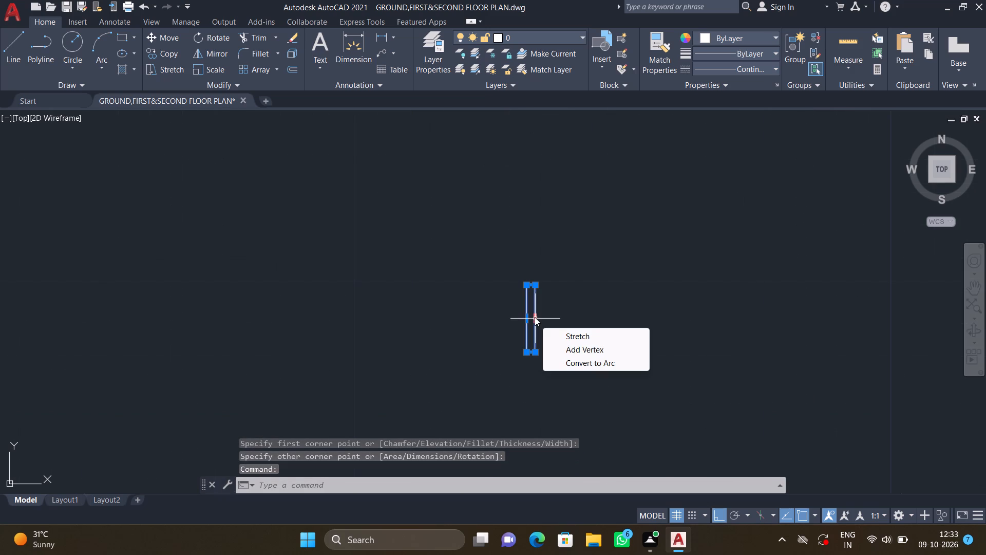
{"action": "key", "text": "Delete"}
{"action": "key", "text": "Delete"}
{"action": "key", "text": "Escape"}
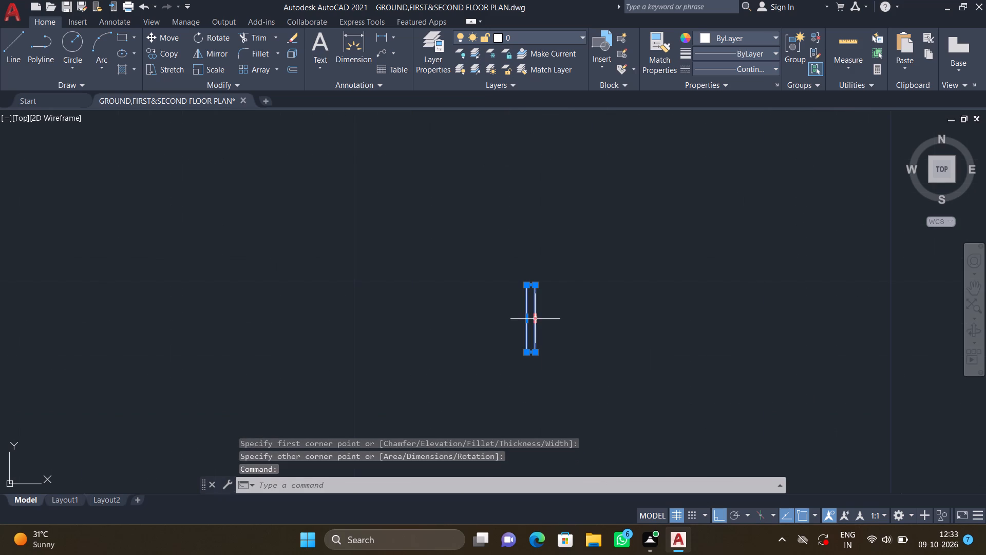
{"action": "key", "text": "Delete"}
Draw connected lines crossing the bottom wall downward about 2' near the lower-right partition, and running left about 10'-2" below the wall.
{"action": "scroll", "coordinate": [538, 323], "scroll_direction": "down", "scroll_amount": 2}
{"action": "scroll", "coordinate": [539, 369], "scroll_direction": "down", "scroll_amount": 4}
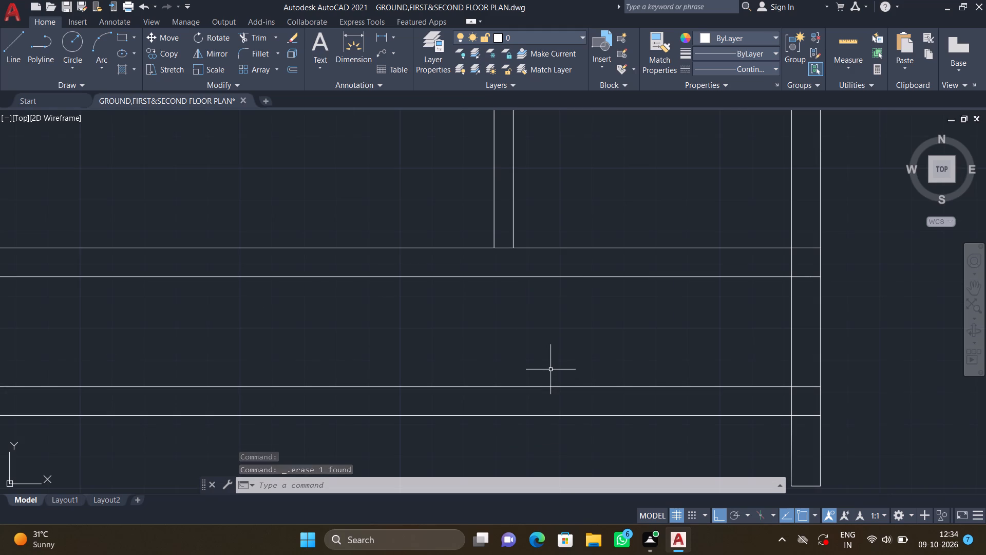
{"action": "key", "text": "l"}
{"action": "key", "text": "Return"}
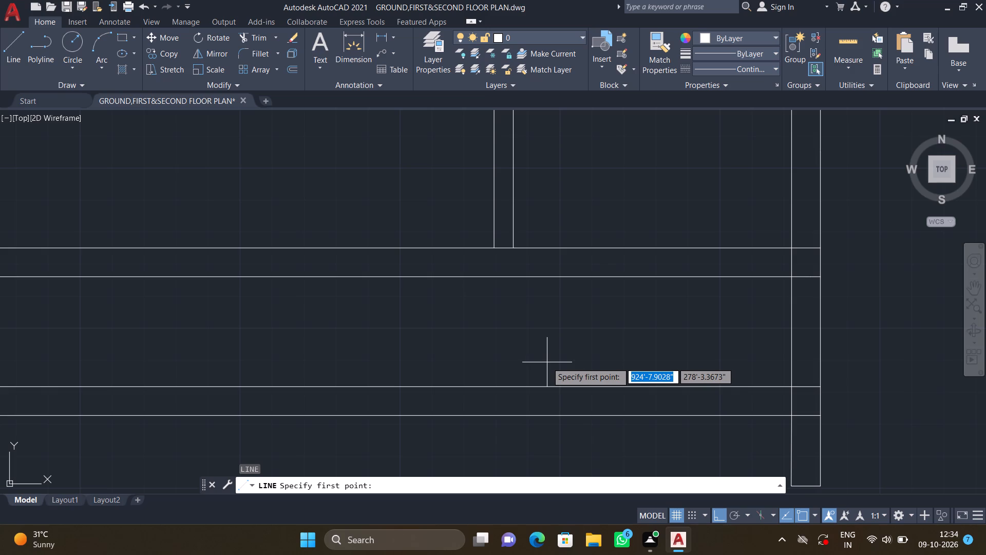
{"action": "middle_click_drag", "start_coordinate": [559, 359], "coordinate": [557, 283]}
{"action": "scroll", "coordinate": [558, 284], "scroll_direction": "down", "scroll_amount": 1}
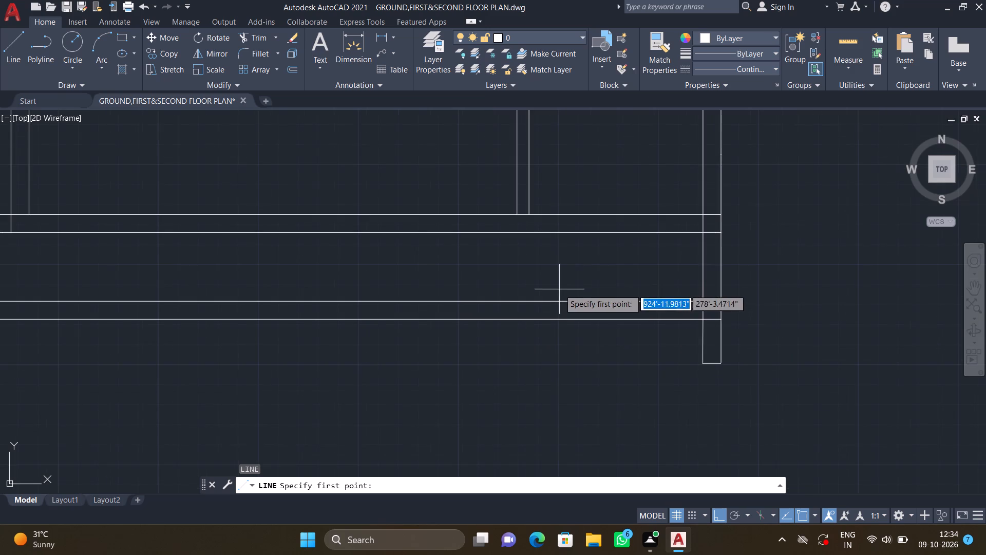
{"action": "scroll", "coordinate": [582, 288], "scroll_direction": "up", "scroll_amount": 1}
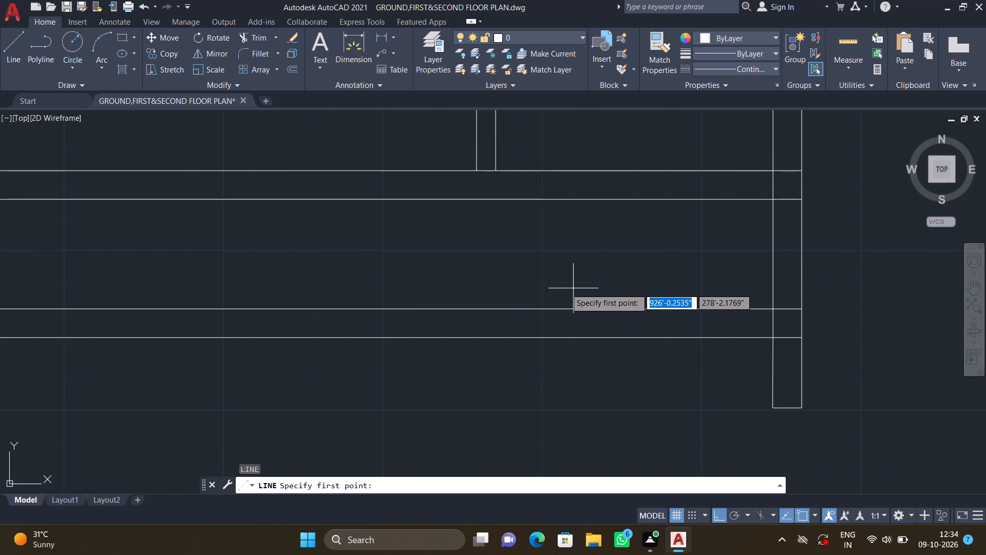
{"action": "left_click", "coordinate": [549, 285]}
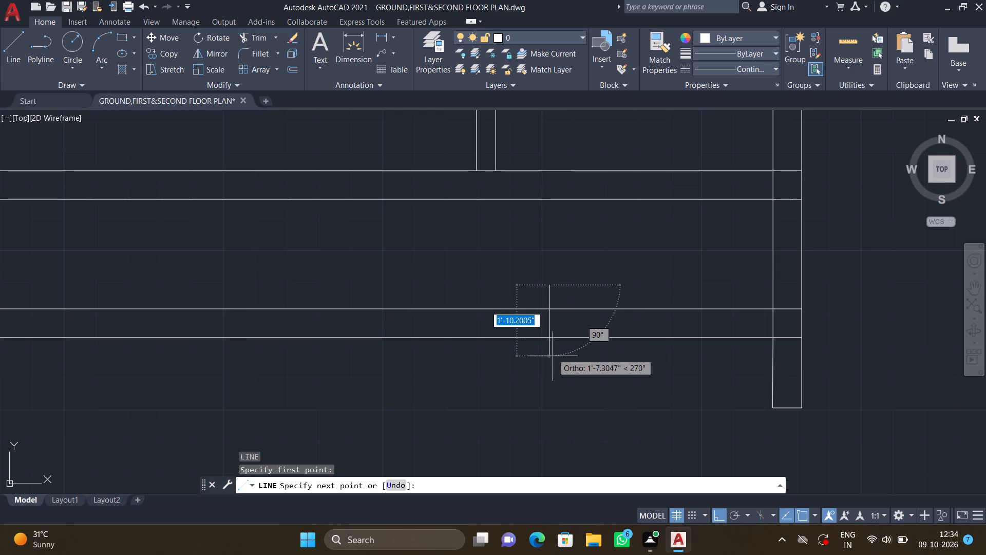
{"action": "scroll", "coordinate": [552, 365], "scroll_direction": "up", "scroll_amount": 2}
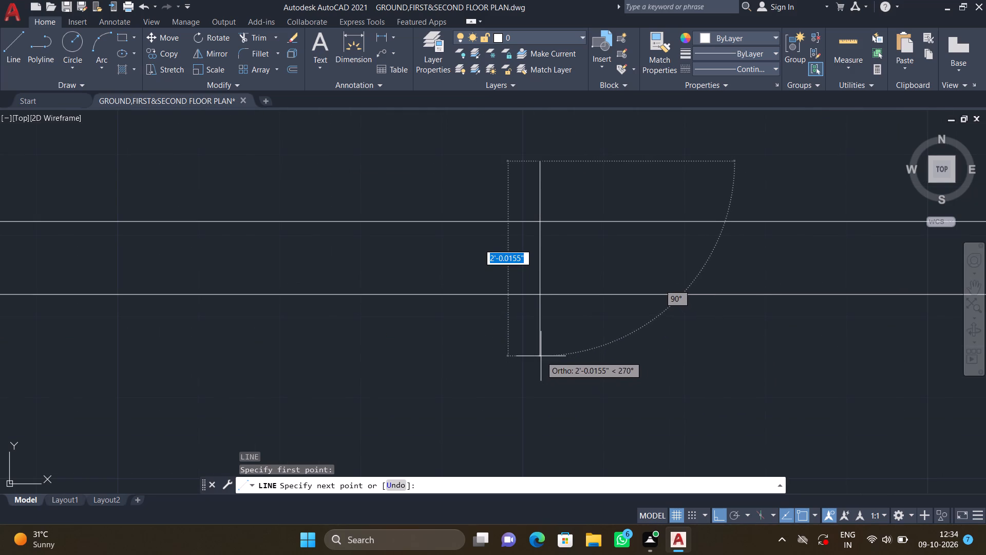
{"action": "double_click", "coordinate": [539, 349]}
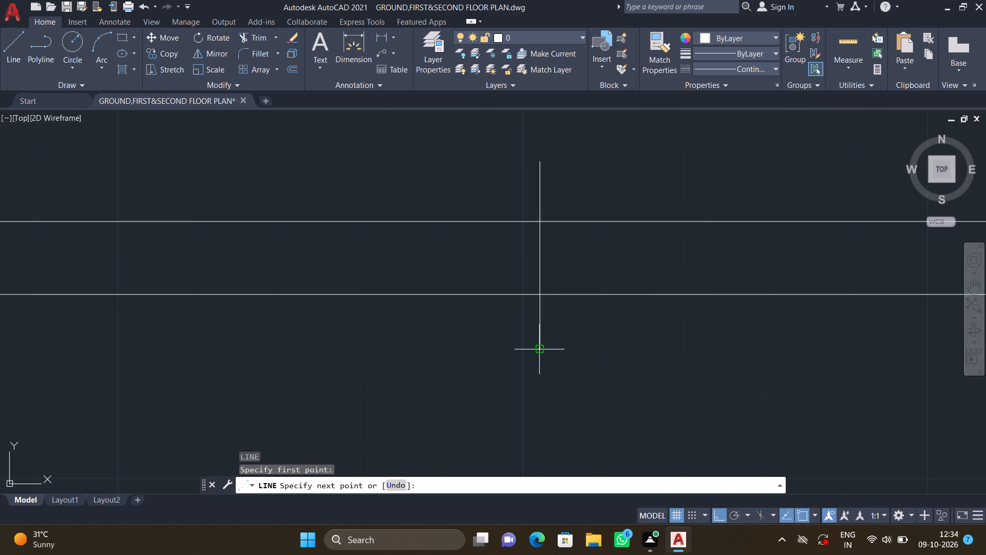
{"action": "scroll", "coordinate": [396, 364], "scroll_direction": "down", "scroll_amount": 3}
{"action": "middle_click_drag", "start_coordinate": [314, 390], "coordinate": [553, 374]}
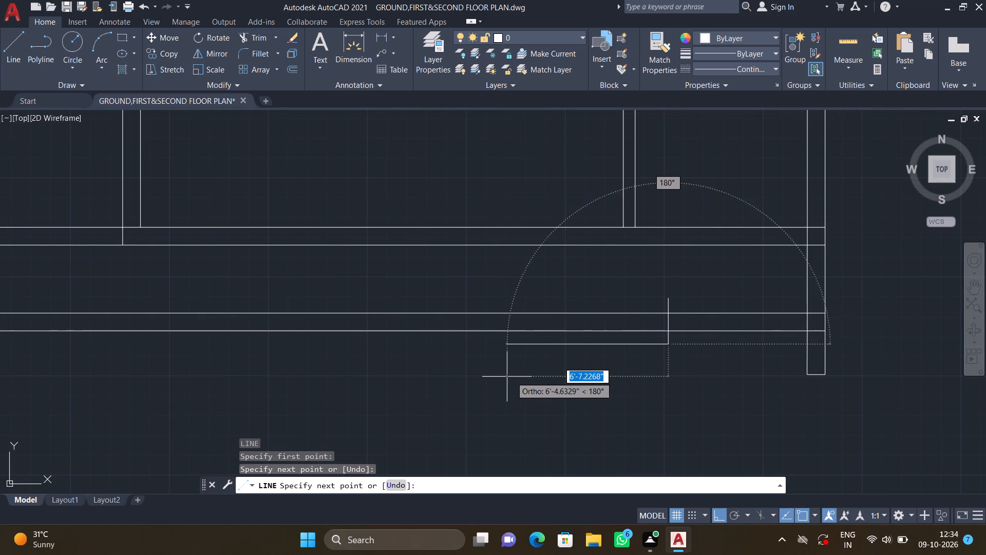
{"action": "scroll", "coordinate": [444, 382], "scroll_direction": "up", "scroll_amount": 1}
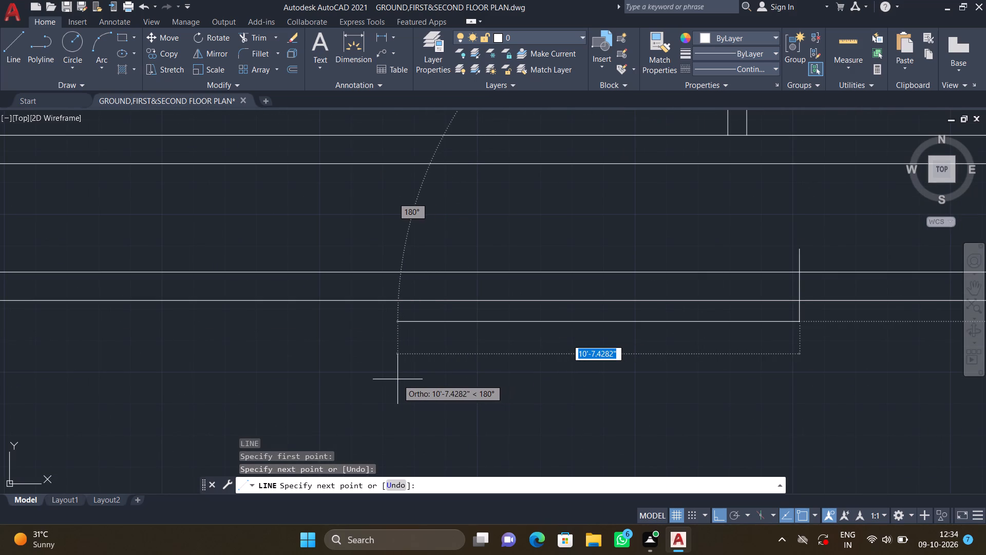
{"action": "double_click", "coordinate": [414, 363]}
Continue the lines up across the bottom wall and back to the starting point, closing a rectangle about 10'-2" wide.
{"action": "scroll", "coordinate": [428, 267], "scroll_direction": "down", "scroll_amount": 1}
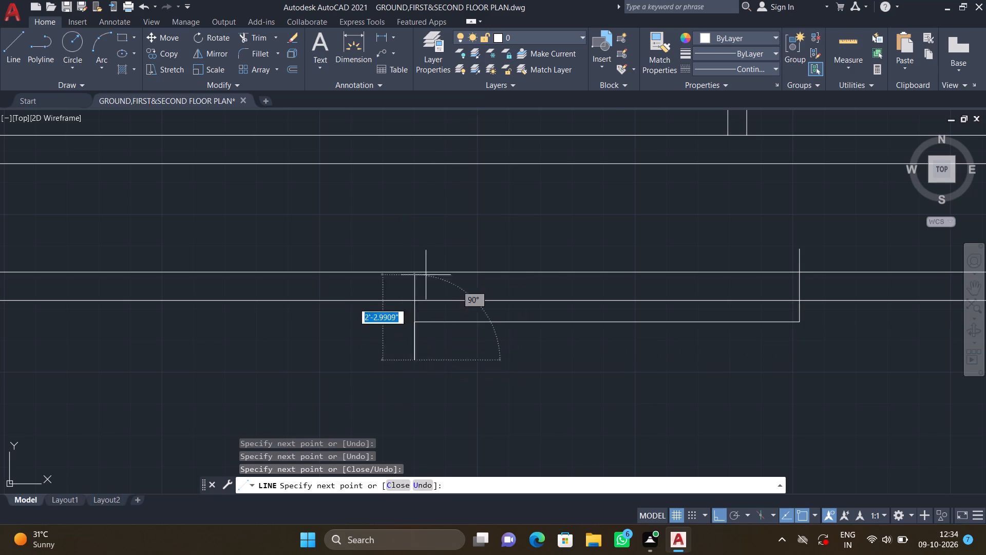
{"action": "middle_click_drag", "start_coordinate": [433, 242], "coordinate": [415, 313]}
{"action": "scroll", "coordinate": [404, 308], "scroll_direction": "up", "scroll_amount": 2}
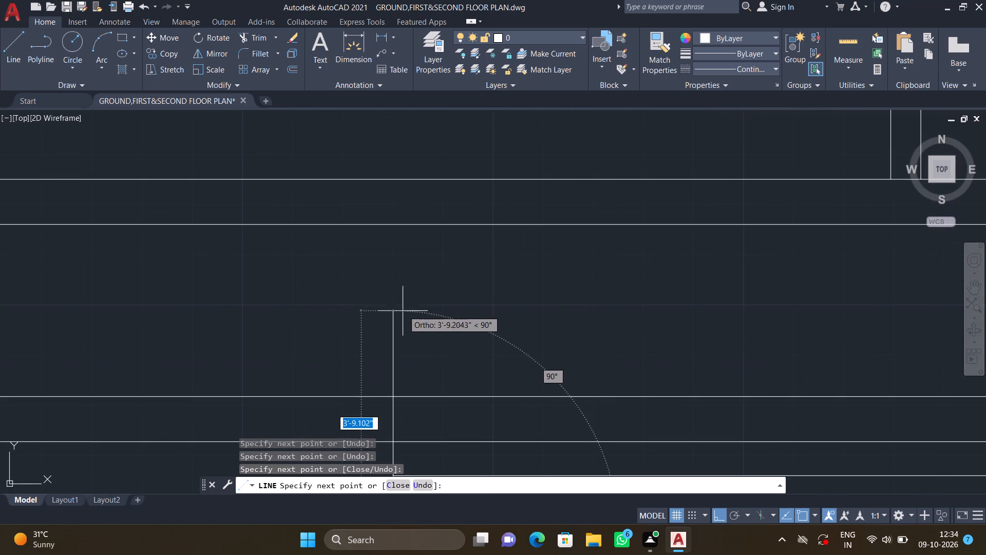
{"action": "scroll", "coordinate": [396, 304], "scroll_direction": "down", "scroll_amount": 1}
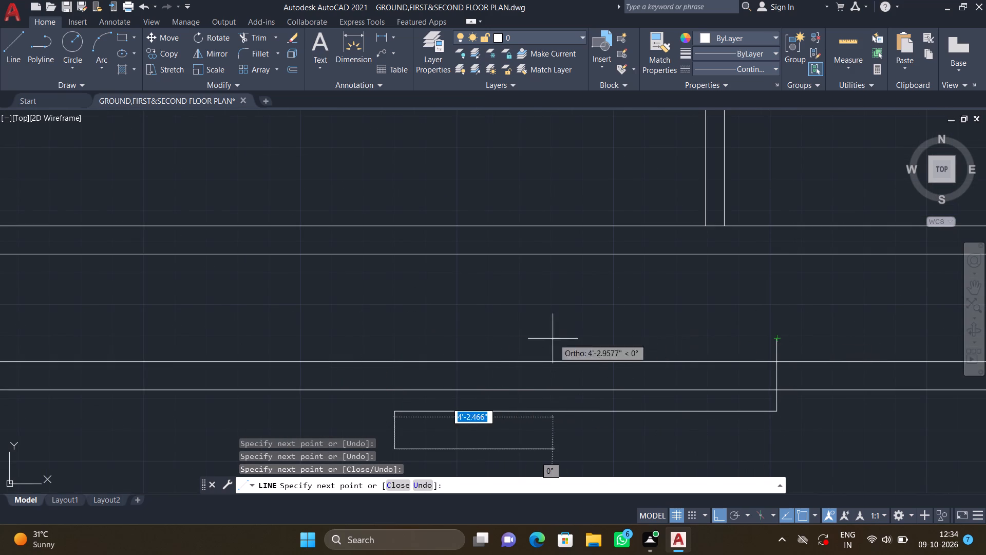
{"action": "left_click", "coordinate": [395, 340]}
{"action": "left_click_drag", "start_coordinate": [396, 340], "coordinate": [401, 340]}
{"action": "scroll", "coordinate": [620, 345], "scroll_direction": "down", "scroll_amount": 2}
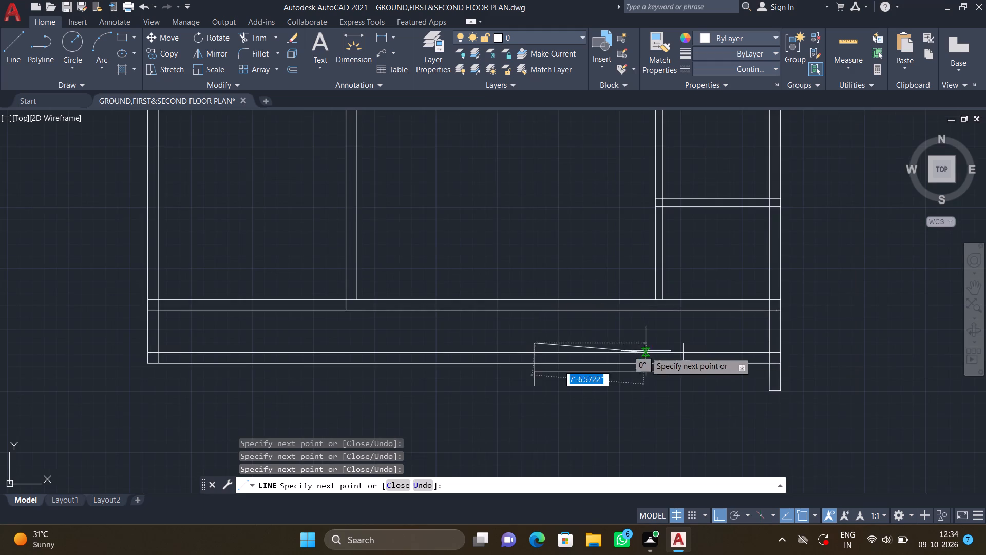
{"action": "middle_click_drag", "start_coordinate": [625, 338], "coordinate": [497, 303]}
{"action": "scroll", "coordinate": [571, 307], "scroll_direction": "up", "scroll_amount": 2}
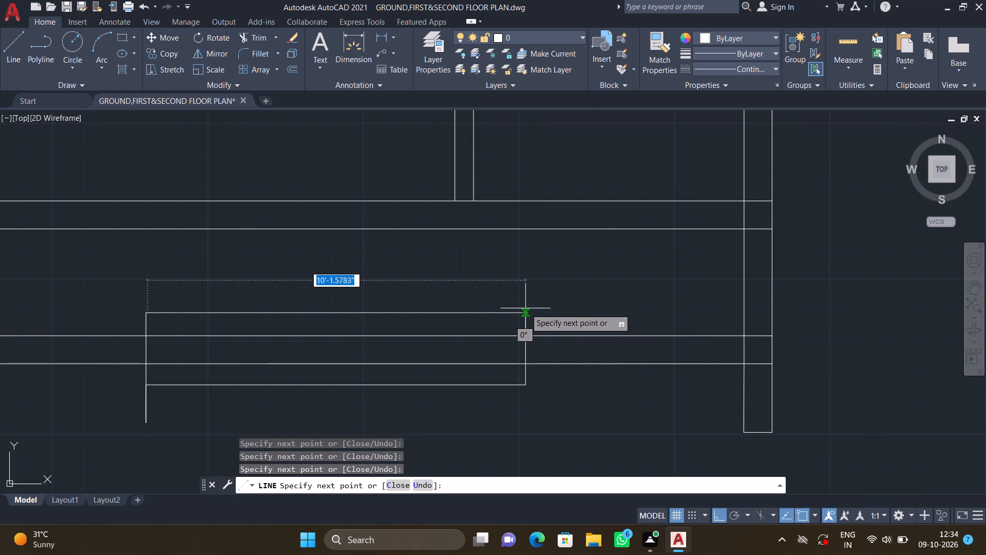
{"action": "double_click", "coordinate": [524, 311]}
{"action": "key", "text": "Return"}
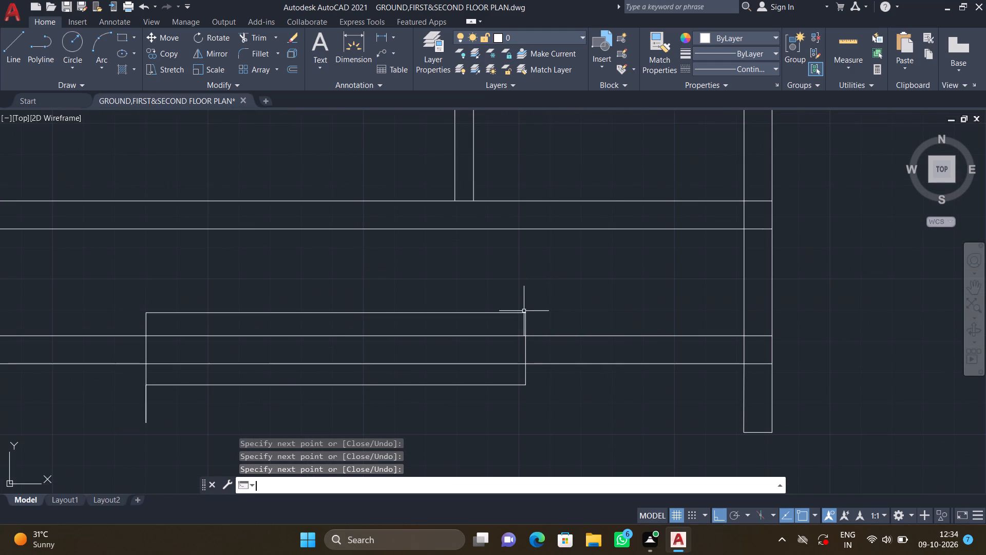
Trim the line tail overhanging below the lower-left corner of the new bottom-wall rectangle.
{"action": "scroll", "coordinate": [481, 344], "scroll_direction": "down", "scroll_amount": 1}
{"action": "middle_click_drag", "start_coordinate": [332, 397], "coordinate": [471, 340]}
{"action": "scroll", "coordinate": [403, 325], "scroll_direction": "up", "scroll_amount": 3}
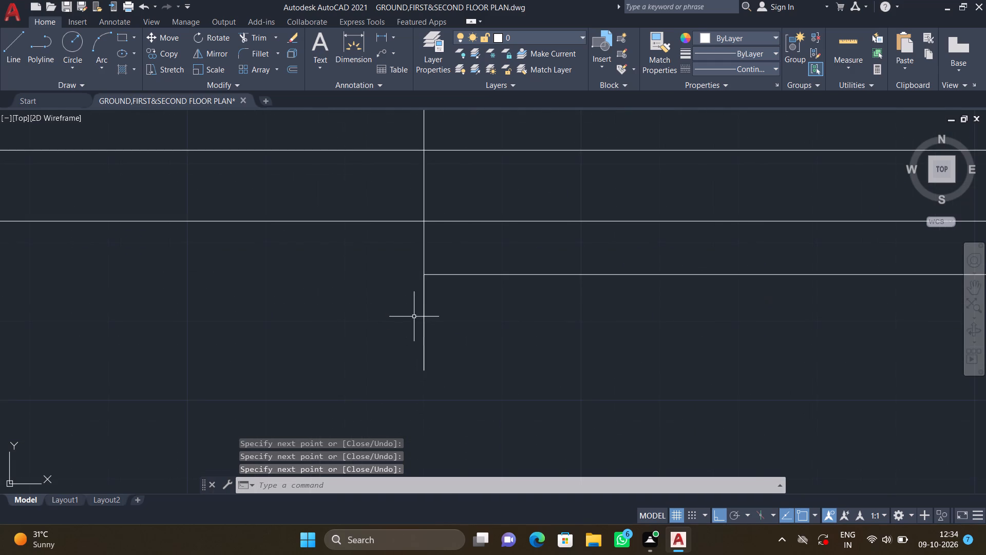
{"action": "scroll", "coordinate": [439, 305], "scroll_direction": "up", "scroll_amount": 2}
{"action": "type", "text": "TR"}
{"action": "key", "text": "Return"}
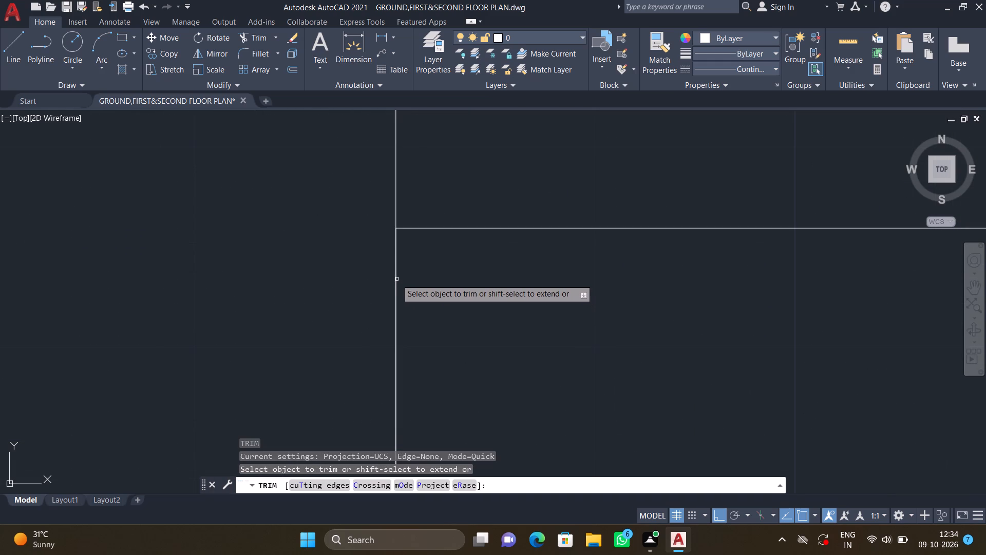
{"action": "left_click", "coordinate": [396, 278]}
{"action": "left_click", "coordinate": [394, 273]}
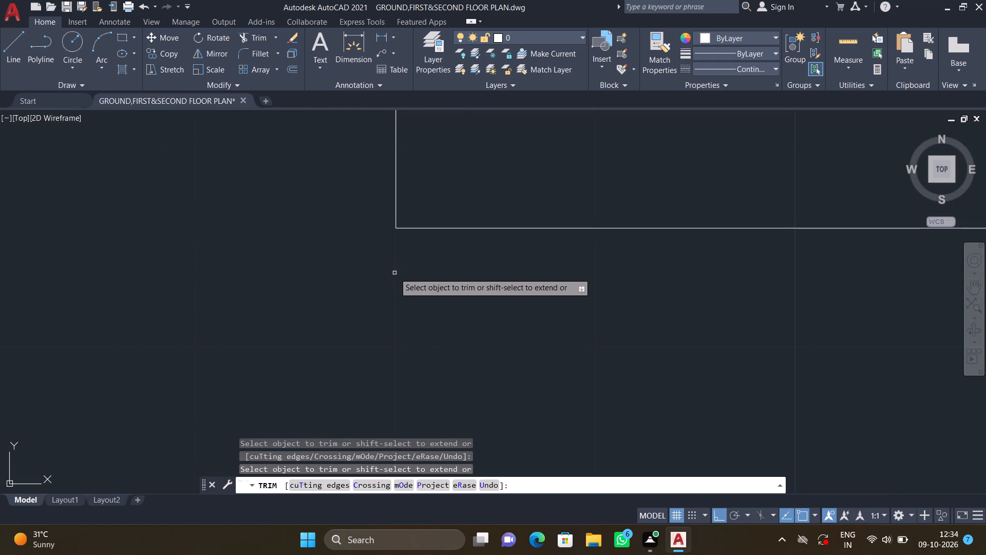
{"action": "key", "text": "Return"}
Trim the bottom wall's two horizontal lines inside the new rectangle.
{"action": "scroll", "coordinate": [424, 286], "scroll_direction": "down", "scroll_amount": 3}
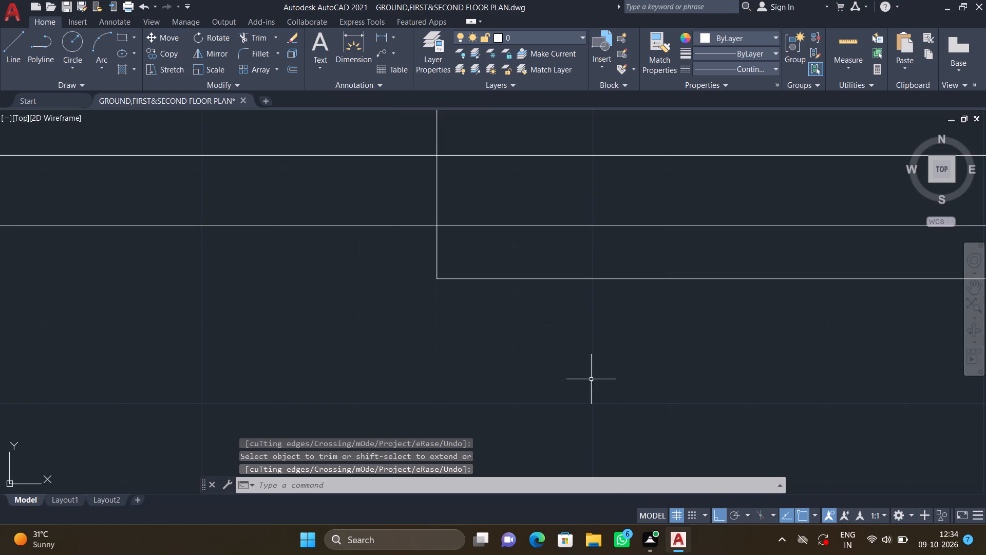
{"action": "middle_click_drag", "start_coordinate": [556, 370], "coordinate": [430, 364]}
{"action": "scroll", "coordinate": [429, 366], "scroll_direction": "down", "scroll_amount": 4}
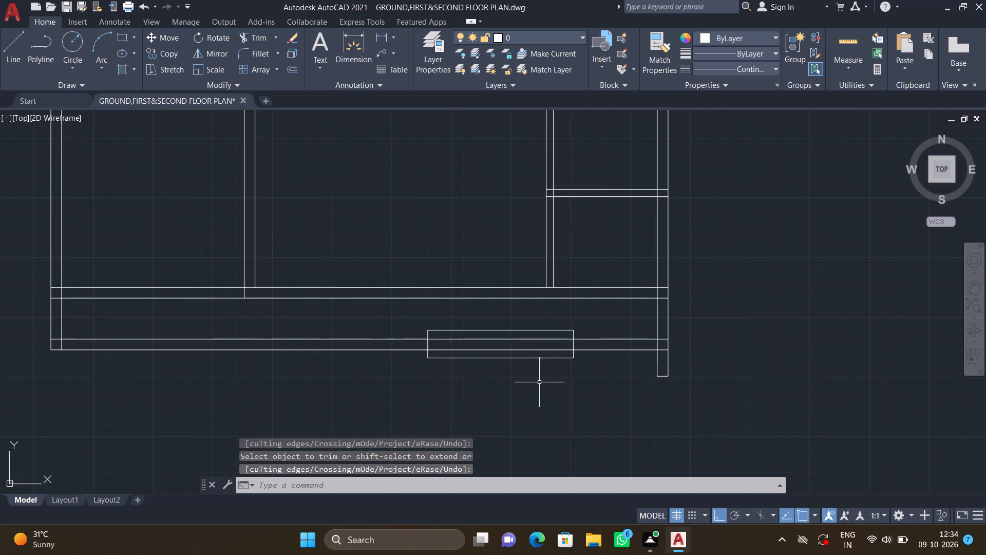
{"action": "scroll", "coordinate": [514, 346], "scroll_direction": "up", "scroll_amount": 2}
{"action": "type", "text": "TR"}
{"action": "key", "text": "Return"}
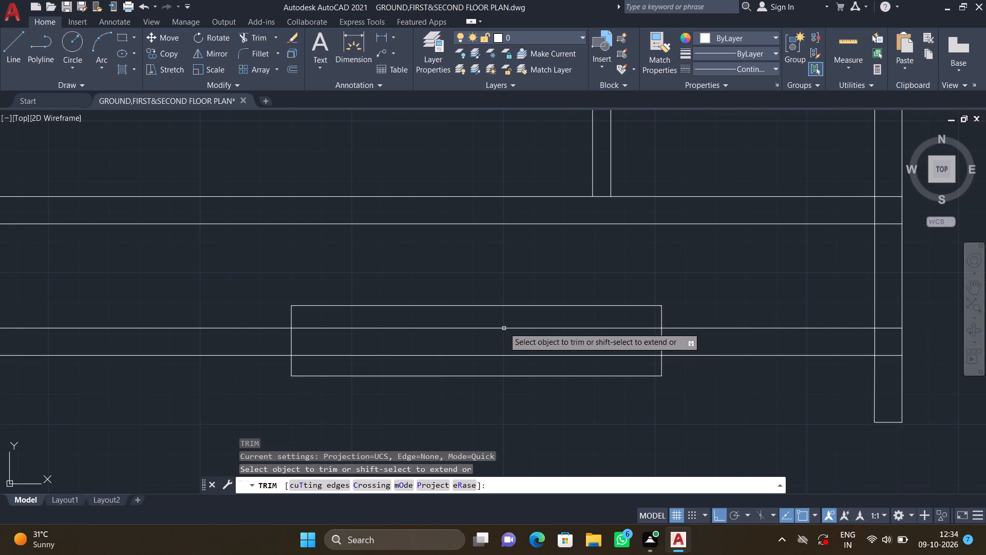
{"action": "left_click", "coordinate": [503, 326]}
{"action": "double_click", "coordinate": [504, 355]}
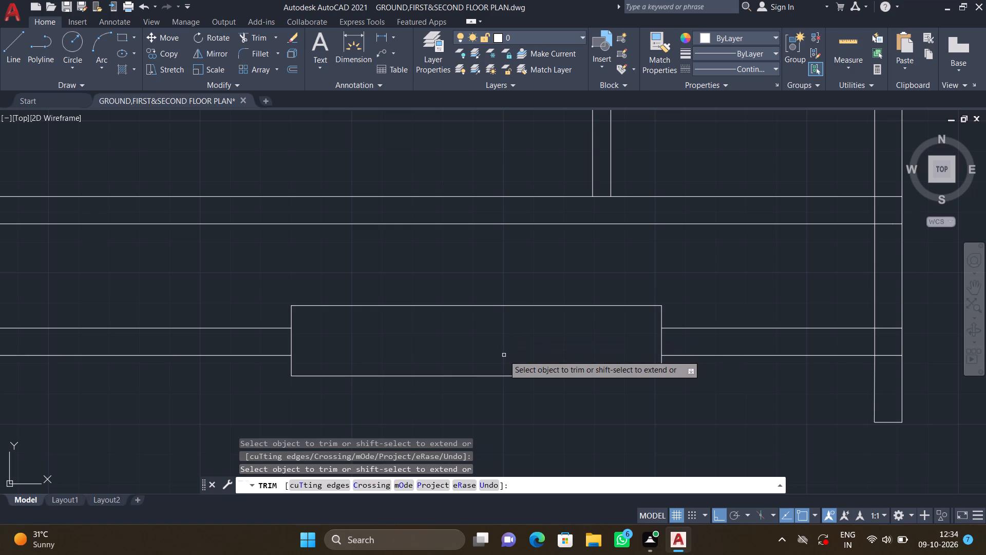
{"action": "key", "text": "Return"}
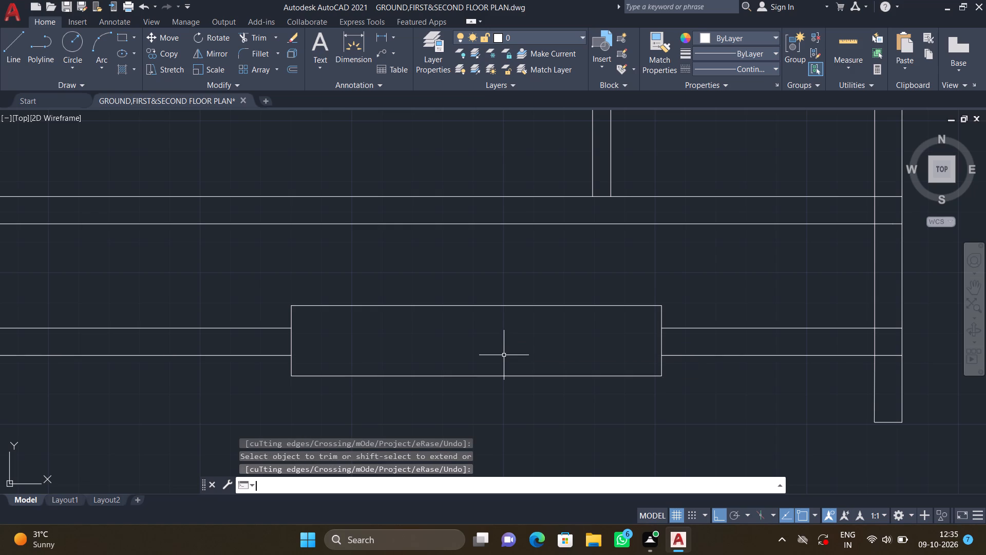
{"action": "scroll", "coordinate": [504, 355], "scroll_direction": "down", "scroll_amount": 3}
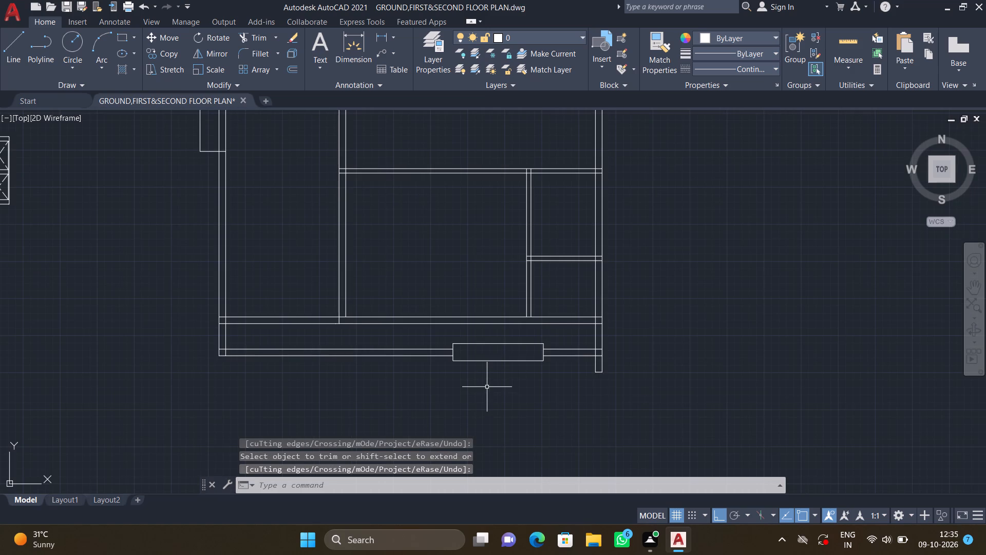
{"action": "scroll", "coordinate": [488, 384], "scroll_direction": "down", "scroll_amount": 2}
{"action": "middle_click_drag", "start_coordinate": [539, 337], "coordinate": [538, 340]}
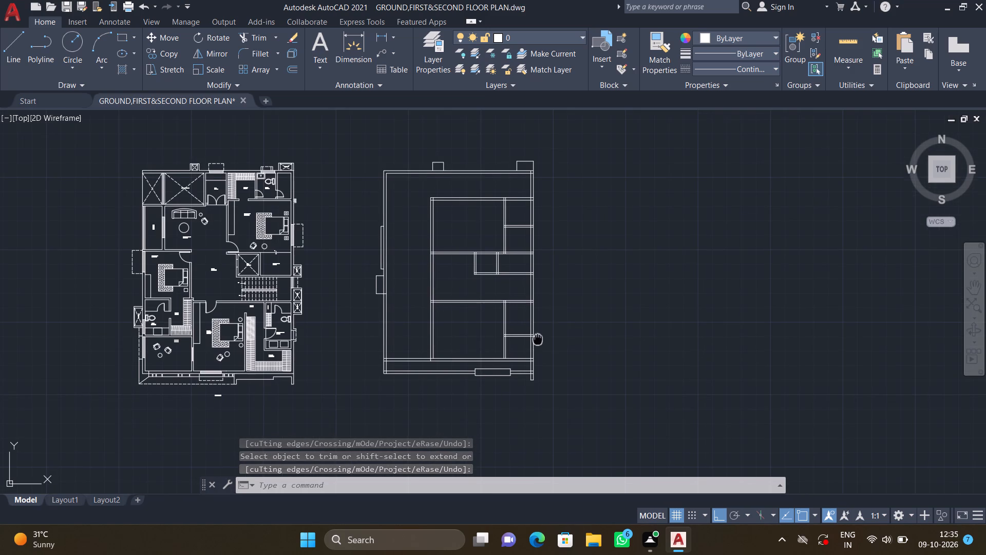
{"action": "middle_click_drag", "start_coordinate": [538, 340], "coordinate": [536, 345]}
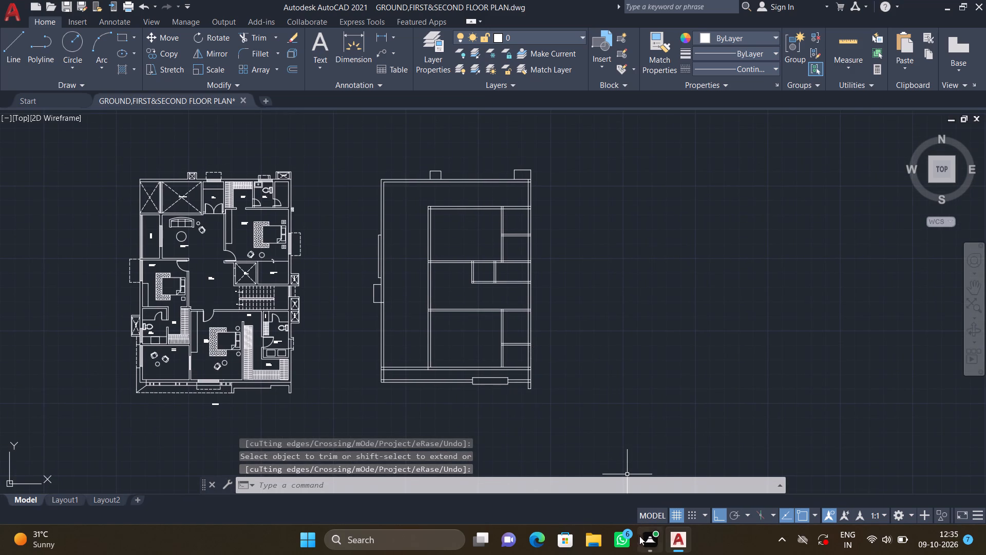
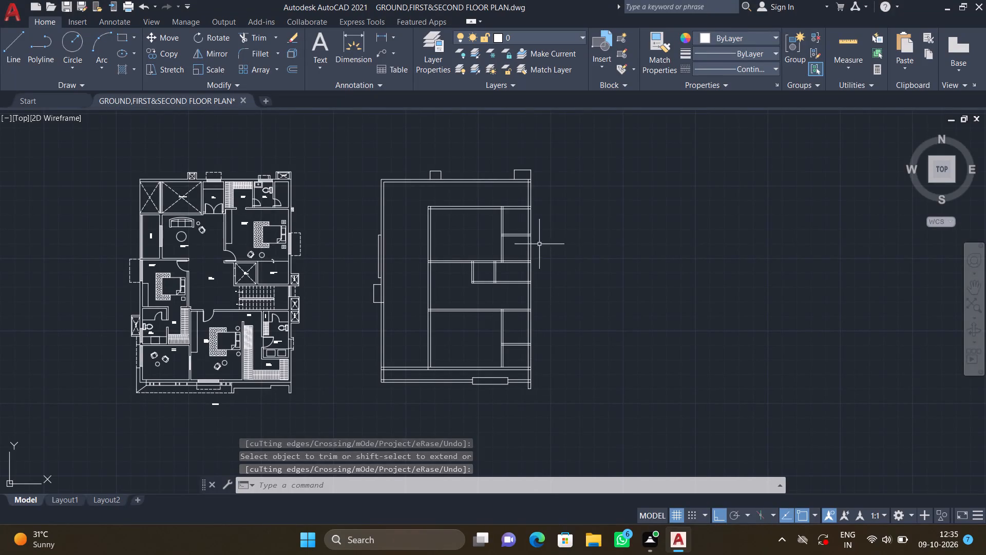
Draw connected lines from the right wall's outer face, extending the top partition about 2'-7" outward and closing it as a 9" thick stub.
{"action": "scroll", "coordinate": [523, 197], "scroll_direction": "up", "scroll_amount": 2}
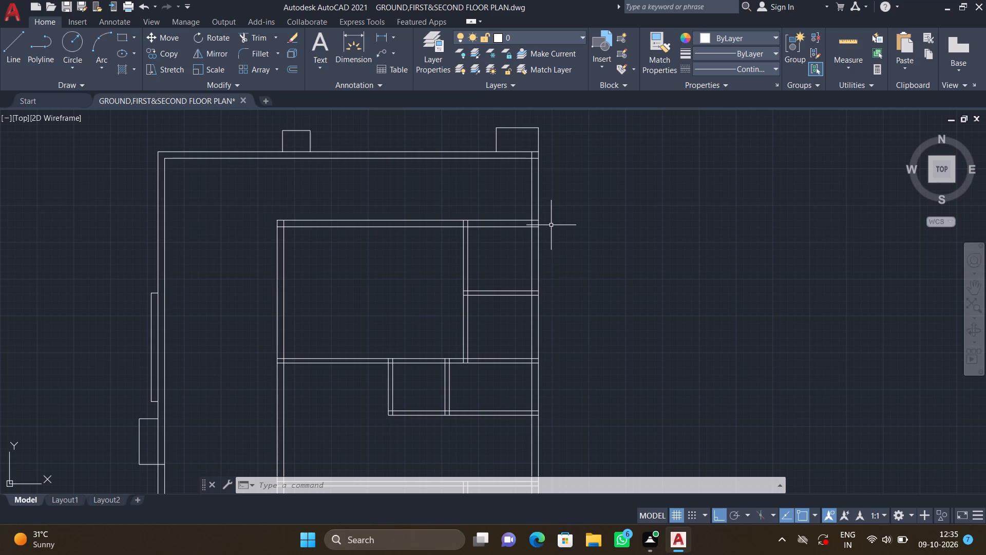
{"action": "scroll", "coordinate": [549, 225], "scroll_direction": "up", "scroll_amount": 2}
{"action": "key", "text": "l"}
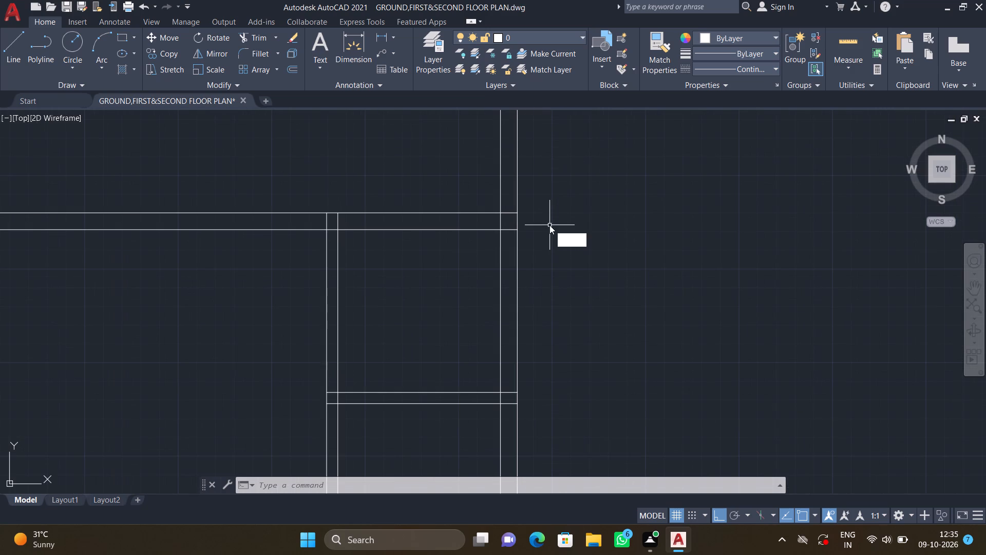
{"action": "key", "text": "Return"}
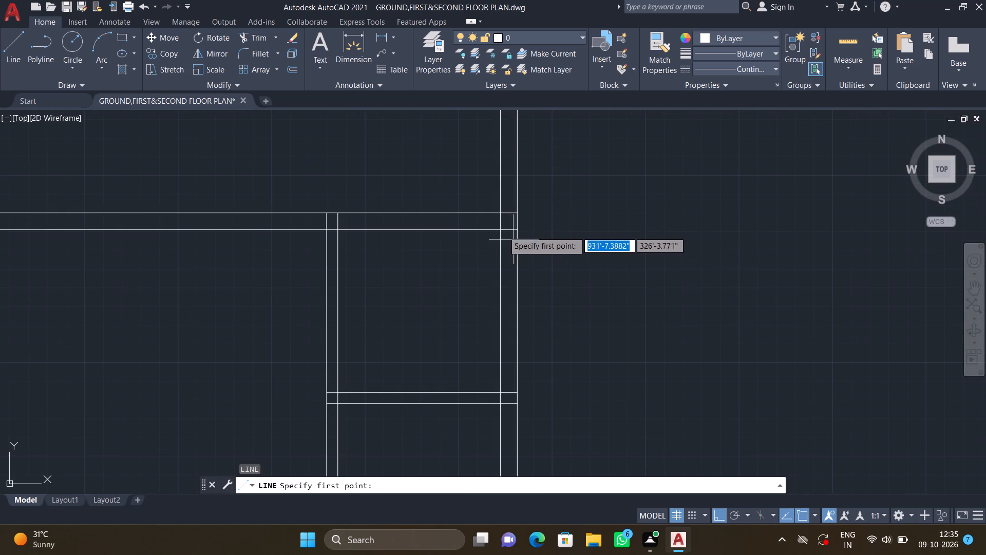
{"action": "scroll", "coordinate": [511, 211], "scroll_direction": "up", "scroll_amount": 2}
{"action": "left_click", "coordinate": [523, 216]}
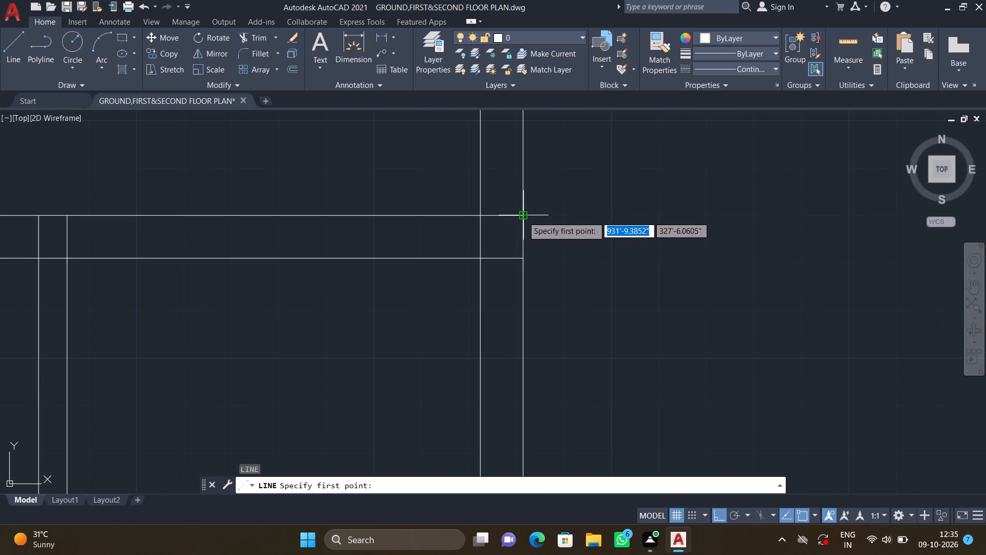
{"action": "scroll", "coordinate": [590, 157], "scroll_direction": "up", "scroll_amount": 1}
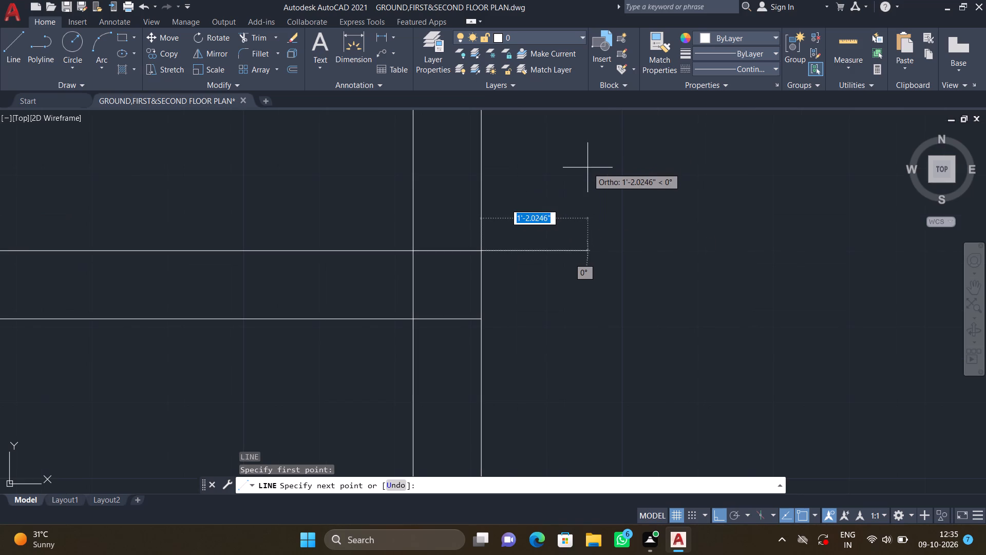
{"action": "scroll", "coordinate": [542, 309], "scroll_direction": "up", "scroll_amount": 2}
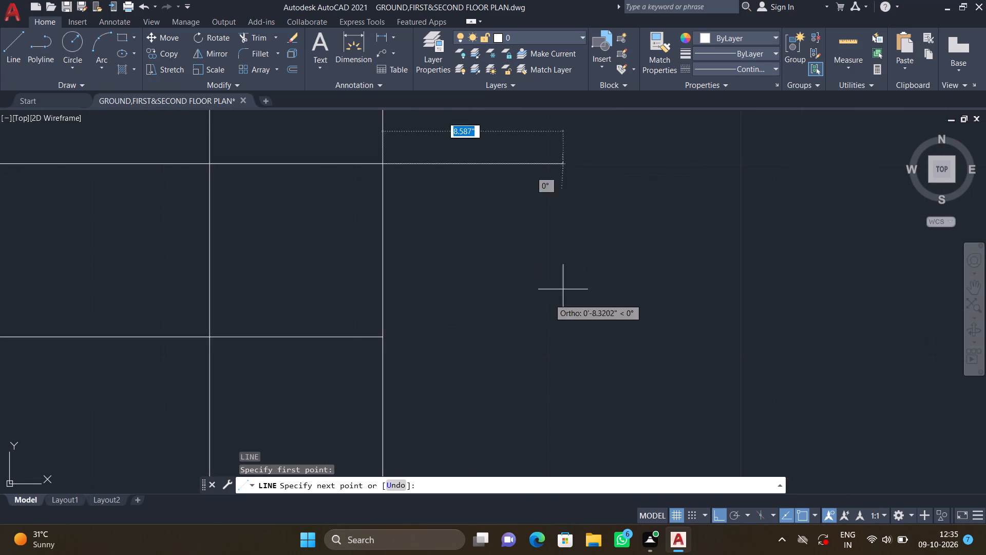
{"action": "scroll", "coordinate": [596, 273], "scroll_direction": "down", "scroll_amount": 8}
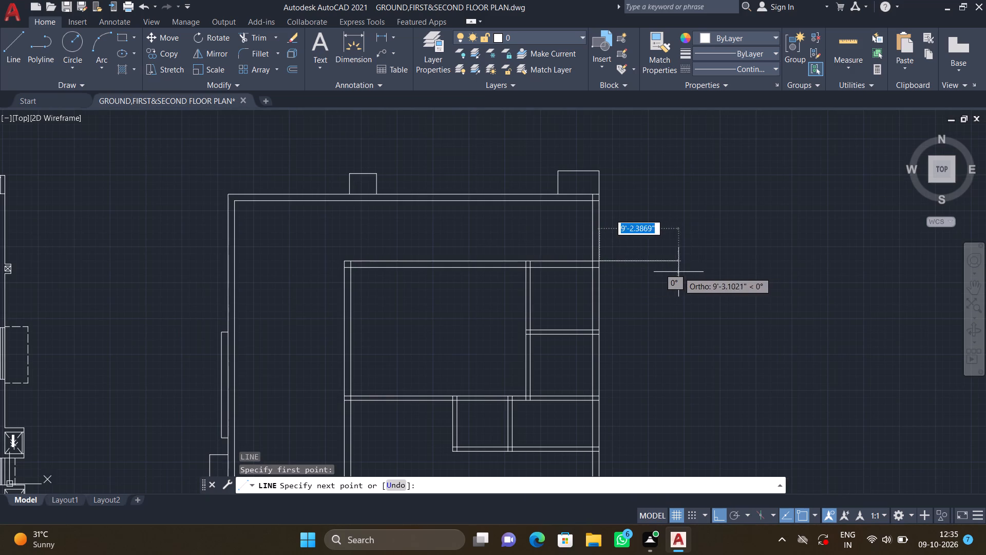
{"action": "scroll", "coordinate": [639, 269], "scroll_direction": "up", "scroll_amount": 2}
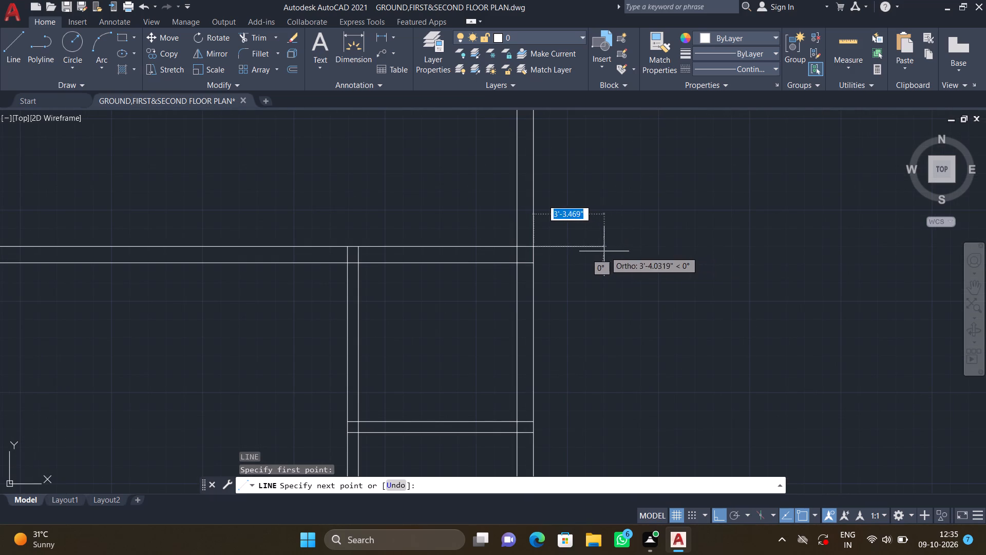
{"action": "scroll", "coordinate": [602, 251], "scroll_direction": "up", "scroll_amount": 2}
{"action": "double_click", "coordinate": [567, 246]}
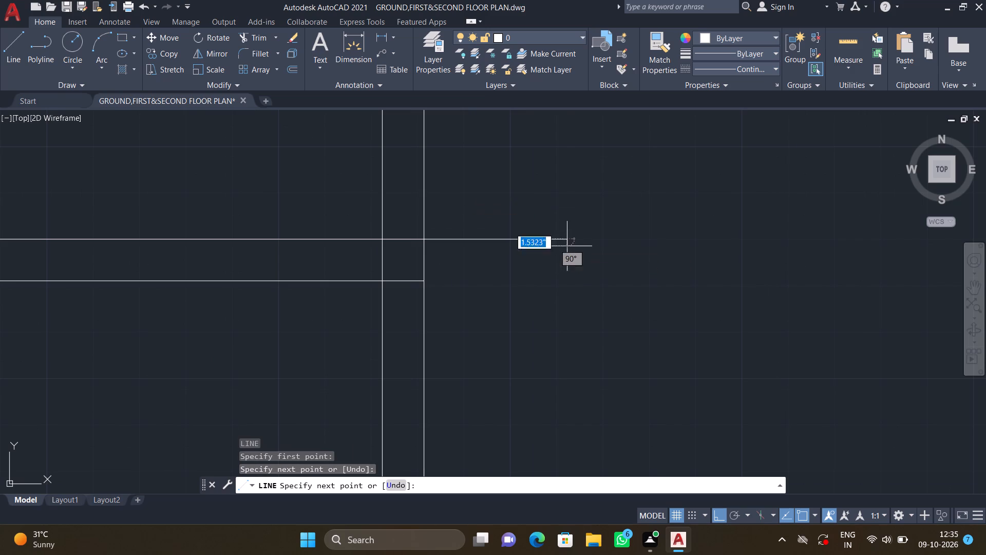
{"action": "scroll", "coordinate": [564, 281], "scroll_direction": "up", "scroll_amount": 2}
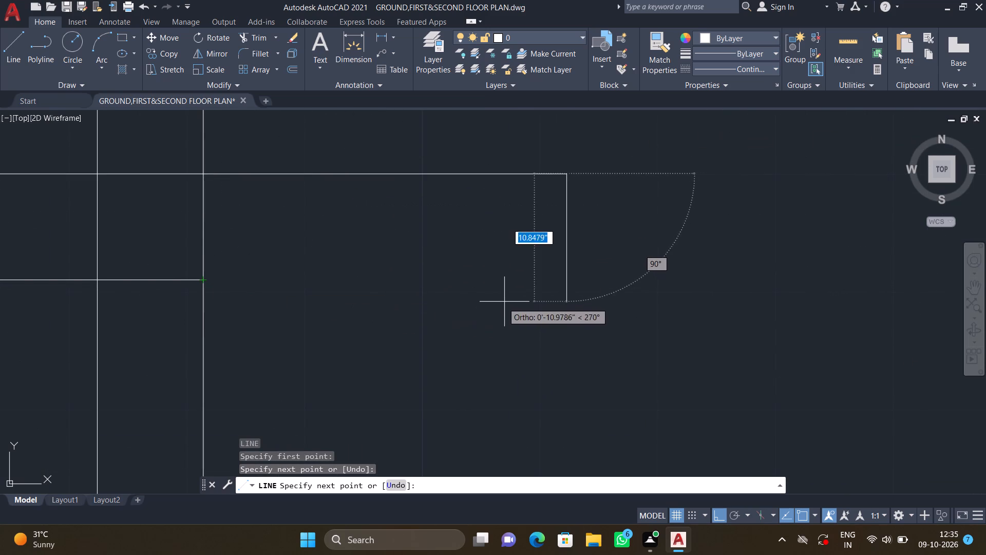
{"action": "double_click", "coordinate": [568, 282]}
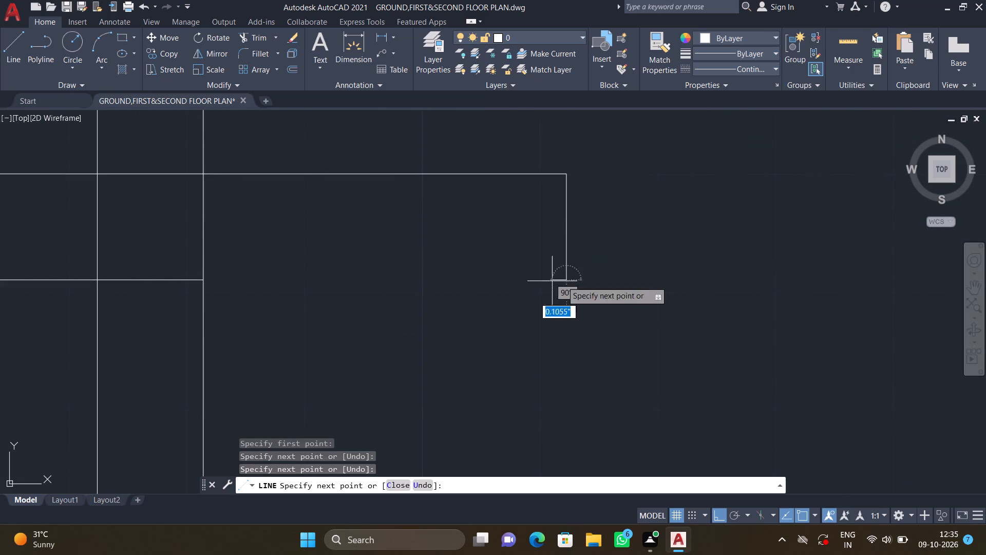
{"action": "middle_click_drag", "start_coordinate": [423, 305], "coordinate": [528, 310]}
{"action": "scroll", "coordinate": [336, 300], "scroll_direction": "up", "scroll_amount": 1}
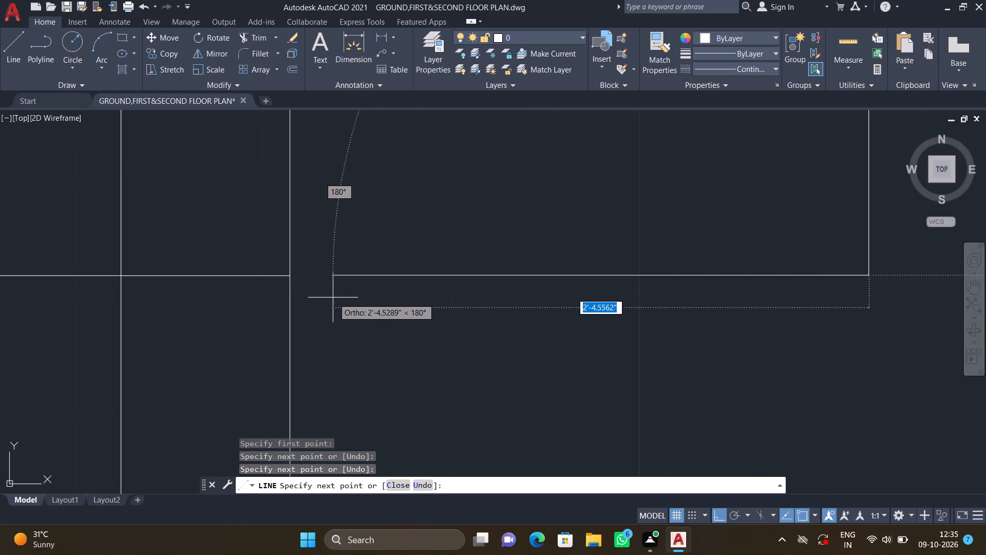
{"action": "left_click", "coordinate": [290, 276]}
{"action": "key", "text": "Return"}
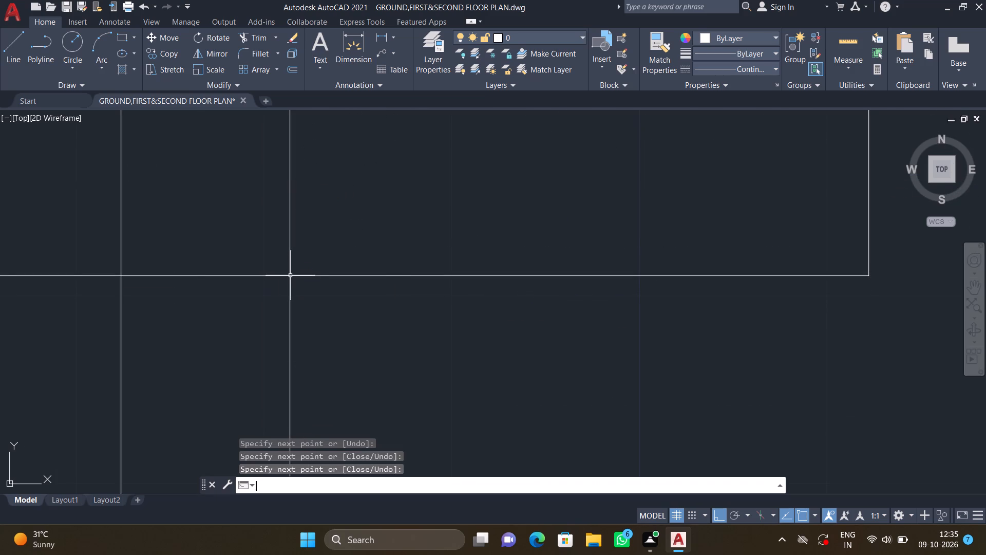
Draw a horizontal line outward from the right wall, about 1'-8.5" below the new stub and ending level with its outer end, about 2'-7" long.
{"action": "scroll", "coordinate": [322, 276], "scroll_direction": "down", "scroll_amount": 3}
{"action": "middle_click_drag", "start_coordinate": [373, 369], "coordinate": [506, 302]}
{"action": "scroll", "coordinate": [509, 316], "scroll_direction": "down", "scroll_amount": 2}
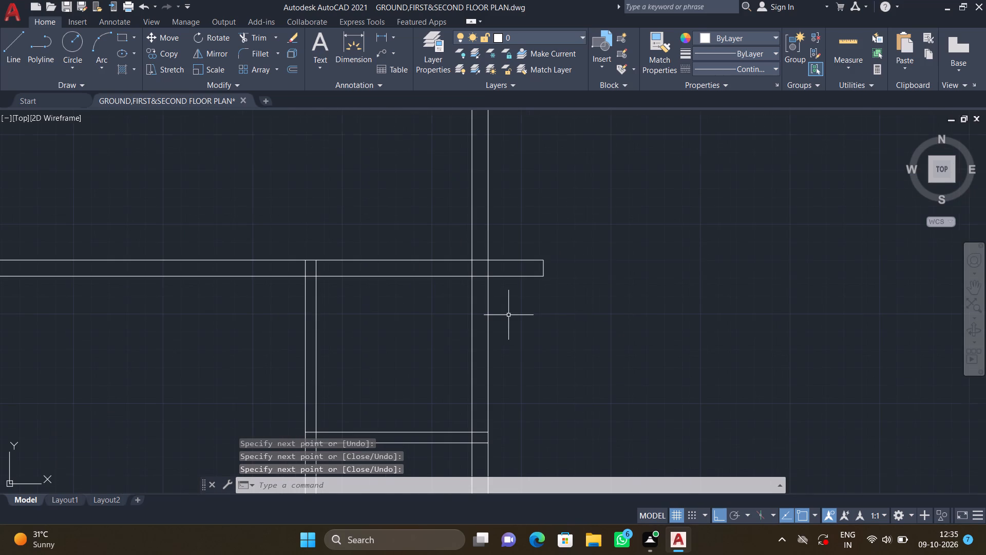
{"action": "key", "text": "l"}
{"action": "key", "text": "Return"}
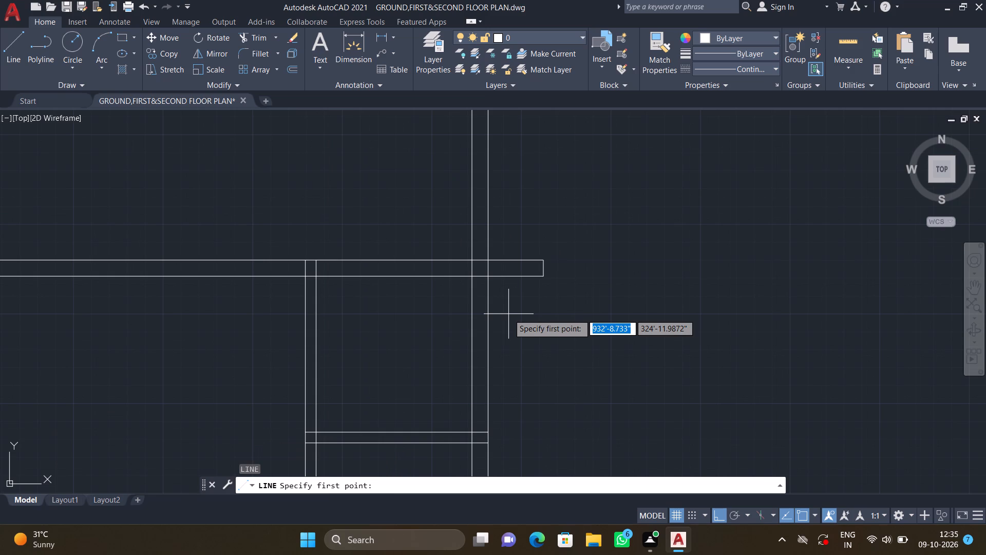
{"action": "scroll", "coordinate": [498, 326], "scroll_direction": "up", "scroll_amount": 2}
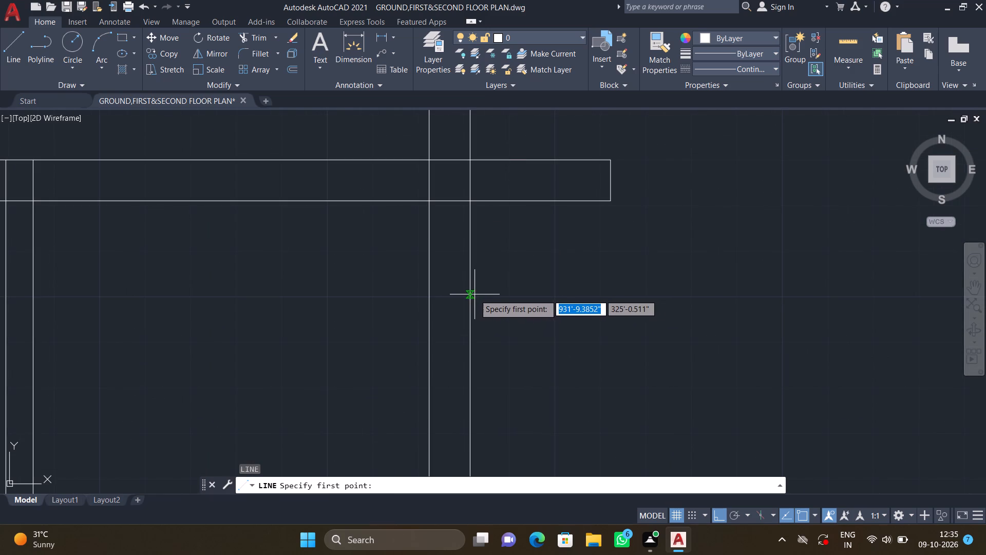
{"action": "left_click", "coordinate": [471, 295]}
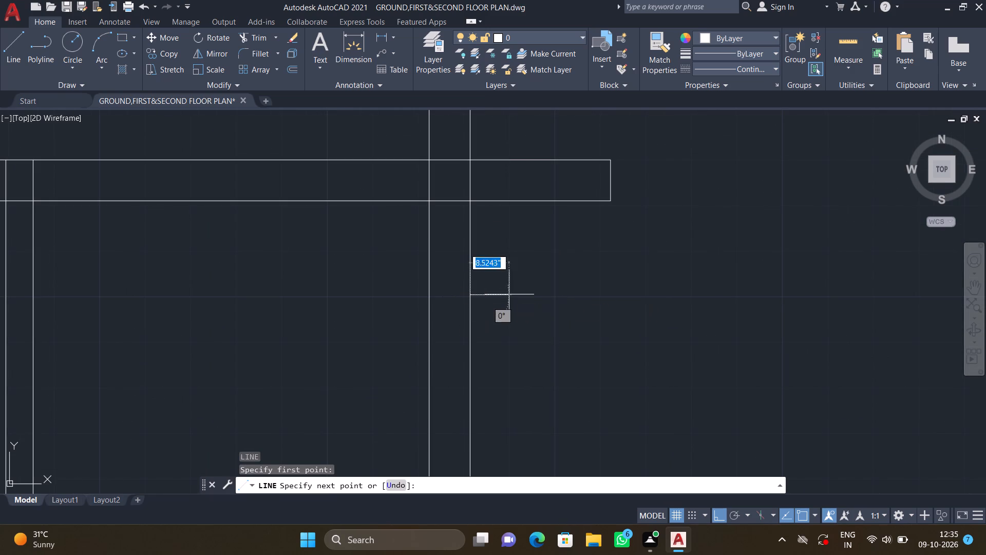
{"action": "scroll", "coordinate": [608, 296], "scroll_direction": "up", "scroll_amount": 1}
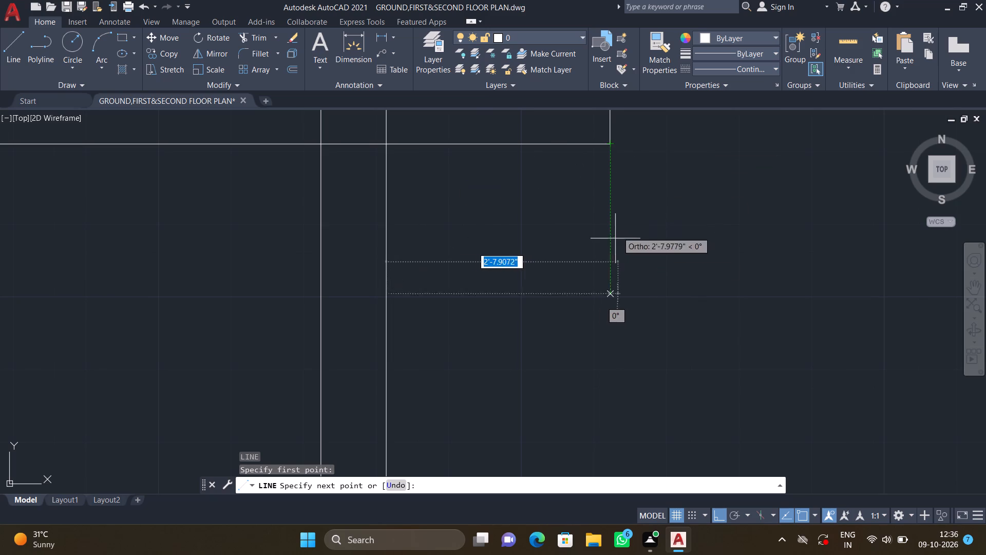
{"action": "double_click", "coordinate": [611, 294]}
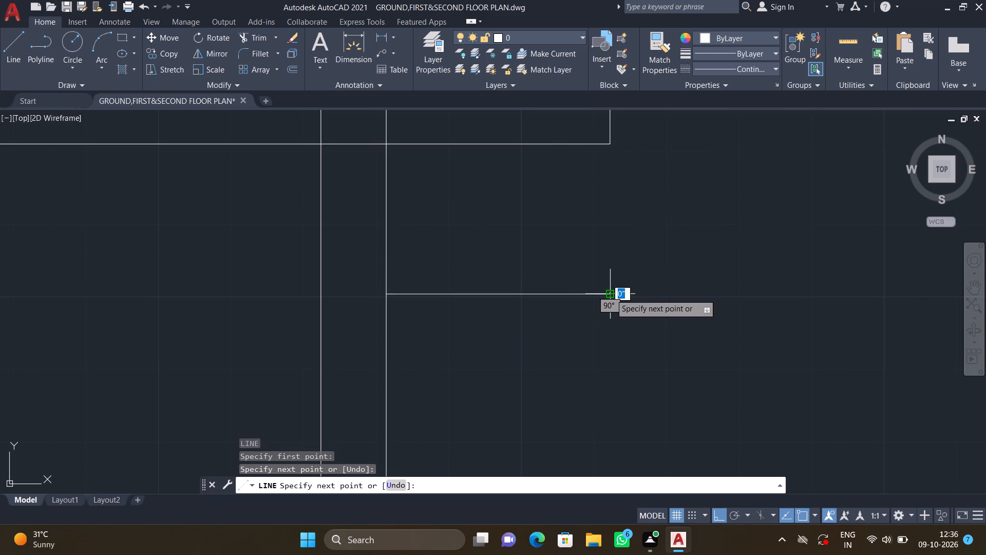
{"action": "key", "text": "Return"}
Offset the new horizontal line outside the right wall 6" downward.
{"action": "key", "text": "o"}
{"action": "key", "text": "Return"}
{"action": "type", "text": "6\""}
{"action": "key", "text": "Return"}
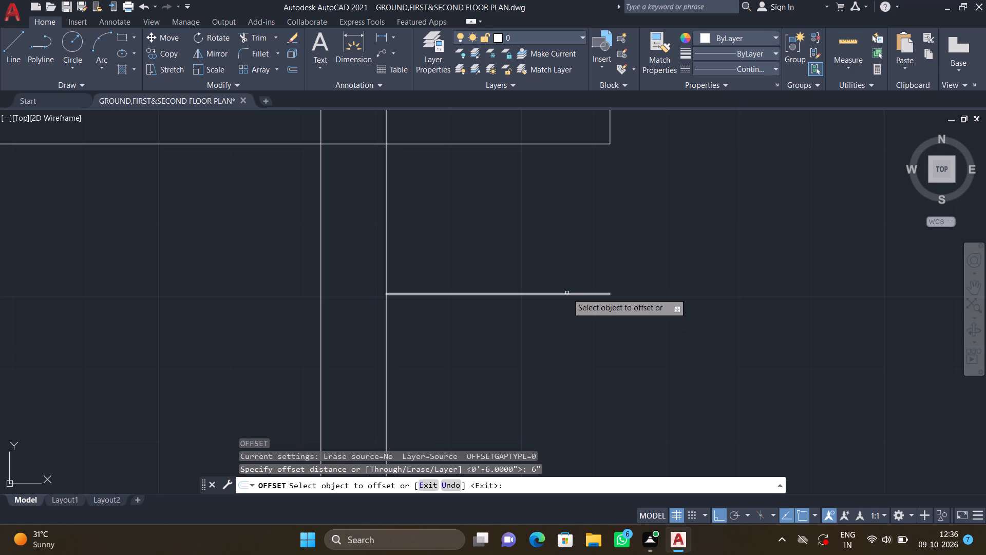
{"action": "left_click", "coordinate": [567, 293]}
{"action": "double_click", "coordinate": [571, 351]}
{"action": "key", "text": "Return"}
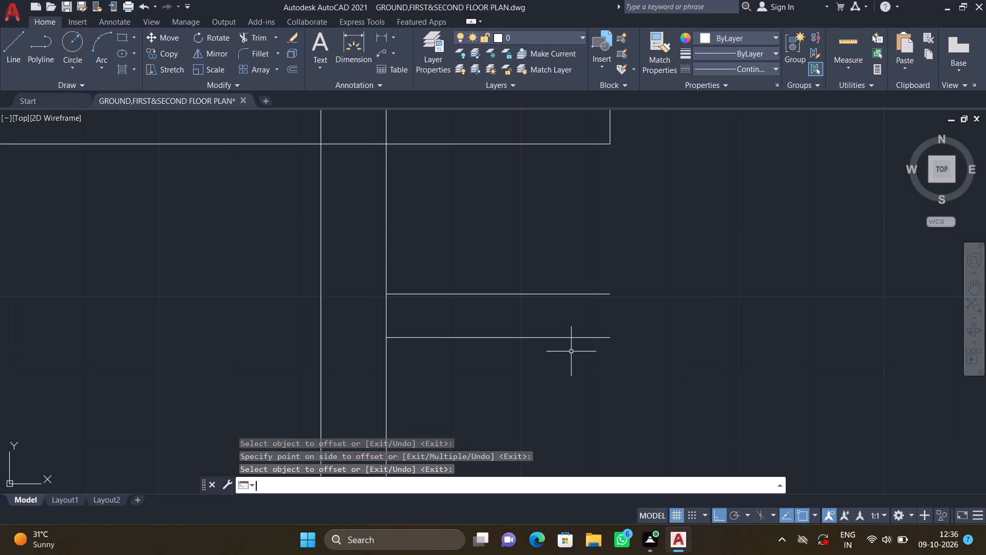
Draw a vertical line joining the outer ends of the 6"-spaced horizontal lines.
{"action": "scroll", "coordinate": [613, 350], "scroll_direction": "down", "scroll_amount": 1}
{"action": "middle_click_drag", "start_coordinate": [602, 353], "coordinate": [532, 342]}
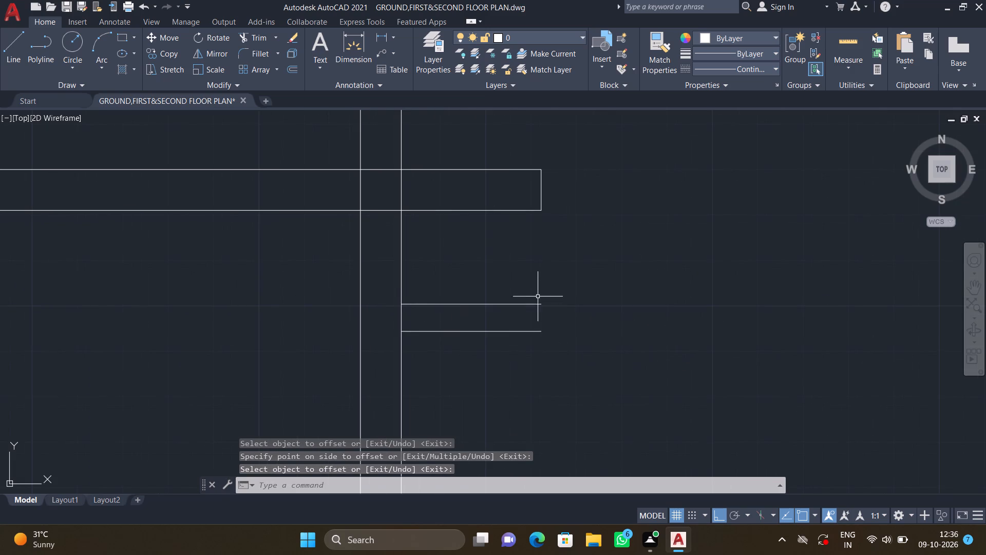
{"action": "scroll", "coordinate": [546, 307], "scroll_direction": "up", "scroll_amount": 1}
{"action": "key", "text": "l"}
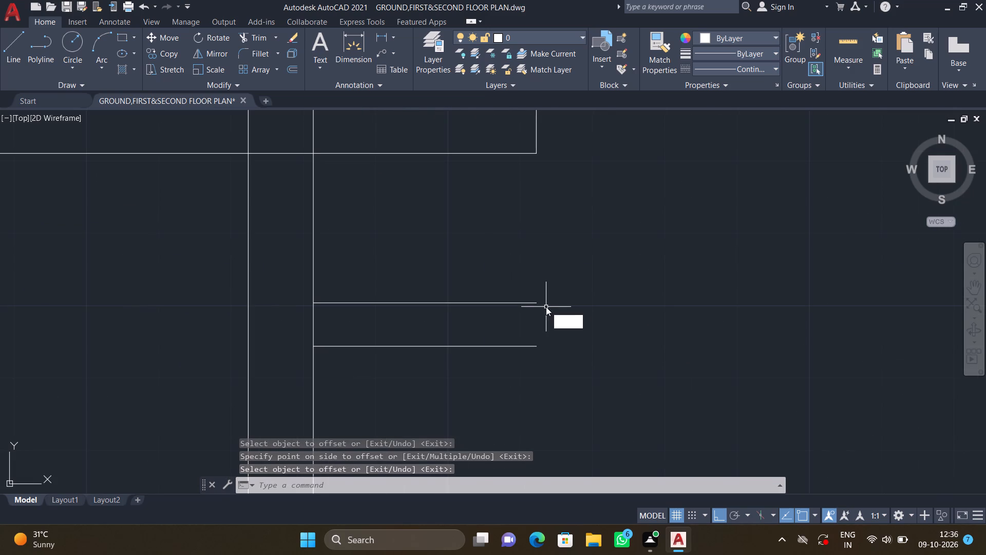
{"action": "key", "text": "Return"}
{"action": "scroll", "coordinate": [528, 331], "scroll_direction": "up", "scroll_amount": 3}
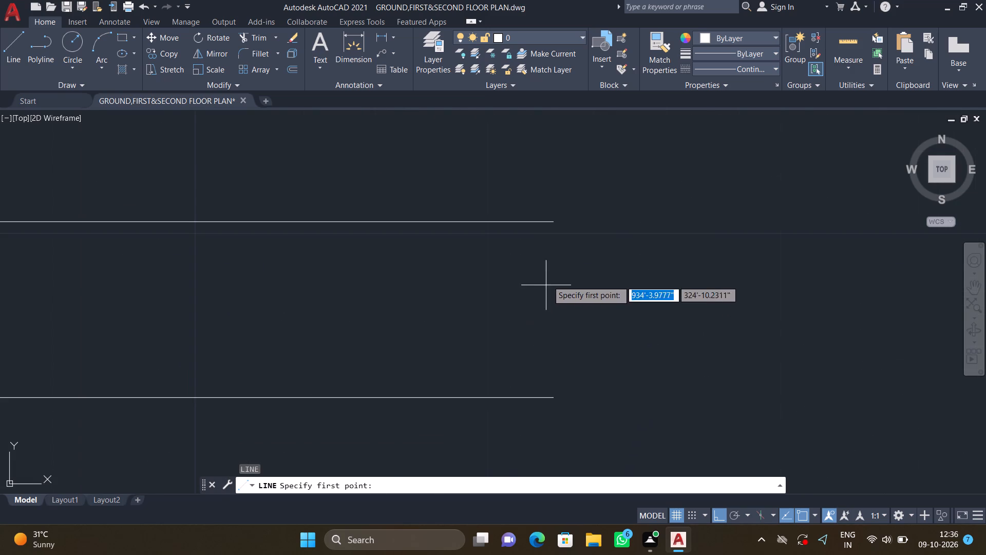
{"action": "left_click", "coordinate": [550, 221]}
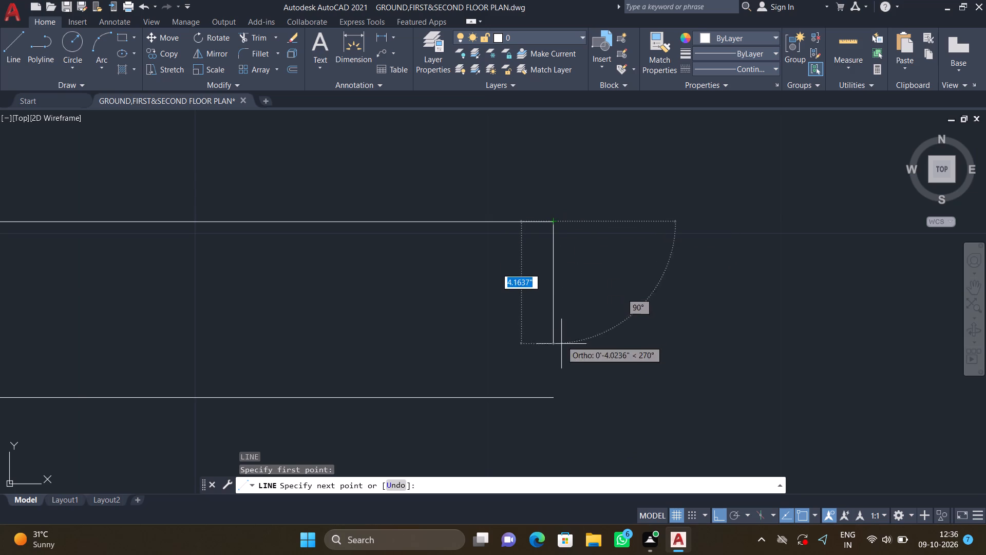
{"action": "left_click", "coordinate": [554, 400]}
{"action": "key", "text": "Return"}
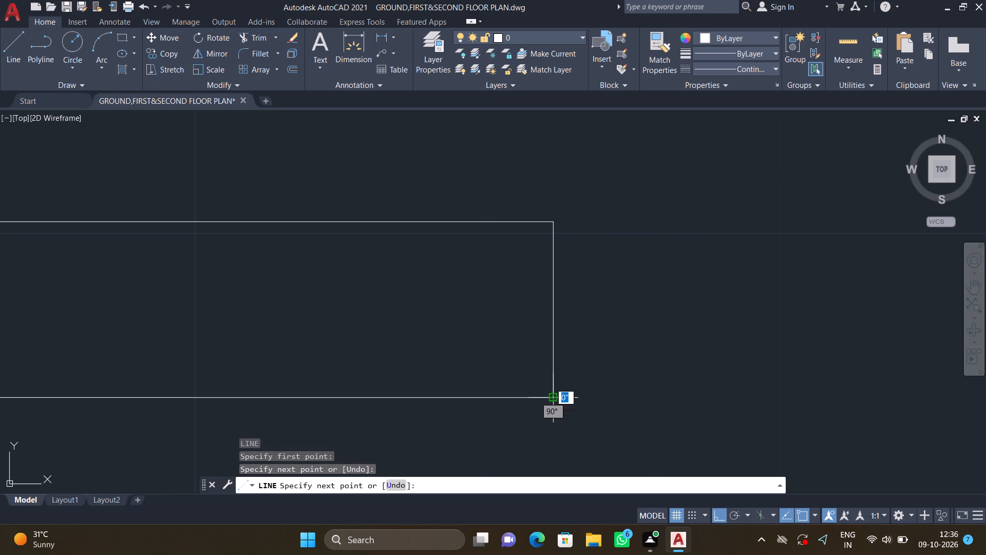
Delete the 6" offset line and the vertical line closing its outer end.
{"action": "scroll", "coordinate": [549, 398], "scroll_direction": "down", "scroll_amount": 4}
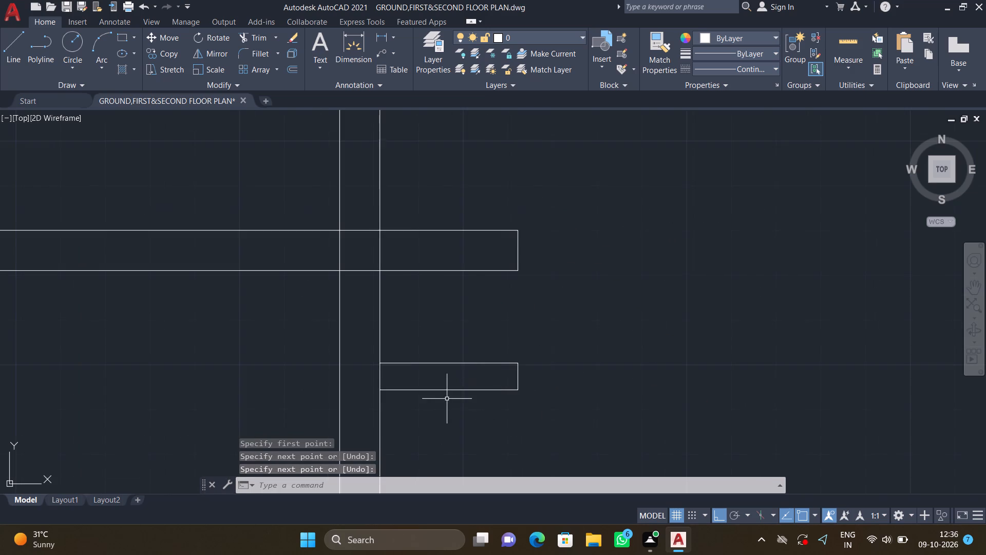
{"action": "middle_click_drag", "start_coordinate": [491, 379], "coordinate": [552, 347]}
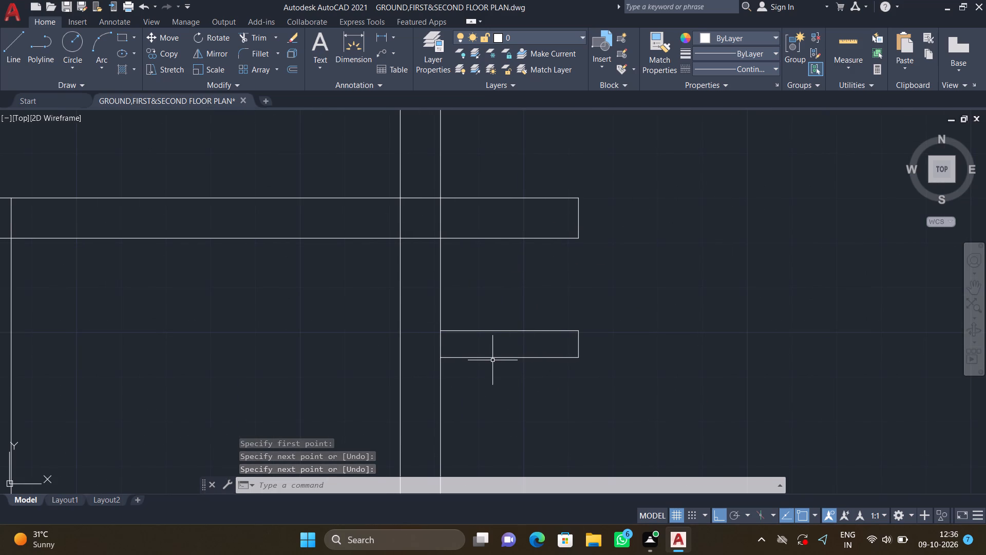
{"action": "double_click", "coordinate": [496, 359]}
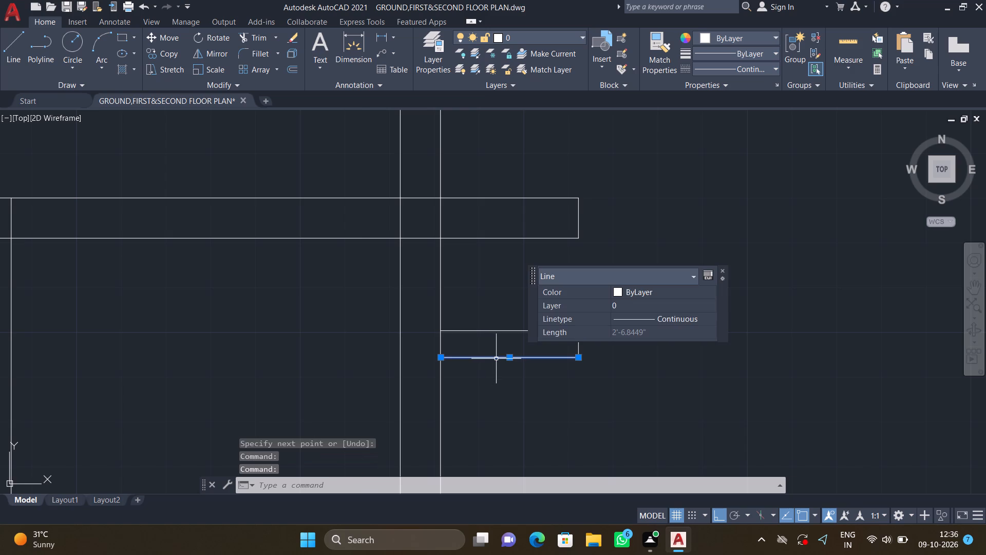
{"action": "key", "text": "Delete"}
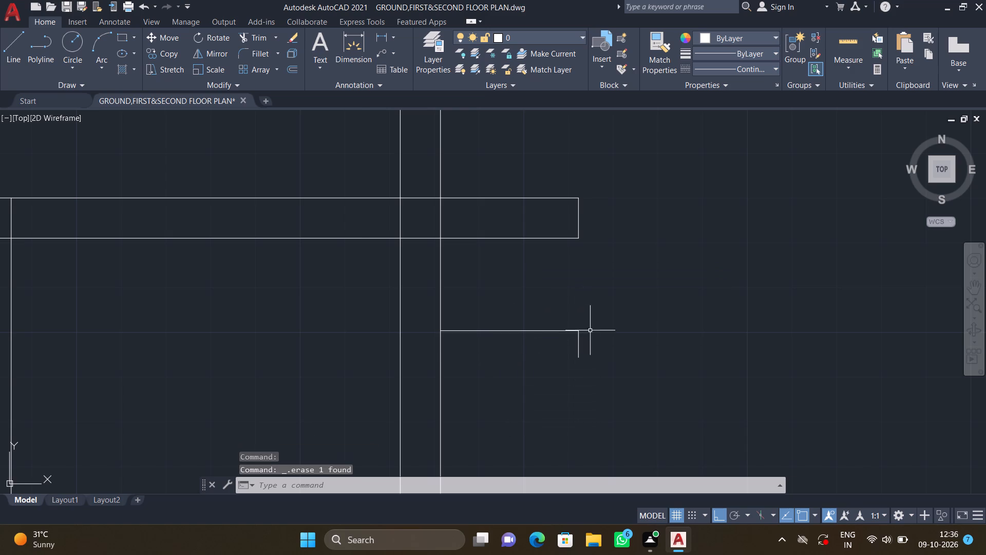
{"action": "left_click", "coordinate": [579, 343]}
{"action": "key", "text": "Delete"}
Offset the remaining horizontal line outside the right wall 9" downward.
{"action": "key", "text": "o"}
{"action": "key", "text": "Return"}
{"action": "type", "text": "9\""}
{"action": "key", "text": "Return"}
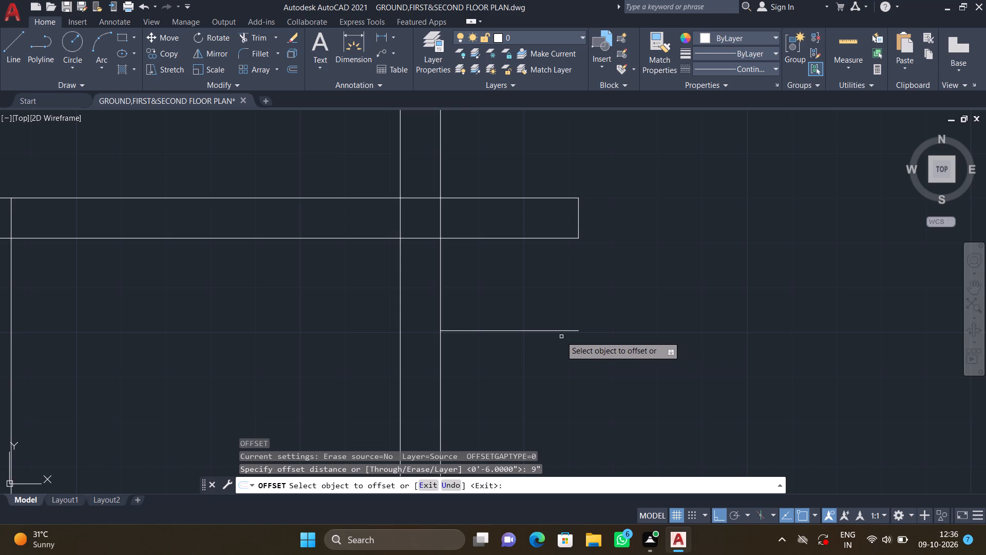
{"action": "left_click", "coordinate": [559, 330]}
{"action": "double_click", "coordinate": [568, 381]}
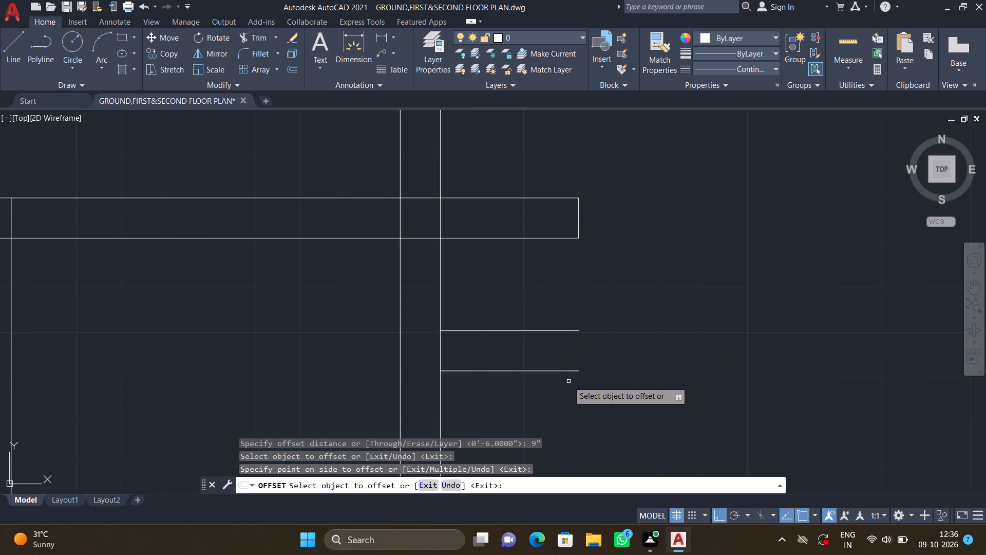
{"action": "key", "text": "Return"}
Draw a vertical line closing the outer ends of the two 9"-spaced horizontal lines outside the right wall.
{"action": "key", "text": "l"}
{"action": "key", "text": "Return"}
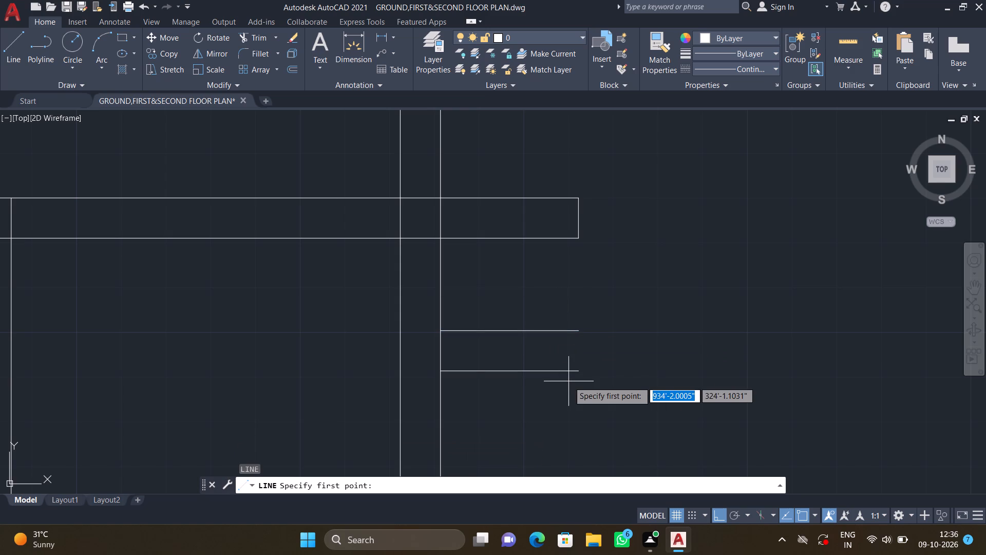
{"action": "scroll", "coordinate": [586, 336], "scroll_direction": "up", "scroll_amount": 2}
{"action": "double_click", "coordinate": [562, 321]}
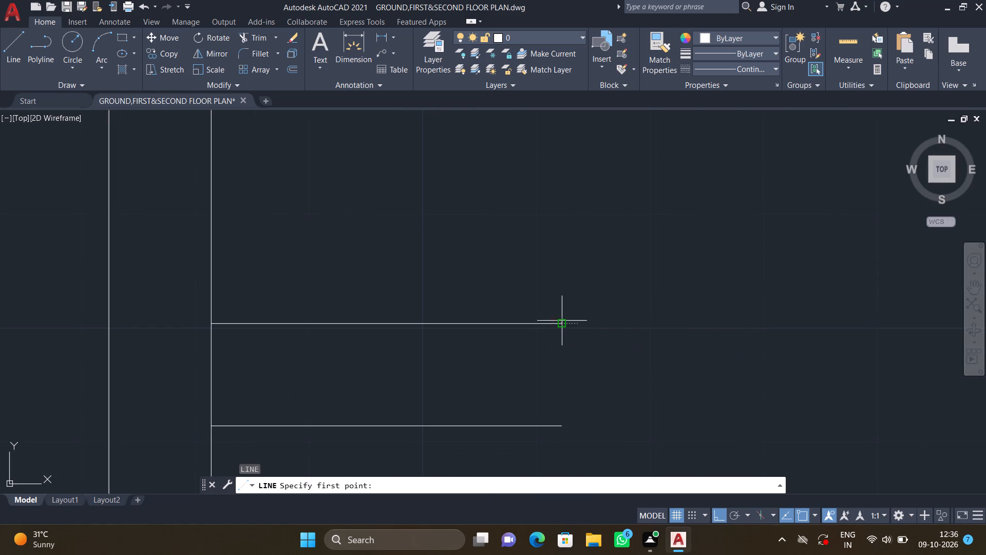
{"action": "left_click", "coordinate": [564, 431]}
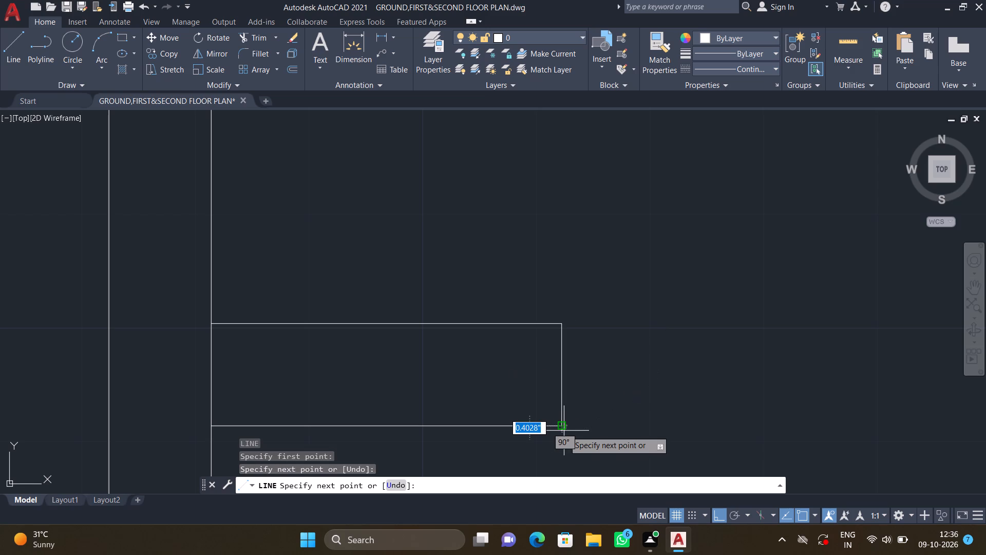
{"action": "key", "text": "Return"}
Draw a horizontal line about 2'-7" long outward from the right wall, just above the lower partition, ending in line with the projection above.
{"action": "scroll", "coordinate": [566, 412], "scroll_direction": "down", "scroll_amount": 3}
{"action": "middle_click_drag", "start_coordinate": [526, 425], "coordinate": [510, 375]}
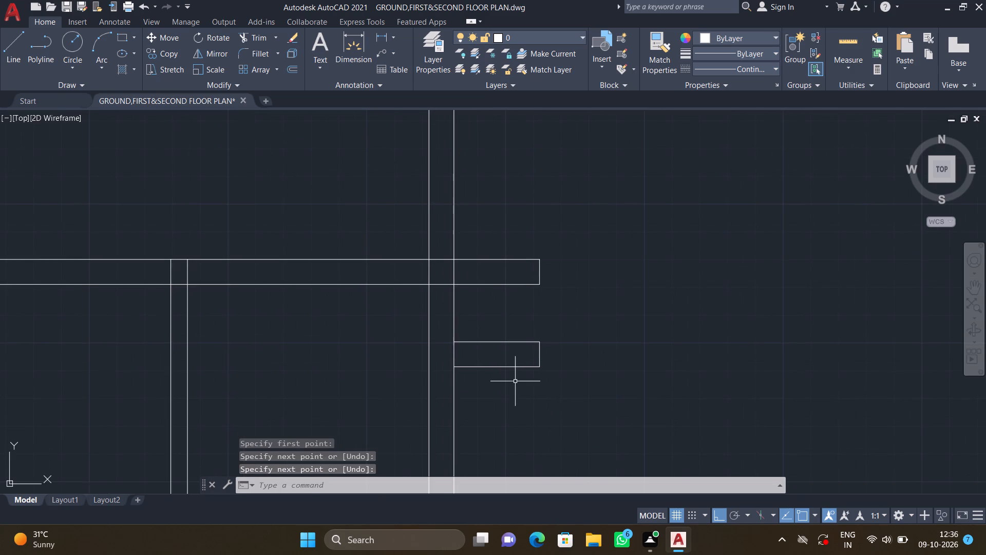
{"action": "middle_click_drag", "start_coordinate": [536, 411], "coordinate": [519, 341]}
{"action": "scroll", "coordinate": [522, 341], "scroll_direction": "down", "scroll_amount": 2}
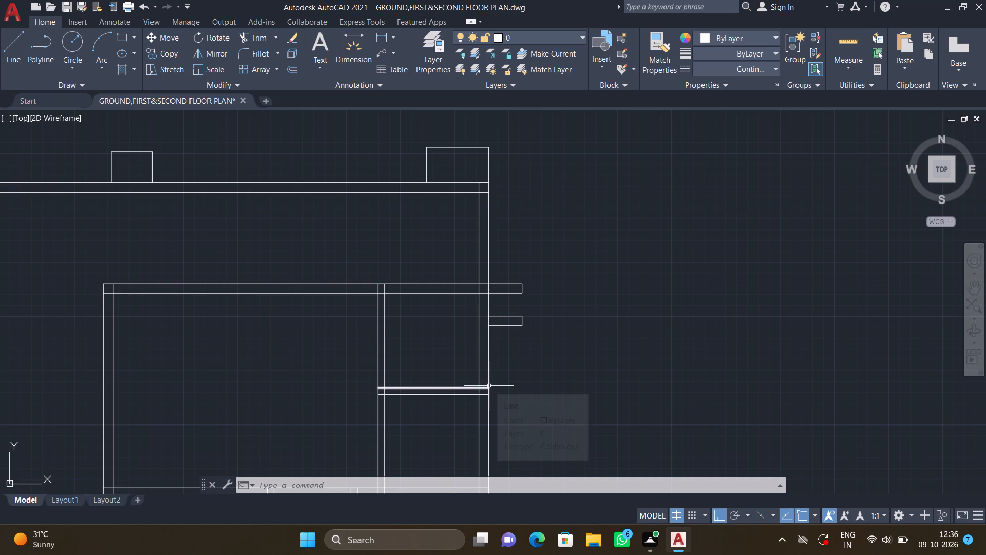
{"action": "scroll", "coordinate": [494, 352], "scroll_direction": "up", "scroll_amount": 2}
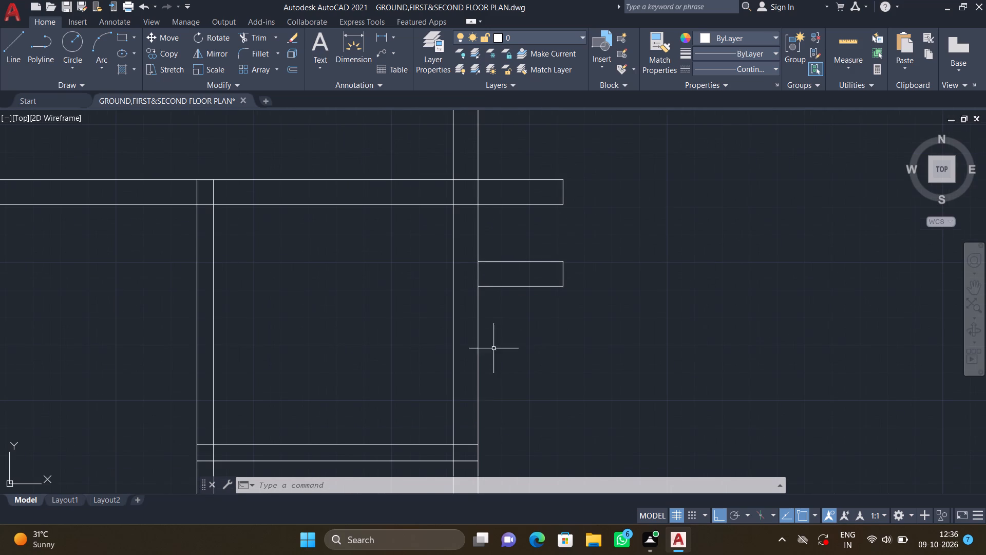
{"action": "key", "text": "l"}
{"action": "key", "text": "Return"}
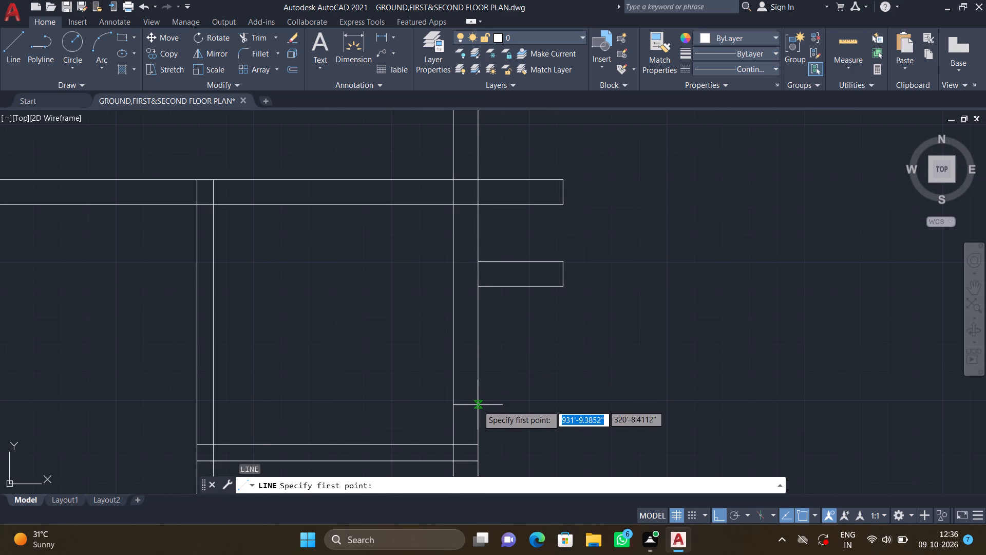
{"action": "left_click_drag", "start_coordinate": [477, 408], "coordinate": [485, 408]}
{"action": "scroll", "coordinate": [576, 407], "scroll_direction": "up", "scroll_amount": 1}
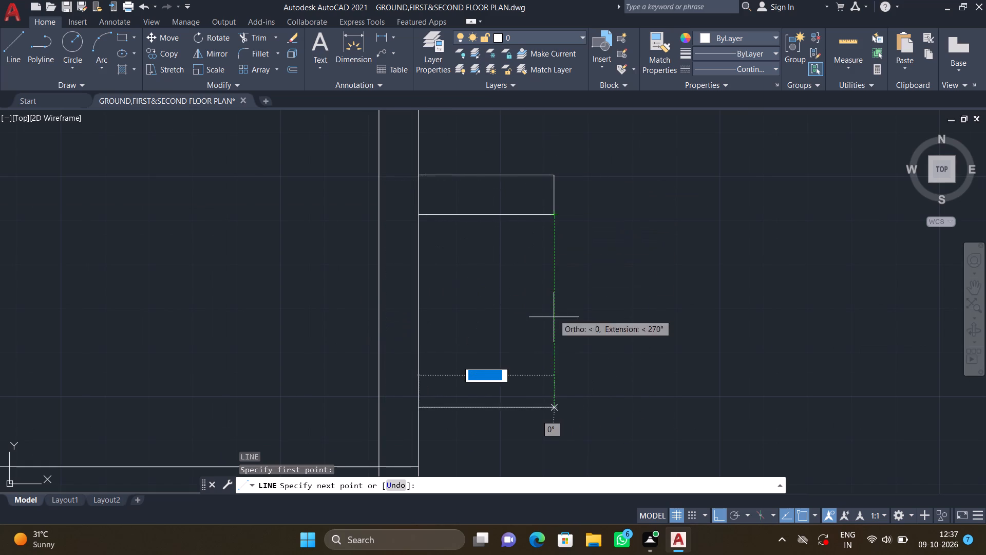
{"action": "left_click", "coordinate": [553, 408]}
{"action": "key", "text": "Return"}
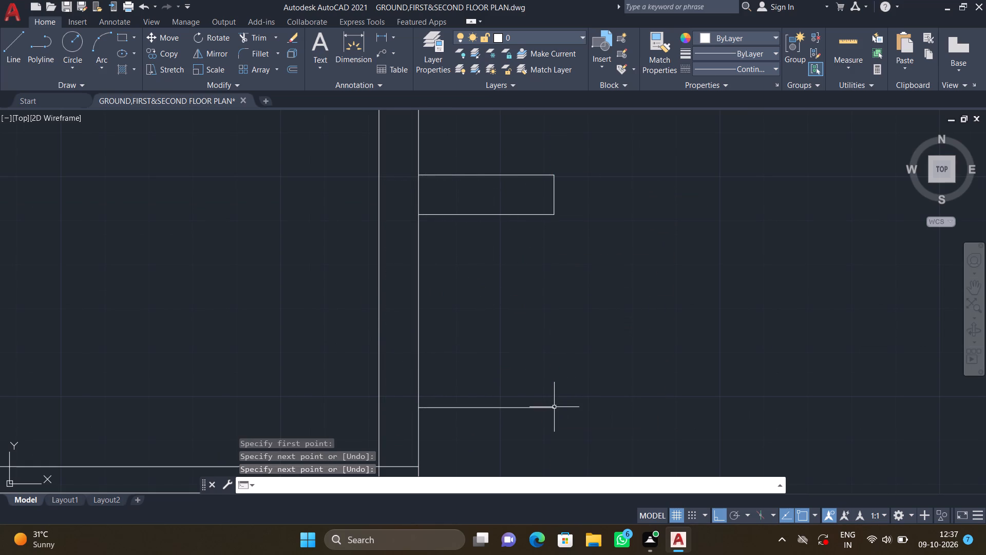
Offset the new horizontal line outside the right wall 9" downward.
{"action": "middle_click_drag", "start_coordinate": [559, 414], "coordinate": [555, 337]}
{"action": "key", "text": "o"}
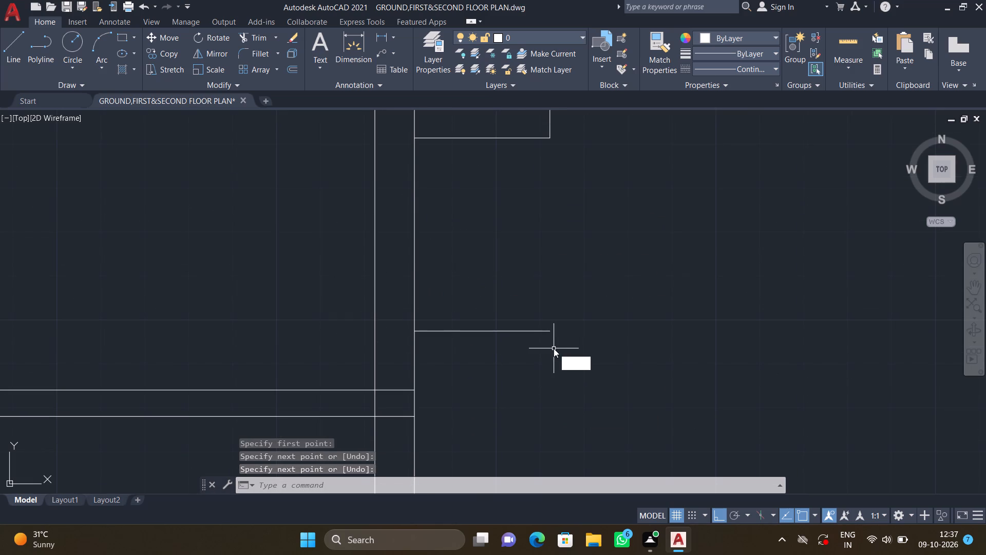
{"action": "key", "text": "Return"}
{"action": "type", "text": "9\""}
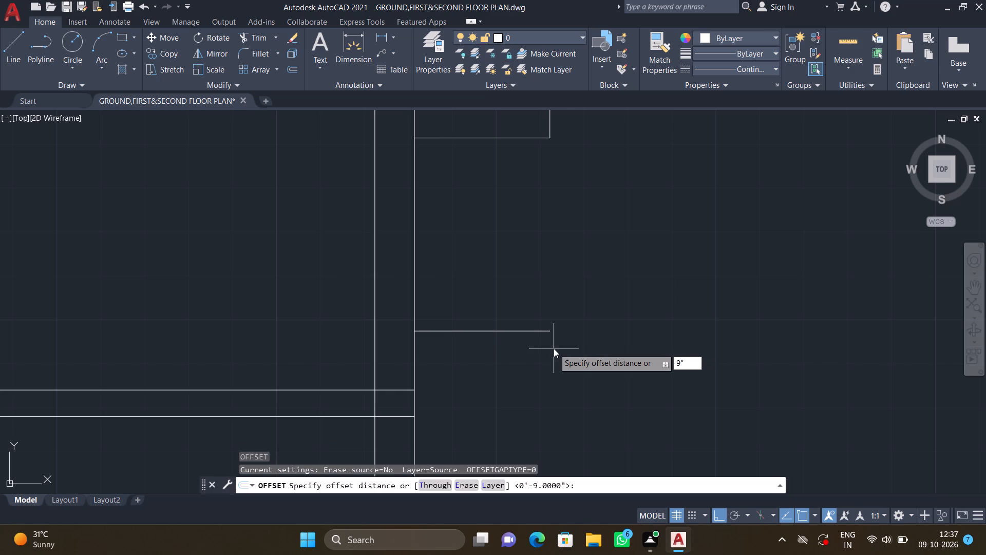
{"action": "key", "text": "Return"}
{"action": "double_click", "coordinate": [516, 332]}
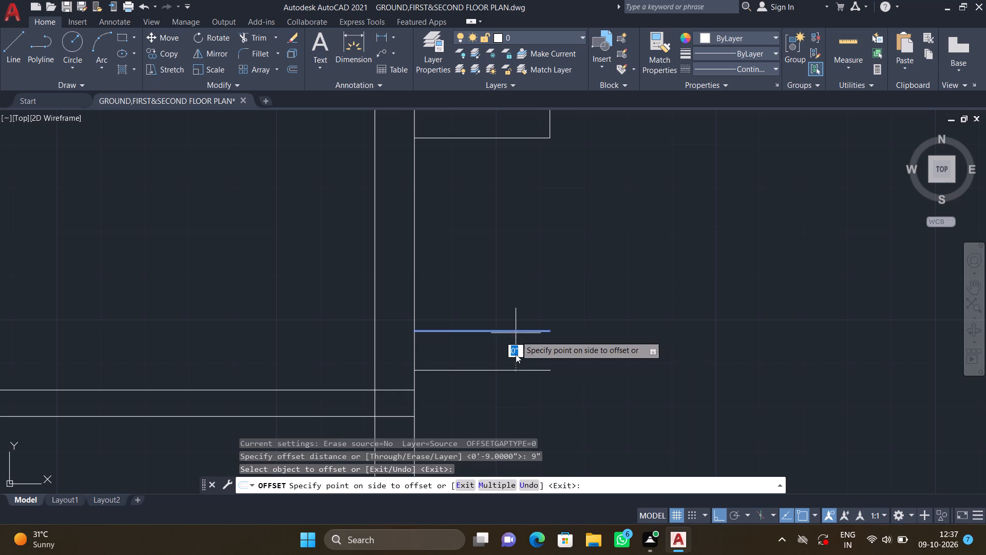
{"action": "double_click", "coordinate": [513, 384]}
{"action": "key", "text": "Return"}
Draw a vertical line closing the outer ends of the lowest 9"-spaced pair outside the right wall.
{"action": "key", "text": "l"}
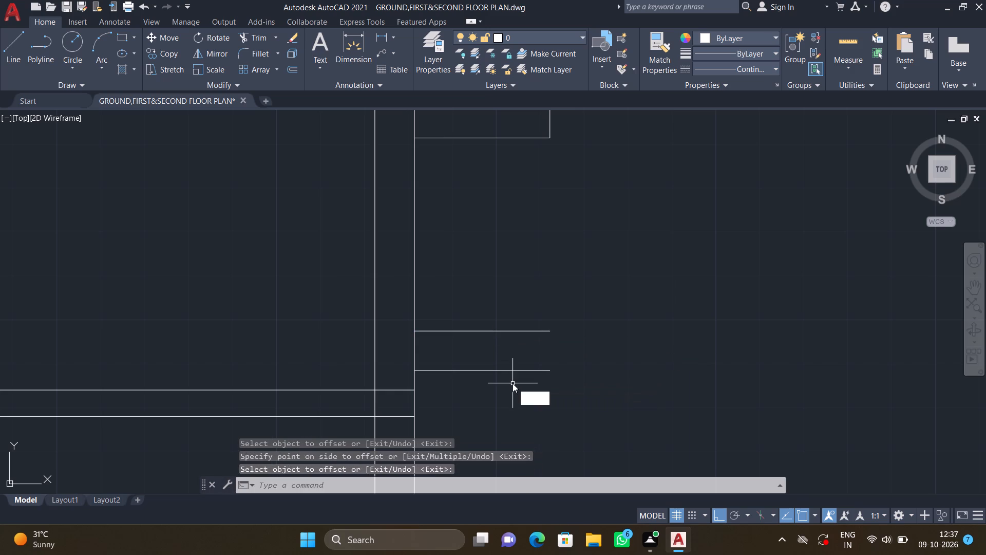
{"action": "key", "text": "Return"}
{"action": "scroll", "coordinate": [558, 334], "scroll_direction": "up", "scroll_amount": 1}
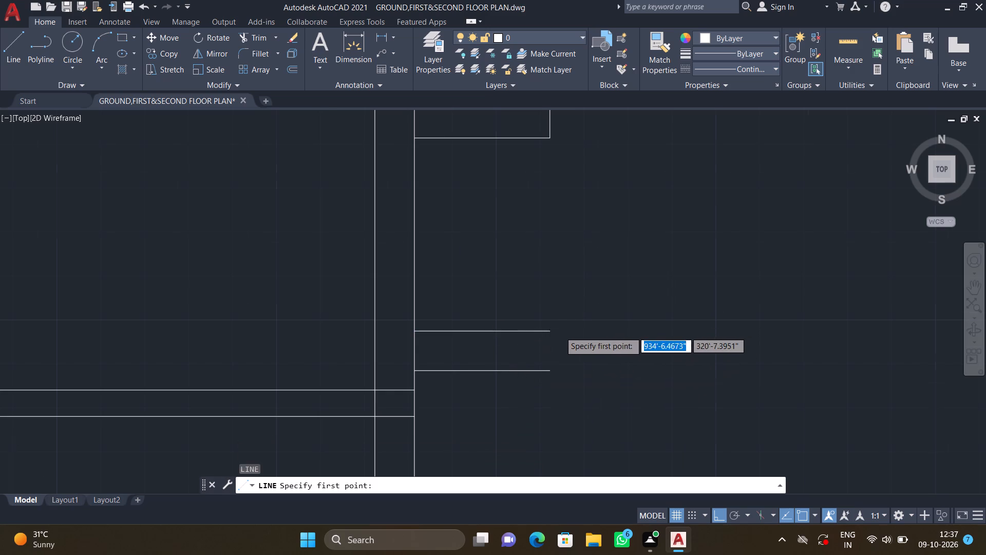
{"action": "double_click", "coordinate": [544, 328]}
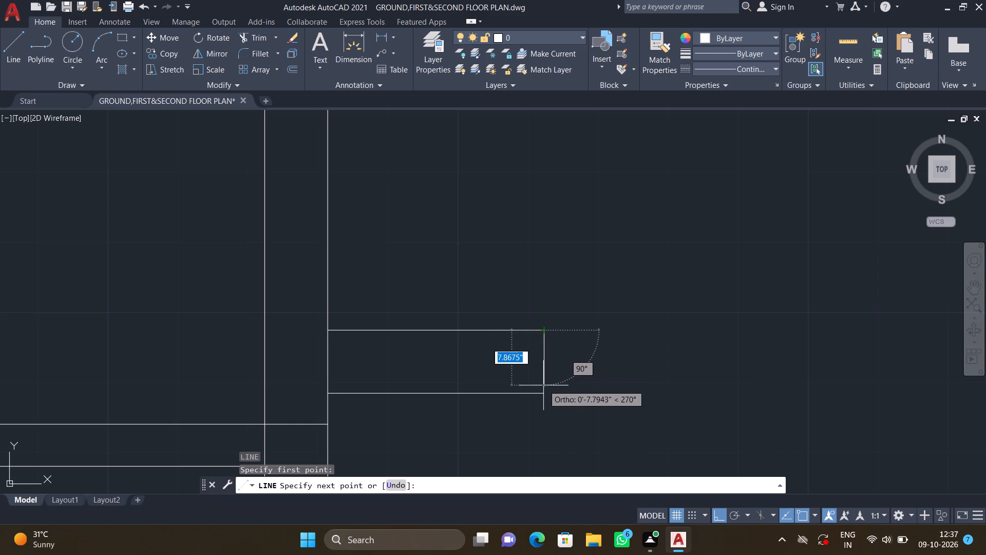
{"action": "left_click", "coordinate": [543, 392]}
{"action": "key", "text": "Return"}
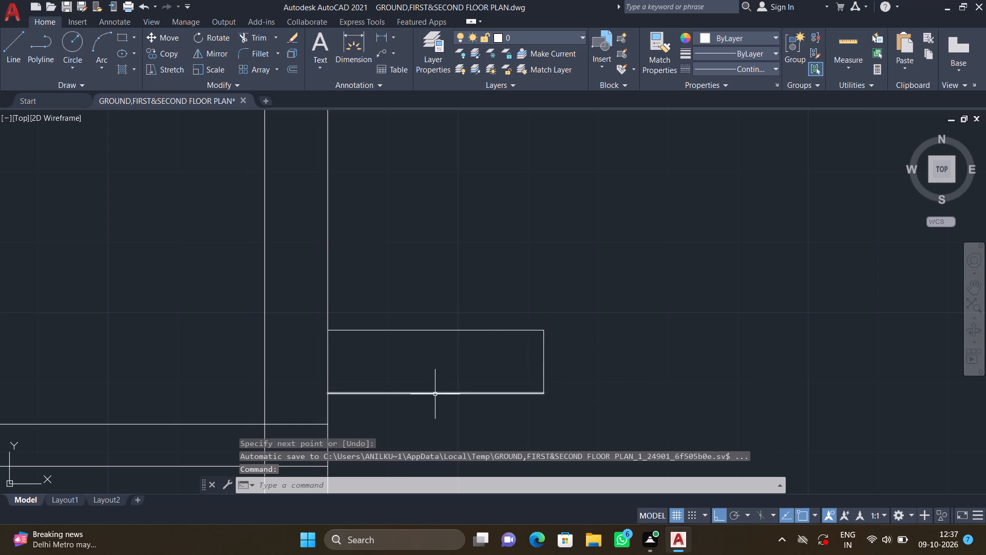
Draw a vertical line joining the outer corners of the upper and middle projections on the right wall.
{"action": "scroll", "coordinate": [454, 371], "scroll_direction": "down", "scroll_amount": 2}
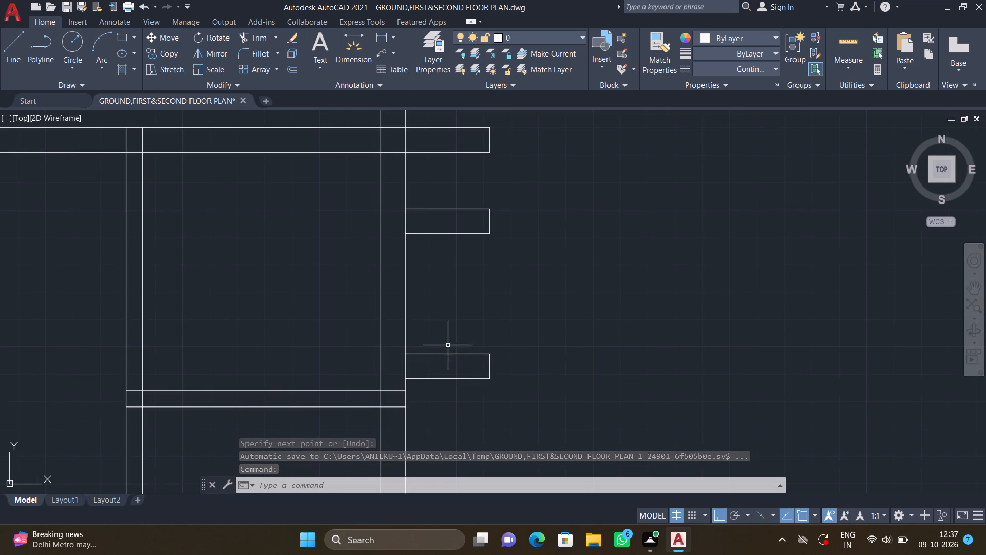
{"action": "middle_click_drag", "start_coordinate": [447, 341], "coordinate": [507, 346]}
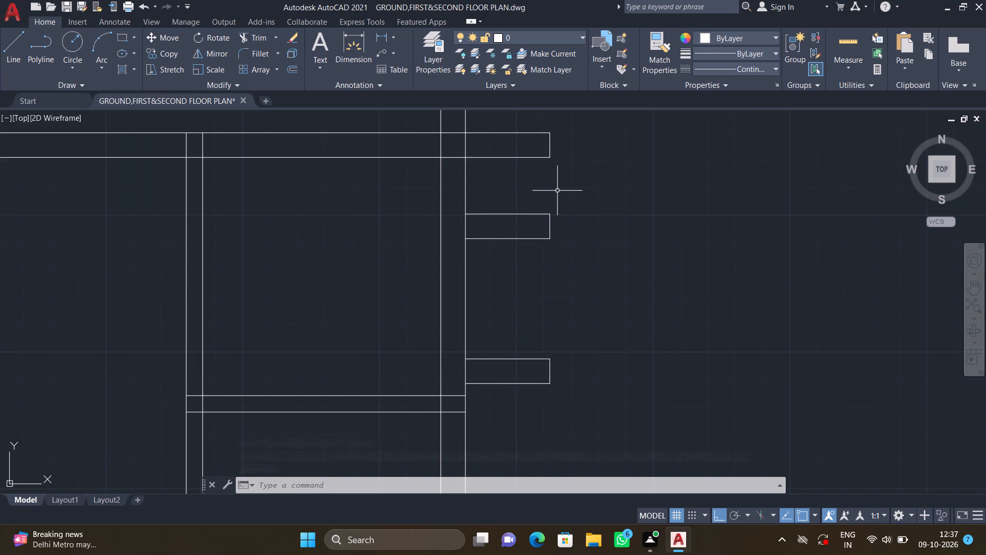
{"action": "scroll", "coordinate": [556, 191], "scroll_direction": "up", "scroll_amount": 2}
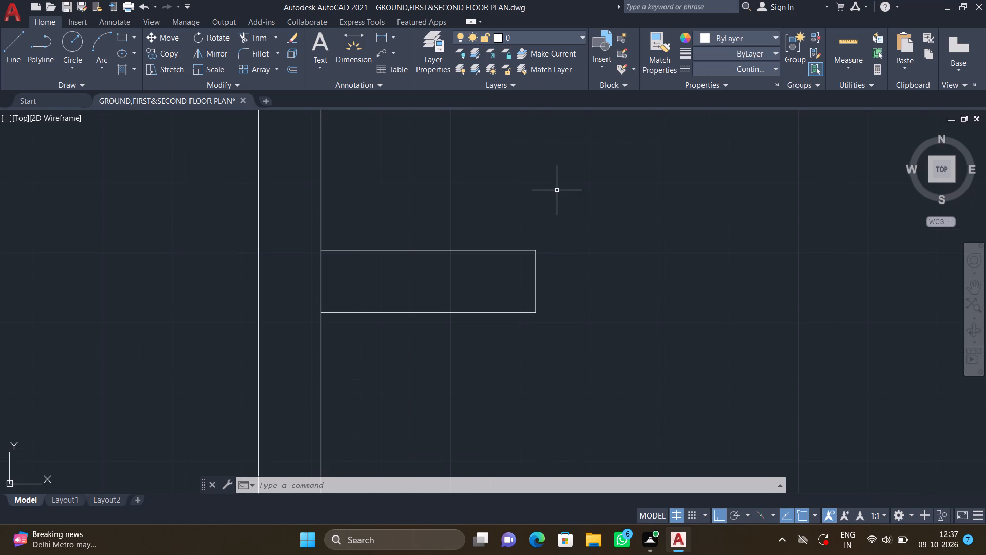
{"action": "key", "text": "l"}
{"action": "key", "text": "Return"}
{"action": "scroll", "coordinate": [559, 190], "scroll_direction": "down", "scroll_amount": 1}
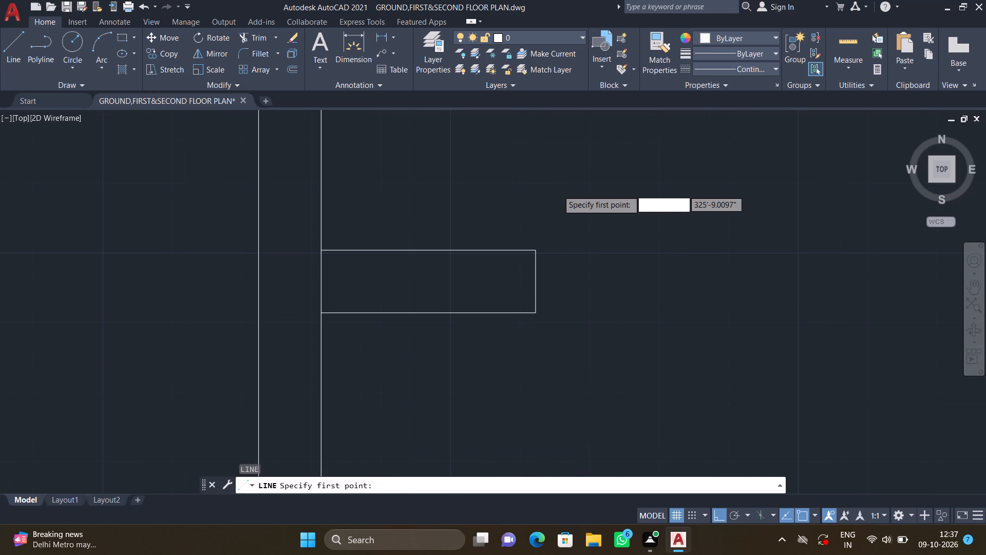
{"action": "scroll", "coordinate": [559, 191], "scroll_direction": "down", "scroll_amount": 1}
{"action": "middle_click_drag", "start_coordinate": [547, 199], "coordinate": [532, 262]}
{"action": "scroll", "coordinate": [525, 226], "scroll_direction": "up", "scroll_amount": 2}
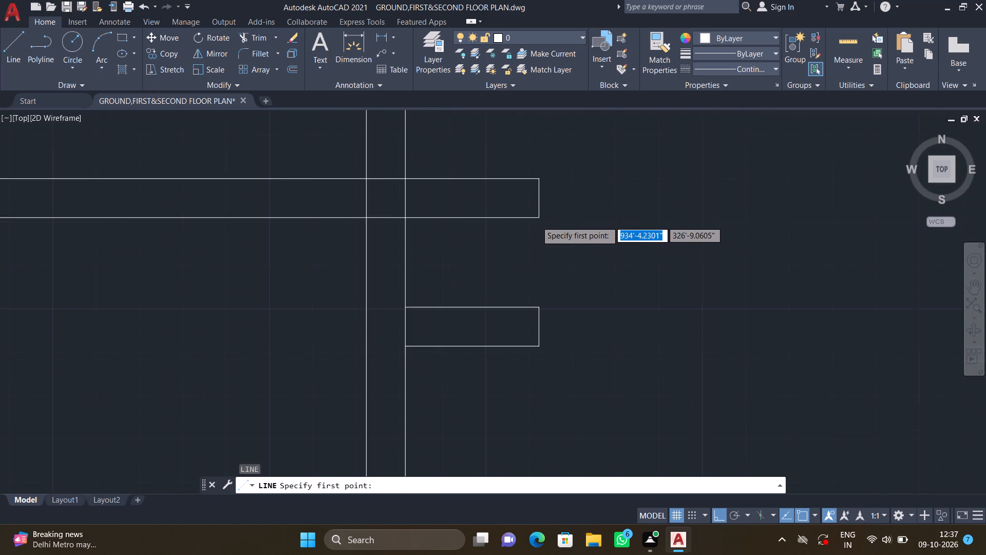
{"action": "scroll", "coordinate": [536, 221], "scroll_direction": "up", "scroll_amount": 1}
{"action": "left_click_drag", "start_coordinate": [538, 215], "coordinate": [540, 224]}
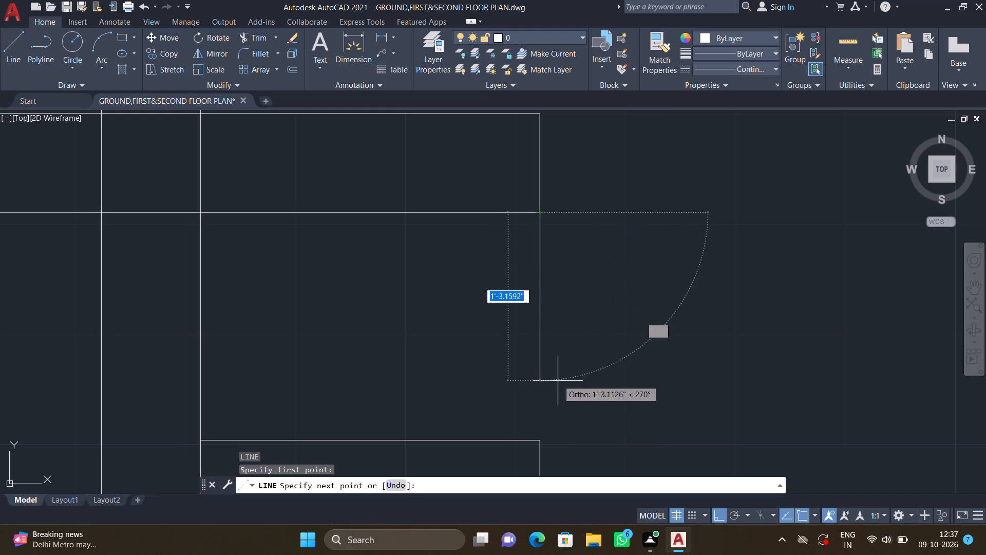
{"action": "middle_click_drag", "start_coordinate": [553, 377], "coordinate": [530, 294]}
{"action": "scroll", "coordinate": [532, 295], "scroll_direction": "down", "scroll_amount": 2}
{"action": "scroll", "coordinate": [535, 318], "scroll_direction": "up", "scroll_amount": 2}
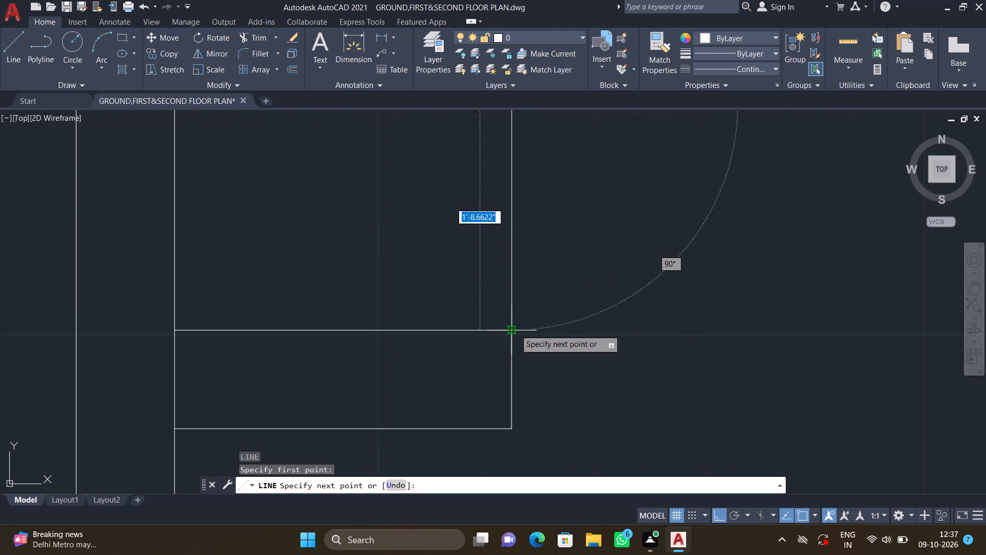
{"action": "left_click", "coordinate": [513, 328]}
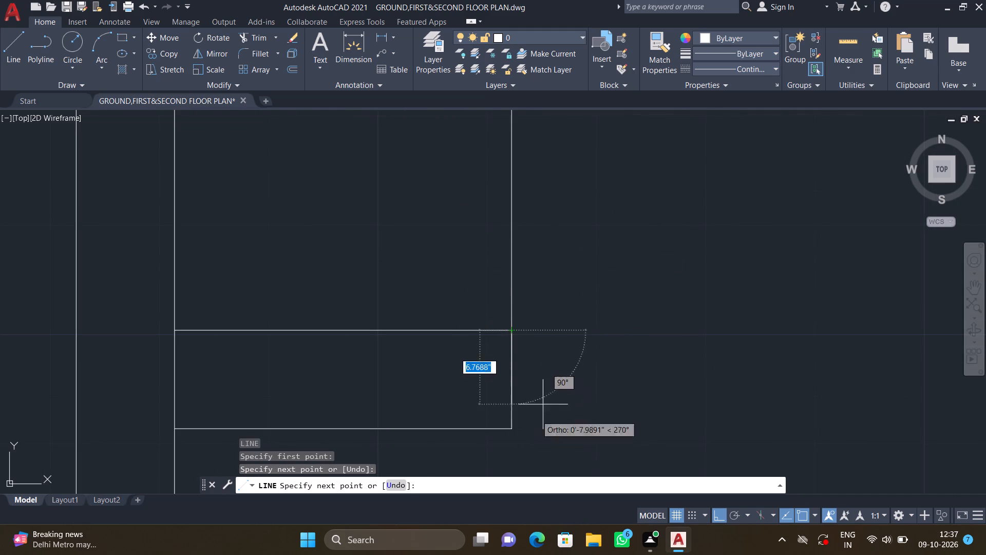
{"action": "key", "text": "Return"}
Draw a vertical line joining the outer corners of the middle and lowest projections on the right wall.
{"action": "scroll", "coordinate": [595, 328], "scroll_direction": "down", "scroll_amount": 2}
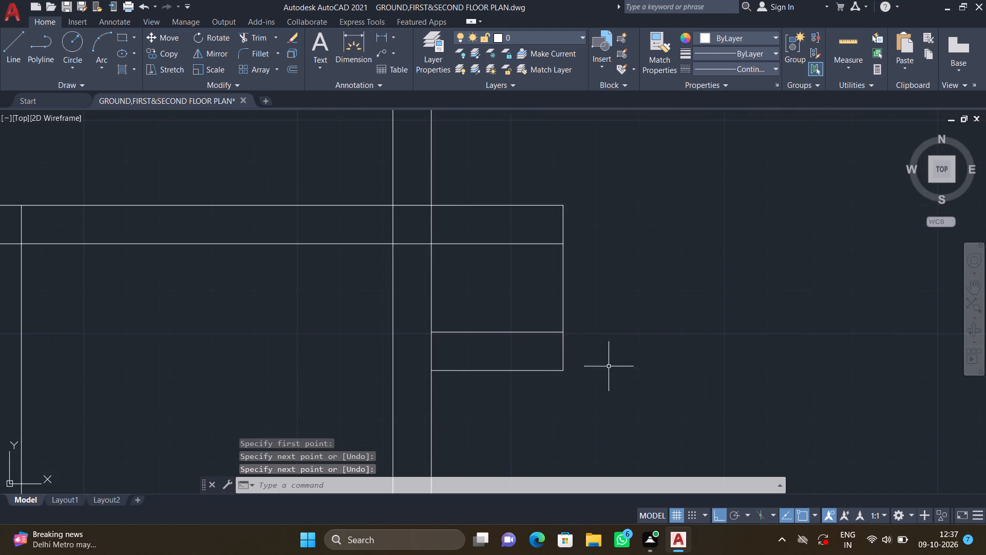
{"action": "middle_click_drag", "start_coordinate": [601, 377], "coordinate": [538, 284]}
{"action": "scroll", "coordinate": [538, 284], "scroll_direction": "down", "scroll_amount": 1}
{"action": "key", "text": "l"}
{"action": "key", "text": "Return"}
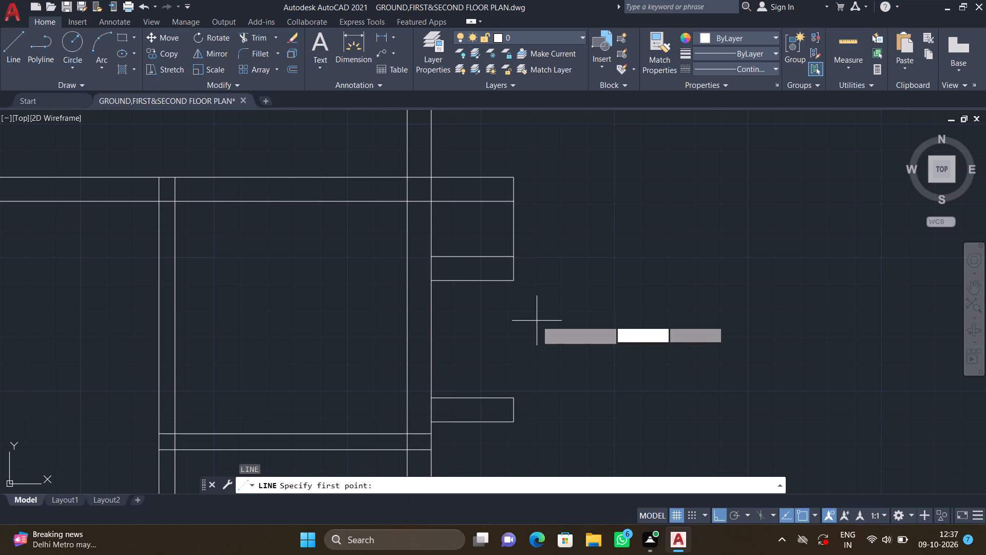
{"action": "scroll", "coordinate": [515, 286], "scroll_direction": "up", "scroll_amount": 2}
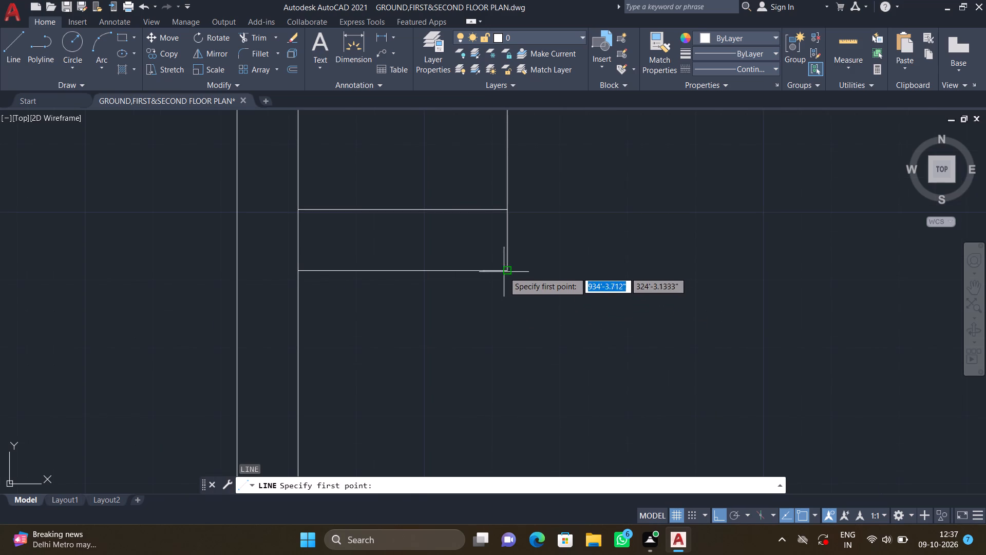
{"action": "left_click", "coordinate": [508, 272]}
{"action": "scroll", "coordinate": [530, 349], "scroll_direction": "down", "scroll_amount": 2}
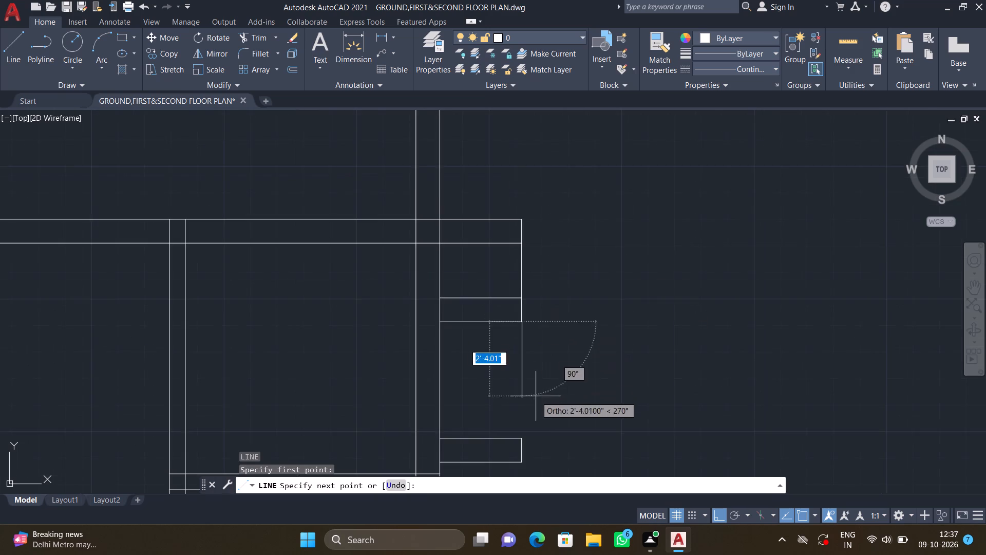
{"action": "middle_click_drag", "start_coordinate": [532, 390], "coordinate": [508, 301]}
{"action": "scroll", "coordinate": [504, 351], "scroll_direction": "up", "scroll_amount": 2}
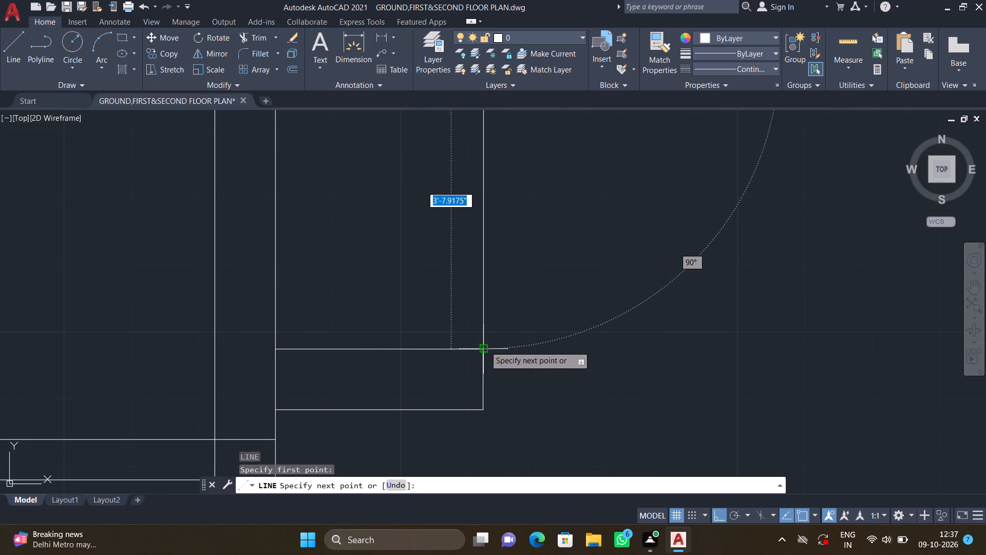
{"action": "left_click", "coordinate": [485, 346]}
{"action": "key", "text": "Return"}
Draw a strip about 4" wide and 7'-8" long outside the joined right-wall projections, from their top outer corner to their bottom outer corner.
{"action": "scroll", "coordinate": [488, 321], "scroll_direction": "down", "scroll_amount": 3}
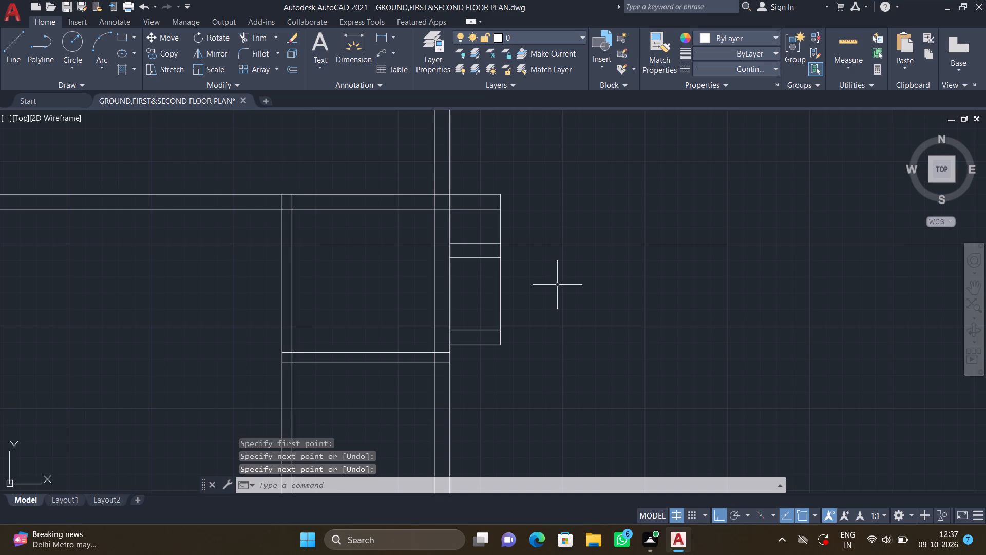
{"action": "middle_click_drag", "start_coordinate": [547, 286], "coordinate": [479, 326]}
{"action": "scroll", "coordinate": [449, 250], "scroll_direction": "up", "scroll_amount": 2}
{"action": "key", "text": "l"}
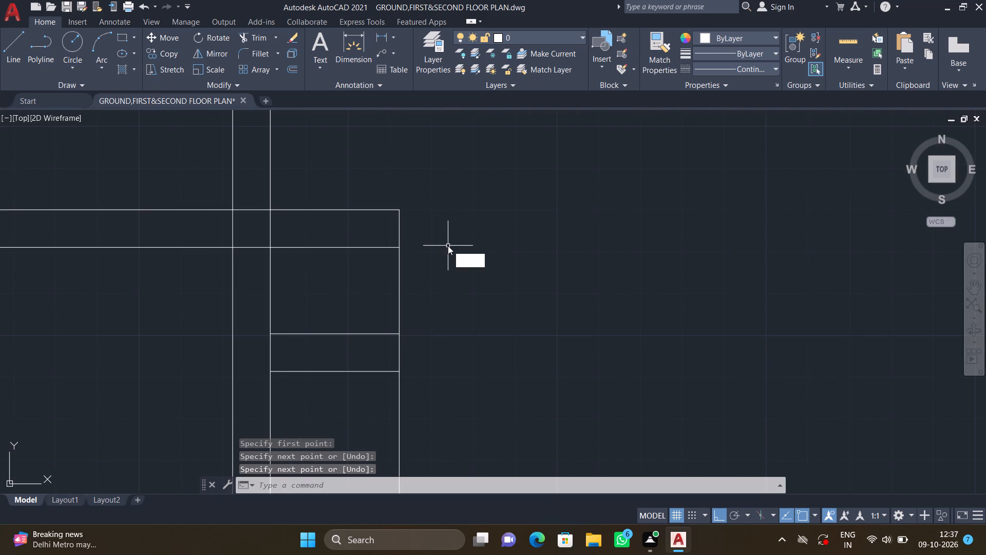
{"action": "key", "text": "Return"}
{"action": "scroll", "coordinate": [389, 211], "scroll_direction": "up", "scroll_amount": 2}
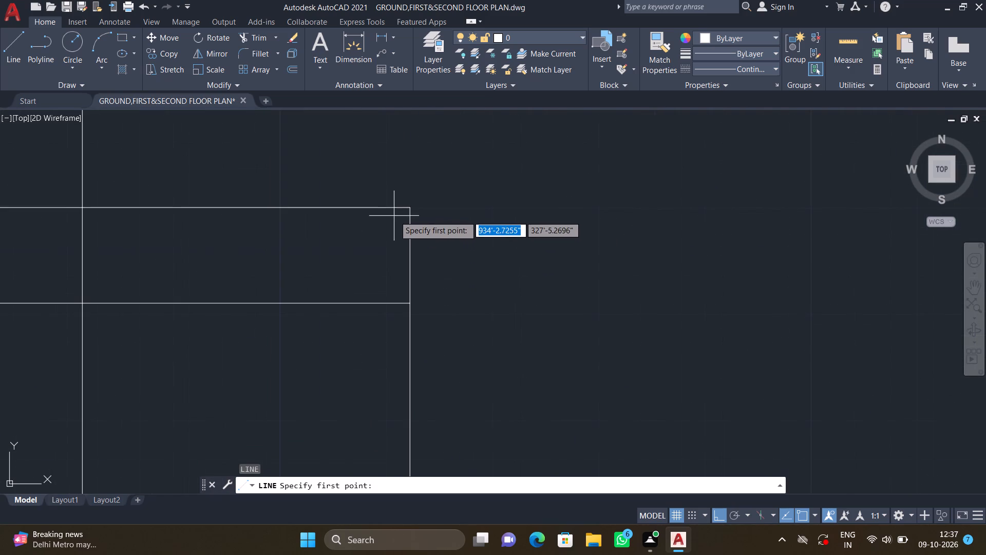
{"action": "left_click", "coordinate": [411, 208]}
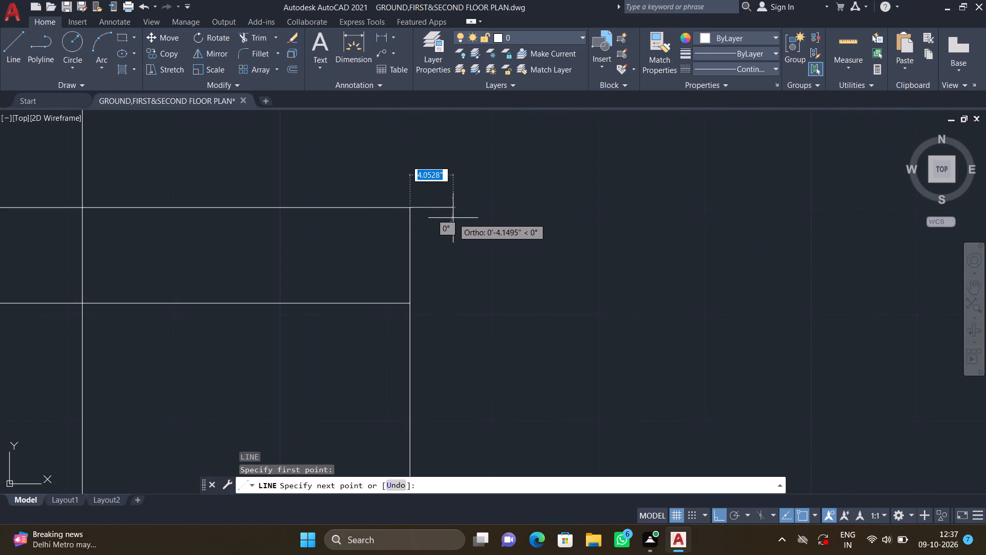
{"action": "double_click", "coordinate": [451, 216]}
{"action": "scroll", "coordinate": [463, 294], "scroll_direction": "down", "scroll_amount": 2}
{"action": "middle_click_drag", "start_coordinate": [478, 380], "coordinate": [464, 321]}
{"action": "scroll", "coordinate": [467, 324], "scroll_direction": "down", "scroll_amount": 1}
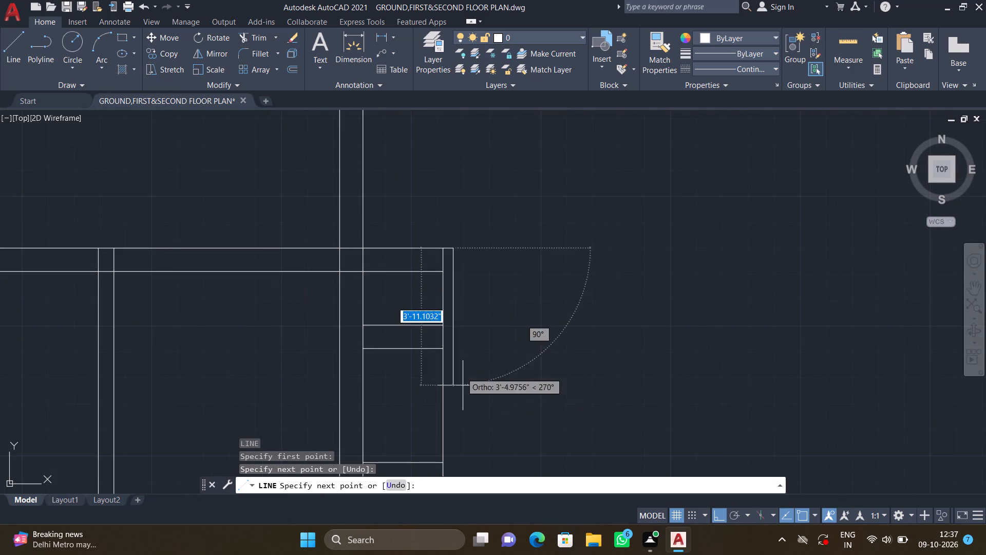
{"action": "middle_click_drag", "start_coordinate": [463, 401], "coordinate": [458, 339]}
{"action": "scroll", "coordinate": [454, 429], "scroll_direction": "up", "scroll_amount": 1}
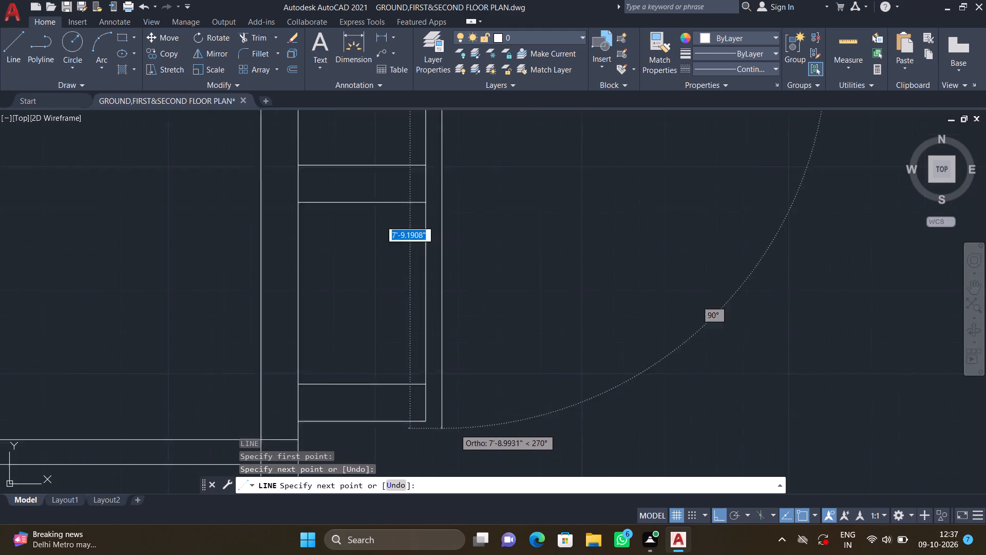
{"action": "scroll", "coordinate": [454, 429], "scroll_direction": "up", "scroll_amount": 2}
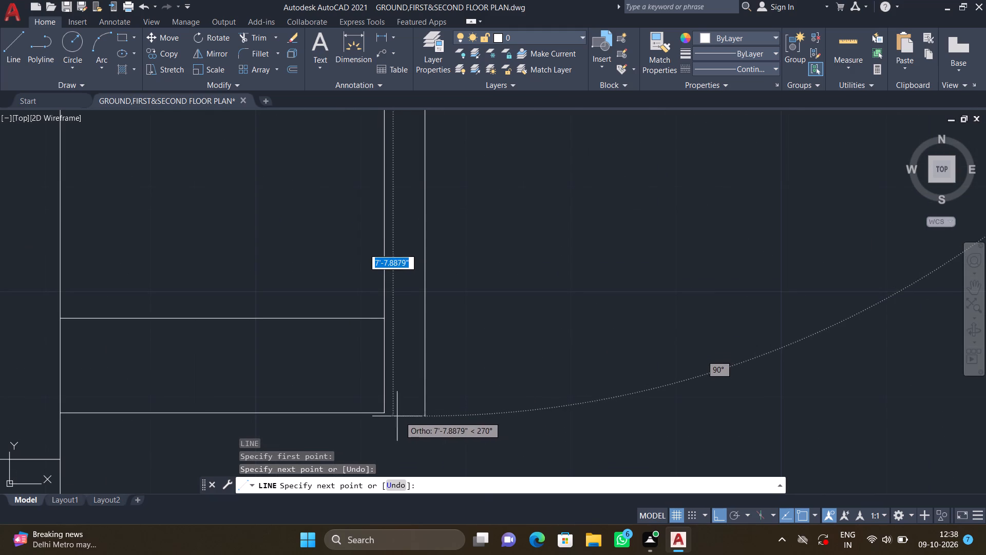
{"action": "left_click", "coordinate": [423, 413]}
{"action": "scroll", "coordinate": [391, 411], "scroll_direction": "up", "scroll_amount": 3}
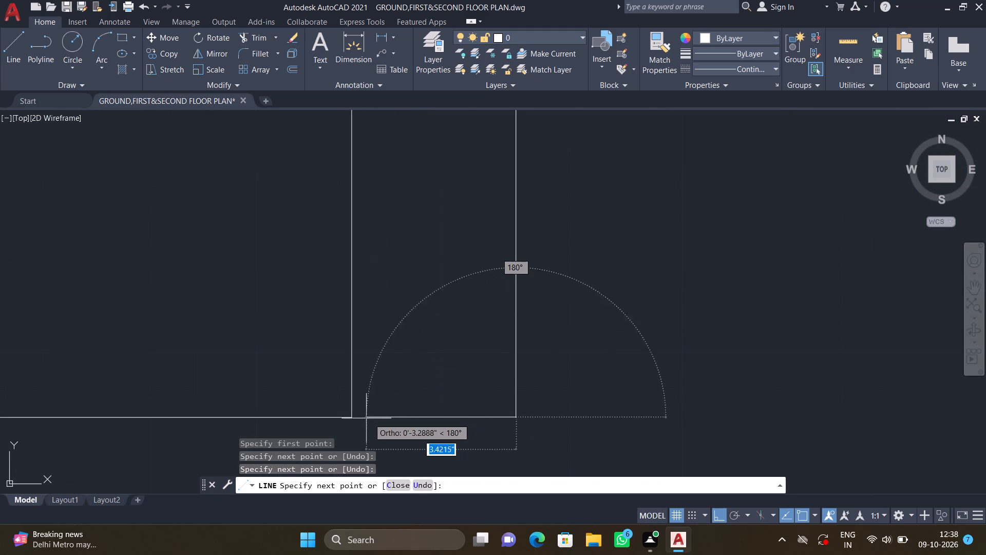
{"action": "left_click", "coordinate": [353, 418]}
{"action": "key", "text": "Return"}
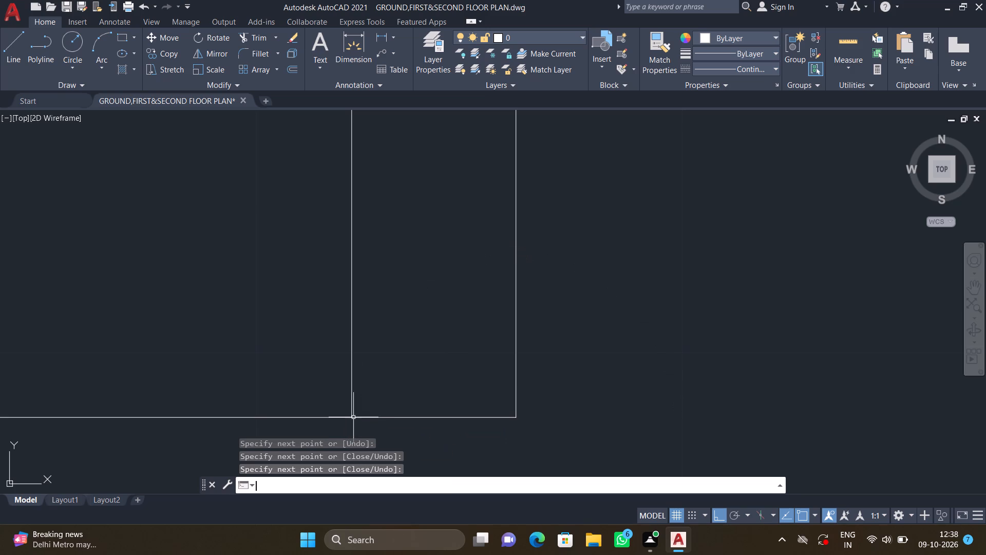
Examine the new plan's right wall against the furnished plan beside it to locate the next projection.
{"action": "scroll", "coordinate": [372, 443], "scroll_direction": "down", "scroll_amount": 4}
{"action": "scroll", "coordinate": [515, 373], "scroll_direction": "down", "scroll_amount": 3}
{"action": "middle_click_drag", "start_coordinate": [491, 414], "coordinate": [505, 360]}
{"action": "scroll", "coordinate": [509, 360], "scroll_direction": "down", "scroll_amount": 2}
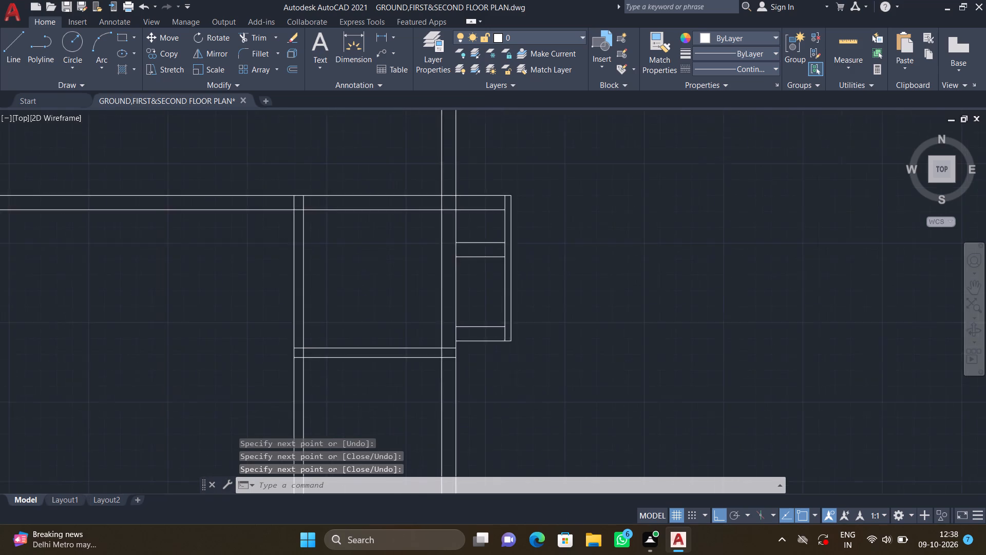
{"action": "scroll", "coordinate": [509, 359], "scroll_direction": "down", "scroll_amount": 1}
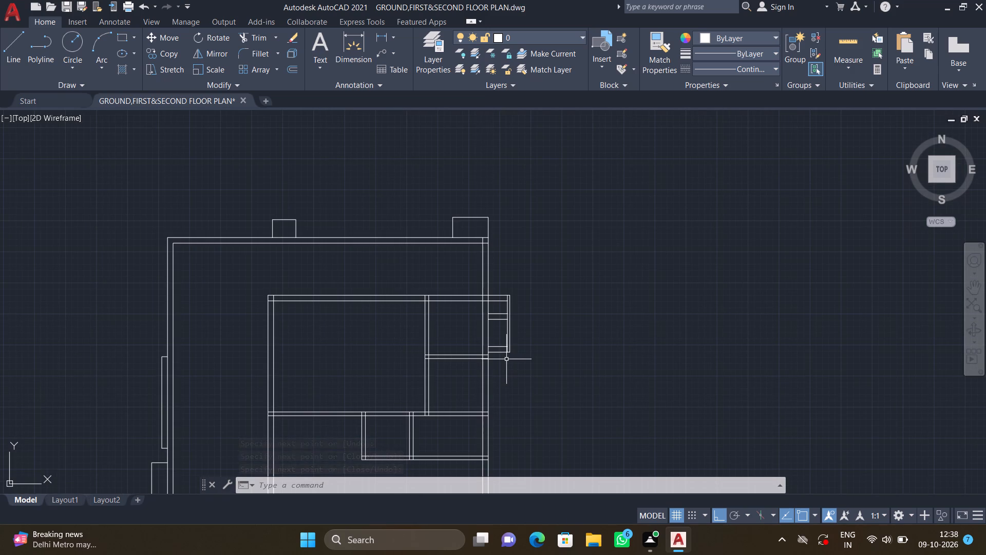
{"action": "middle_click_drag", "start_coordinate": [510, 408], "coordinate": [502, 402]}
{"action": "middle_click_drag", "start_coordinate": [502, 402], "coordinate": [488, 351]}
{"action": "scroll", "coordinate": [489, 348], "scroll_direction": "down", "scroll_amount": 2}
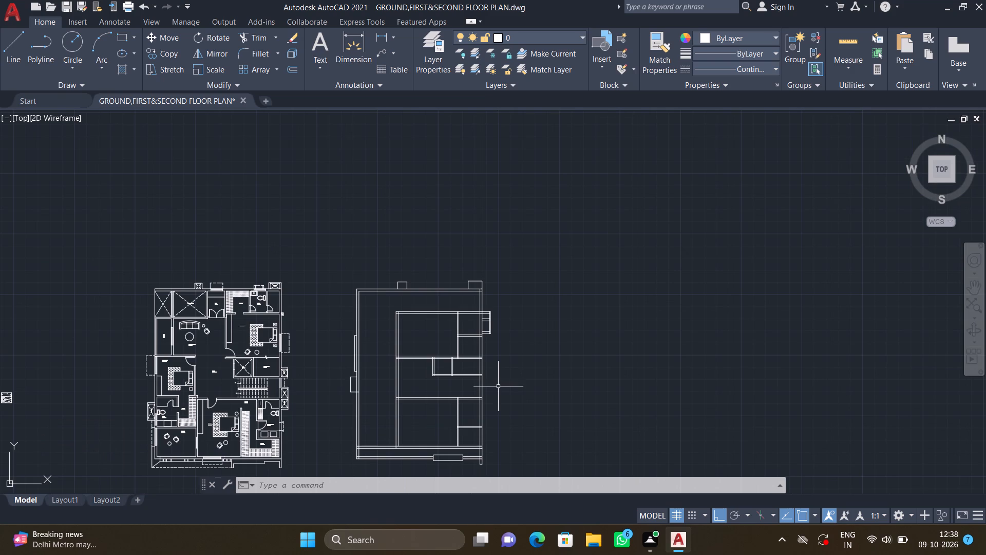
Draw a stepped line from the partition above the small rooms at the right wall: about 7" outward, 5.4" down, and 5.5" outward.
{"action": "scroll", "coordinate": [458, 322], "scroll_direction": "up", "scroll_amount": 3}
{"action": "middle_click_drag", "start_coordinate": [539, 374], "coordinate": [512, 283]}
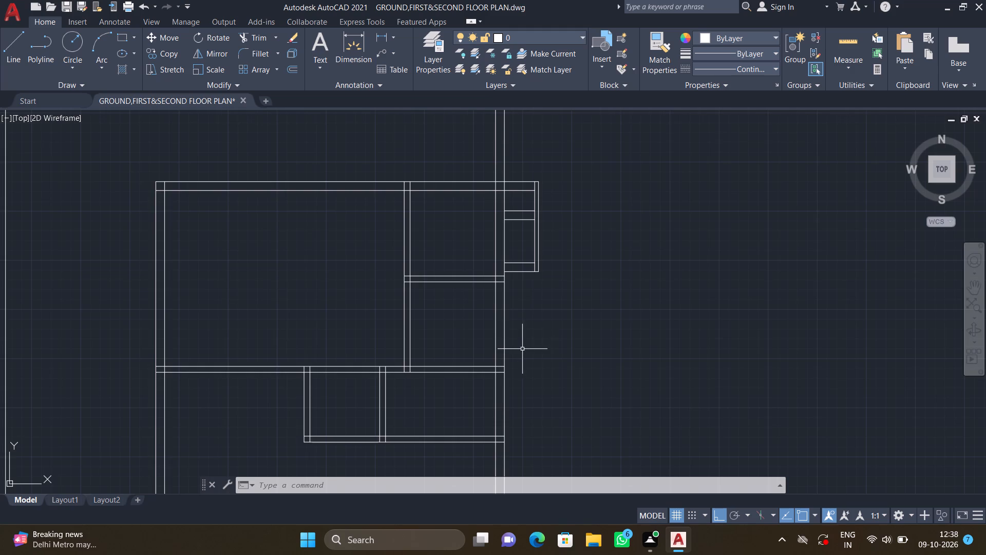
{"action": "middle_click_drag", "start_coordinate": [521, 347], "coordinate": [514, 316]}
{"action": "key", "text": "l"}
{"action": "key", "text": "Return"}
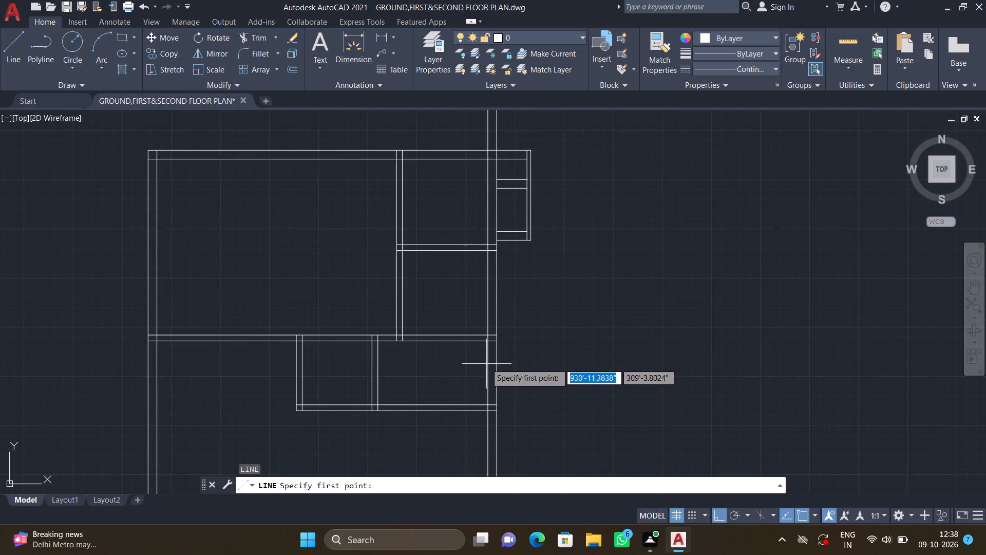
{"action": "middle_click_drag", "start_coordinate": [486, 366], "coordinate": [467, 295]}
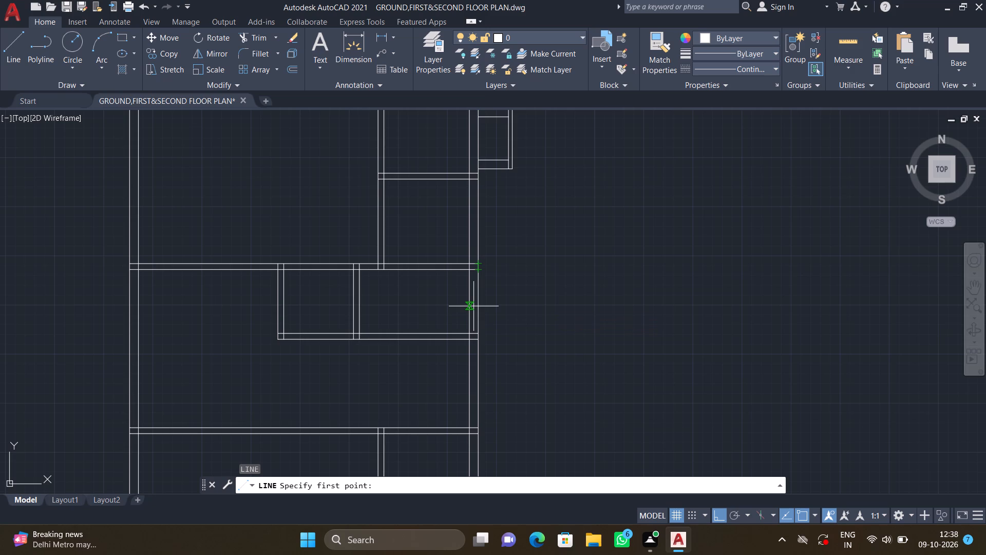
{"action": "scroll", "coordinate": [471, 286], "scroll_direction": "down", "scroll_amount": 3}
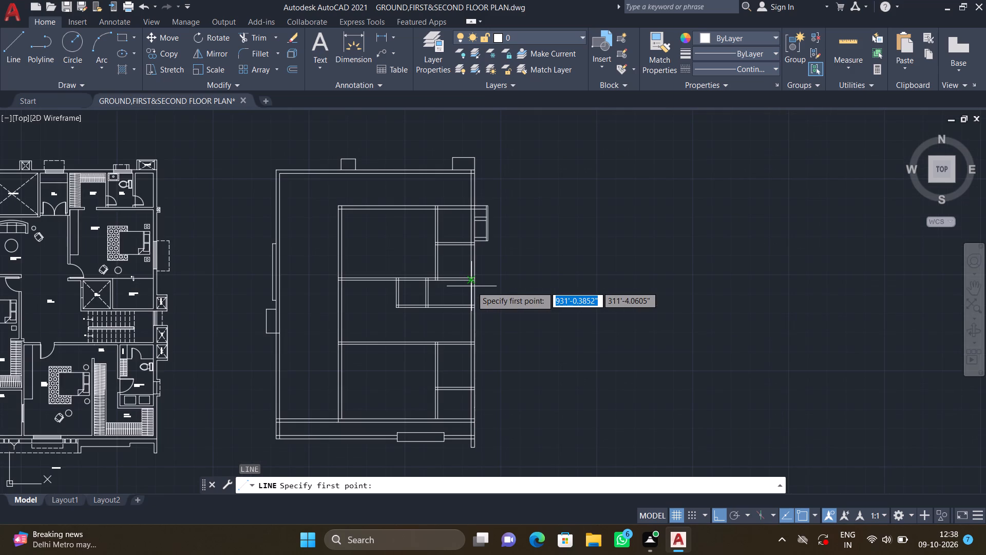
{"action": "scroll", "coordinate": [472, 282], "scroll_direction": "up", "scroll_amount": 3}
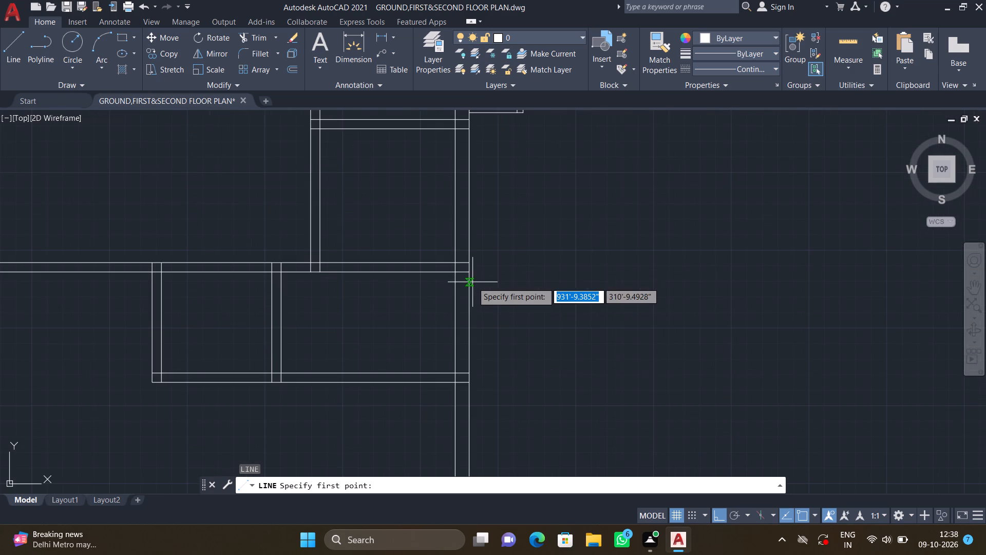
{"action": "scroll", "coordinate": [466, 262], "scroll_direction": "up", "scroll_amount": 2}
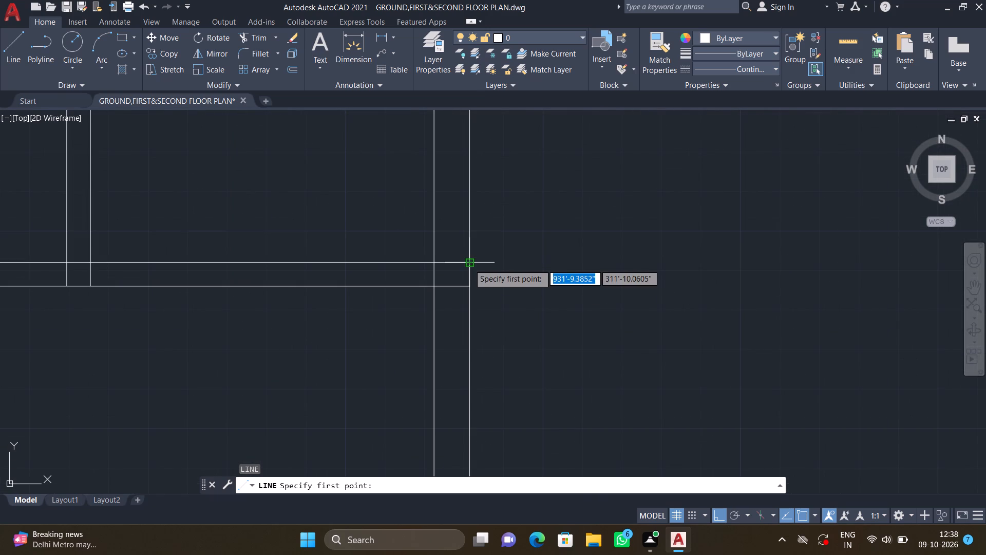
{"action": "double_click", "coordinate": [469, 264]}
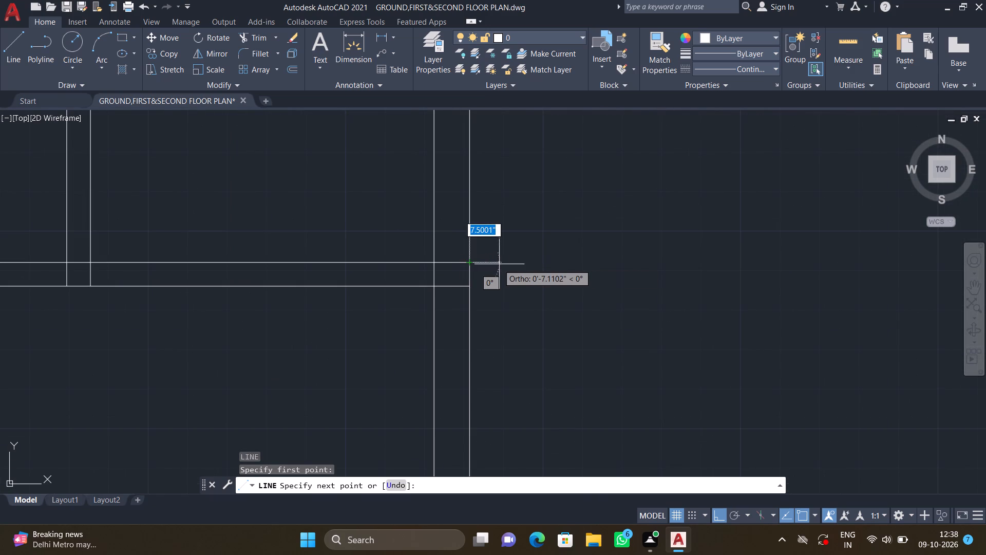
{"action": "scroll", "coordinate": [499, 263], "scroll_direction": "up", "scroll_amount": 2}
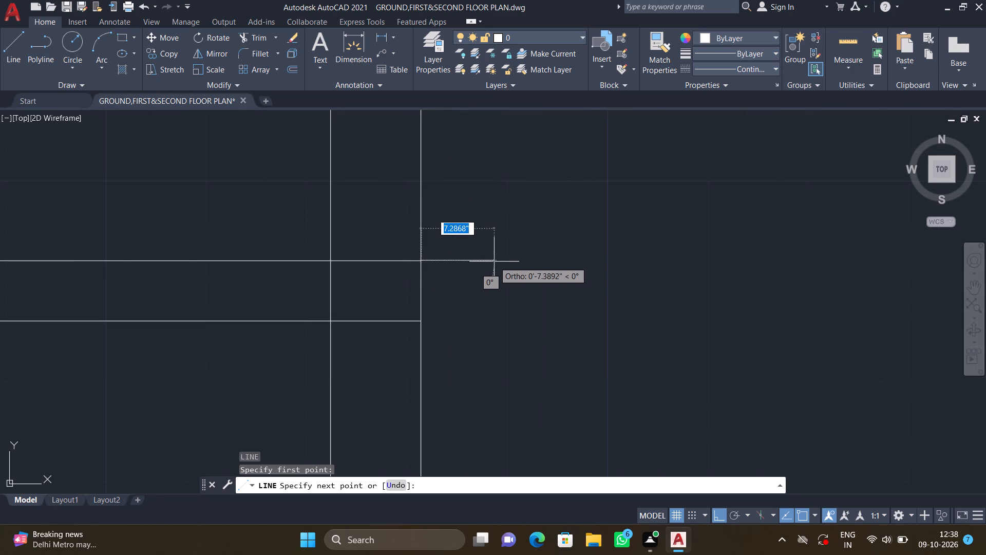
{"action": "left_click", "coordinate": [489, 262]}
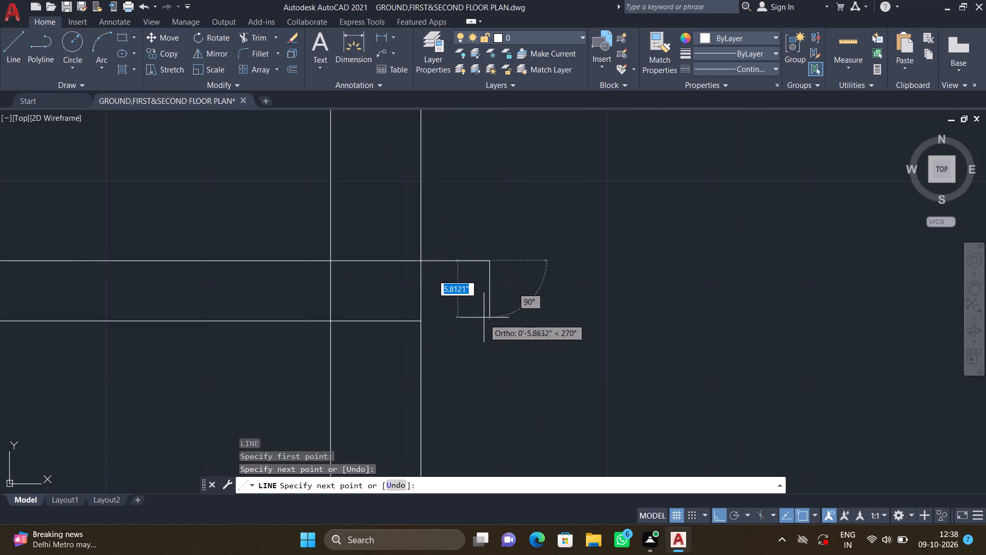
{"action": "scroll", "coordinate": [487, 314], "scroll_direction": "up", "scroll_amount": 2}
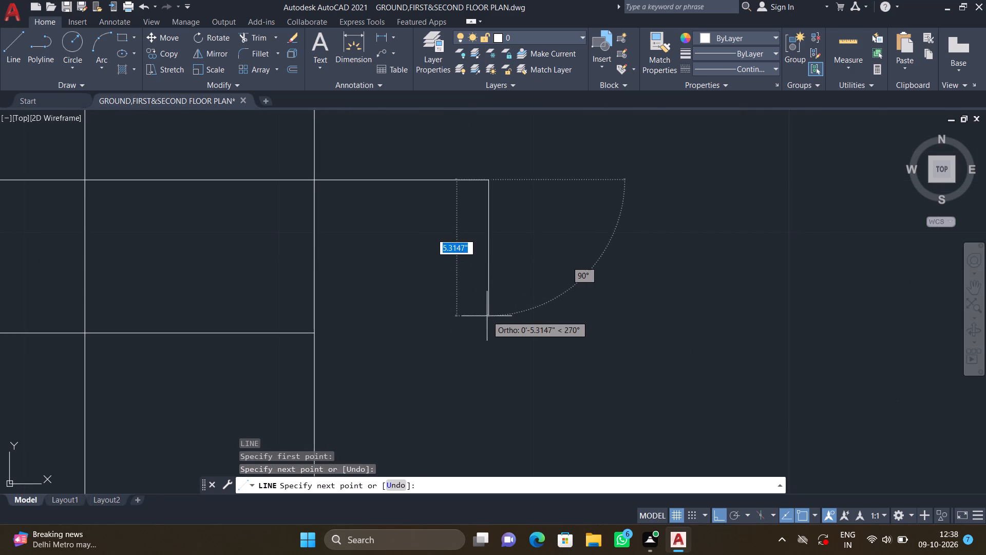
{"action": "double_click", "coordinate": [486, 318]}
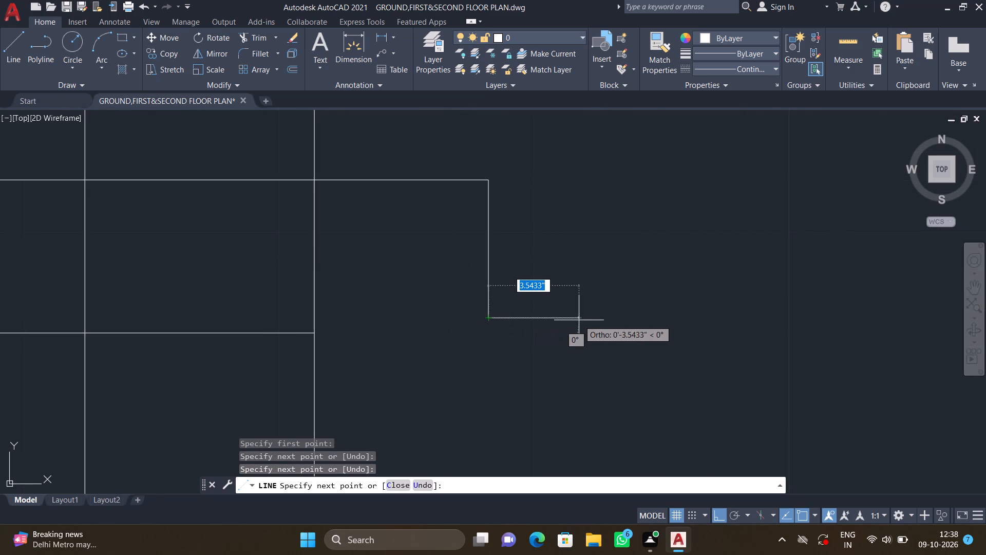
{"action": "scroll", "coordinate": [579, 320], "scroll_direction": "down", "scroll_amount": 1}
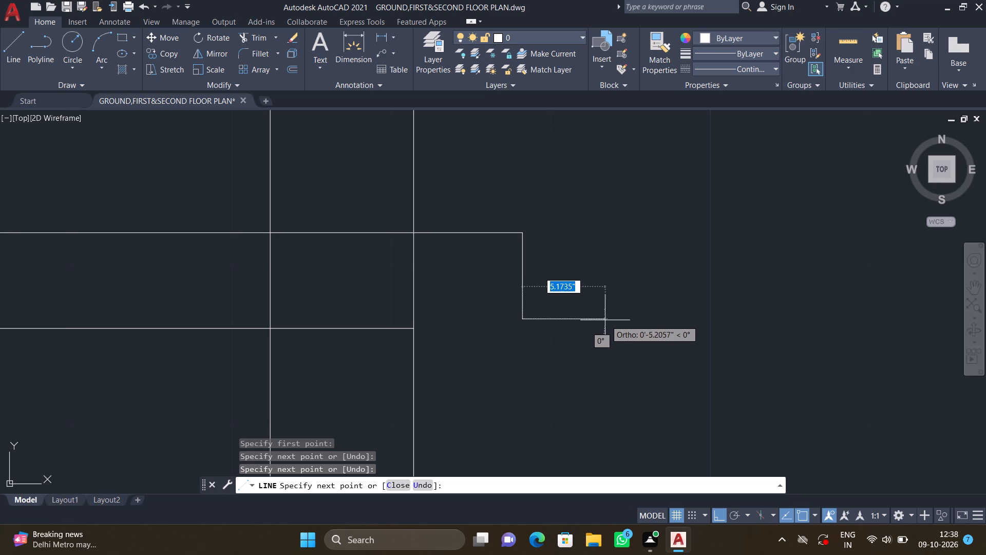
{"action": "double_click", "coordinate": [611, 320]}
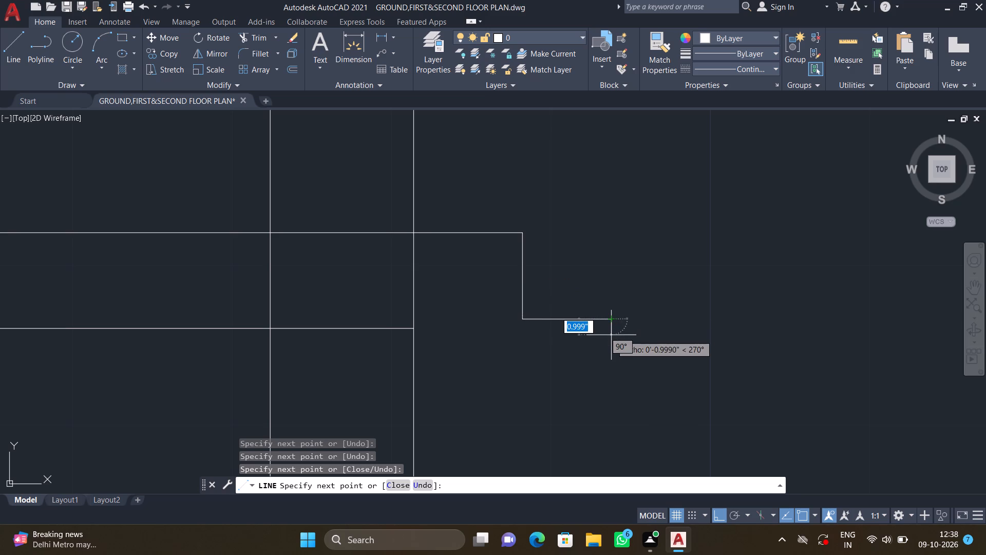
{"action": "key", "text": "Return"}
Offset the lower horizontal segment of the stepped line 9" downward.
{"action": "key", "text": "o"}
{"action": "key", "text": "Return"}
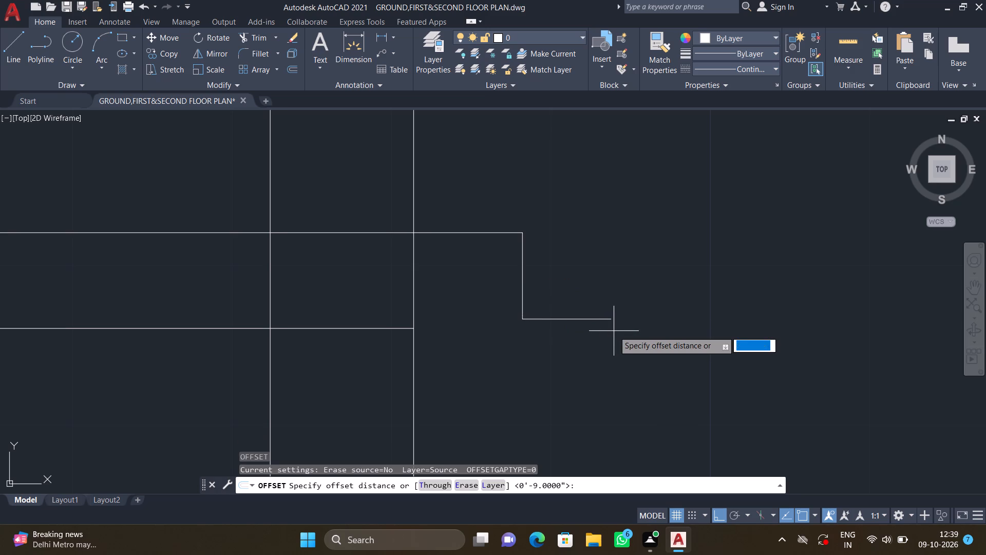
{"action": "type", "text": "9\""}
{"action": "key", "text": "Return"}
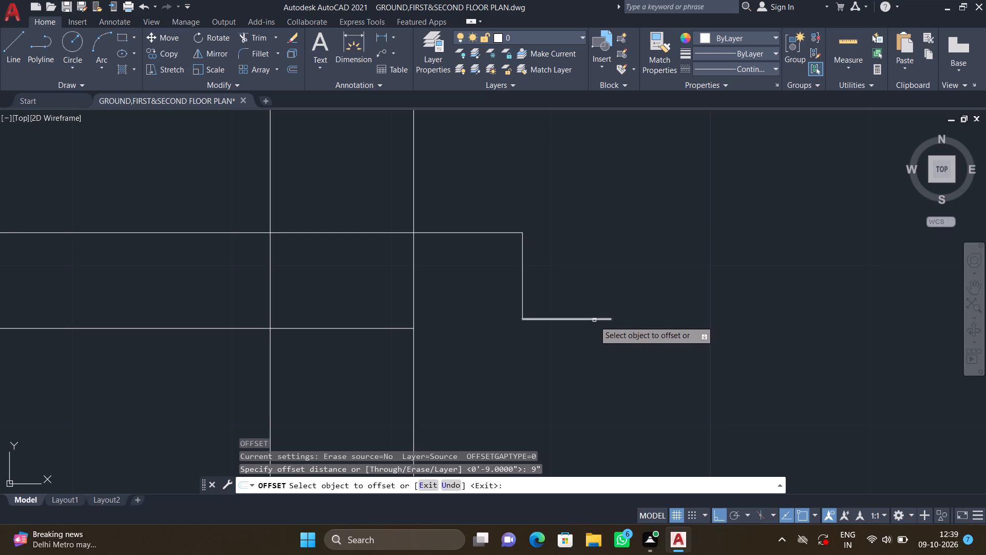
{"action": "double_click", "coordinate": [594, 320]}
{"action": "left_click", "coordinate": [586, 382]}
{"action": "key", "text": "Return"}
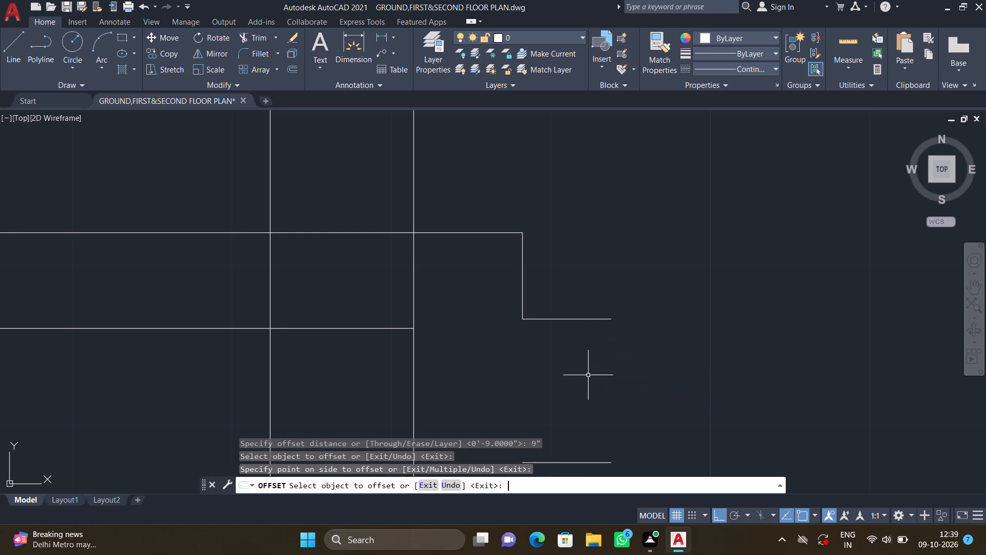
Extend the inner end of the offset line to the outer face of the right wall.
{"action": "scroll", "coordinate": [587, 354], "scroll_direction": "down", "scroll_amount": 3}
{"action": "middle_click_drag", "start_coordinate": [552, 371], "coordinate": [535, 307]}
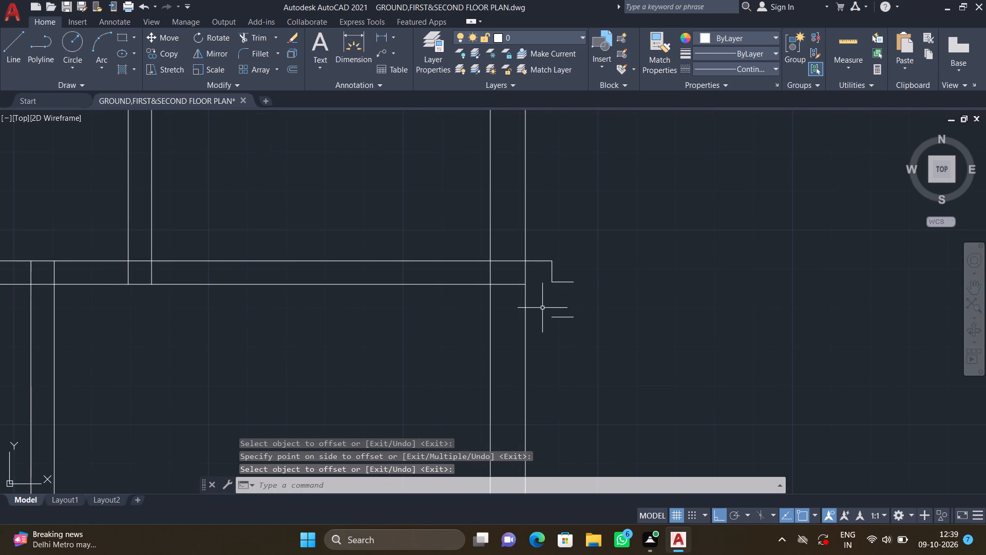
{"action": "scroll", "coordinate": [551, 335], "scroll_direction": "up", "scroll_amount": 1}
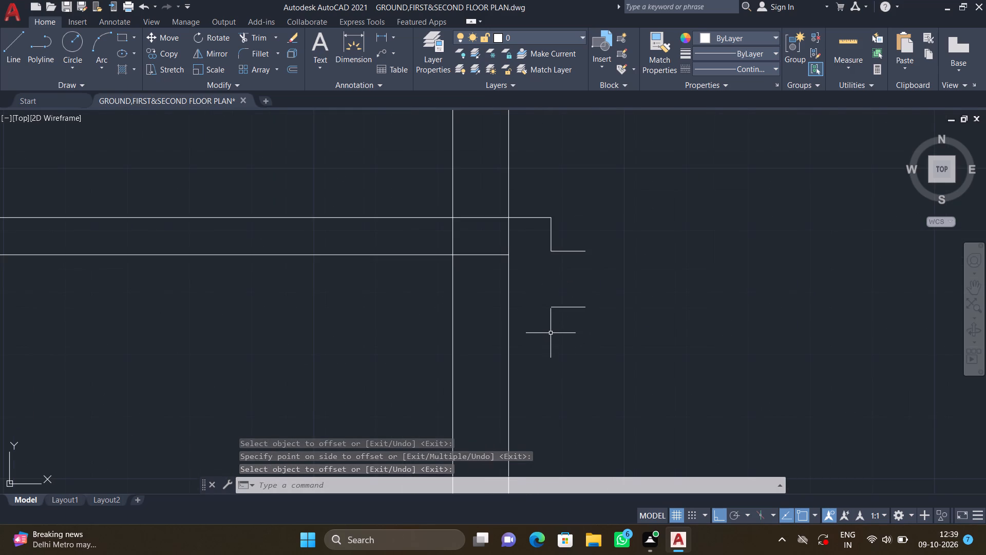
{"action": "type", "text": "EX"}
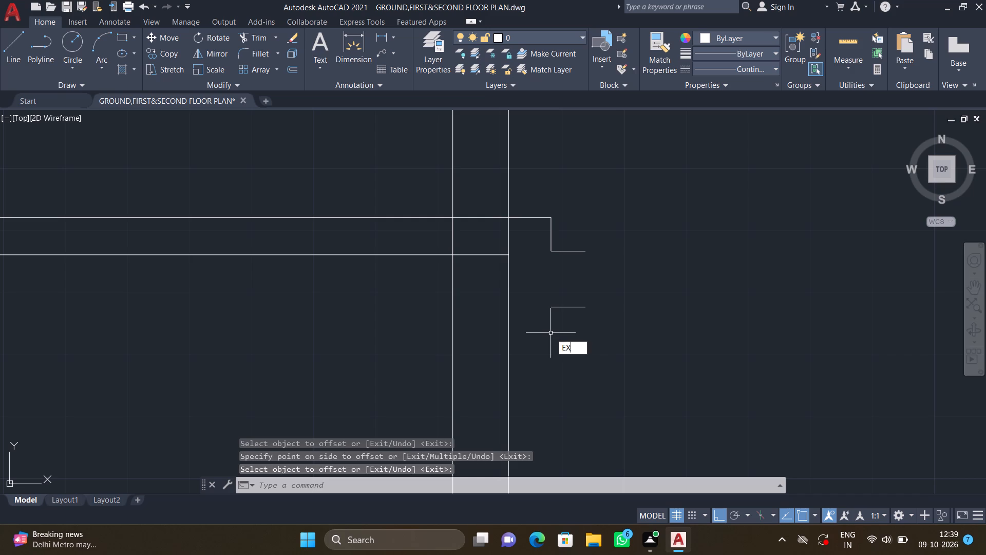
{"action": "key", "text": "Return"}
{"action": "left_click", "coordinate": [559, 306]}
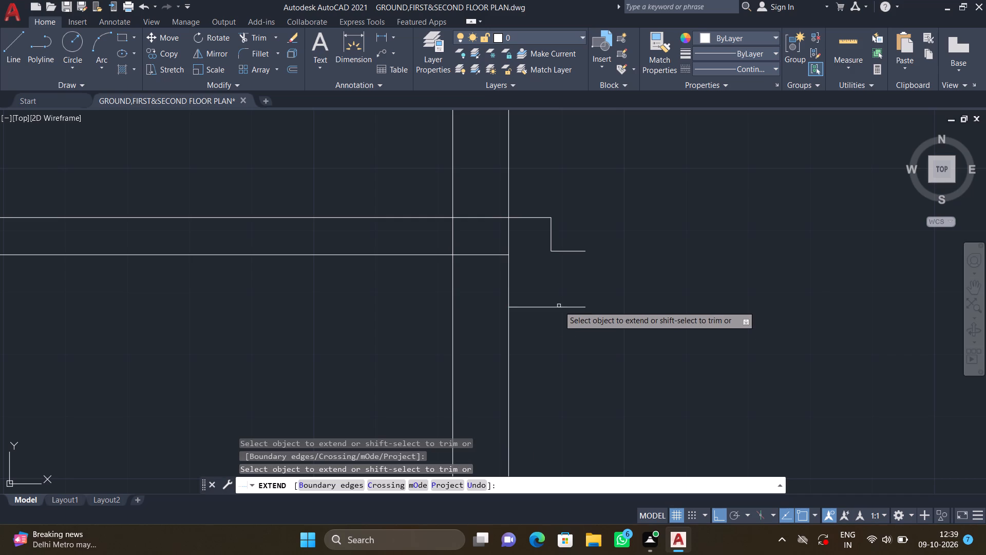
{"action": "key", "text": "Return"}
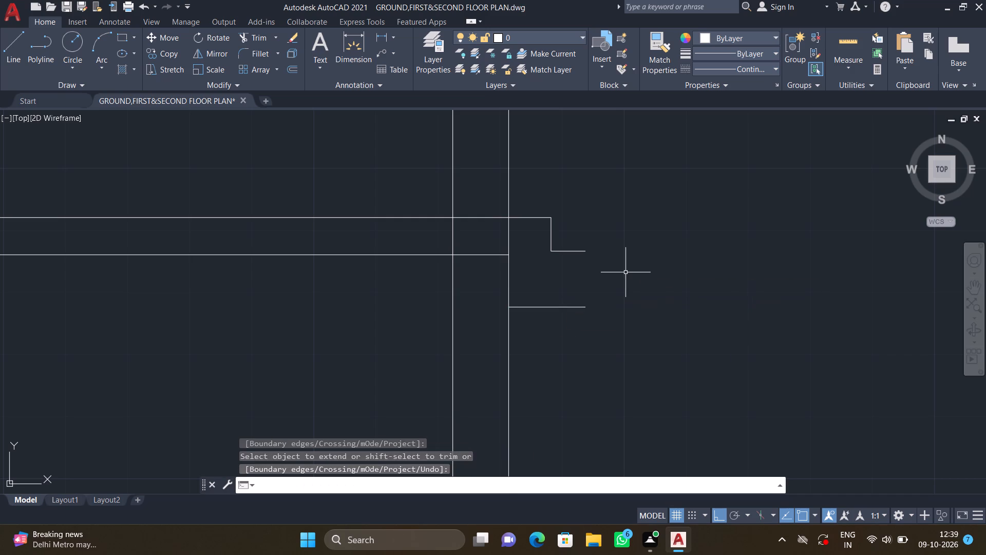
Draw a line from the stepped line's outer end about 1'-9" down, returning inward to the outer face of the right wall.
{"action": "key", "text": "l"}
{"action": "key", "text": "Return"}
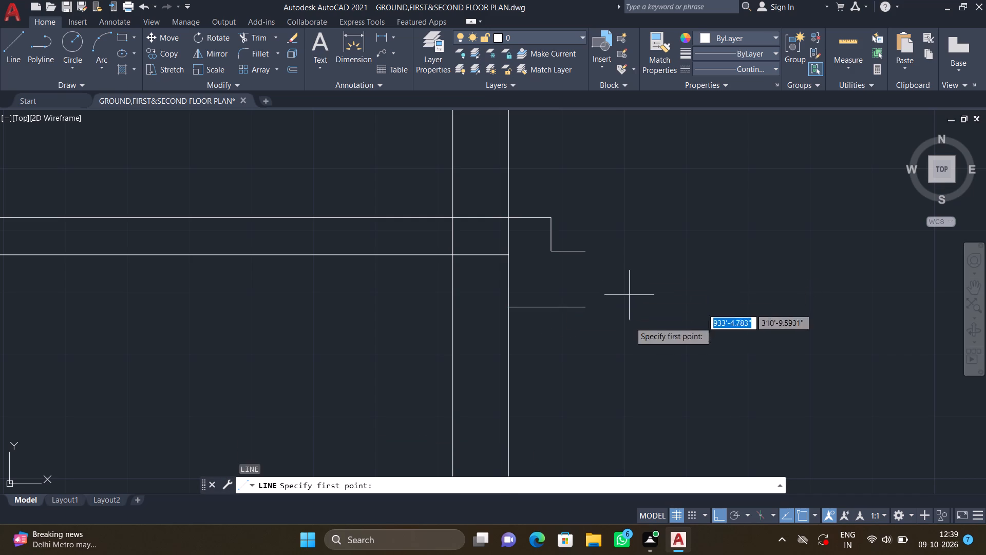
{"action": "double_click", "coordinate": [582, 248]}
{"action": "scroll", "coordinate": [581, 309], "scroll_direction": "up", "scroll_amount": 2}
{"action": "scroll", "coordinate": [600, 384], "scroll_direction": "down", "scroll_amount": 2}
{"action": "middle_click_drag", "start_coordinate": [586, 408], "coordinate": [568, 338]}
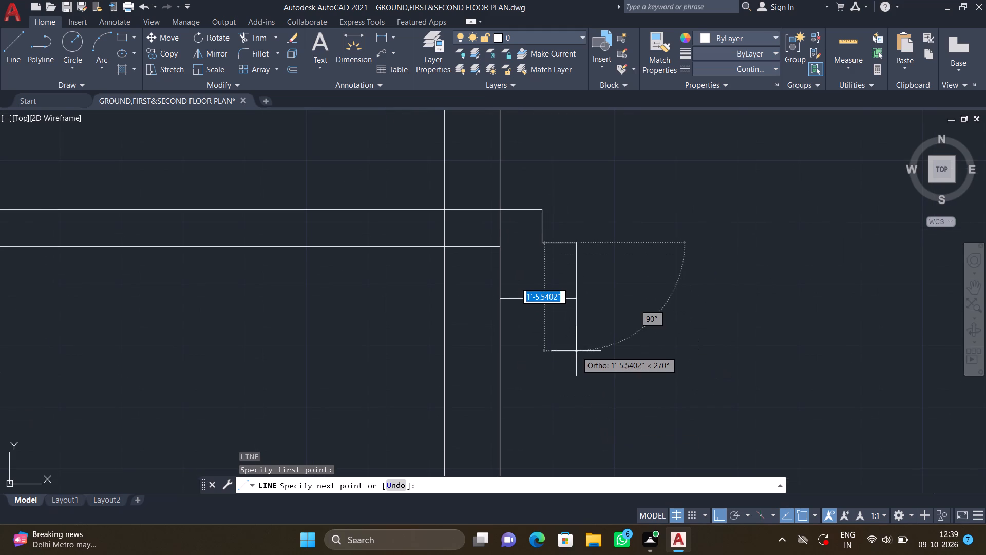
{"action": "scroll", "coordinate": [580, 360], "scroll_direction": "up", "scroll_amount": 1}
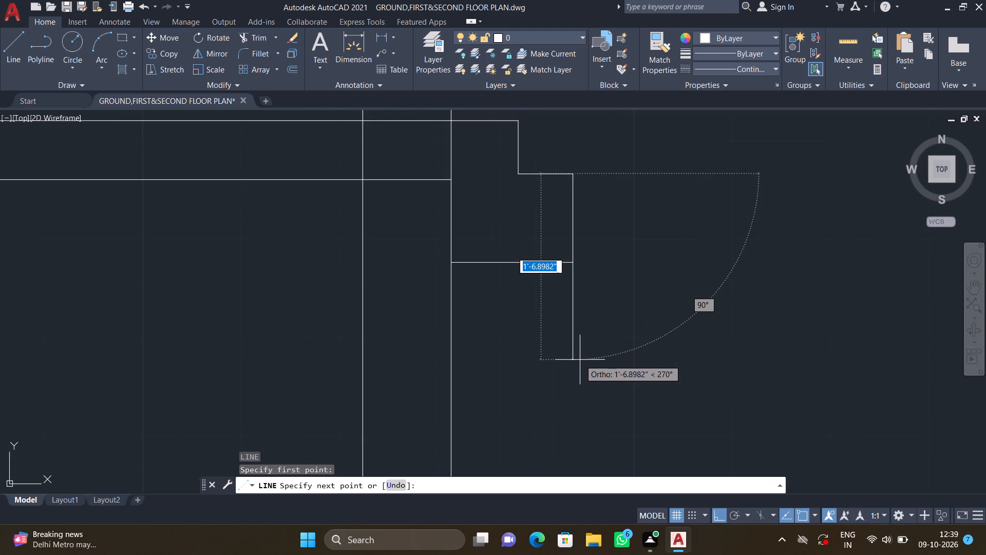
{"action": "middle_click_drag", "start_coordinate": [571, 377], "coordinate": [558, 326]}
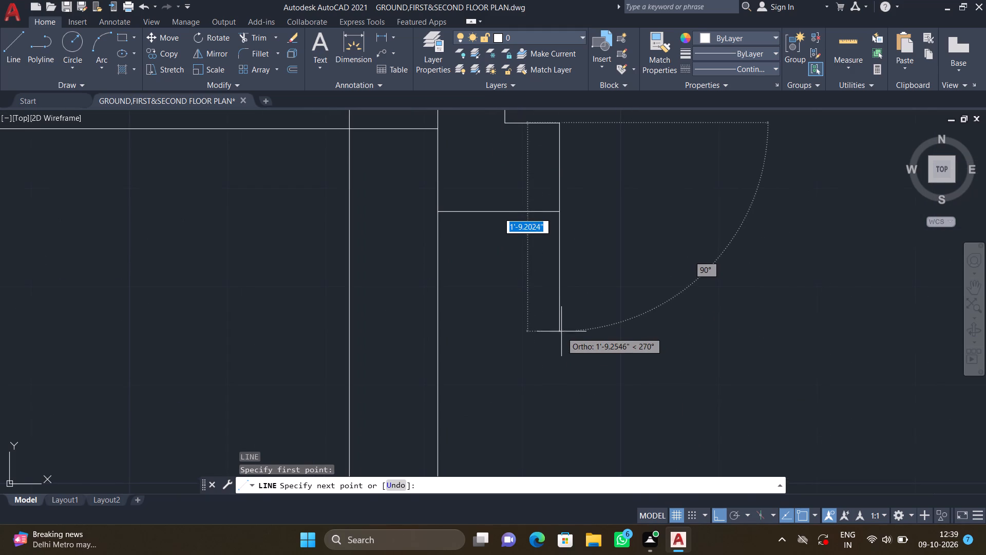
{"action": "left_click", "coordinate": [561, 329]}
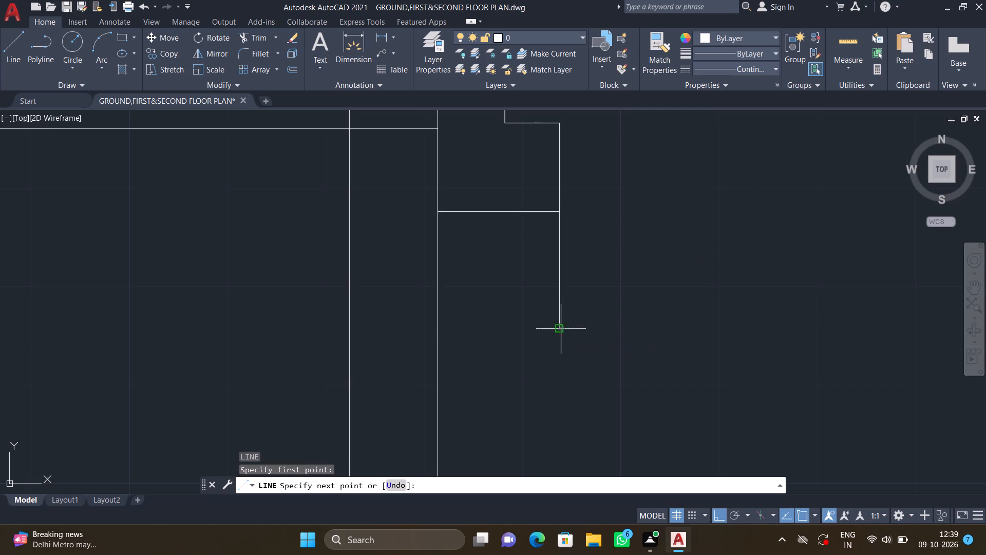
{"action": "left_click", "coordinate": [558, 327]}
{"action": "scroll", "coordinate": [445, 336], "scroll_direction": "up", "scroll_amount": 1}
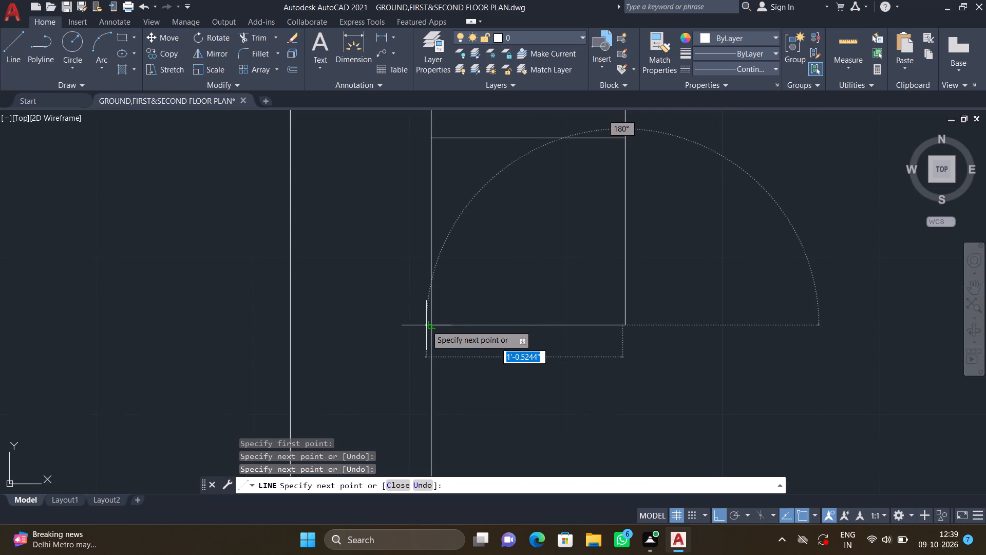
{"action": "left_click", "coordinate": [430, 326]}
{"action": "key", "text": "Return"}
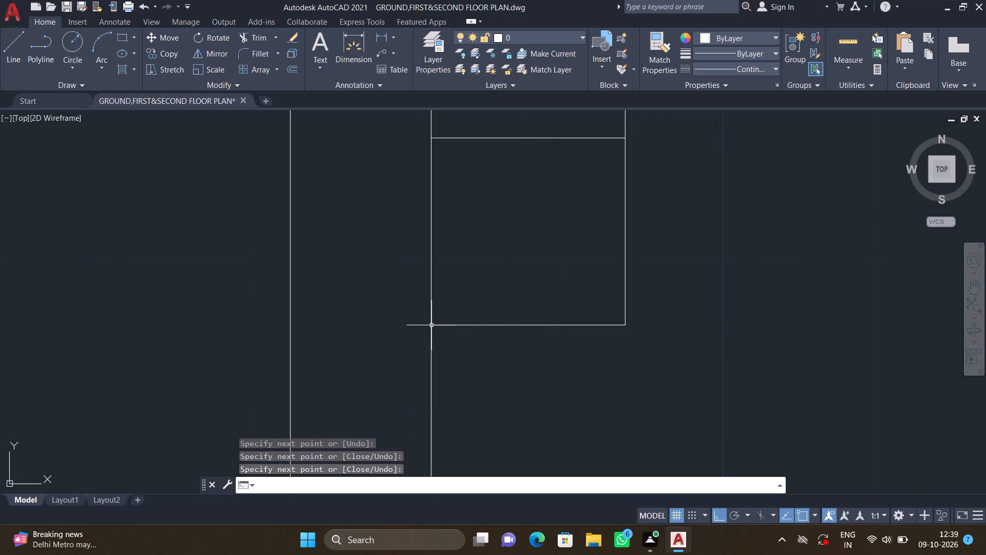
Draw a horizontal line about 9.2" outward from the lower outer corner of the stepped projection.
{"action": "scroll", "coordinate": [463, 239], "scroll_direction": "down", "scroll_amount": 4}
{"action": "middle_click_drag", "start_coordinate": [505, 307], "coordinate": [502, 302]}
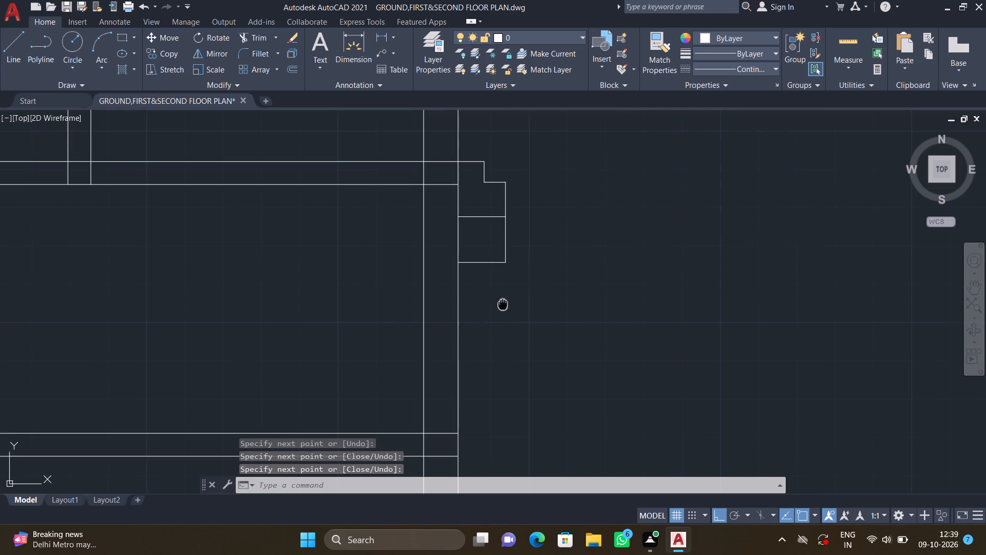
{"action": "middle_click_drag", "start_coordinate": [502, 302], "coordinate": [496, 265]}
{"action": "key", "text": "l"}
{"action": "key", "text": "Return"}
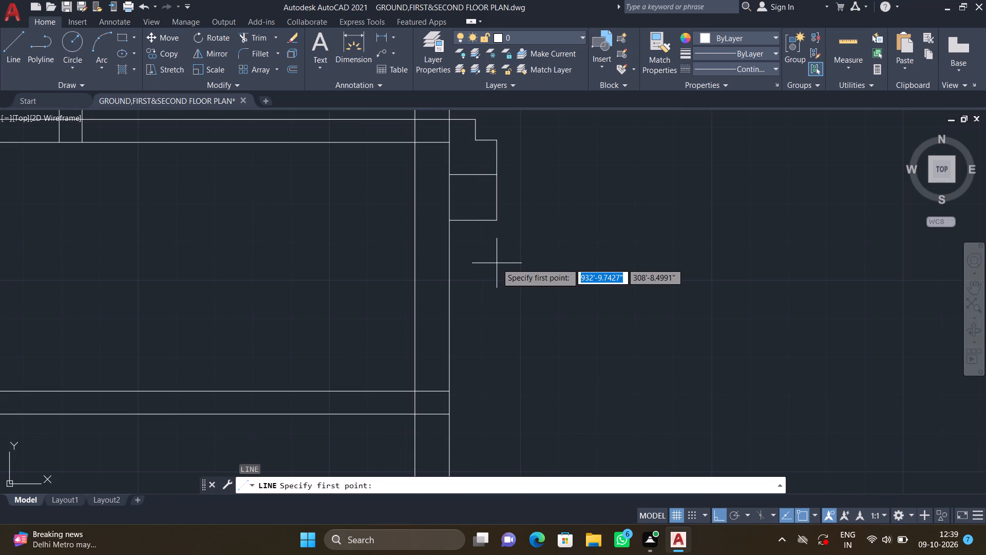
{"action": "scroll", "coordinate": [495, 216], "scroll_direction": "up", "scroll_amount": 1}
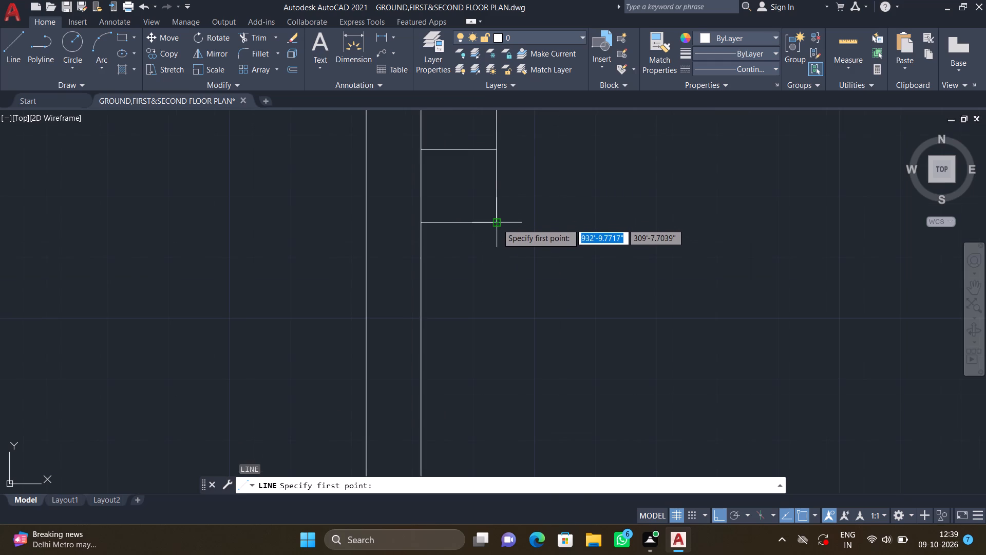
{"action": "left_click", "coordinate": [498, 224]}
{"action": "scroll", "coordinate": [568, 225], "scroll_direction": "up", "scroll_amount": 2}
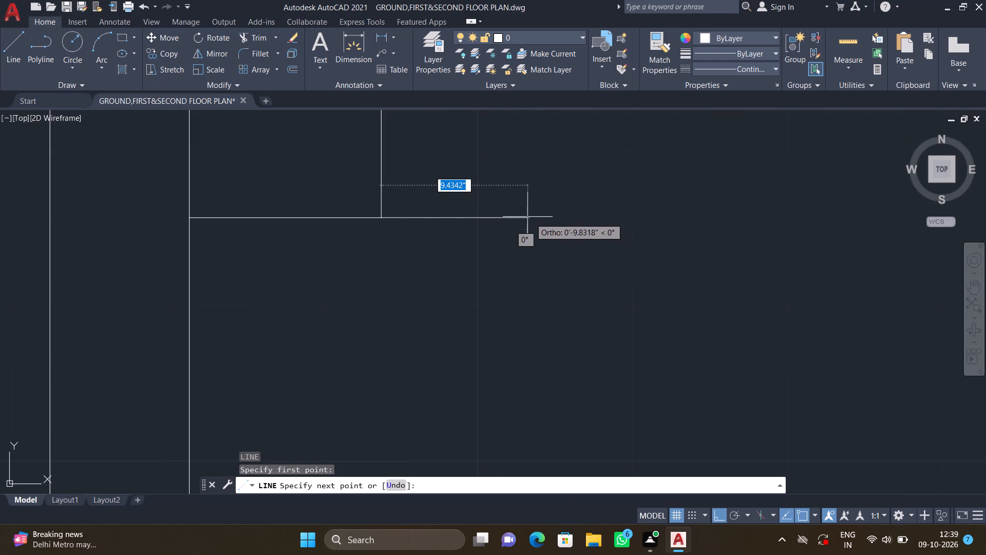
{"action": "left_click", "coordinate": [524, 216]}
{"action": "key", "text": "Return"}
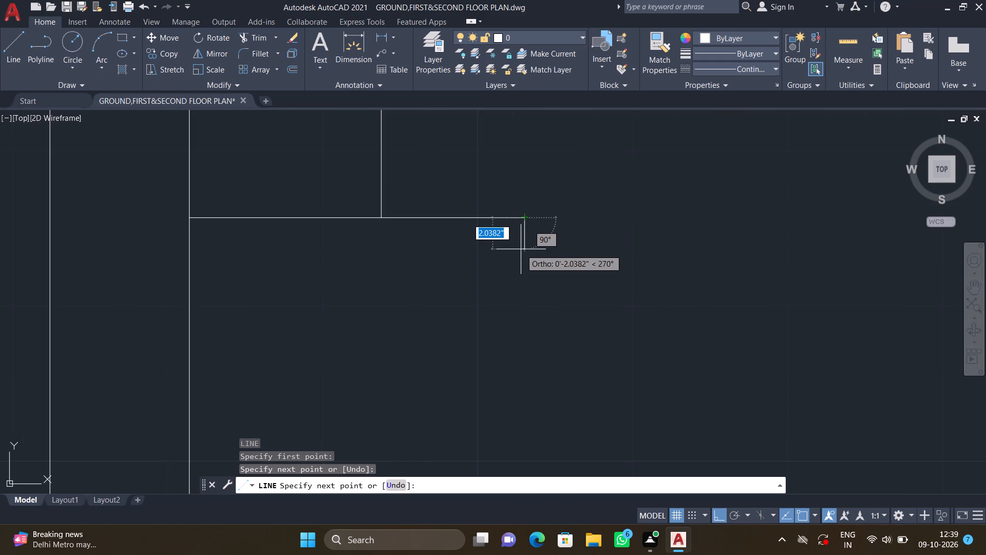
Offset the new outward line 6" downward.
{"action": "key", "text": "o"}
{"action": "key", "text": "Return"}
{"action": "type", "text": "6\""}
{"action": "key", "text": "Return"}
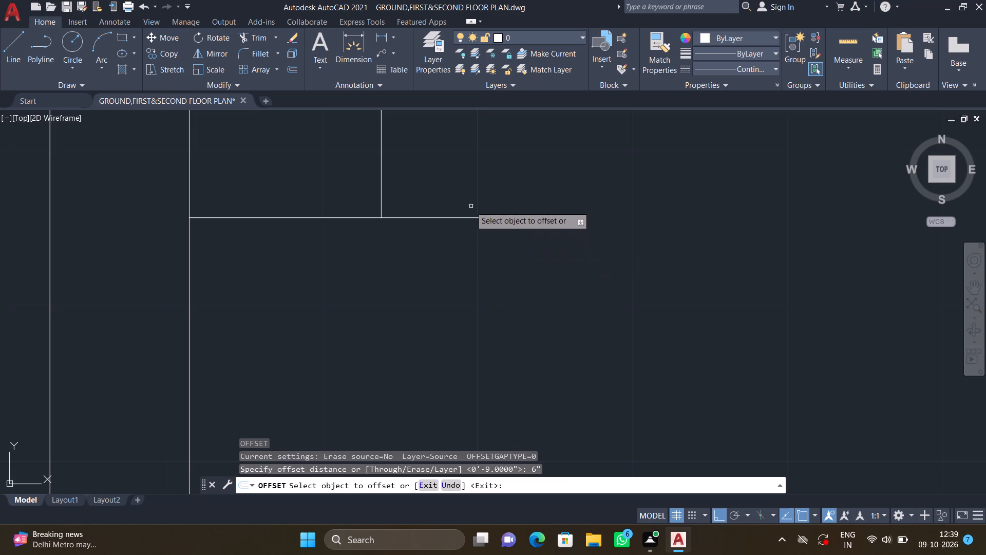
{"action": "left_click", "coordinate": [467, 217]}
{"action": "left_click", "coordinate": [456, 294]}
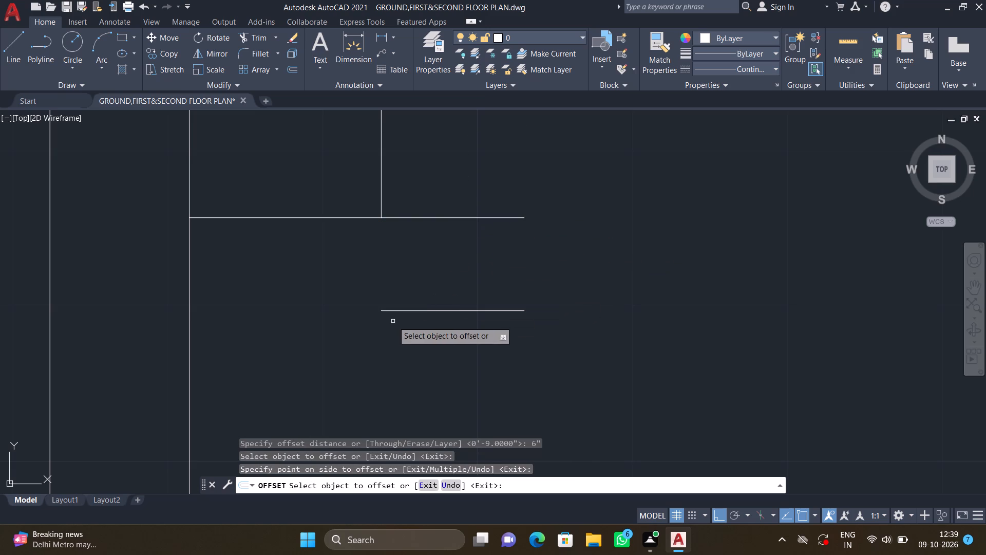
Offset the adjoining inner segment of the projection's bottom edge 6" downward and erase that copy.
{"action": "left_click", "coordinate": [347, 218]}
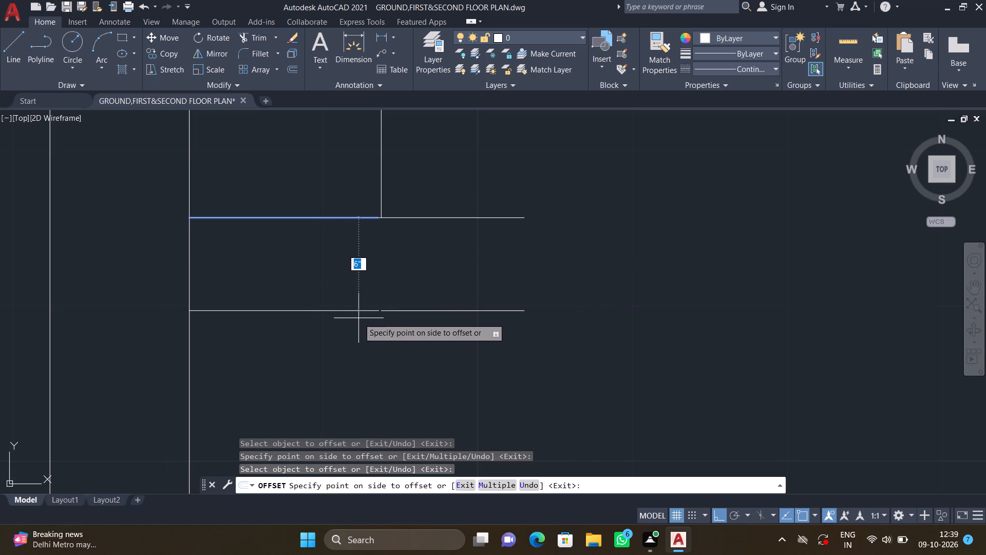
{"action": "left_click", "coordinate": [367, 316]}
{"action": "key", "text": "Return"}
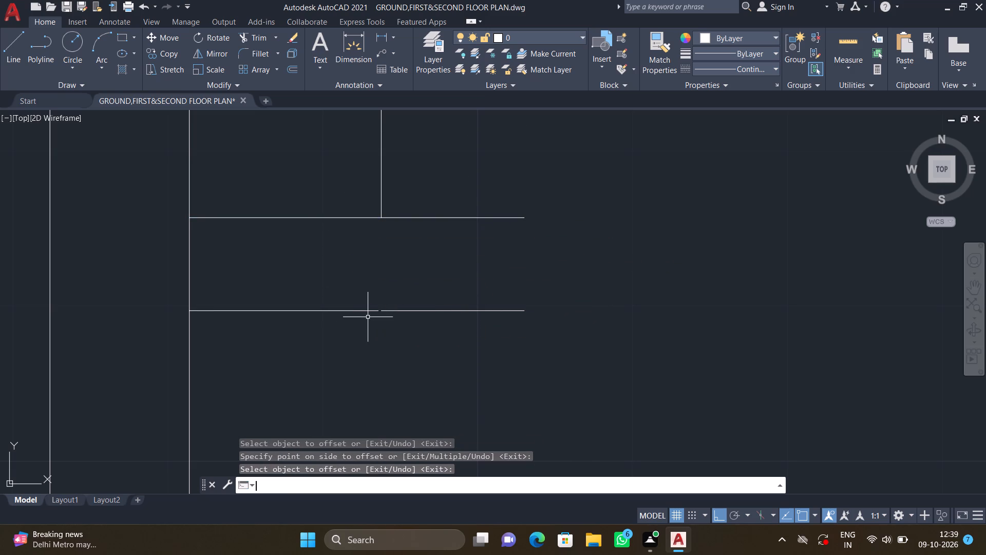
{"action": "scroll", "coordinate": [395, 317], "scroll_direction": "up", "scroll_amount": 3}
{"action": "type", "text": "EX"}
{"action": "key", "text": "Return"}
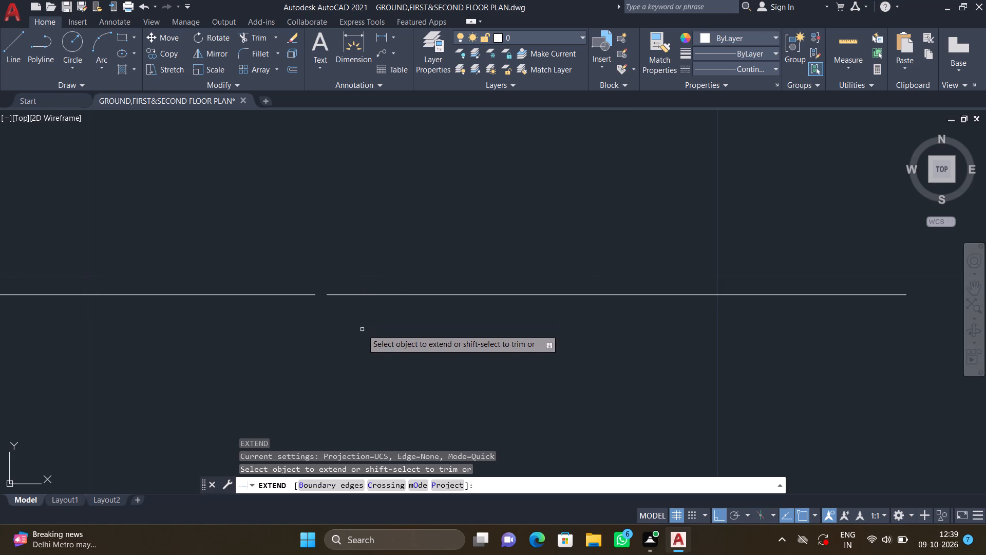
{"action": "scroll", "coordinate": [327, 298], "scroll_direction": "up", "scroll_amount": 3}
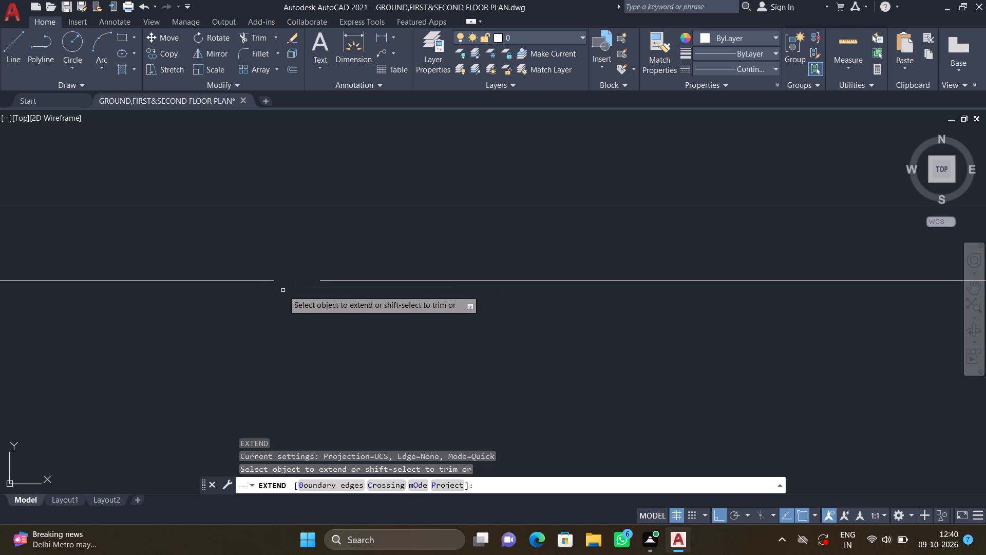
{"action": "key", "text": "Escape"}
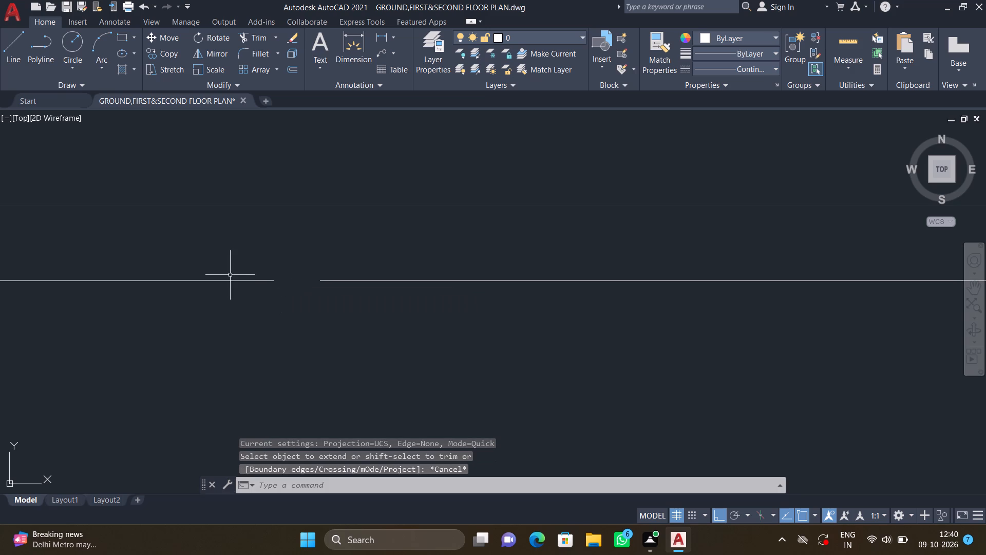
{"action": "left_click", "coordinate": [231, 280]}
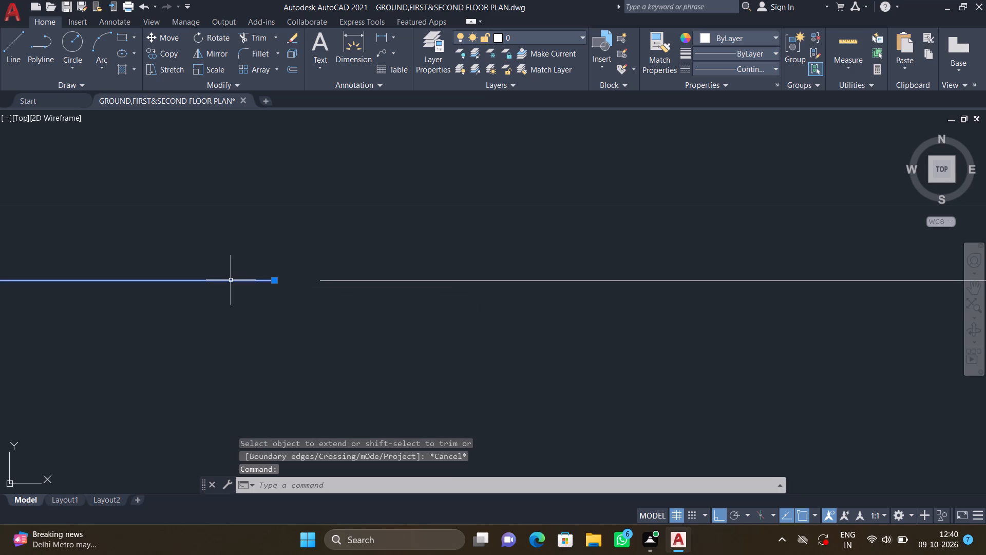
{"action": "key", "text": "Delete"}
Extend the inner end of the 6" offset line to the outer face of the right wall.
{"action": "scroll", "coordinate": [254, 339], "scroll_direction": "down", "scroll_amount": 3}
{"action": "middle_click_drag", "start_coordinate": [284, 337], "coordinate": [415, 318]}
{"action": "scroll", "coordinate": [418, 317], "scroll_direction": "down", "scroll_amount": 2}
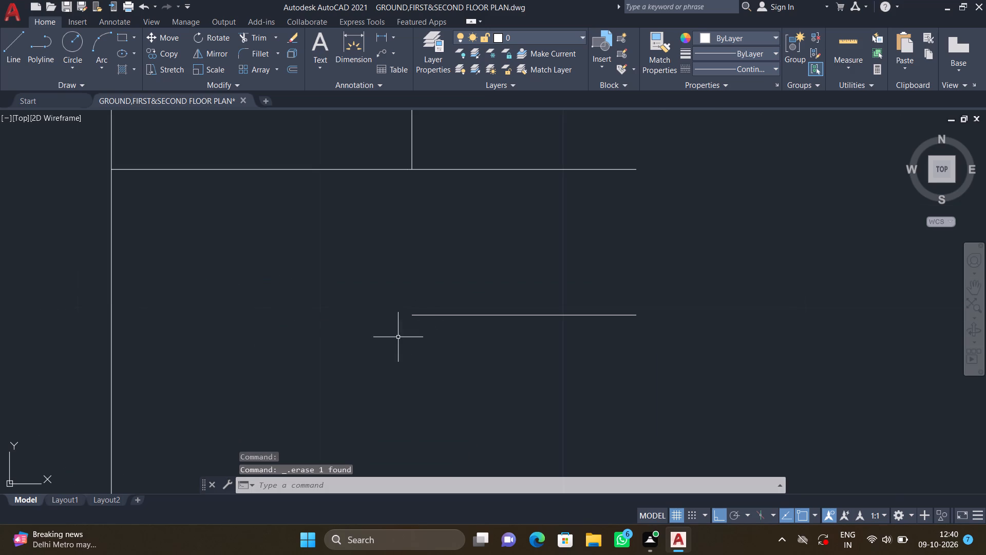
{"action": "type", "text": "EX"}
{"action": "key", "text": "Return"}
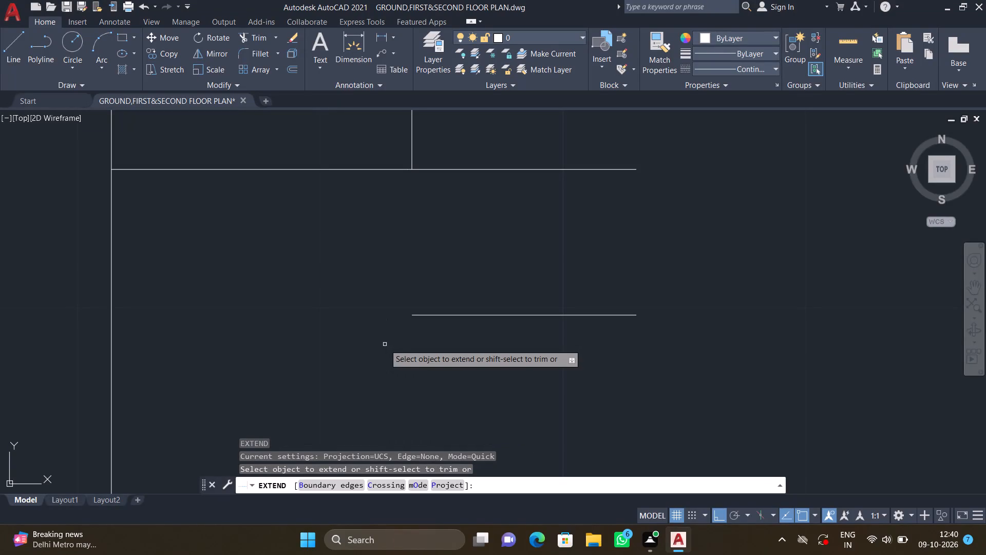
{"action": "double_click", "coordinate": [422, 315]}
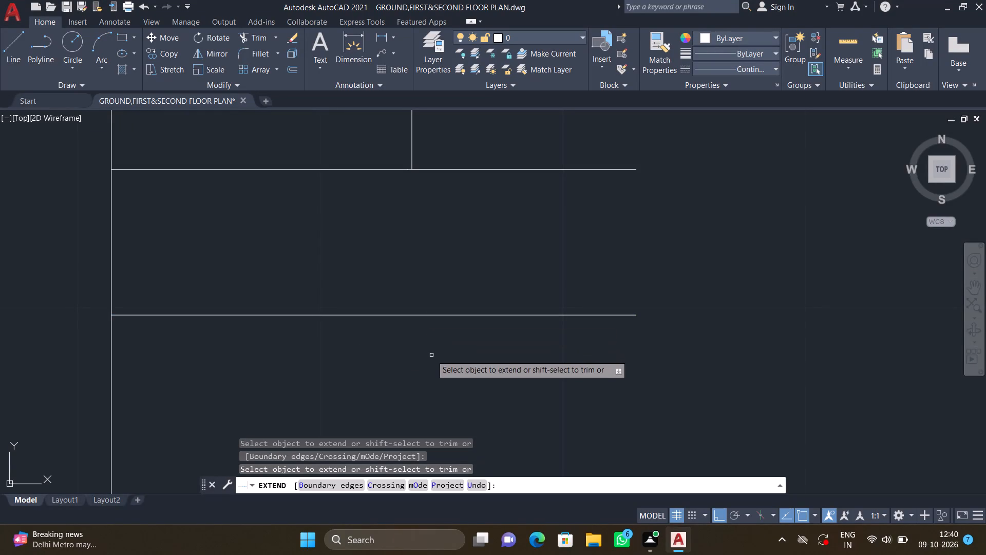
{"action": "key", "text": "Return"}
Draw a line about 1'-9.6" outward from the lower edge of the small rooms' bottom partition, ending in line with the projection above.
{"action": "scroll", "coordinate": [431, 355], "scroll_direction": "down", "scroll_amount": 4}
{"action": "middle_click_drag", "start_coordinate": [393, 385], "coordinate": [415, 288]}
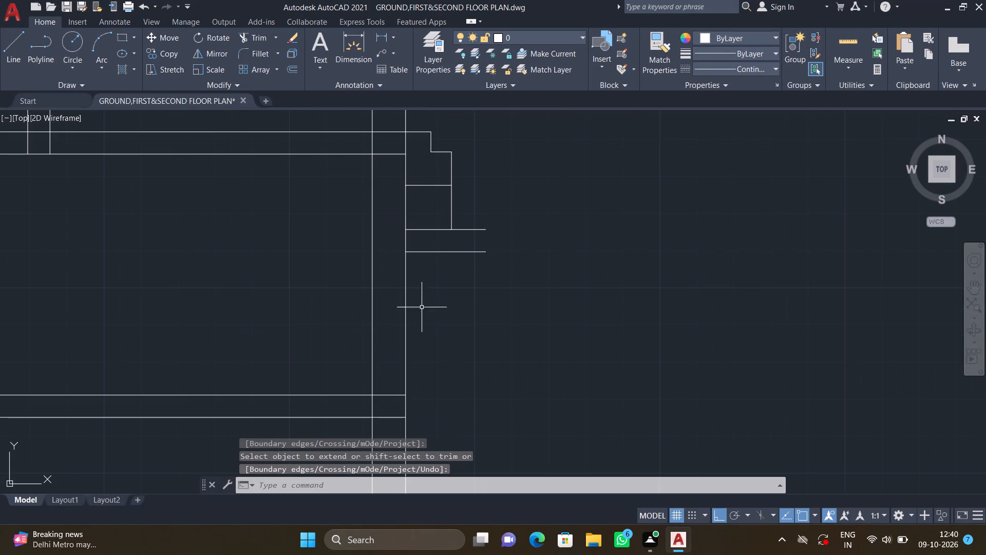
{"action": "key", "text": "l"}
{"action": "key", "text": "Return"}
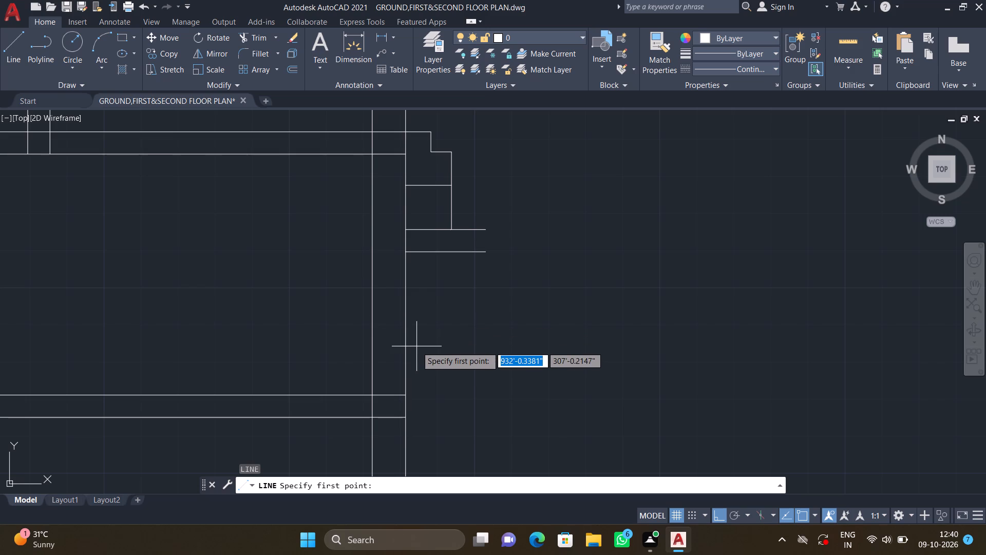
{"action": "scroll", "coordinate": [420, 351], "scroll_direction": "down", "scroll_amount": 3}
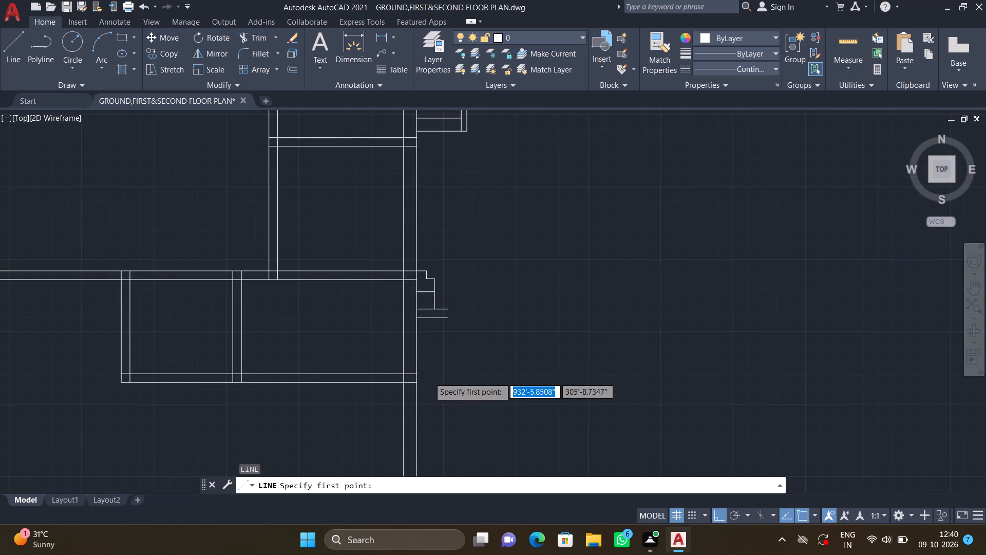
{"action": "scroll", "coordinate": [433, 386], "scroll_direction": "down", "scroll_amount": 1}
{"action": "middle_click_drag", "start_coordinate": [429, 378], "coordinate": [425, 346]}
{"action": "scroll", "coordinate": [423, 365], "scroll_direction": "up", "scroll_amount": 1}
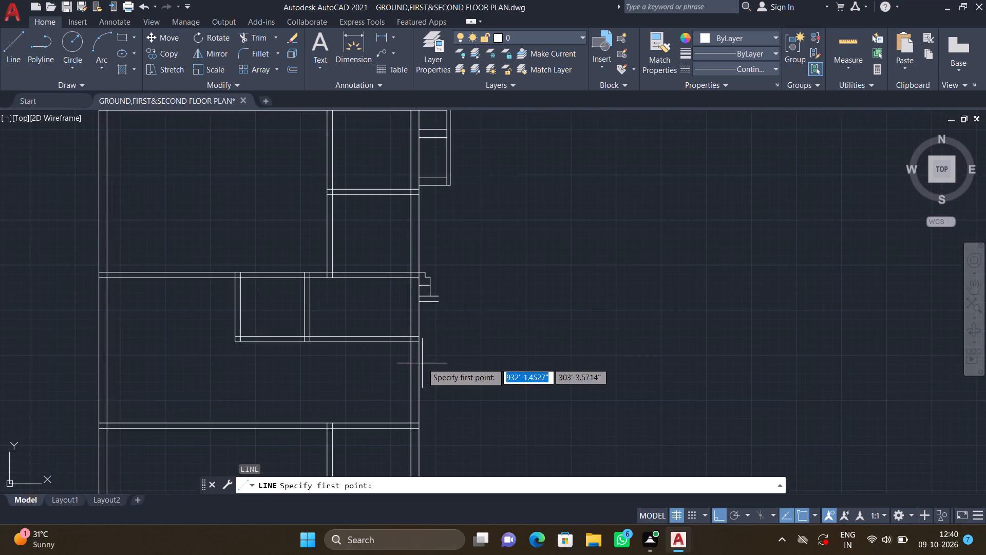
{"action": "scroll", "coordinate": [414, 338], "scroll_direction": "up", "scroll_amount": 6}
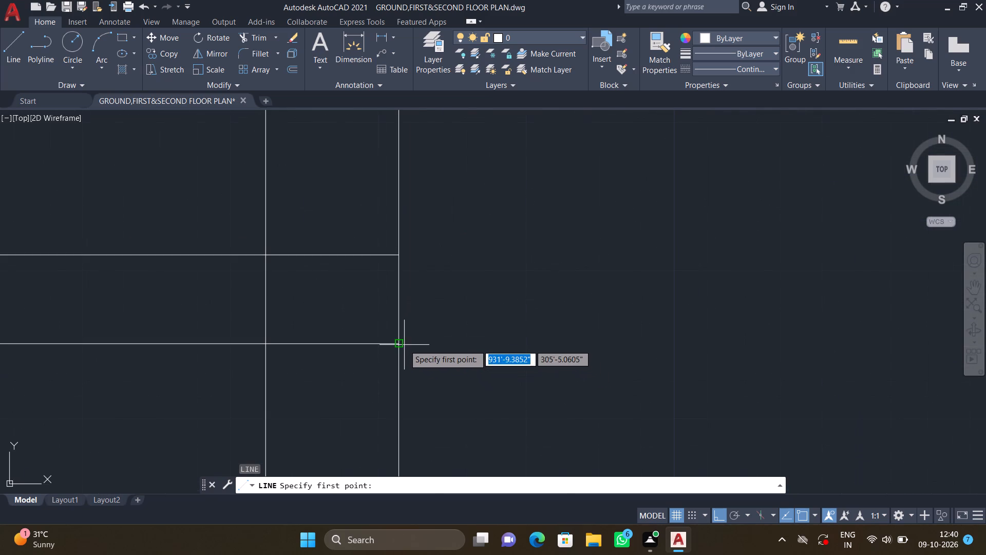
{"action": "left_click", "coordinate": [402, 343]}
{"action": "scroll", "coordinate": [570, 348], "scroll_direction": "down", "scroll_amount": 1}
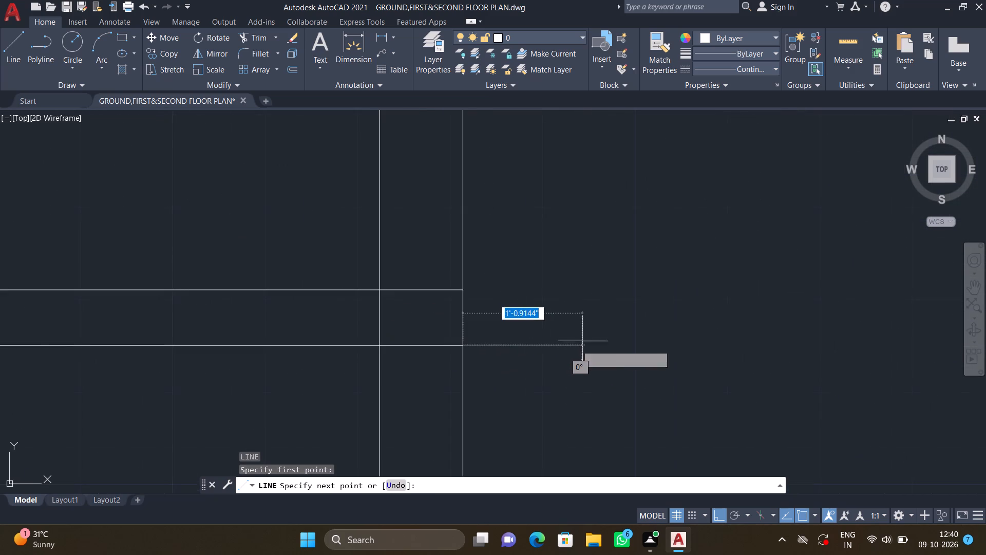
{"action": "scroll", "coordinate": [576, 320], "scroll_direction": "down", "scroll_amount": 1}
{"action": "middle_click_drag", "start_coordinate": [572, 337], "coordinate": [558, 400]}
{"action": "scroll", "coordinate": [560, 397], "scroll_direction": "down", "scroll_amount": 1}
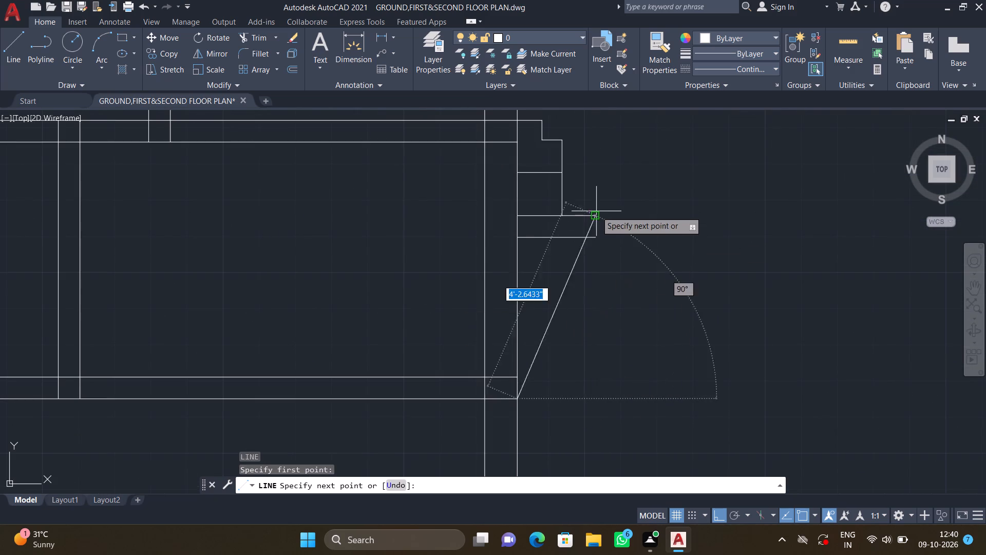
{"action": "left_click", "coordinate": [596, 398]}
{"action": "key", "text": "Return"}
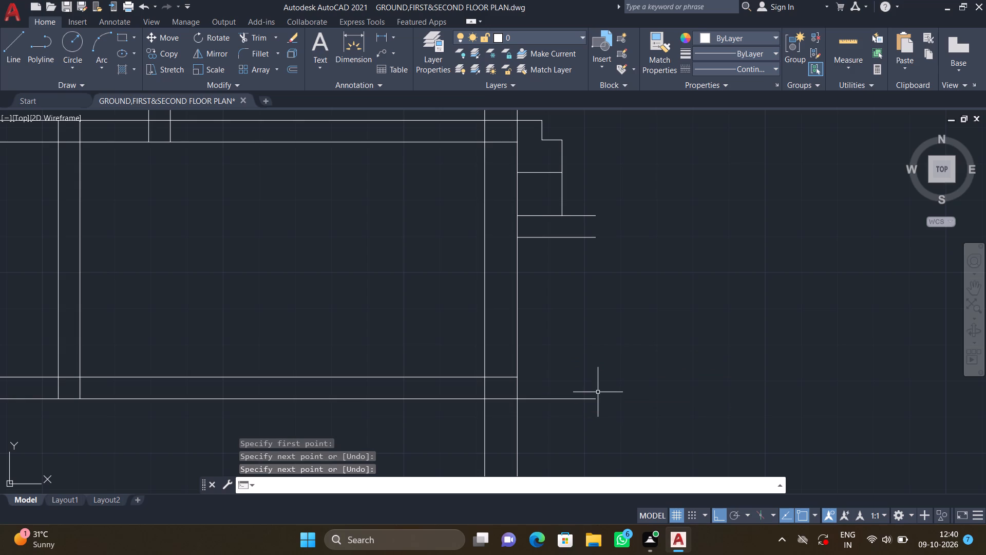
Draw a parallel line outward from the upper edge of the same partition at the right wall, ending level with the line below.
{"action": "key", "text": "l"}
{"action": "key", "text": "Return"}
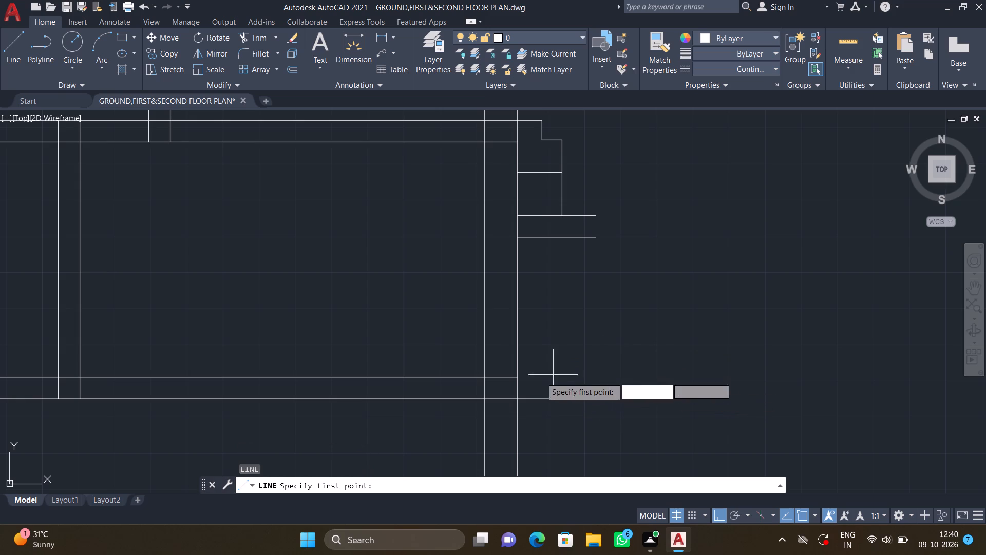
{"action": "scroll", "coordinate": [522, 389], "scroll_direction": "down", "scroll_amount": 1}
{"action": "scroll", "coordinate": [522, 389], "scroll_direction": "up", "scroll_amount": 2}
{"action": "left_click", "coordinate": [509, 373]}
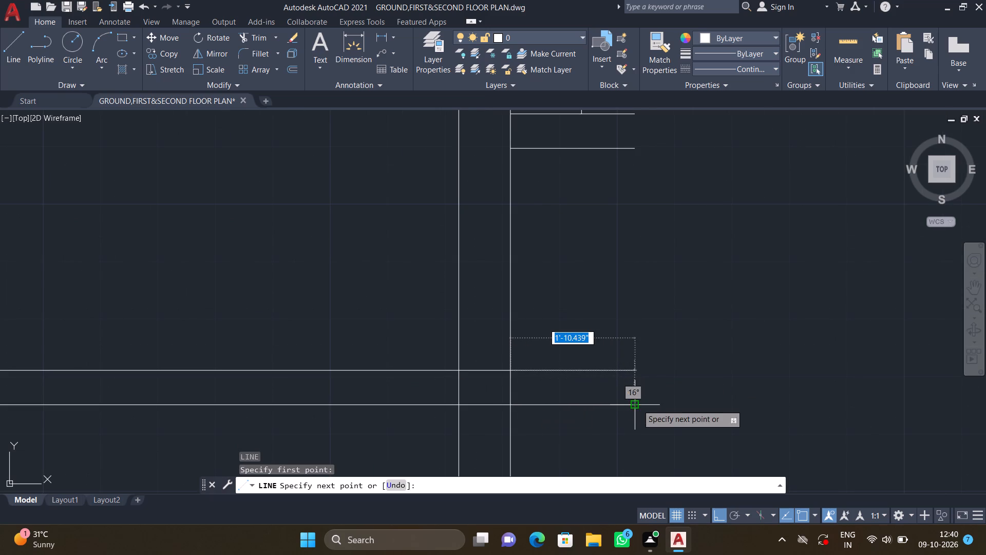
{"action": "left_click", "coordinate": [633, 371]}
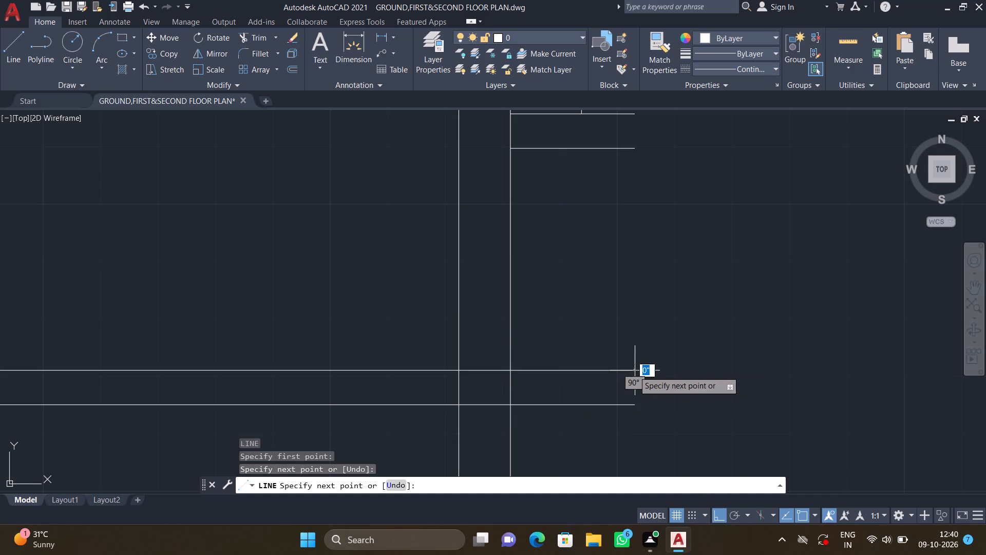
{"action": "key", "text": "Return"}
{"action": "scroll", "coordinate": [637, 383], "scroll_direction": "down", "scroll_amount": 1}
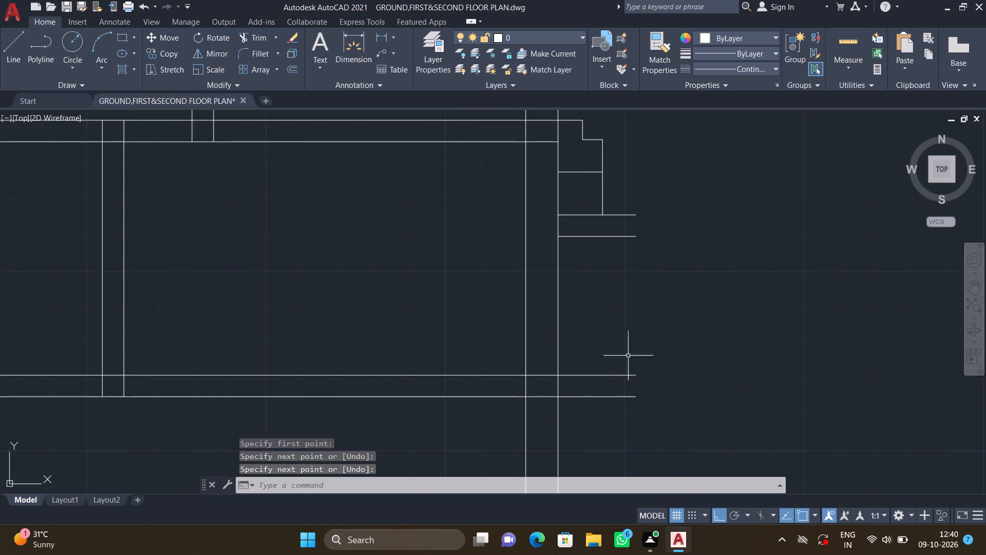
Close the outer side of the lower right-wall projection with a vertical line joining the outer ends of its top and bottom edges.
{"action": "middle_click_drag", "start_coordinate": [605, 346], "coordinate": [516, 314]}
{"action": "key", "text": "l"}
{"action": "key", "text": "Return"}
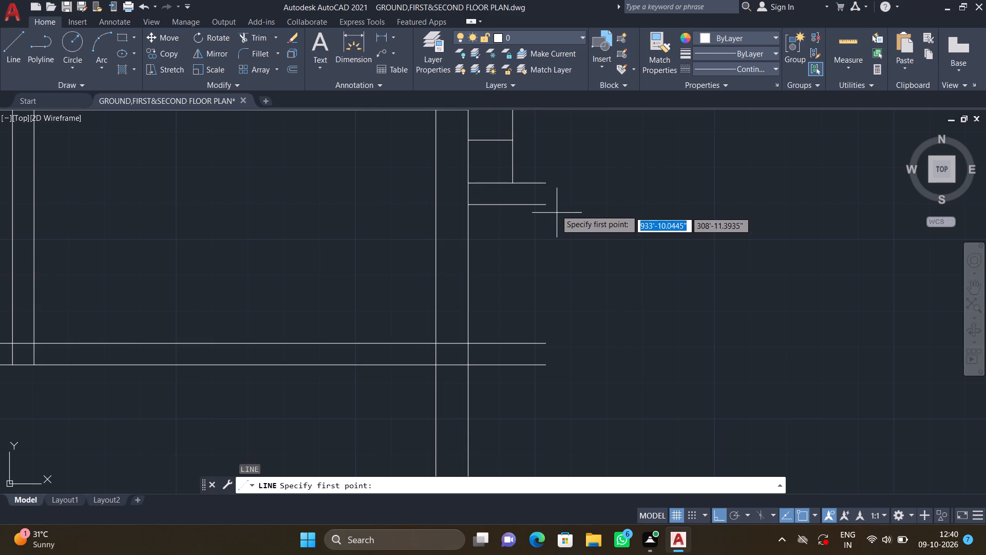
{"action": "left_click_drag", "start_coordinate": [543, 182], "coordinate": [545, 191]}
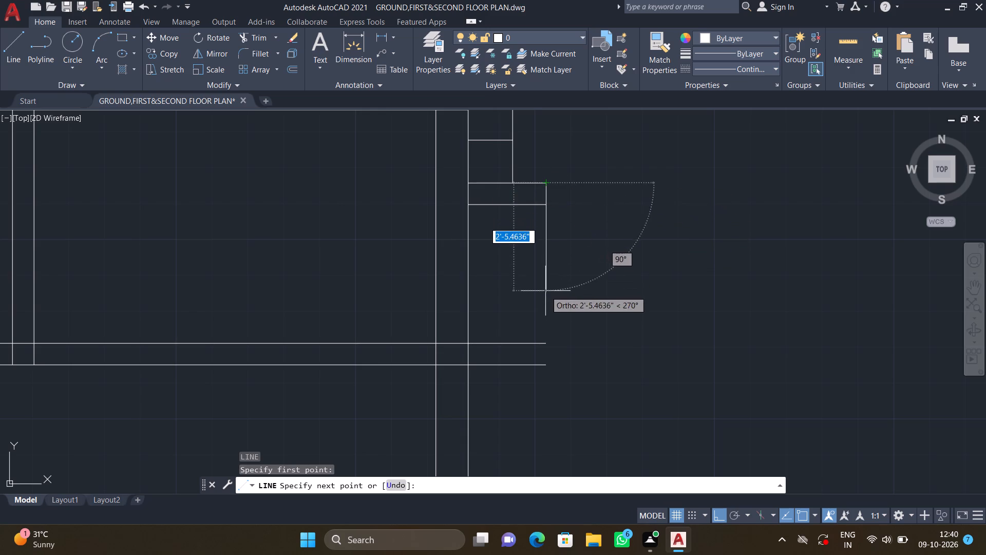
{"action": "scroll", "coordinate": [546, 304], "scroll_direction": "up", "scroll_amount": 1}
{"action": "left_click", "coordinate": [542, 402]}
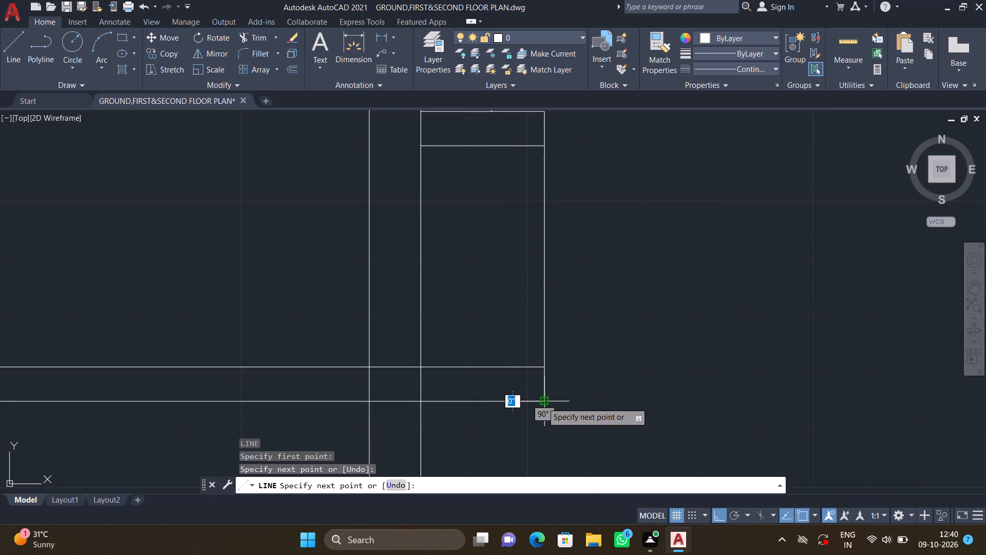
{"action": "key", "text": "Return"}
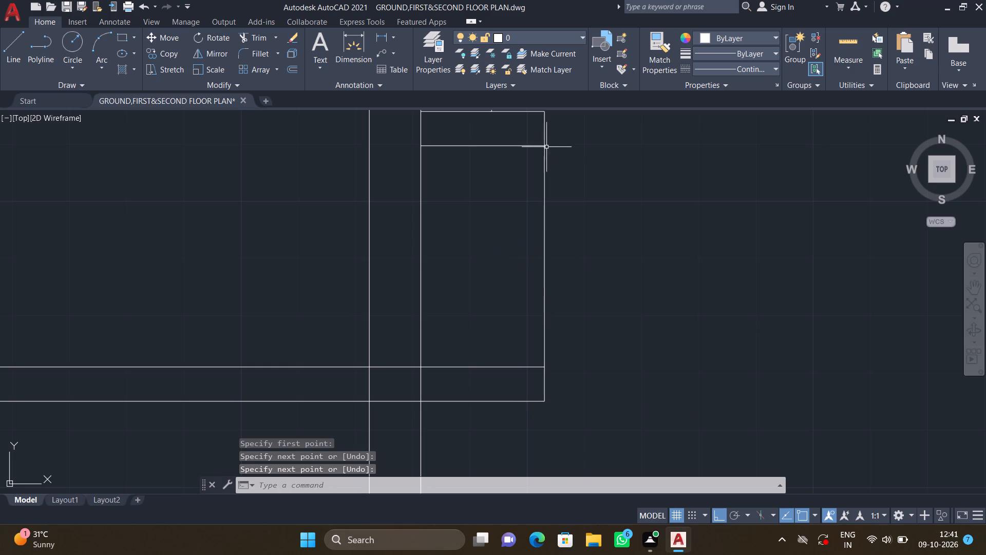
Inspect the corners where the new closing line meets the projection's horizontal edges.
{"action": "middle_click_drag", "start_coordinate": [541, 156], "coordinate": [528, 229]}
{"action": "scroll", "coordinate": [527, 225], "scroll_direction": "up", "scroll_amount": 7}
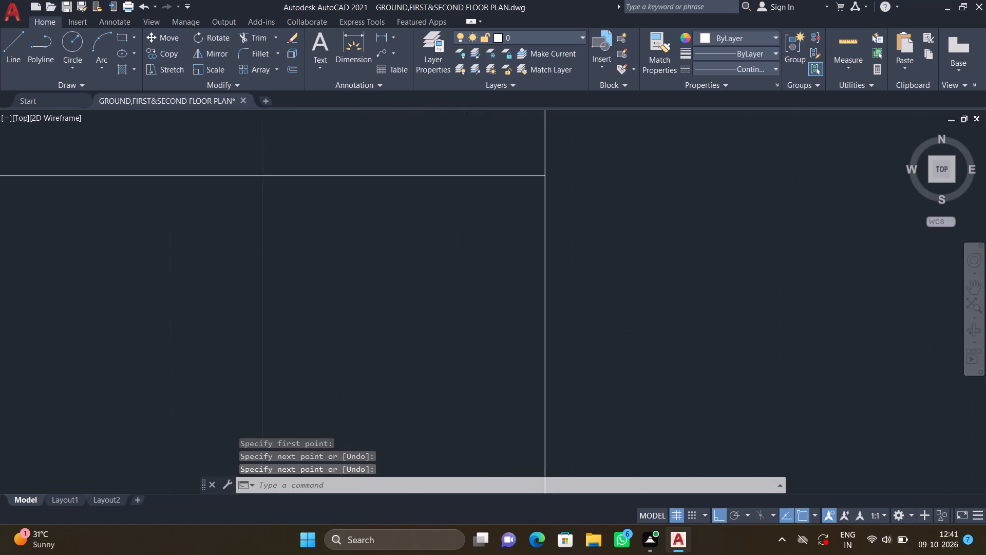
{"action": "scroll", "coordinate": [531, 193], "scroll_direction": "down", "scroll_amount": 7}
{"action": "middle_click_drag", "start_coordinate": [523, 272], "coordinate": [508, 178]}
{"action": "scroll", "coordinate": [526, 336], "scroll_direction": "up", "scroll_amount": 3}
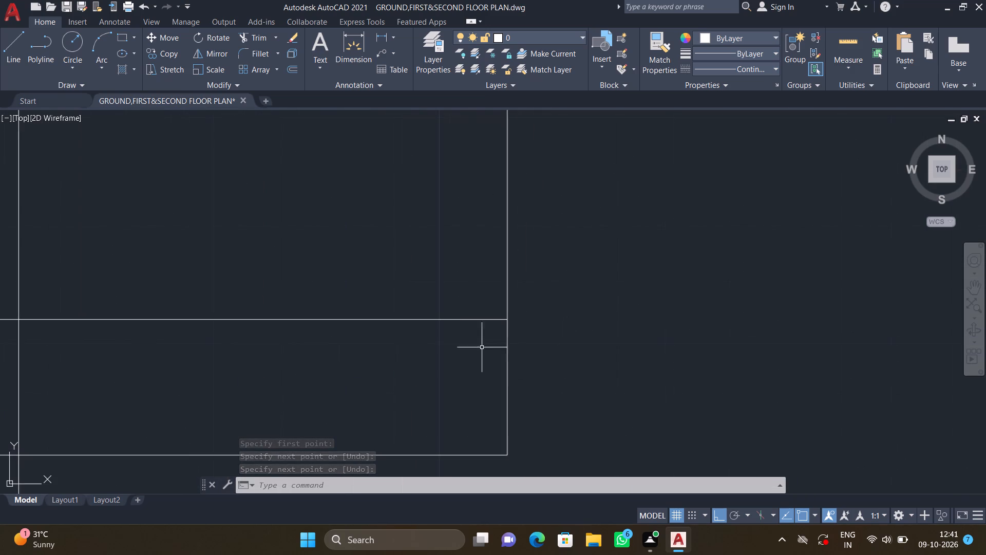
{"action": "scroll", "coordinate": [461, 337], "scroll_direction": "up", "scroll_amount": 4}
{"action": "scroll", "coordinate": [466, 335], "scroll_direction": "down", "scroll_amount": 6}
{"action": "scroll", "coordinate": [534, 283], "scroll_direction": "down", "scroll_amount": 3}
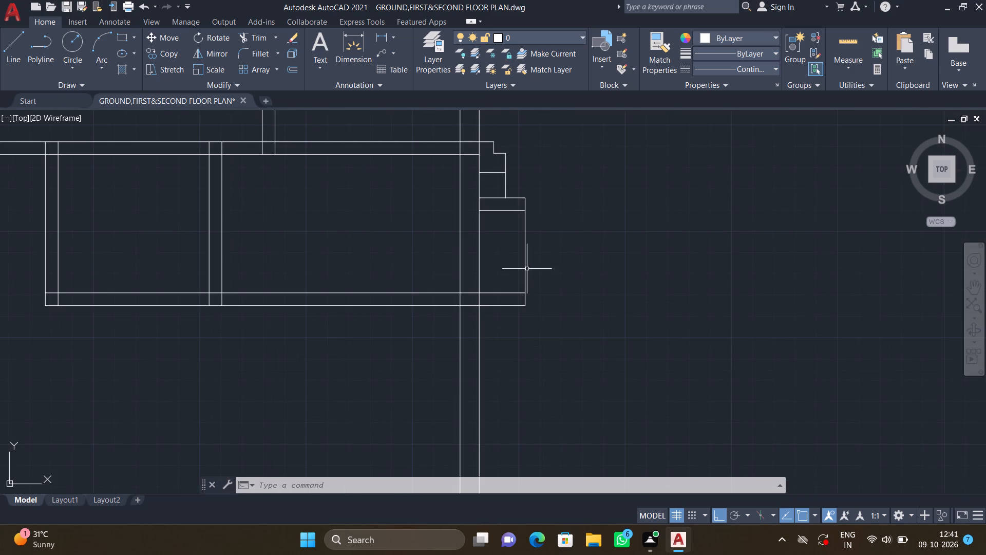
{"action": "middle_click_drag", "start_coordinate": [527, 269], "coordinate": [532, 286]}
Add a narrow strip about 4'-2.6" tall along the projection's outer side, drawn from its upper outer corner around to its lower one.
{"action": "key", "text": "l"}
{"action": "key", "text": "Return"}
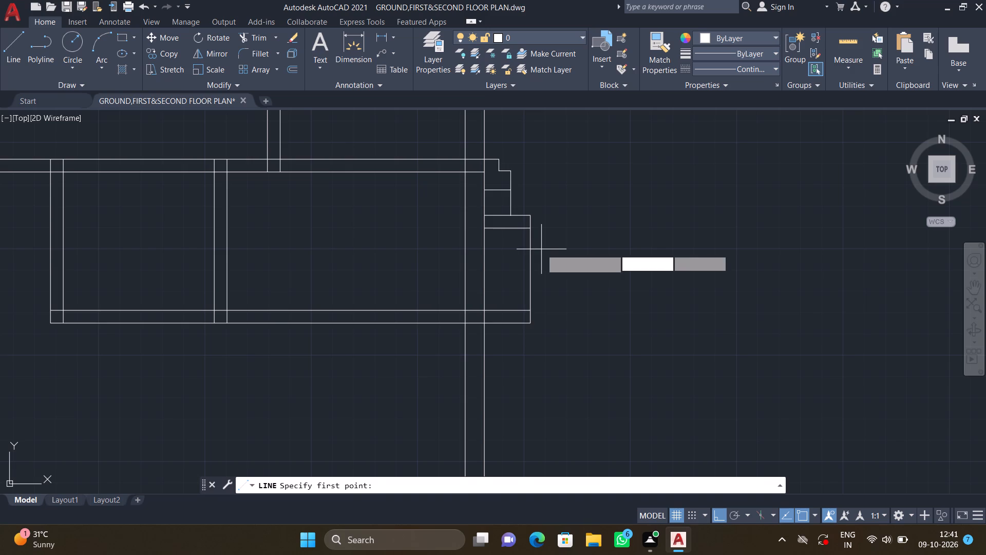
{"action": "scroll", "coordinate": [533, 202], "scroll_direction": "up", "scroll_amount": 2}
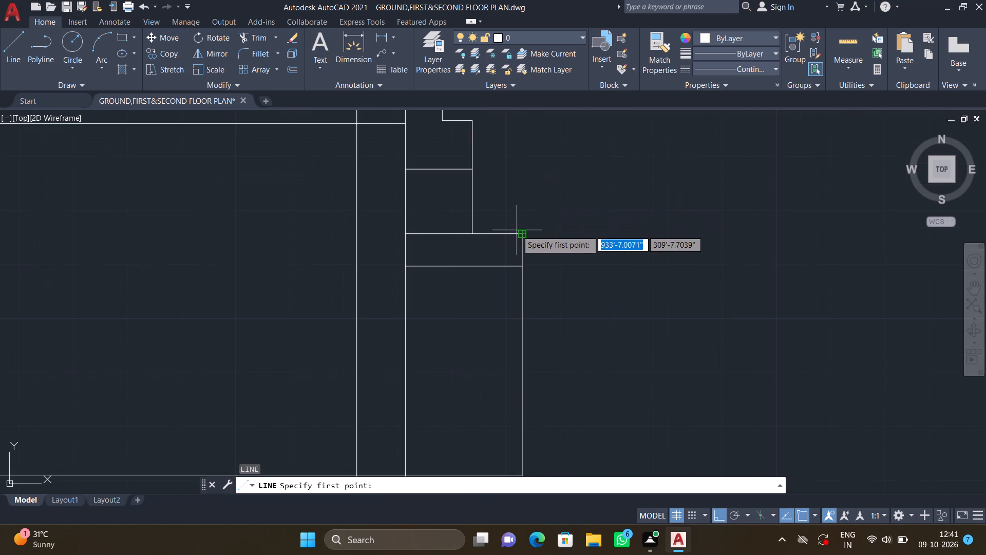
{"action": "scroll", "coordinate": [526, 234], "scroll_direction": "up", "scroll_amount": 3}
{"action": "double_click", "coordinate": [505, 230]}
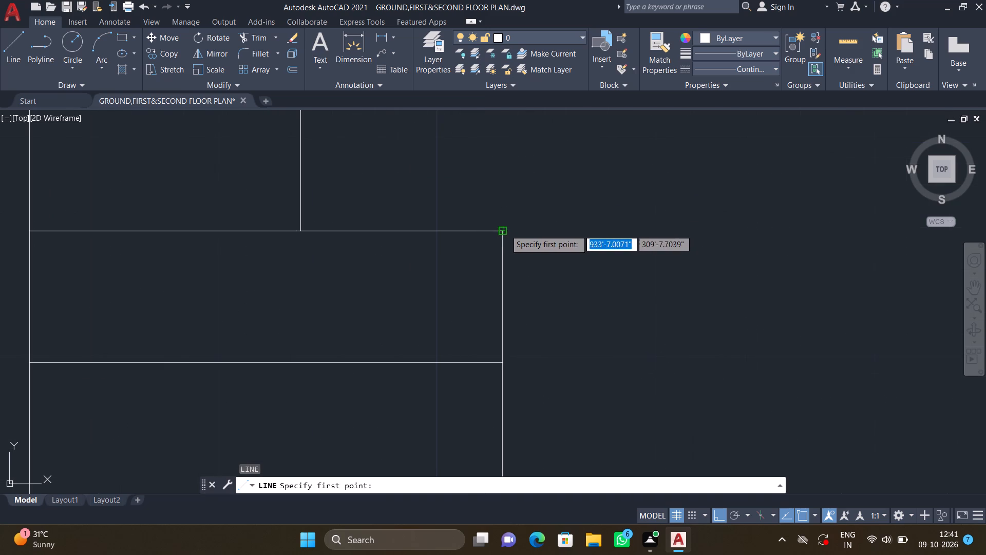
{"action": "scroll", "coordinate": [557, 235], "scroll_direction": "up", "scroll_amount": 2}
{"action": "left_click", "coordinate": [529, 230]}
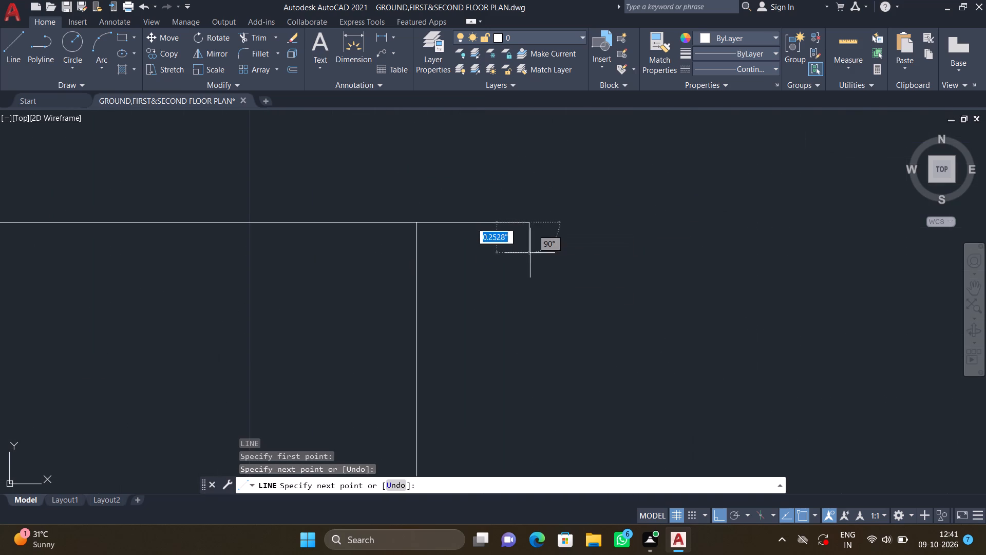
{"action": "scroll", "coordinate": [530, 293], "scroll_direction": "down", "scroll_amount": 4}
{"action": "middle_click_drag", "start_coordinate": [523, 364], "coordinate": [501, 226]}
{"action": "scroll", "coordinate": [506, 234], "scroll_direction": "down", "scroll_amount": 1}
{"action": "scroll", "coordinate": [509, 331], "scroll_direction": "down", "scroll_amount": 1}
{"action": "middle_click_drag", "start_coordinate": [509, 331], "coordinate": [498, 274]}
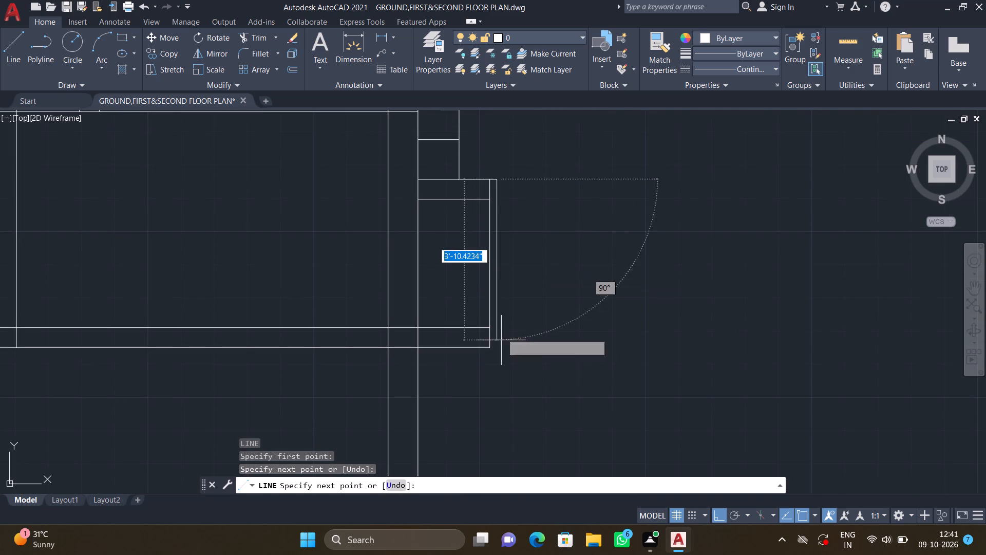
{"action": "scroll", "coordinate": [502, 342], "scroll_direction": "up", "scroll_amount": 6}
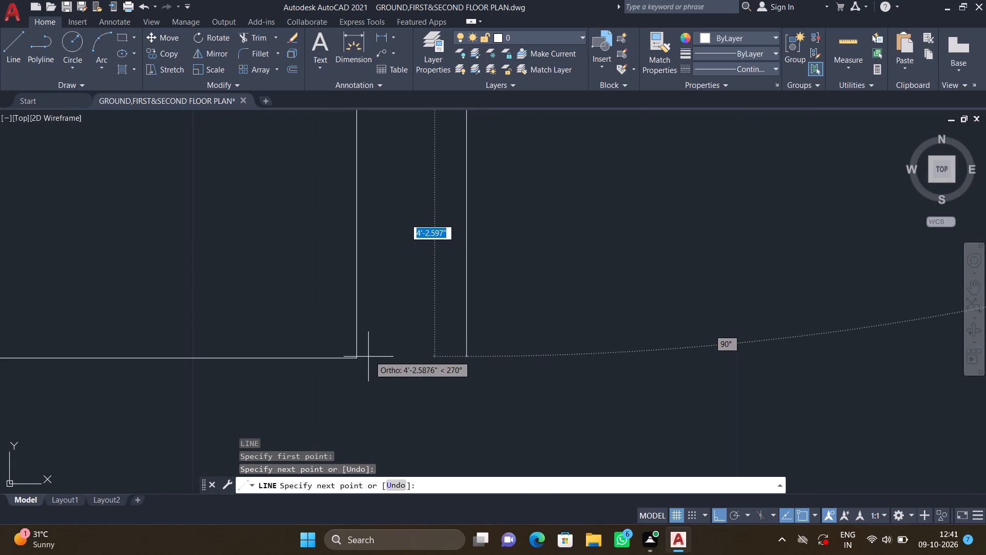
{"action": "left_click", "coordinate": [467, 358]}
{"action": "scroll", "coordinate": [384, 359], "scroll_direction": "up", "scroll_amount": 2}
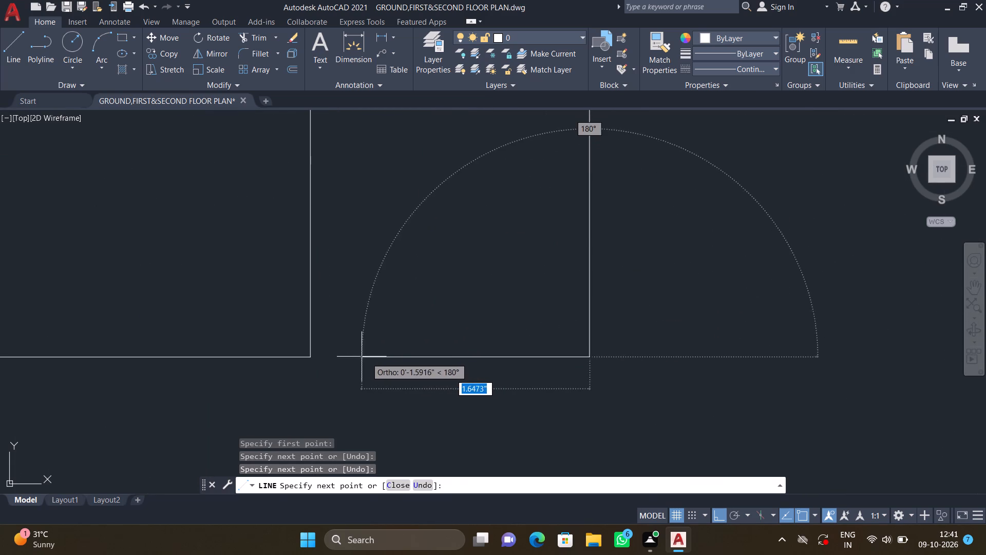
{"action": "double_click", "coordinate": [308, 358]}
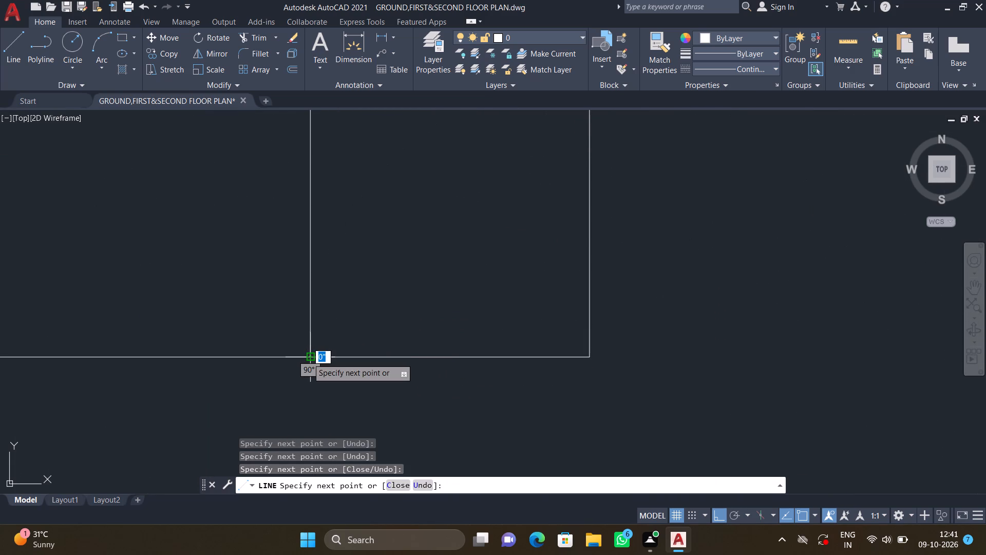
{"action": "key", "text": "Return"}
Outline another projection below from the right wall's inner face: about 2'-8.6" outward, 6'-8.5" down, and back to the inner face.
{"action": "scroll", "coordinate": [326, 361], "scroll_direction": "down", "scroll_amount": 5}
{"action": "scroll", "coordinate": [365, 348], "scroll_direction": "down", "scroll_amount": 5}
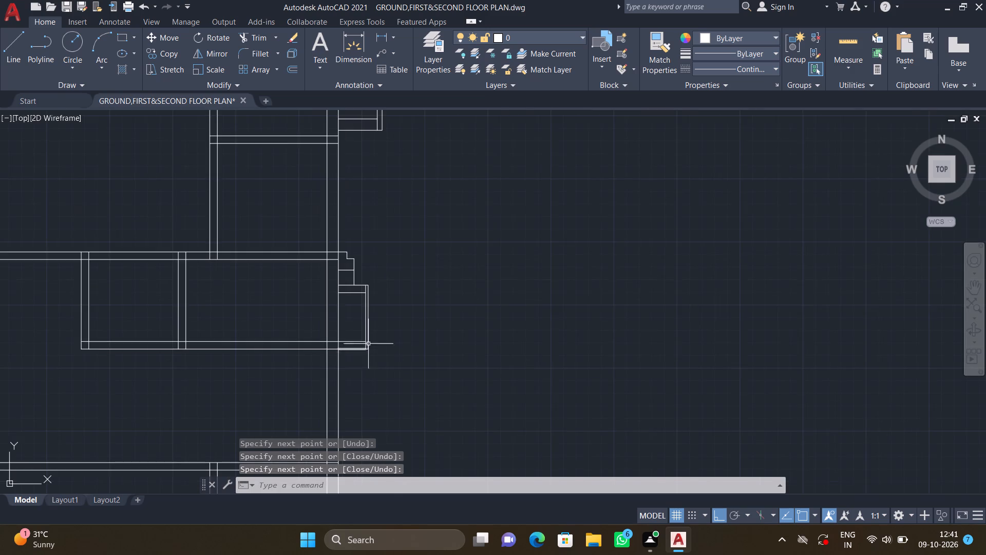
{"action": "middle_click_drag", "start_coordinate": [372, 340], "coordinate": [440, 277]}
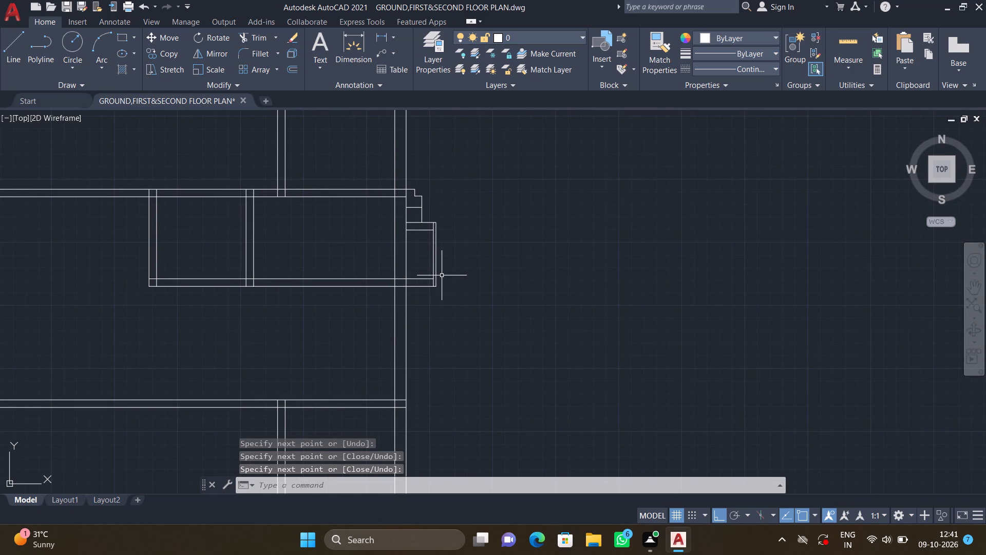
{"action": "scroll", "coordinate": [442, 269], "scroll_direction": "down", "scroll_amount": 2}
{"action": "middle_click_drag", "start_coordinate": [418, 295], "coordinate": [445, 253]}
{"action": "scroll", "coordinate": [460, 261], "scroll_direction": "up", "scroll_amount": 3}
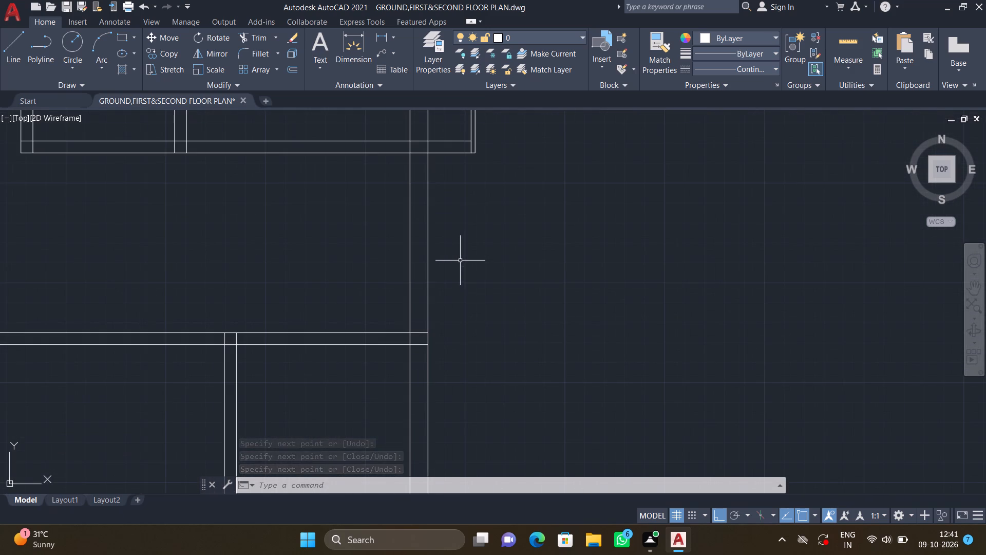
{"action": "key", "text": "l"}
{"action": "key", "text": "Return"}
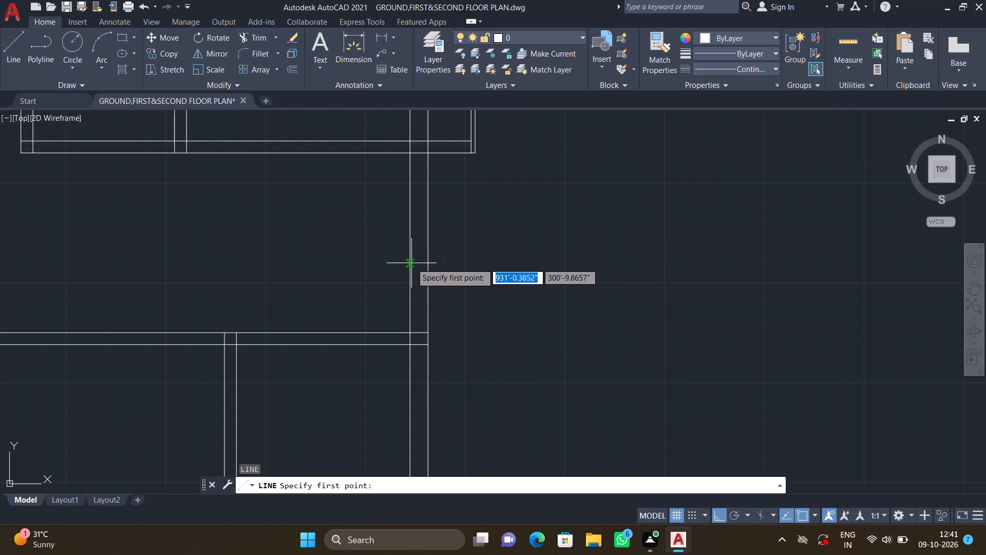
{"action": "scroll", "coordinate": [410, 261], "scroll_direction": "up", "scroll_amount": 1}
{"action": "left_click", "coordinate": [408, 240]}
{"action": "scroll", "coordinate": [534, 242], "scroll_direction": "down", "scroll_amount": 2}
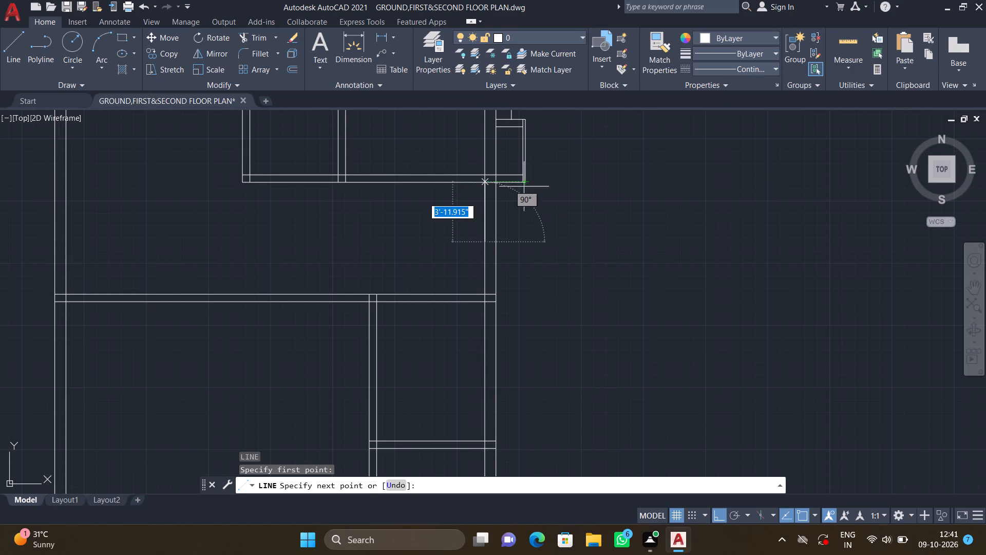
{"action": "left_click", "coordinate": [524, 240]}
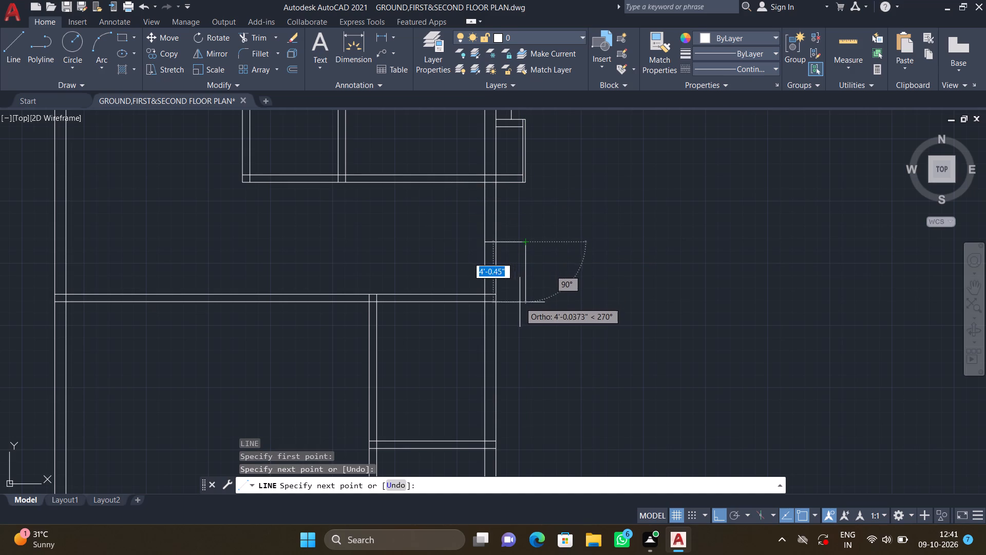
{"action": "scroll", "coordinate": [523, 321], "scroll_direction": "up", "scroll_amount": 1}
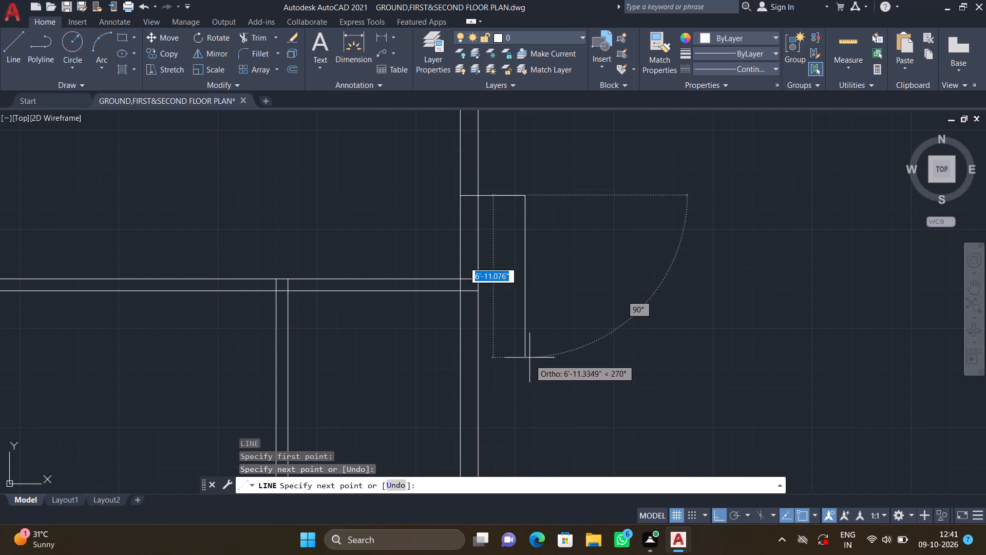
{"action": "left_click", "coordinate": [529, 355]}
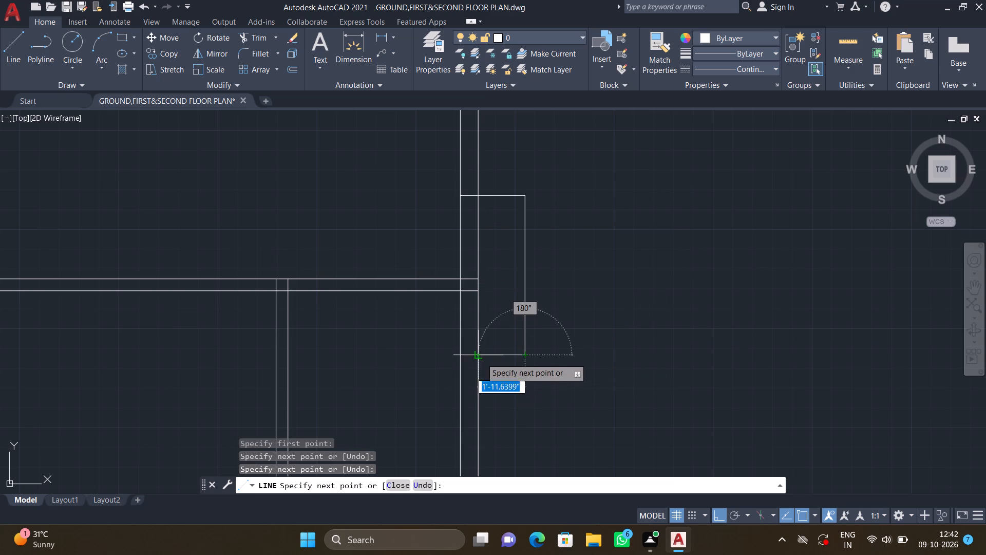
{"action": "scroll", "coordinate": [481, 358], "scroll_direction": "up", "scroll_amount": 2}
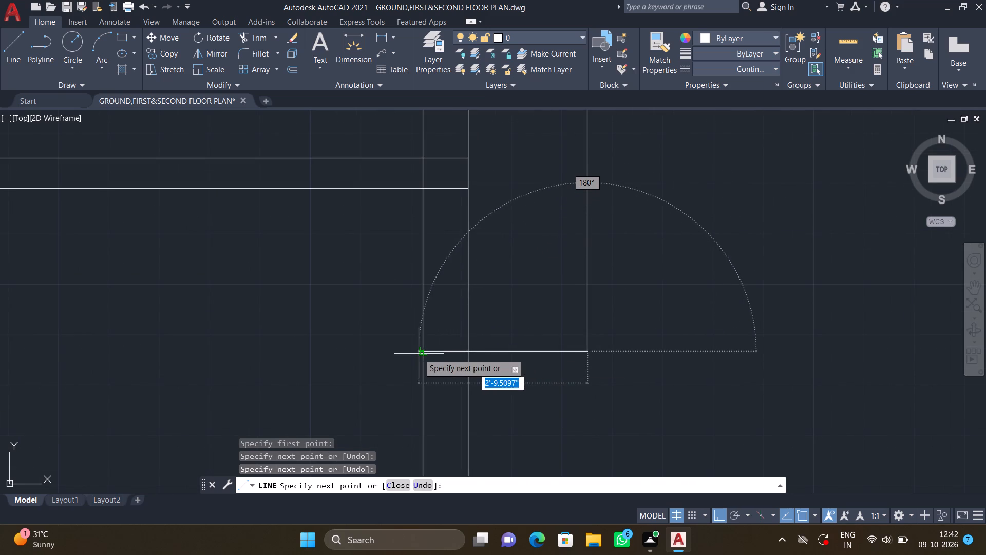
{"action": "left_click", "coordinate": [423, 354]}
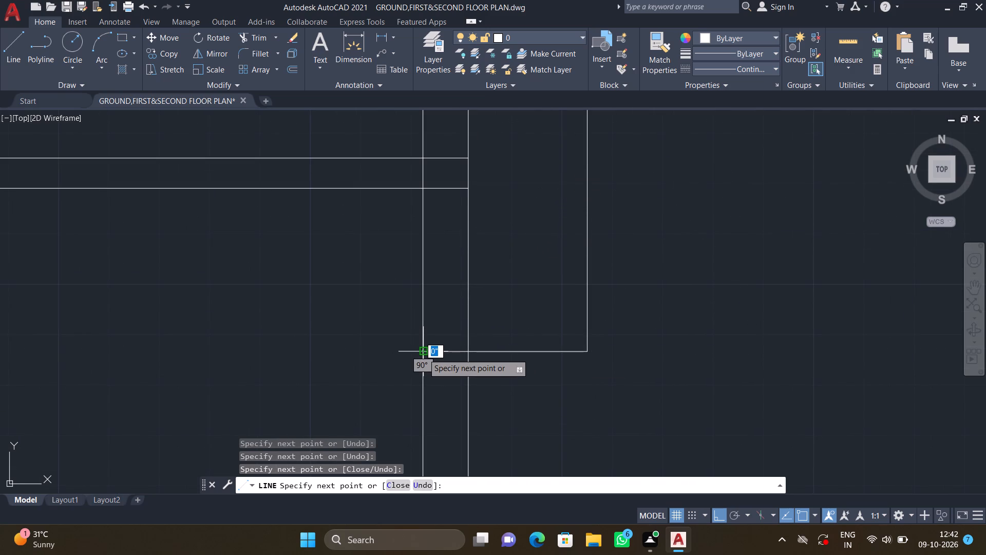
{"action": "key", "text": "Return"}
Offset the new projection's bottom edge 6" downward.
{"action": "key", "text": "o"}
{"action": "key", "text": "Return"}
{"action": "type", "text": "6\""}
{"action": "key", "text": "Return"}
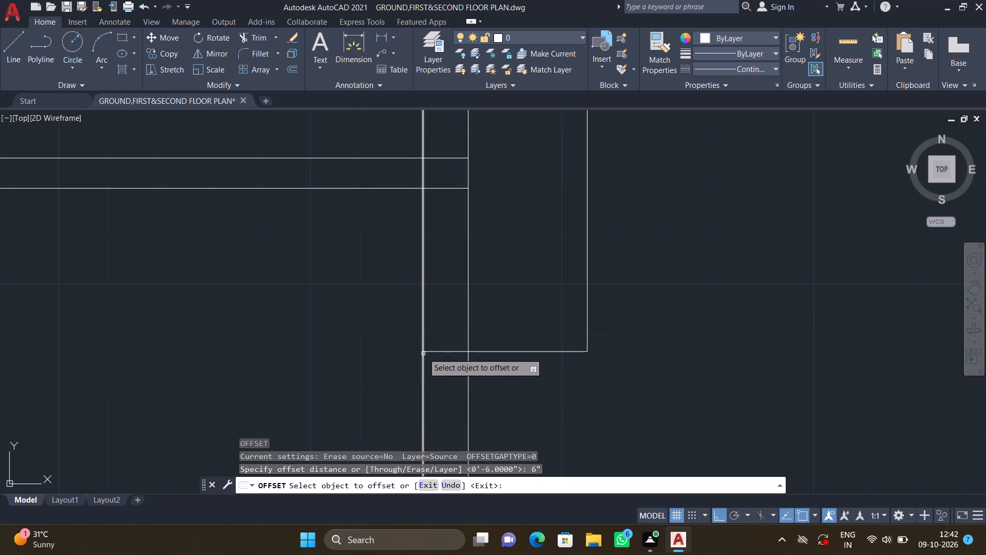
{"action": "left_click", "coordinate": [522, 350]}
{"action": "left_click", "coordinate": [522, 393]}
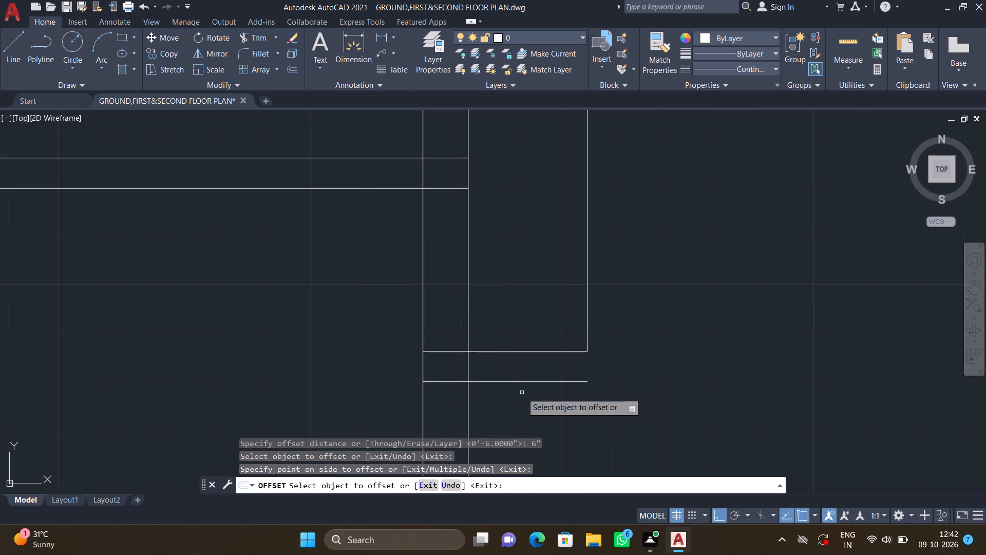
{"action": "key", "text": "Return"}
Extend the new projection's outer vertical side down to the offset bottom line.
{"action": "type", "text": "EX"}
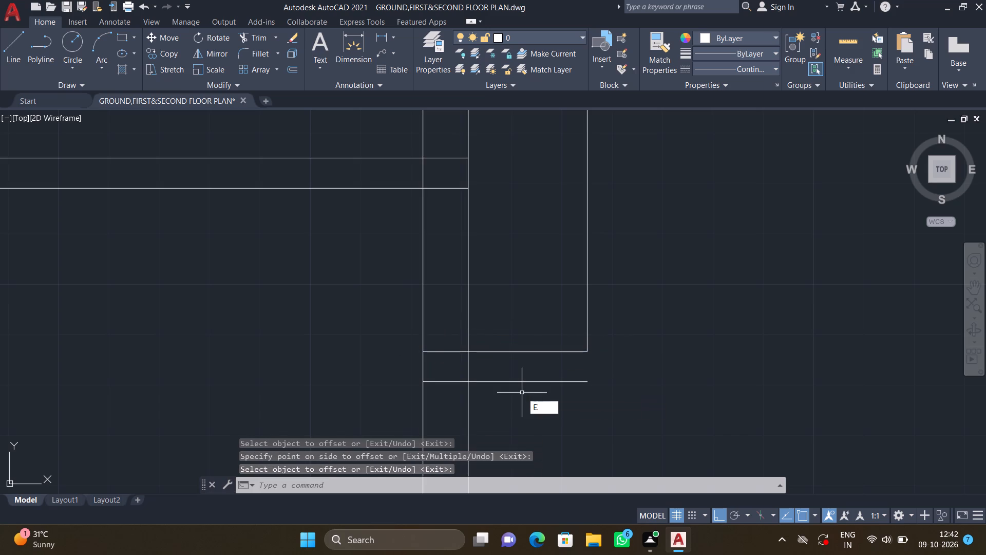
{"action": "key", "text": "Return"}
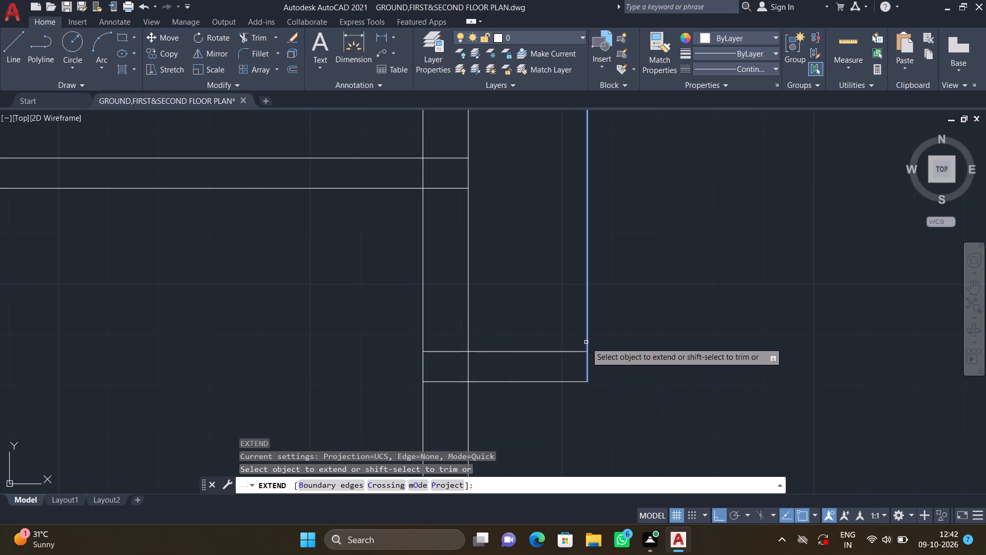
{"action": "double_click", "coordinate": [586, 342]}
{"action": "key", "text": "Return"}
Draw a strip outside the new projection: about 6.5" outward from its upper outer corner, 7'-2.5" down, and back to its lower outer corner.
{"action": "scroll", "coordinate": [633, 313], "scroll_direction": "down", "scroll_amount": 2}
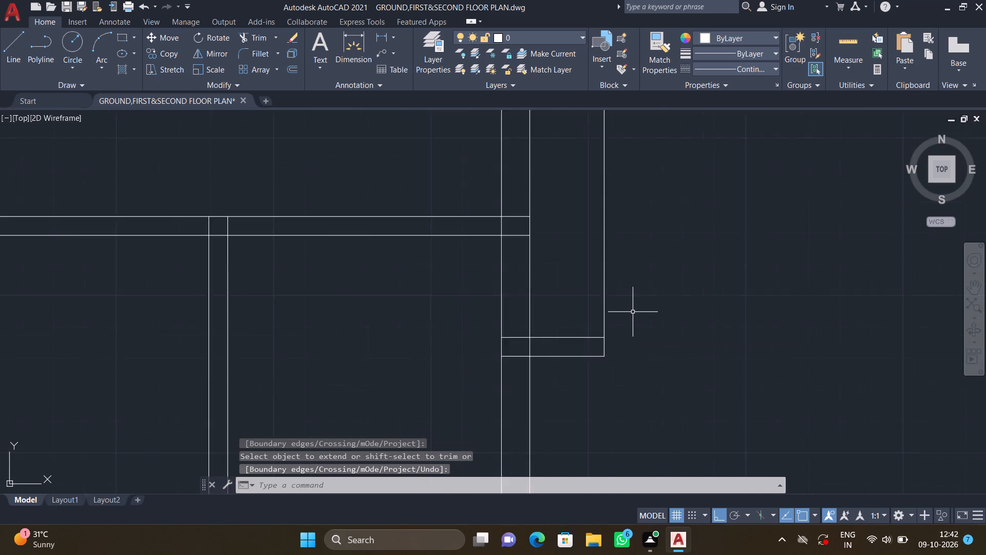
{"action": "middle_click_drag", "start_coordinate": [637, 261], "coordinate": [548, 277]}
{"action": "scroll", "coordinate": [551, 211], "scroll_direction": "up", "scroll_amount": 1}
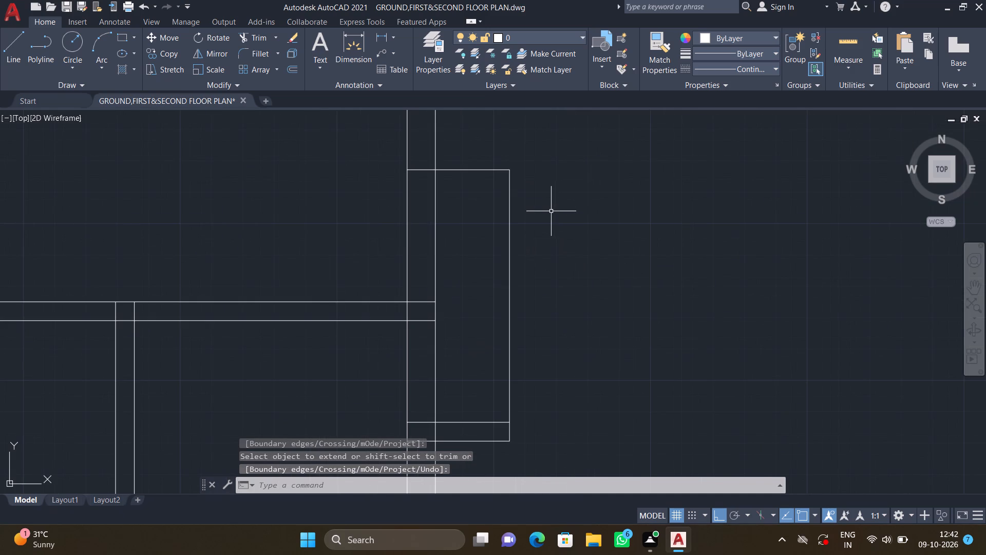
{"action": "key", "text": "l"}
{"action": "key", "text": "Return"}
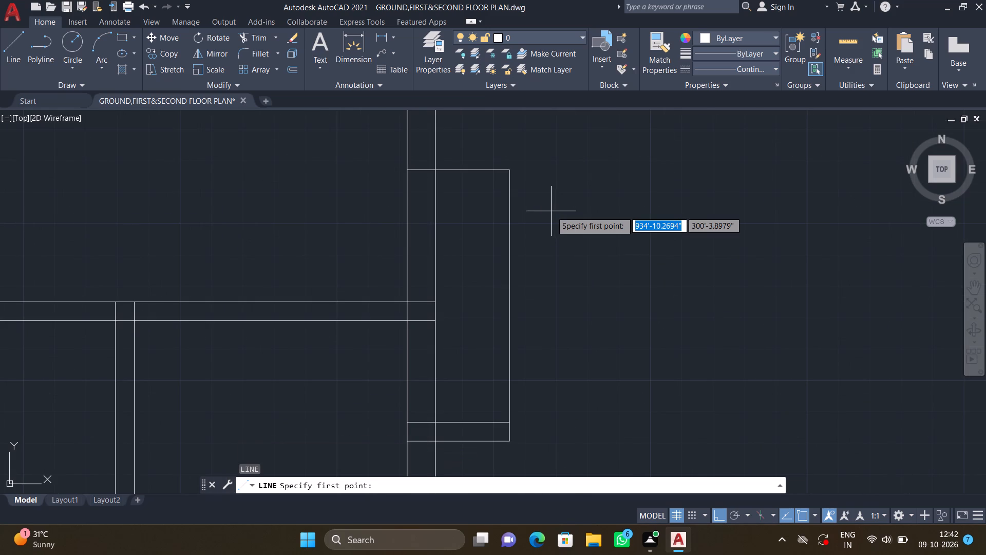
{"action": "scroll", "coordinate": [513, 174], "scroll_direction": "up", "scroll_amount": 2}
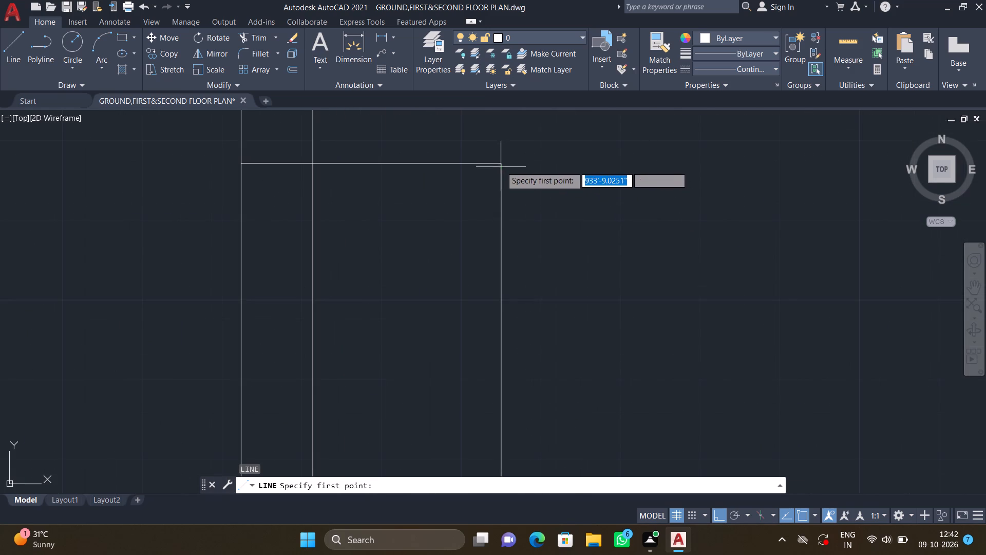
{"action": "double_click", "coordinate": [500, 165]}
{"action": "scroll", "coordinate": [563, 165], "scroll_direction": "down", "scroll_amount": 1}
{"action": "scroll", "coordinate": [556, 166], "scroll_direction": "up", "scroll_amount": 1}
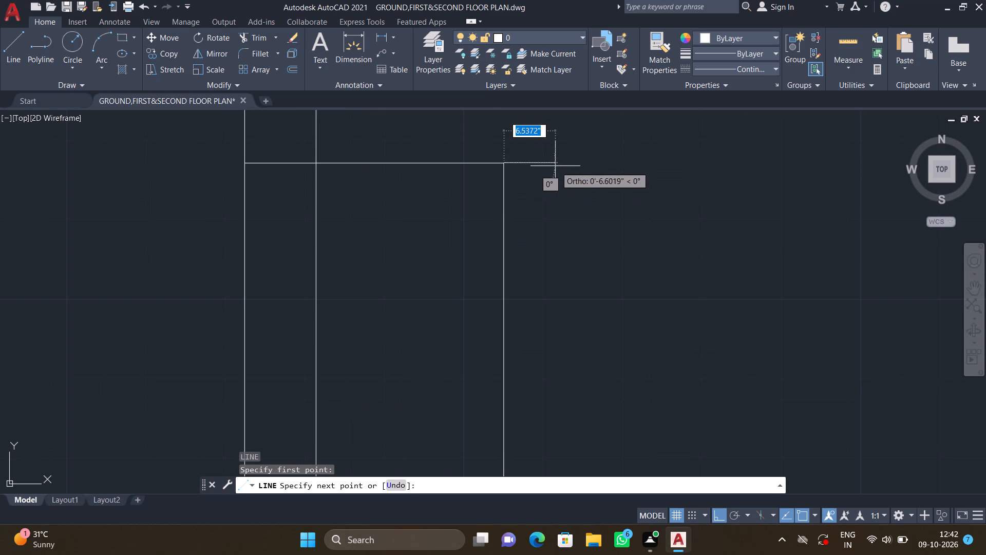
{"action": "left_click", "coordinate": [555, 165]}
{"action": "scroll", "coordinate": [561, 264], "scroll_direction": "down", "scroll_amount": 2}
{"action": "middle_click_drag", "start_coordinate": [564, 347], "coordinate": [544, 282]}
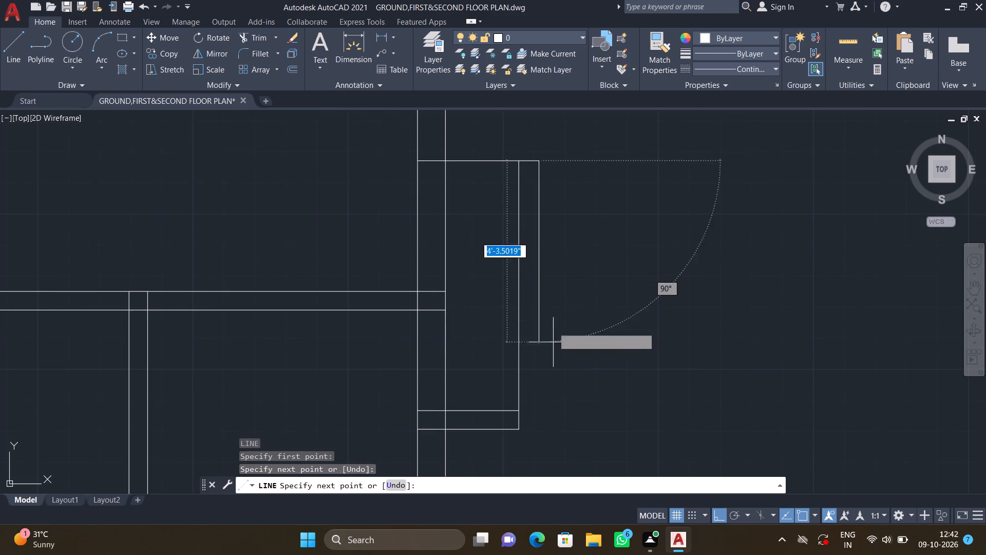
{"action": "middle_click_drag", "start_coordinate": [538, 356], "coordinate": [520, 304]}
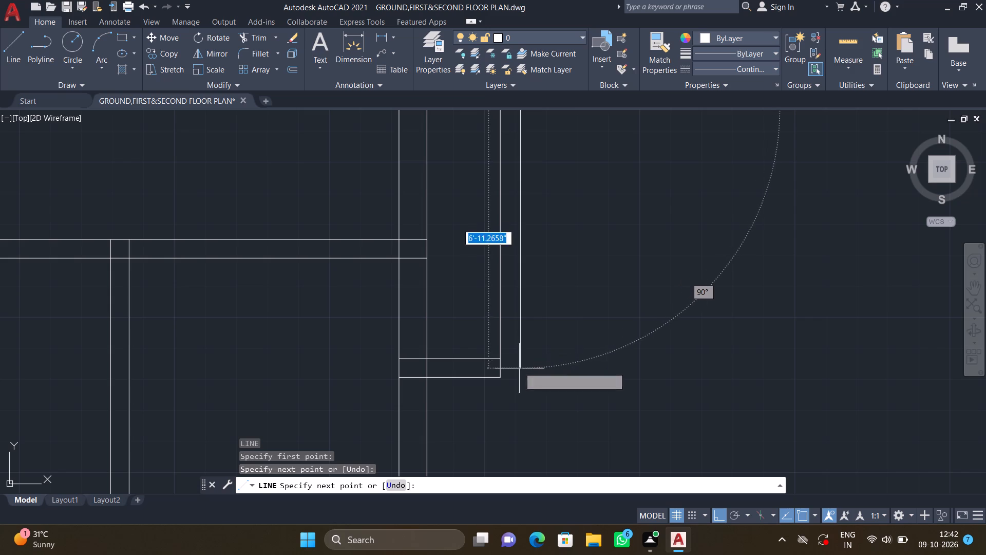
{"action": "scroll", "coordinate": [519, 369], "scroll_direction": "up", "scroll_amount": 1}
{"action": "middle_click_drag", "start_coordinate": [513, 371], "coordinate": [509, 335]}
{"action": "scroll", "coordinate": [515, 358], "scroll_direction": "up", "scroll_amount": 3}
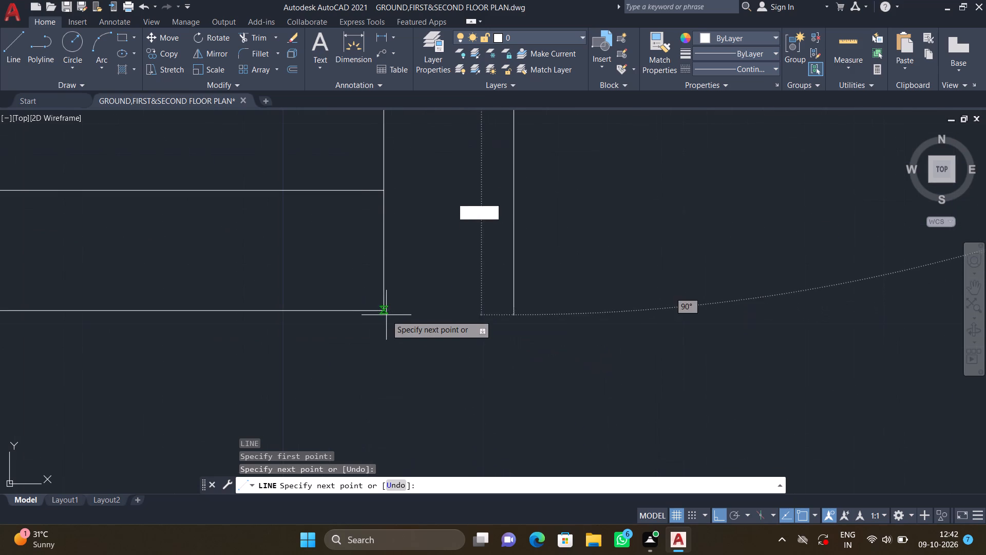
{"action": "left_click", "coordinate": [515, 309]}
{"action": "scroll", "coordinate": [365, 308], "scroll_direction": "up", "scroll_amount": 1}
{"action": "scroll", "coordinate": [403, 325], "scroll_direction": "up", "scroll_amount": 3}
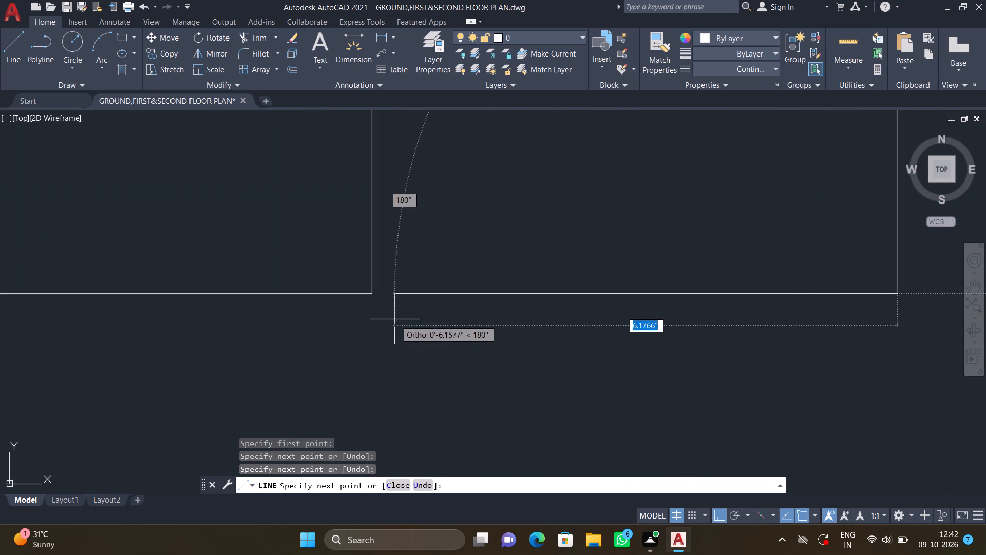
{"action": "left_click", "coordinate": [372, 292]}
{"action": "key", "text": "Return"}
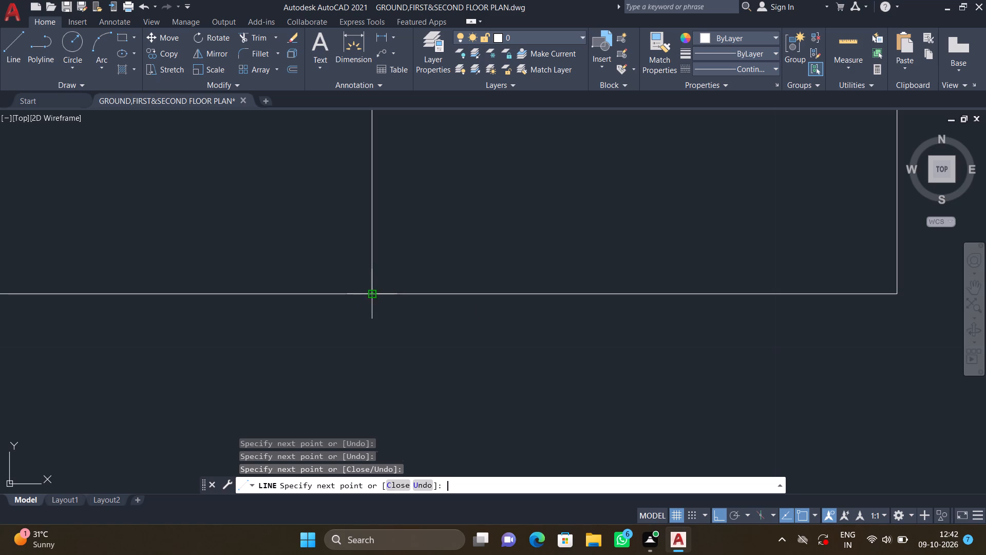
{"action": "scroll", "coordinate": [523, 335], "scroll_direction": "down", "scroll_amount": 5}
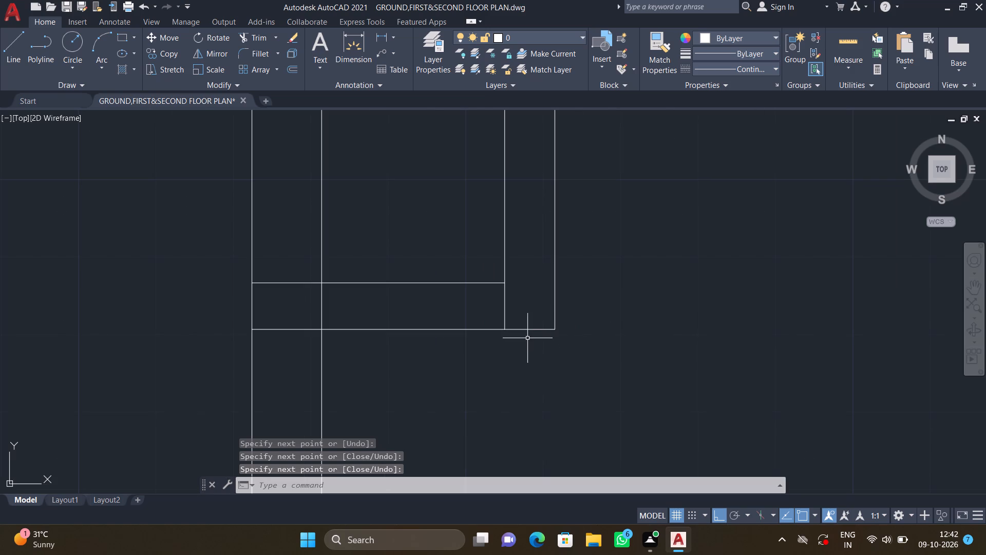
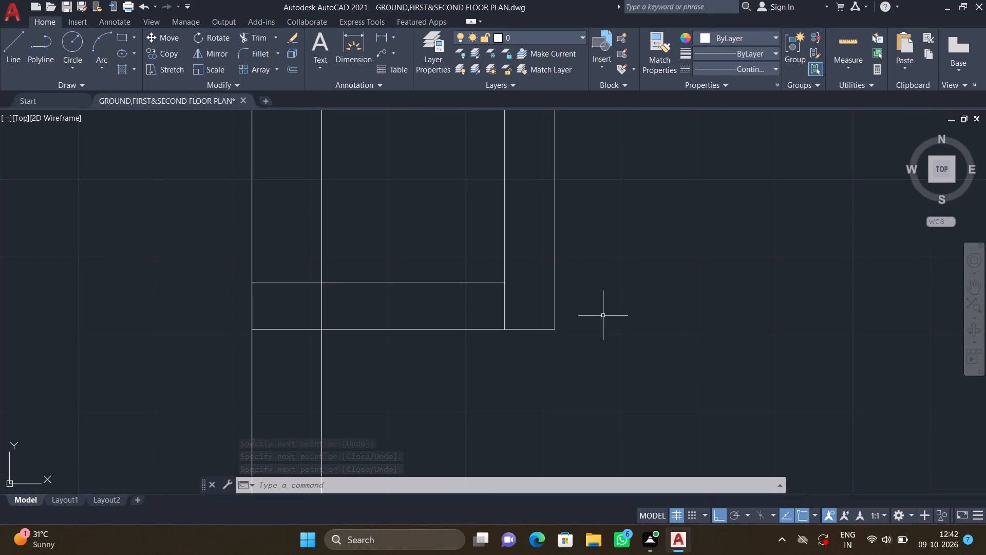
Draw a horizontal line about 1'-1" long outward from the east wall's outer face, just below the wall's southernmost projection.
{"action": "scroll", "coordinate": [601, 308], "scroll_direction": "down", "scroll_amount": 2}
{"action": "middle_click_drag", "start_coordinate": [592, 336], "coordinate": [545, 325]}
{"action": "scroll", "coordinate": [551, 330], "scroll_direction": "down", "scroll_amount": 1}
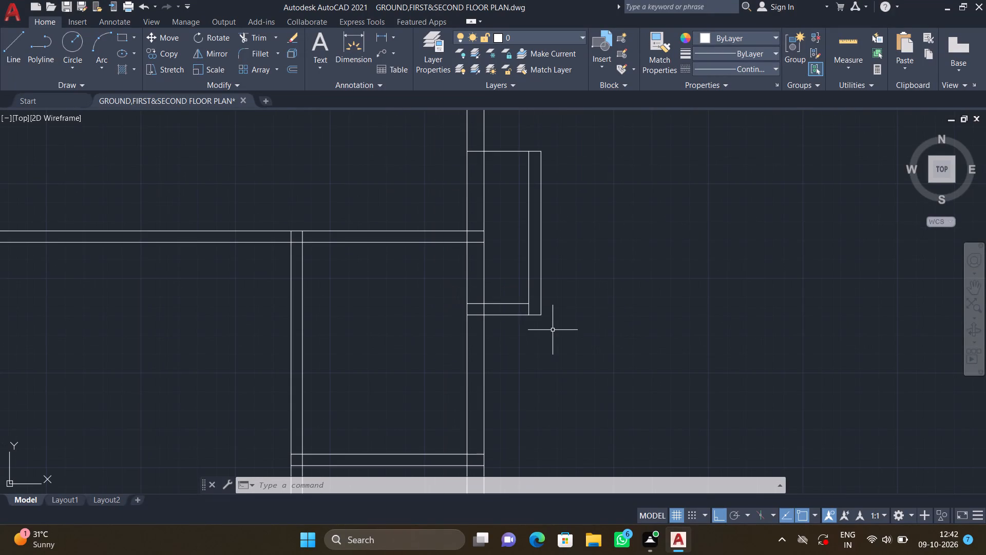
{"action": "scroll", "coordinate": [551, 332], "scroll_direction": "down", "scroll_amount": 2}
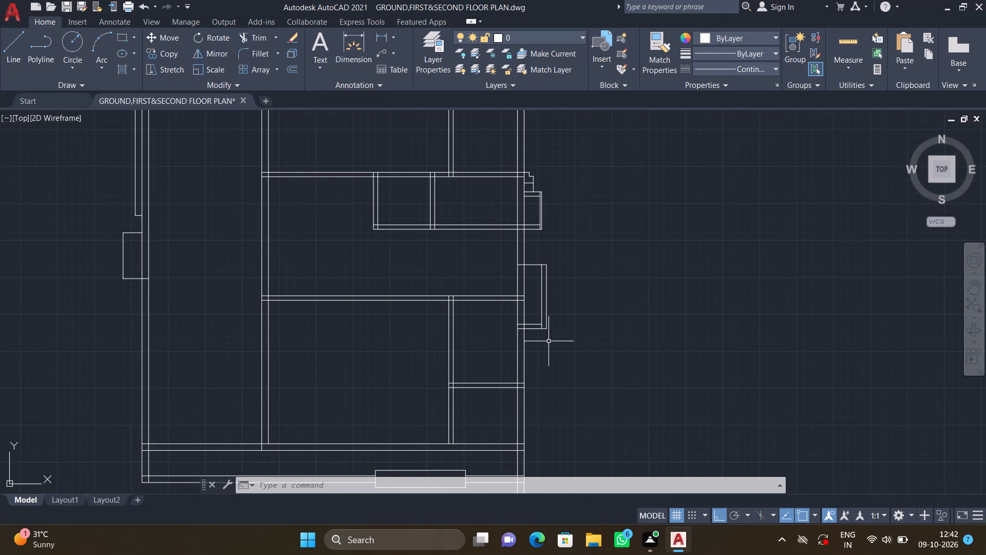
{"action": "middle_click_drag", "start_coordinate": [570, 383], "coordinate": [557, 358]}
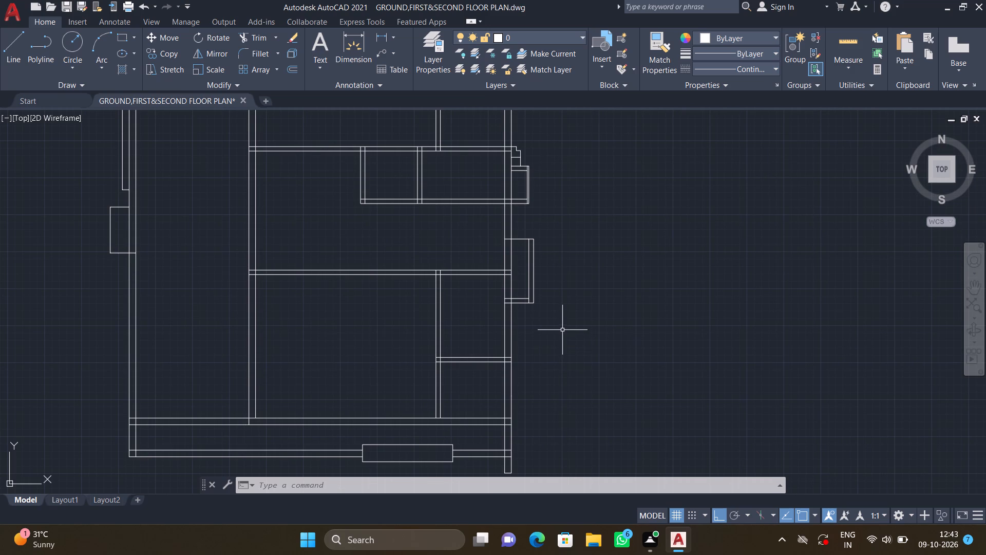
{"action": "middle_click_drag", "start_coordinate": [538, 351], "coordinate": [542, 318]}
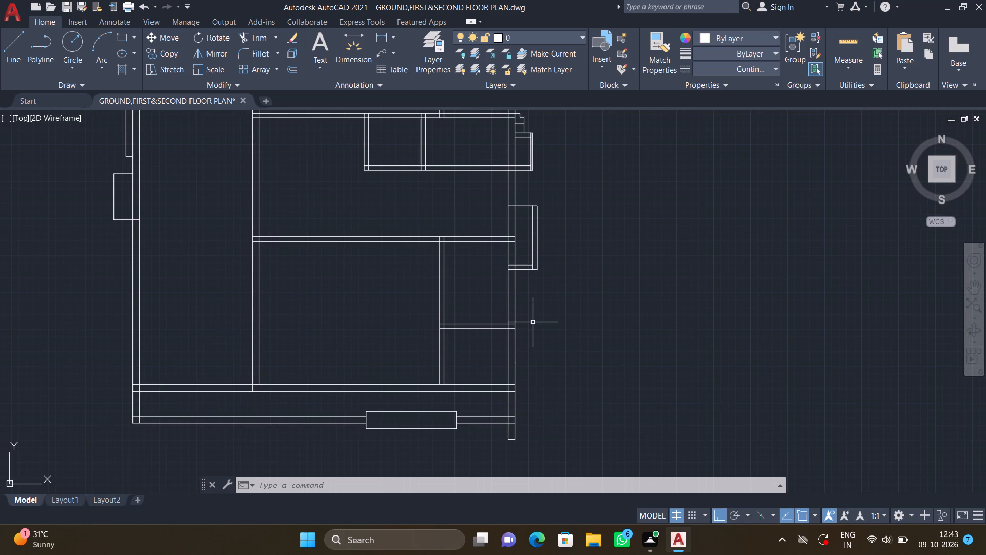
{"action": "scroll", "coordinate": [523, 316], "scroll_direction": "up", "scroll_amount": 2}
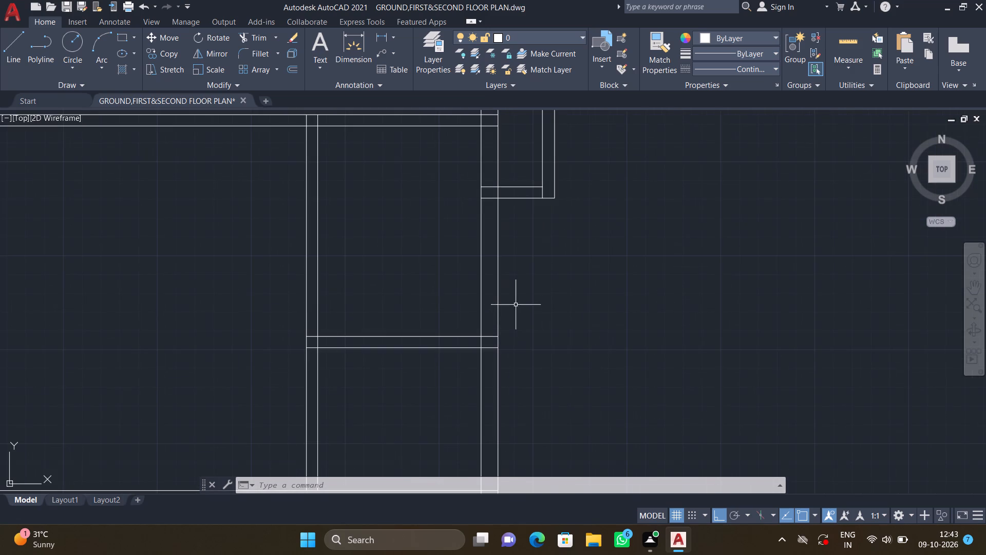
{"action": "middle_click_drag", "start_coordinate": [519, 300], "coordinate": [542, 357]}
{"action": "key", "text": "l"}
{"action": "key", "text": "Return"}
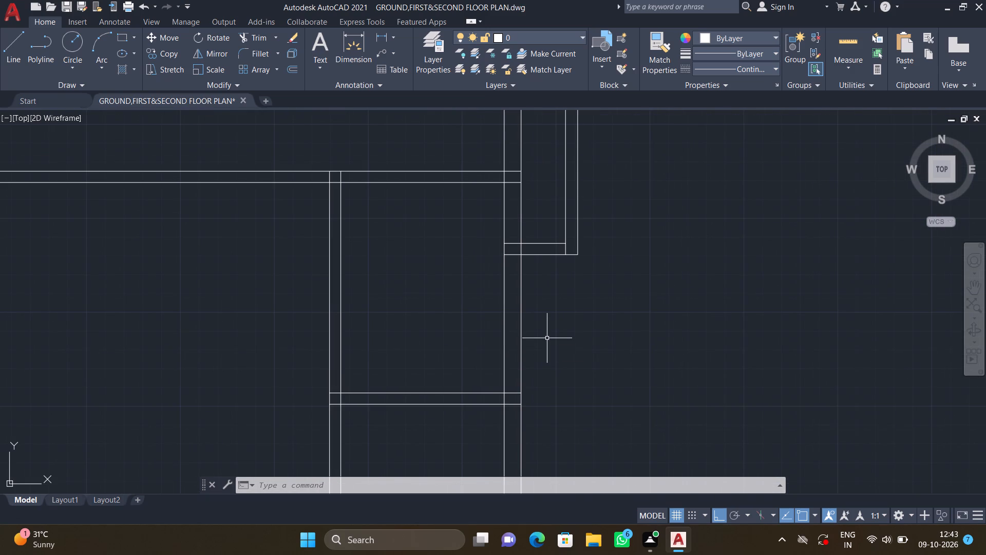
{"action": "scroll", "coordinate": [525, 318], "scroll_direction": "up", "scroll_amount": 1}
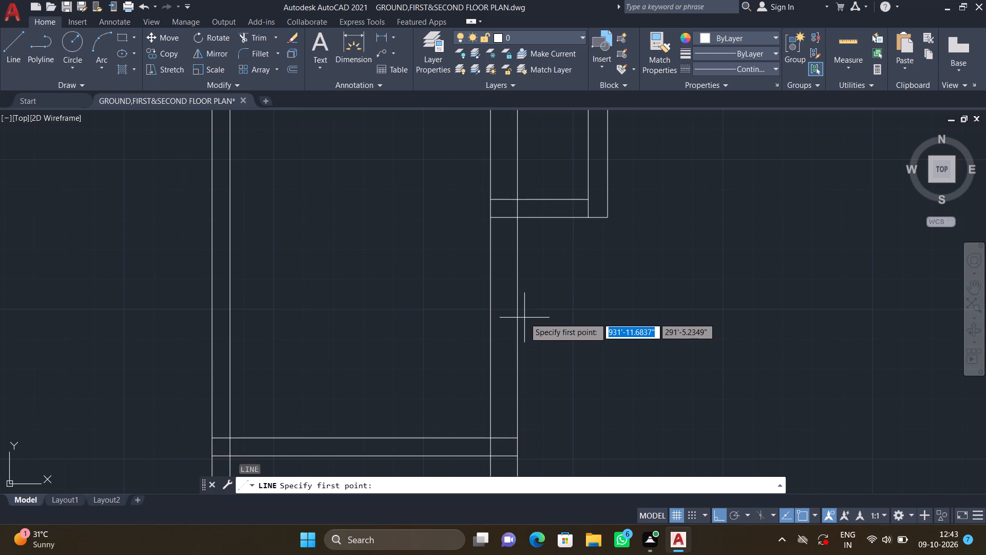
{"action": "scroll", "coordinate": [517, 319], "scroll_direction": "up", "scroll_amount": 1}
{"action": "left_click", "coordinate": [516, 304]}
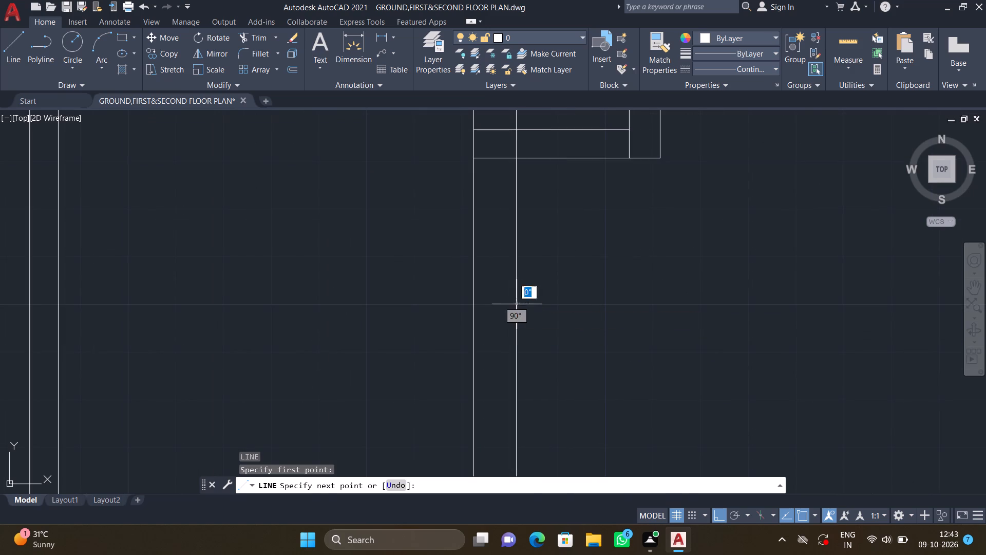
{"action": "scroll", "coordinate": [581, 301], "scroll_direction": "up", "scroll_amount": 1}
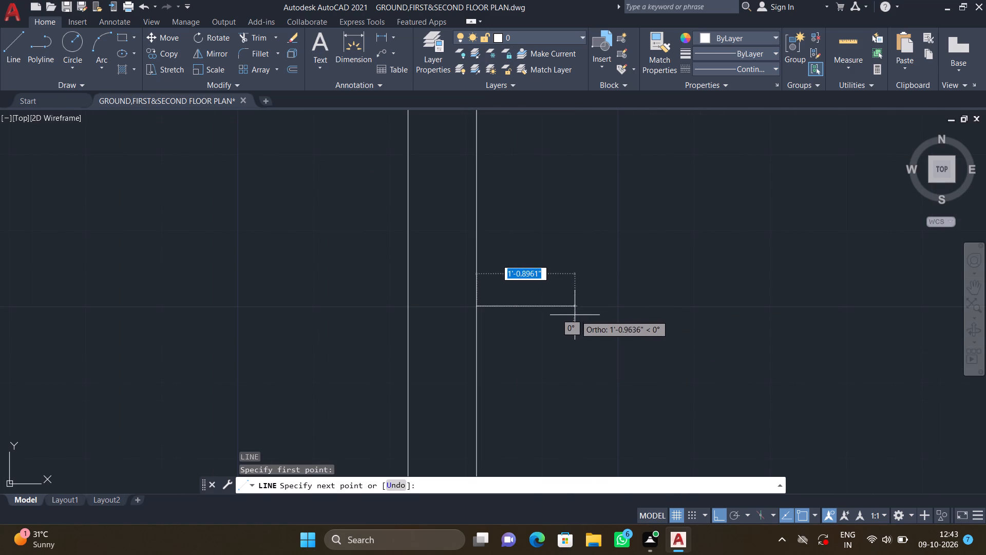
{"action": "double_click", "coordinate": [575, 313]}
{"action": "scroll", "coordinate": [579, 413], "scroll_direction": "down", "scroll_amount": 1}
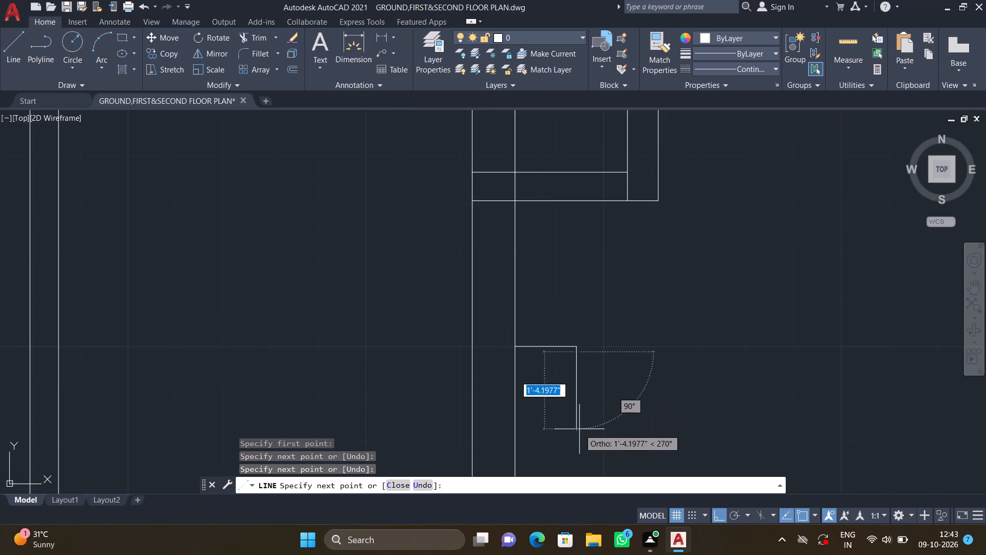
{"action": "scroll", "coordinate": [570, 387], "scroll_direction": "up", "scroll_amount": 2}
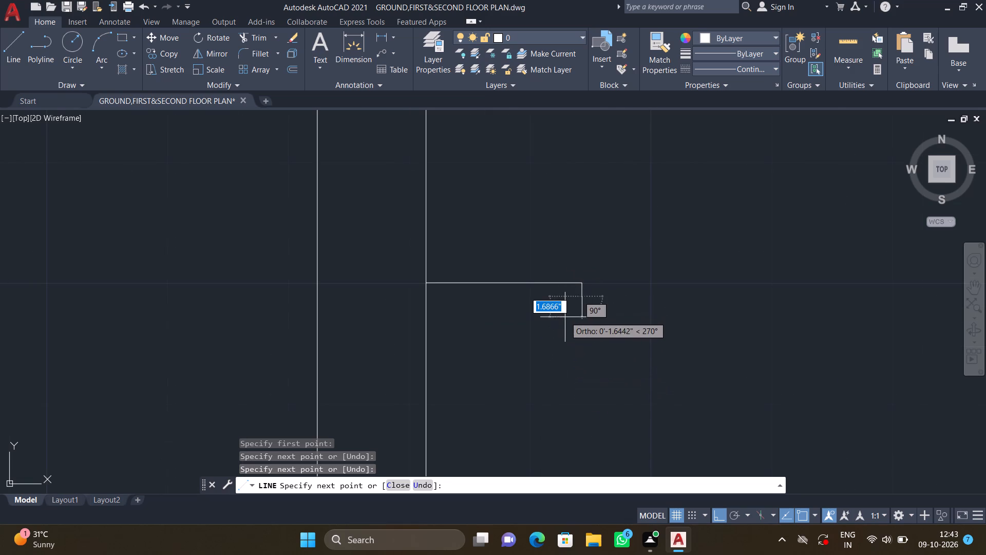
{"action": "key", "text": "grave"}
{"action": "key", "text": "Escape"}
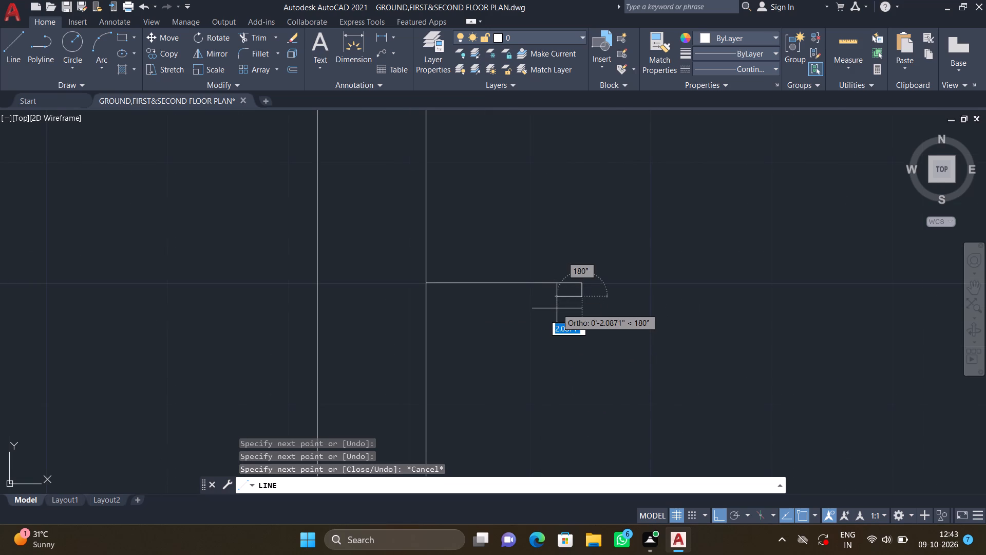
{"action": "key", "text": "Escape"}
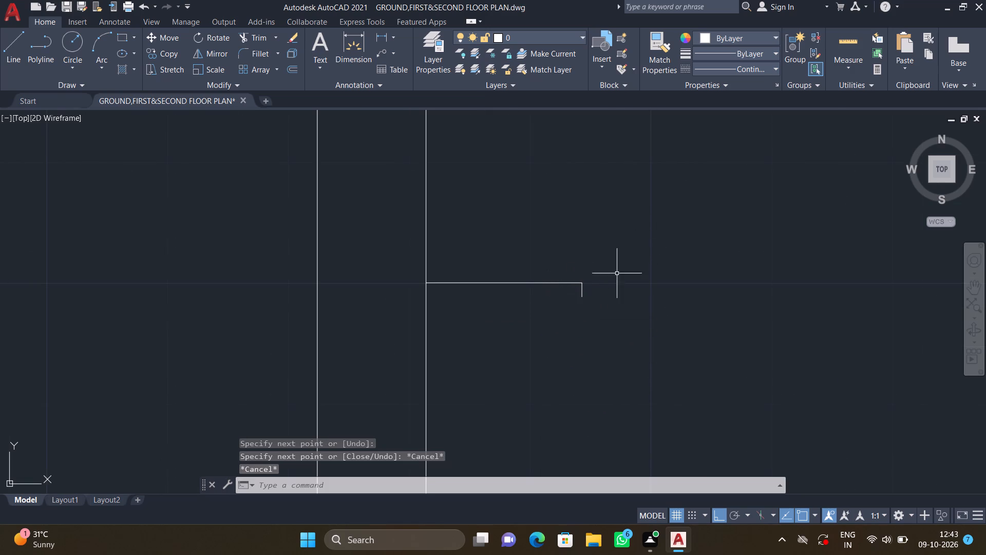
Delete the stray short vertical segment at the outer end of the new horizontal line.
{"action": "double_click", "coordinate": [583, 290]}
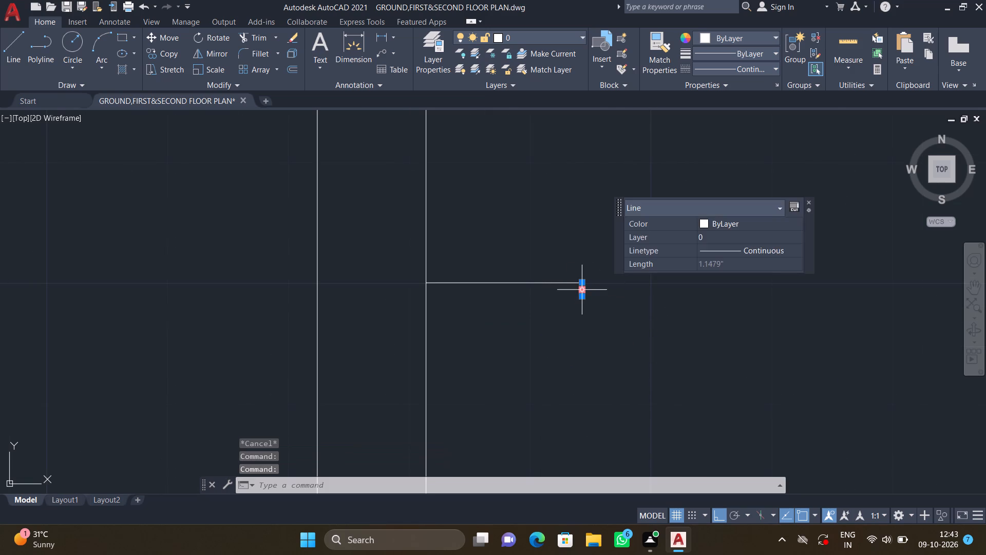
{"action": "key", "text": "Delete"}
Draw a short line south from the horizontal line's outer end and back to the east wall, closing a narrow rectangular projection.
{"action": "key", "text": "l"}
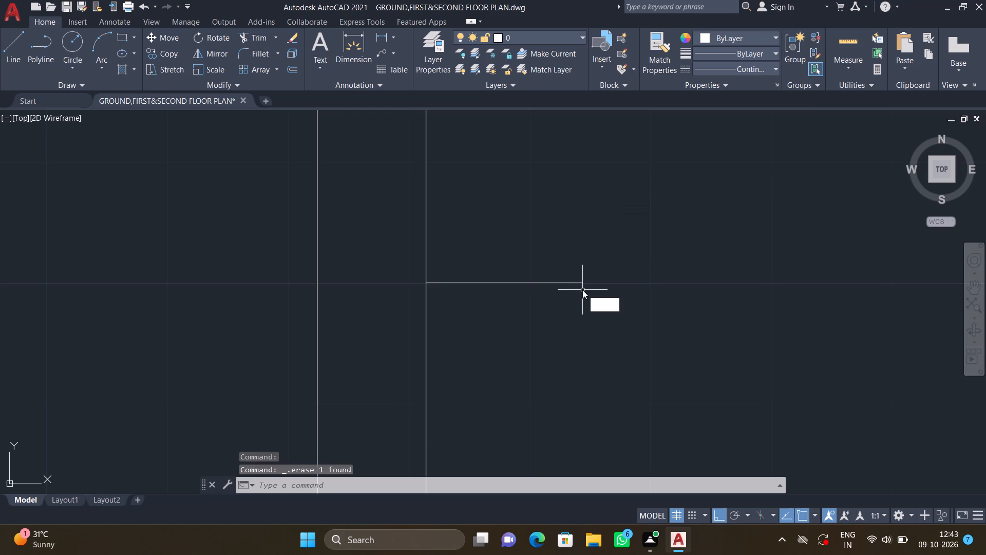
{"action": "key", "text": "Return"}
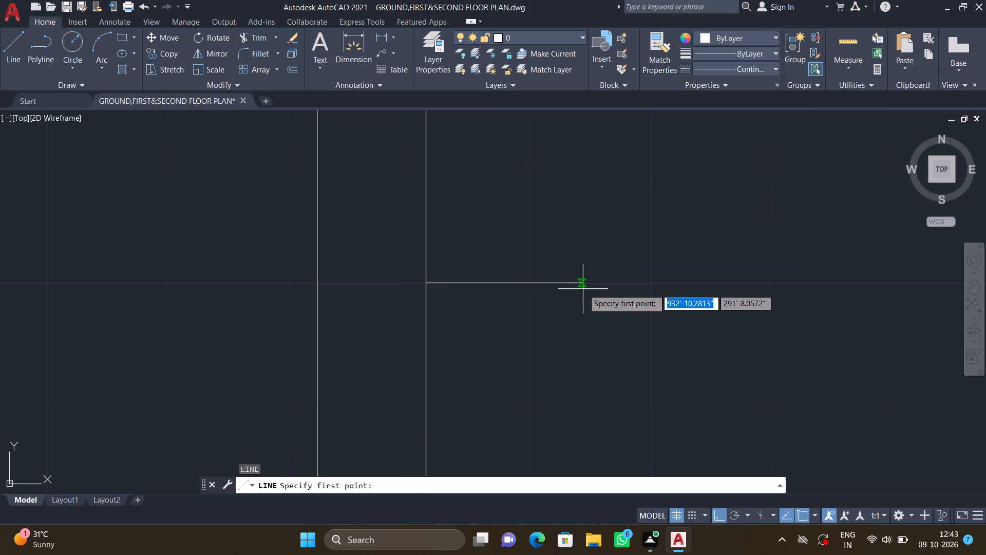
{"action": "left_click", "coordinate": [580, 283]}
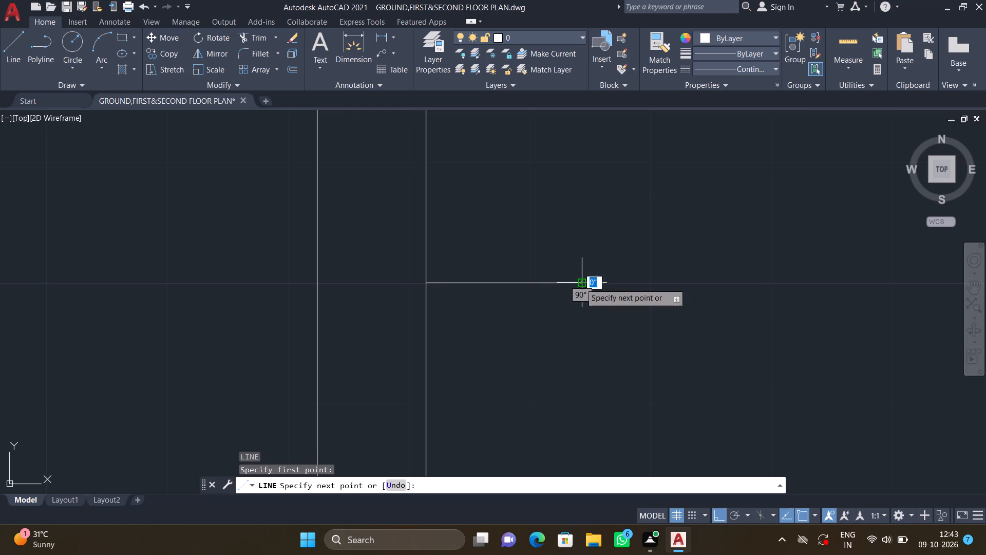
{"action": "scroll", "coordinate": [593, 344], "scroll_direction": "down", "scroll_amount": 1}
{"action": "middle_click_drag", "start_coordinate": [587, 347], "coordinate": [590, 317]}
{"action": "scroll", "coordinate": [589, 319], "scroll_direction": "up", "scroll_amount": 1}
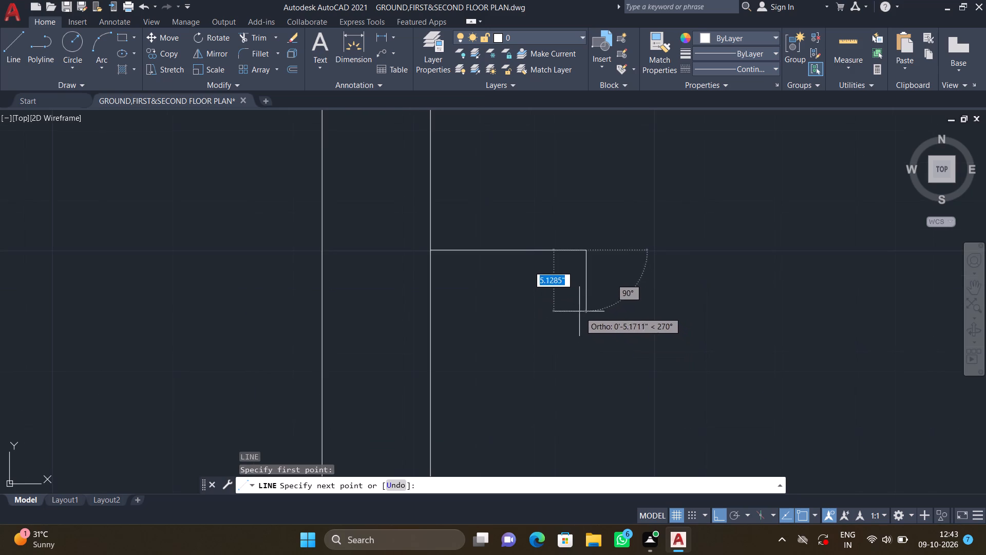
{"action": "left_click", "coordinate": [584, 298]}
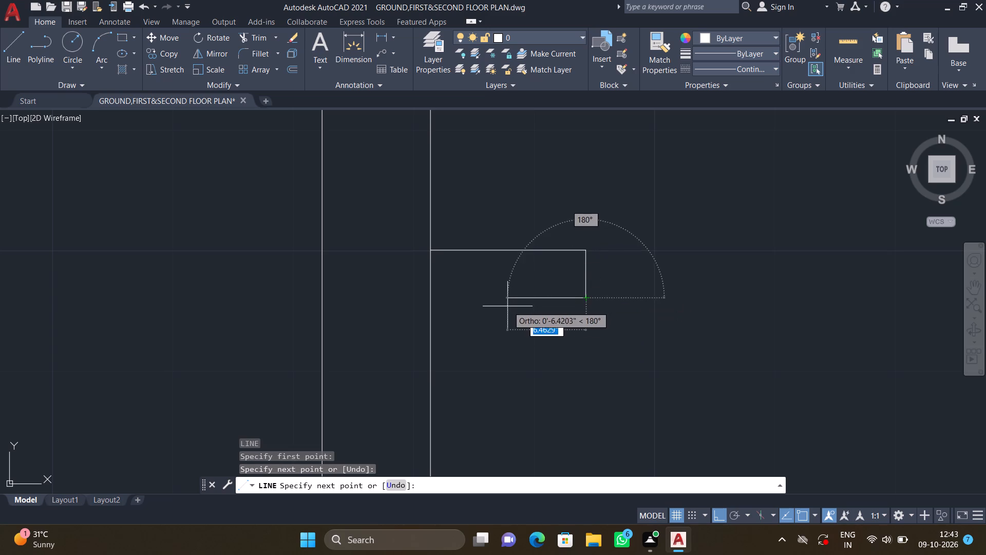
{"action": "scroll", "coordinate": [429, 302], "scroll_direction": "up", "scroll_amount": 2}
{"action": "left_click", "coordinate": [426, 292]}
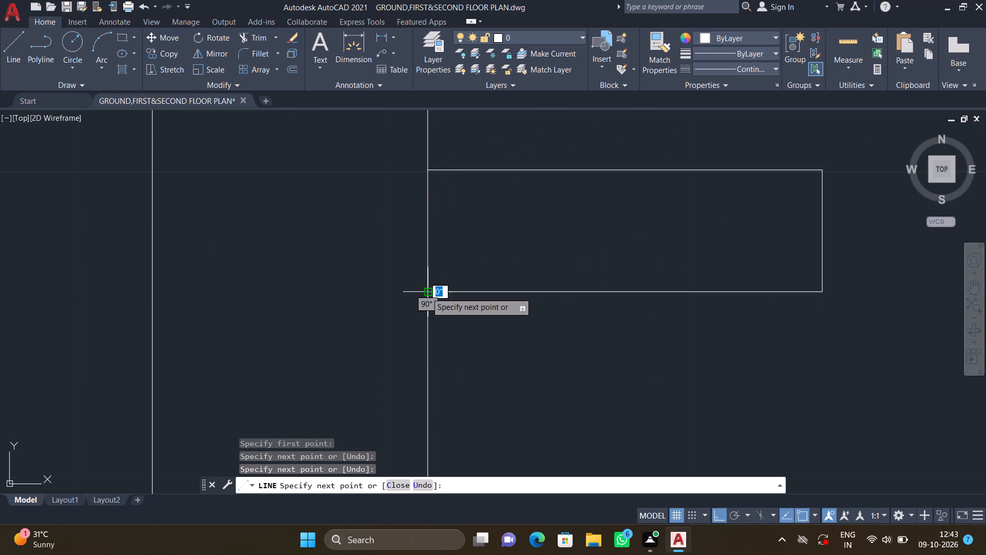
{"action": "key", "text": "Return"}
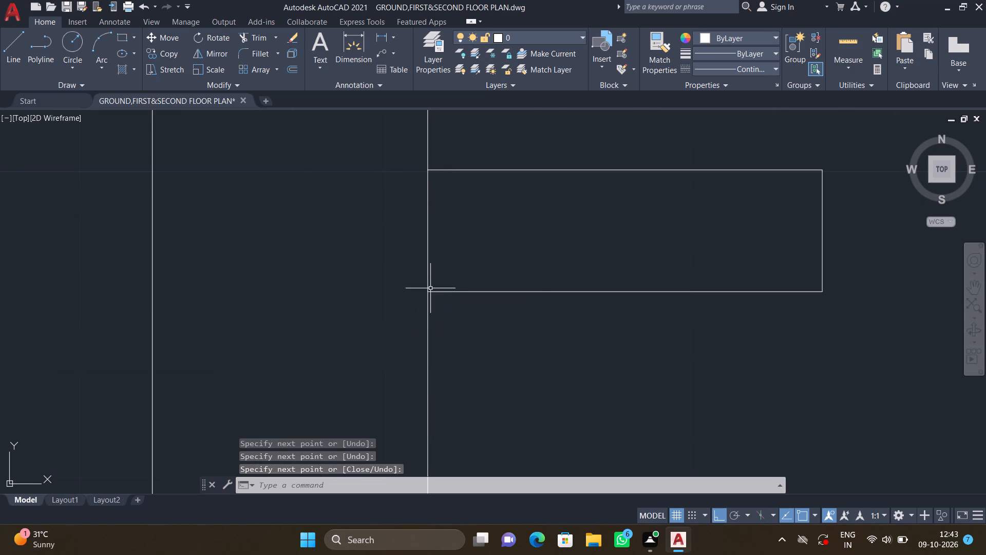
Set the current linetype to the dashed ACAD_ISO02W100.
{"action": "scroll", "coordinate": [561, 272], "scroll_direction": "down", "scroll_amount": 3}
{"action": "scroll", "coordinate": [621, 290], "scroll_direction": "down", "scroll_amount": 3}
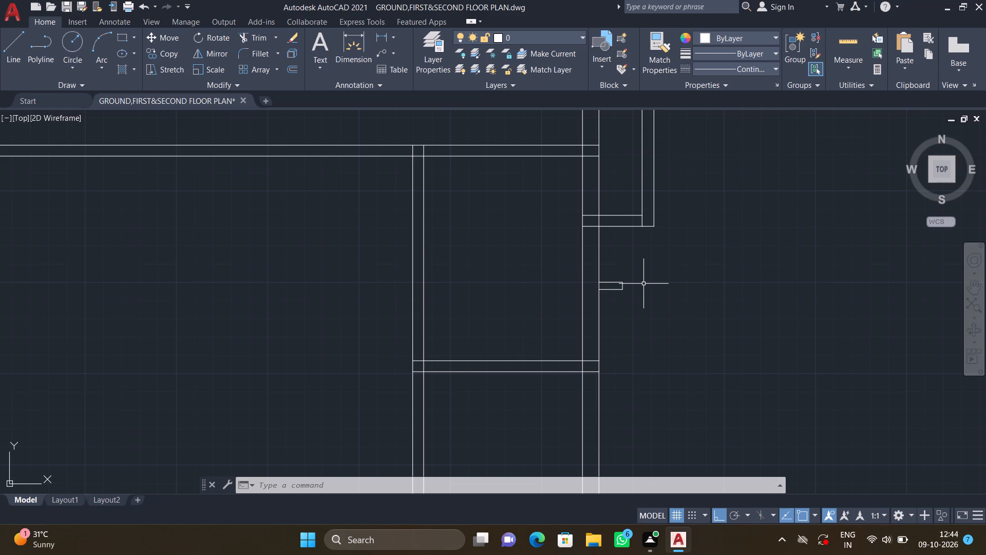
{"action": "double_click", "coordinate": [741, 70]}
{"action": "left_click", "coordinate": [744, 68]}
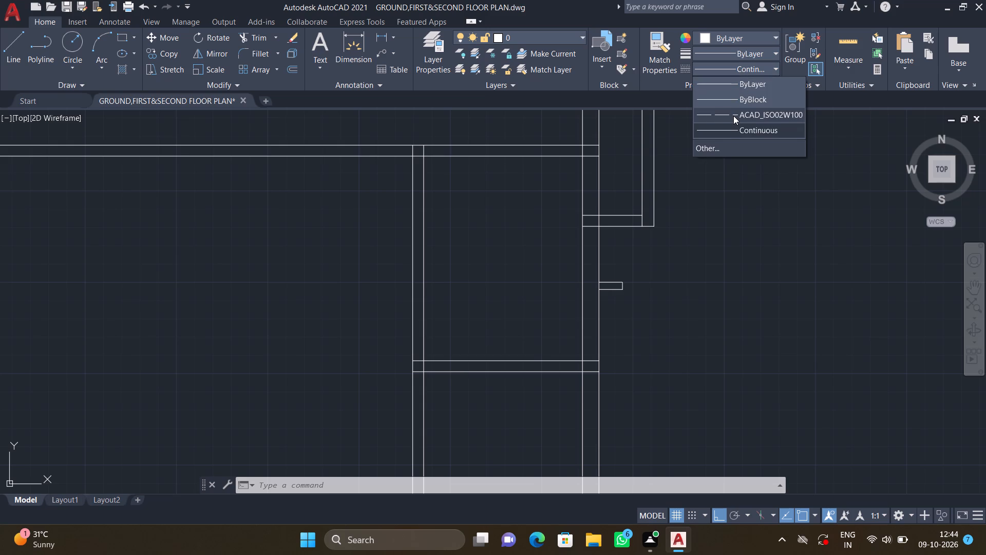
{"action": "double_click", "coordinate": [732, 113]}
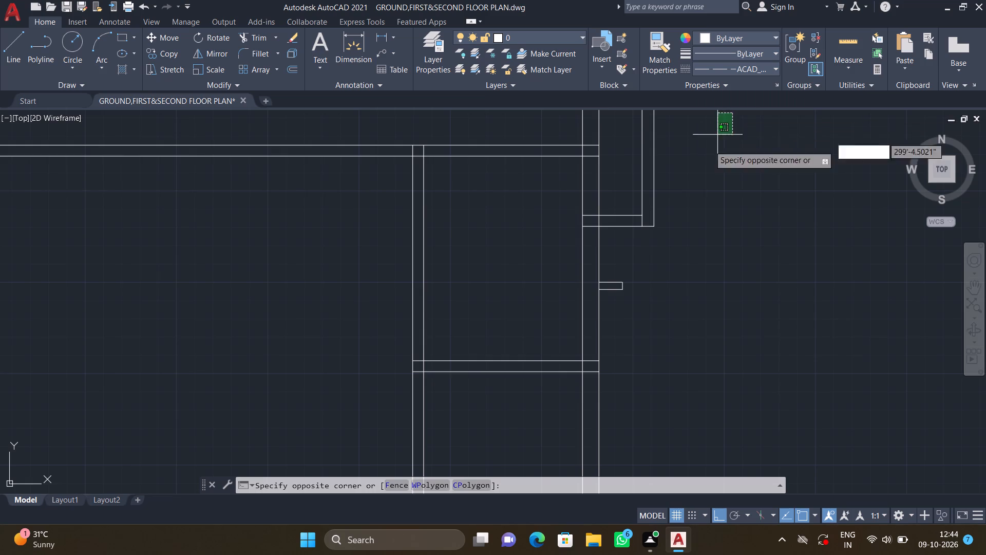
{"action": "scroll", "coordinate": [627, 269], "scroll_direction": "down", "scroll_amount": 2}
{"action": "key", "text": "Escape"}
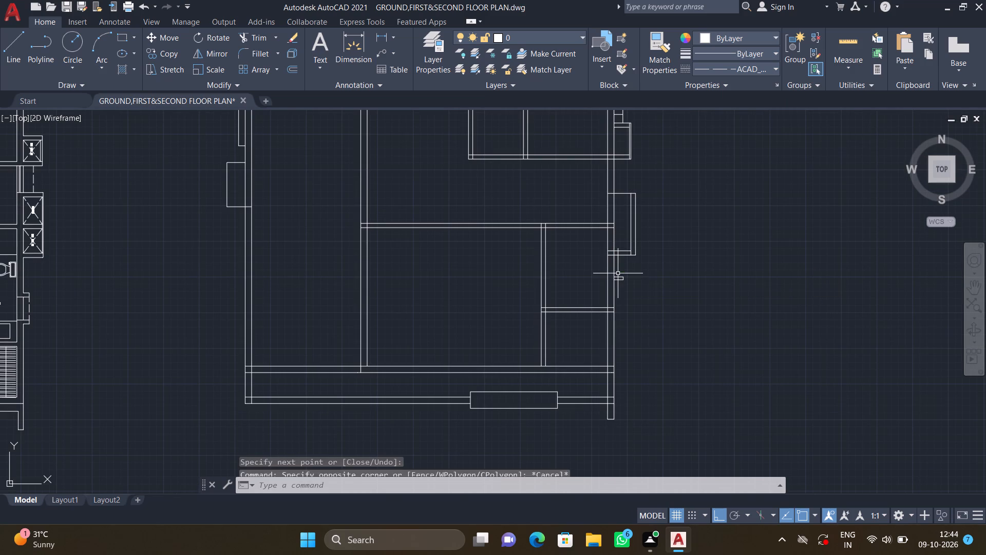
Draw a dashed vertical line about 7'-5" long from the small-room block's south wall face, near its west corner, to the wall below.
{"action": "scroll", "coordinate": [614, 254], "scroll_direction": "down", "scroll_amount": 2}
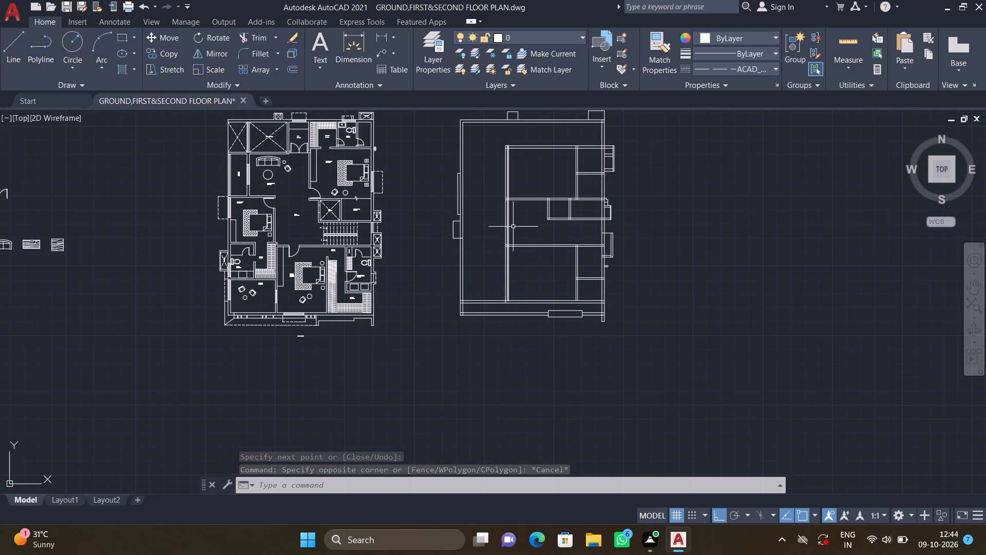
{"action": "scroll", "coordinate": [552, 224], "scroll_direction": "up", "scroll_amount": 3}
{"action": "key", "text": "l"}
{"action": "key", "text": "Return"}
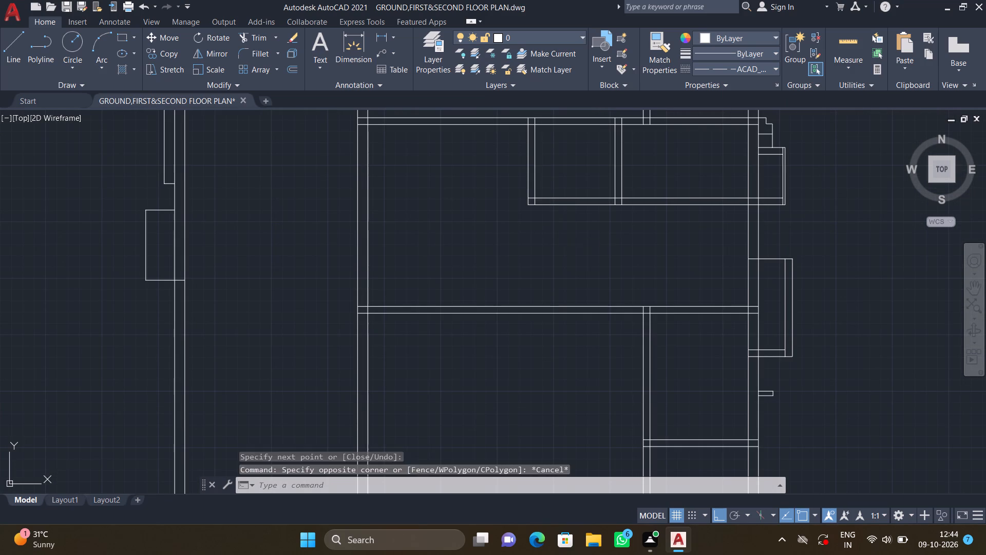
{"action": "scroll", "coordinate": [557, 214], "scroll_direction": "up", "scroll_amount": 2}
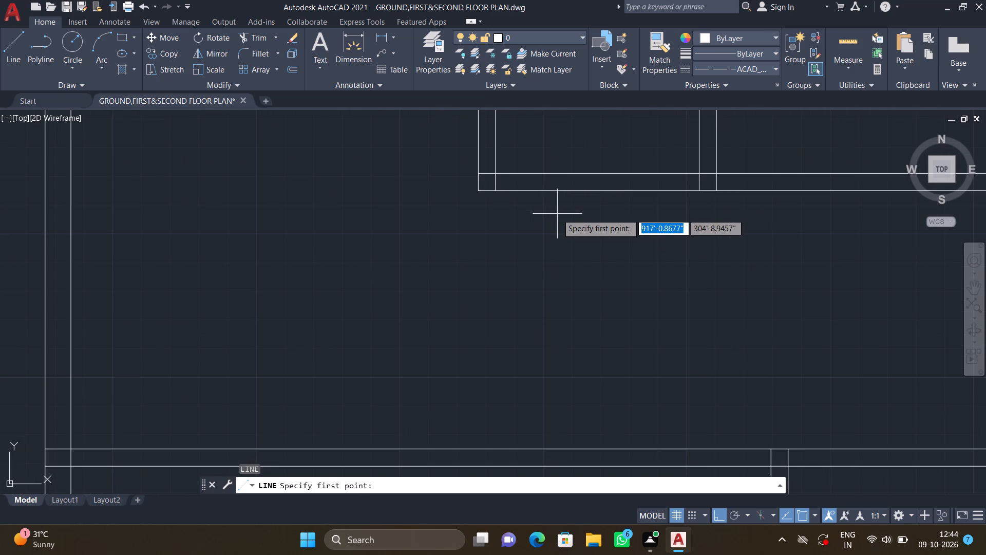
{"action": "left_click", "coordinate": [539, 190]}
{"action": "scroll", "coordinate": [532, 270], "scroll_direction": "down", "scroll_amount": 1}
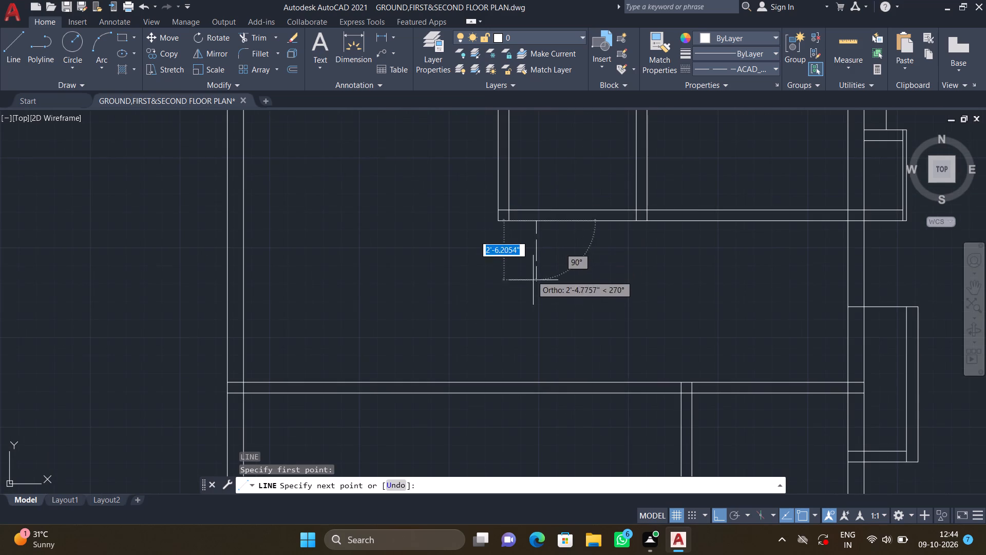
{"action": "scroll", "coordinate": [536, 344], "scroll_direction": "up", "scroll_amount": 2}
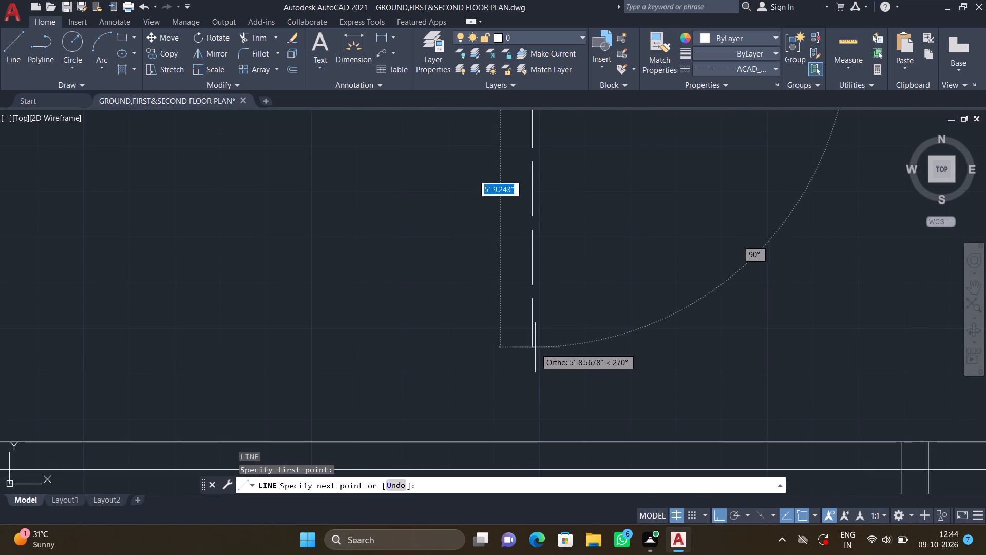
{"action": "left_click", "coordinate": [532, 440]}
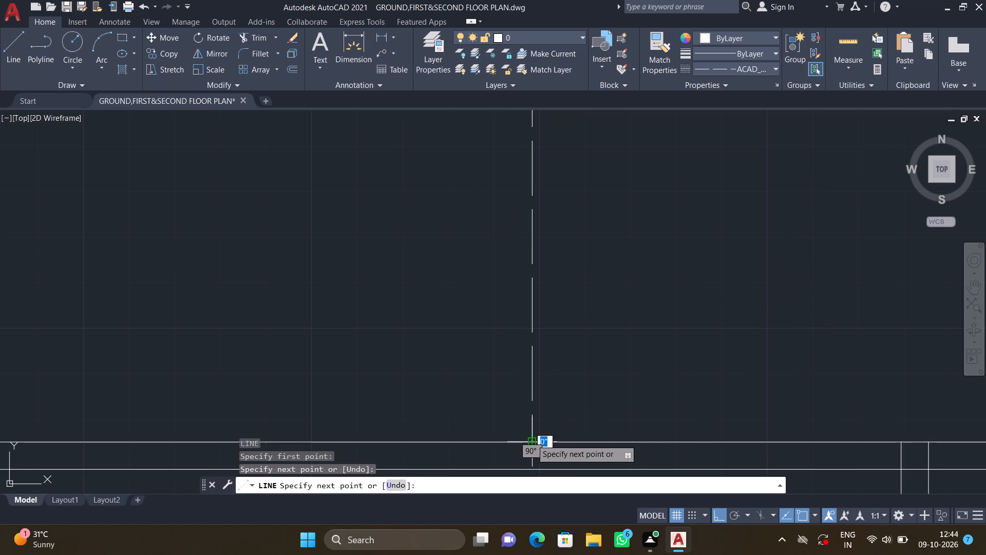
{"action": "key", "text": "Return"}
{"action": "scroll", "coordinate": [589, 399], "scroll_direction": "down", "scroll_amount": 2}
{"action": "middle_click_drag", "start_coordinate": [594, 302], "coordinate": [531, 318]}
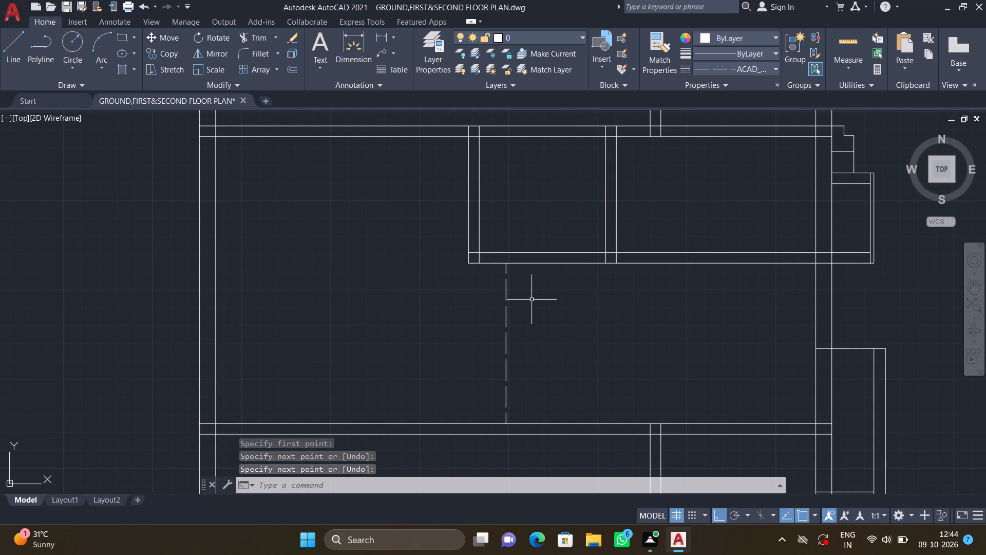
Offset the dashed line 1' east four times in succession, each copy taken from the previous one.
{"action": "scroll", "coordinate": [533, 301], "scroll_direction": "up", "scroll_amount": 2}
{"action": "key", "text": "o"}
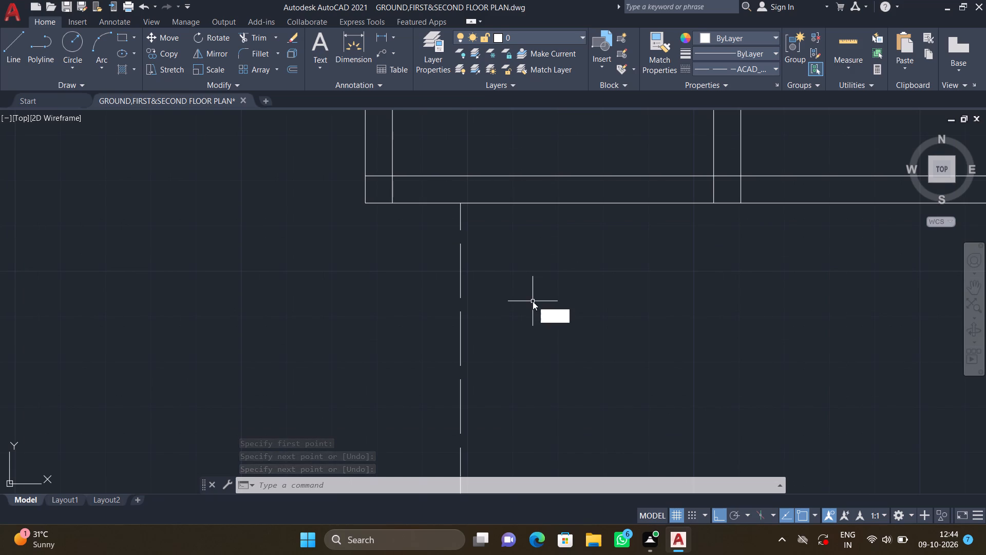
{"action": "key", "text": "Return"}
{"action": "type", "text": "1'"}
{"action": "key", "text": "Return"}
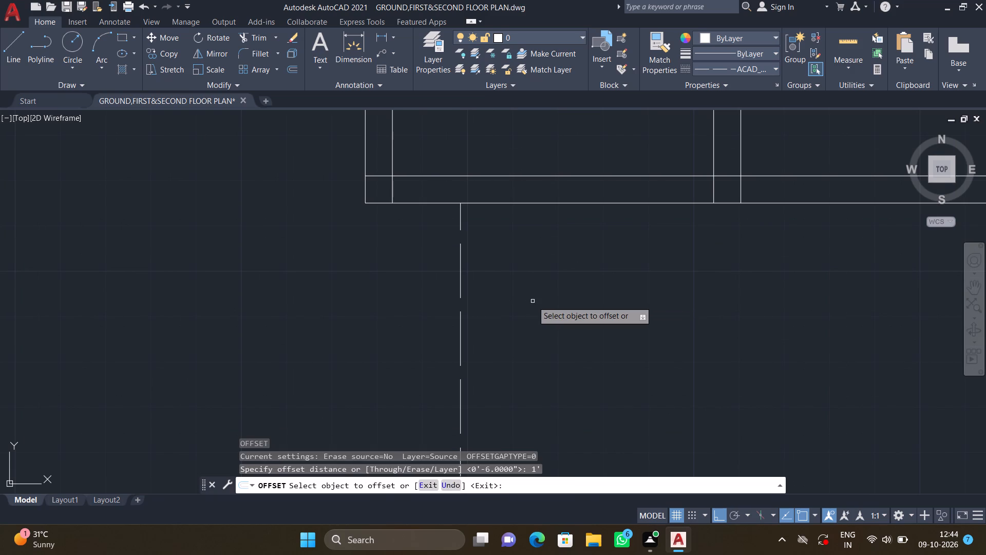
{"action": "double_click", "coordinate": [461, 275]}
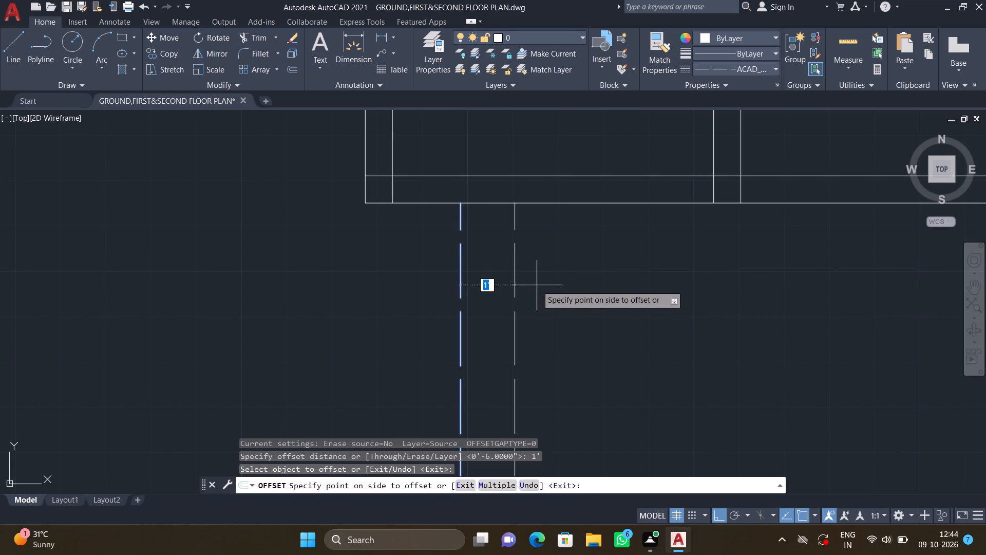
{"action": "left_click", "coordinate": [537, 285]}
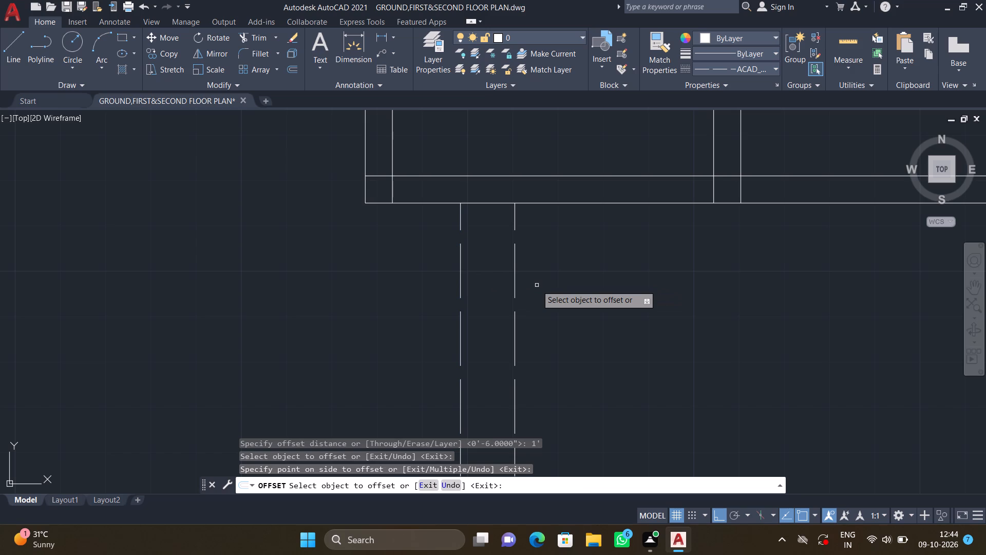
{"action": "scroll", "coordinate": [565, 311], "scroll_direction": "down", "scroll_amount": 2}
{"action": "middle_click_drag", "start_coordinate": [576, 338], "coordinate": [570, 333]}
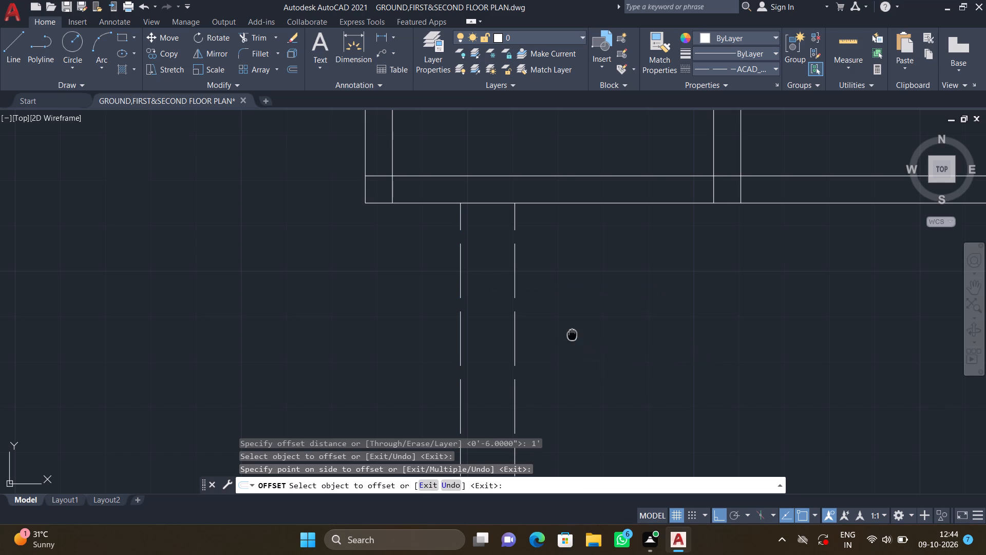
{"action": "middle_click_drag", "start_coordinate": [570, 333], "coordinate": [540, 300]}
{"action": "scroll", "coordinate": [538, 300], "scroll_direction": "down", "scroll_amount": 2}
{"action": "scroll", "coordinate": [532, 334], "scroll_direction": "up", "scroll_amount": 1}
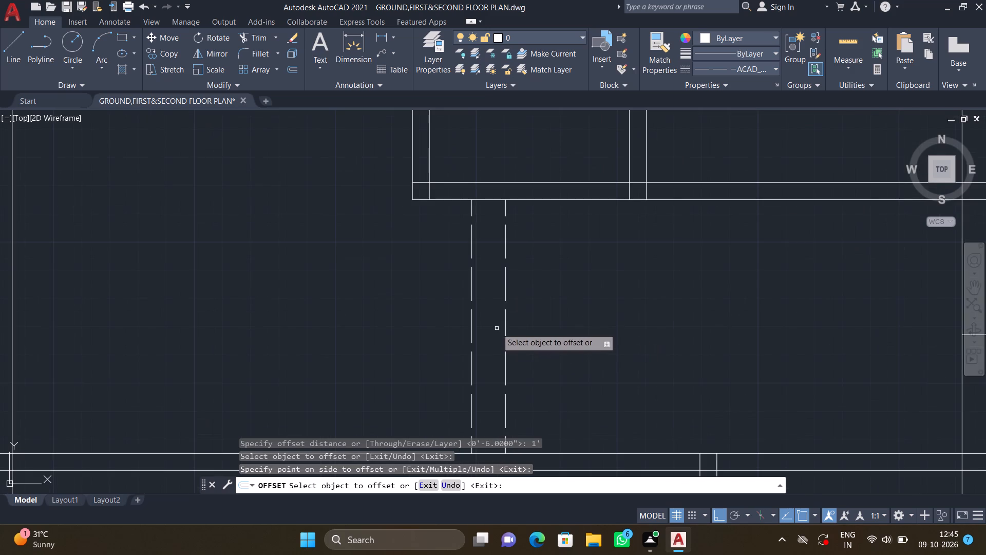
{"action": "double_click", "coordinate": [506, 322]}
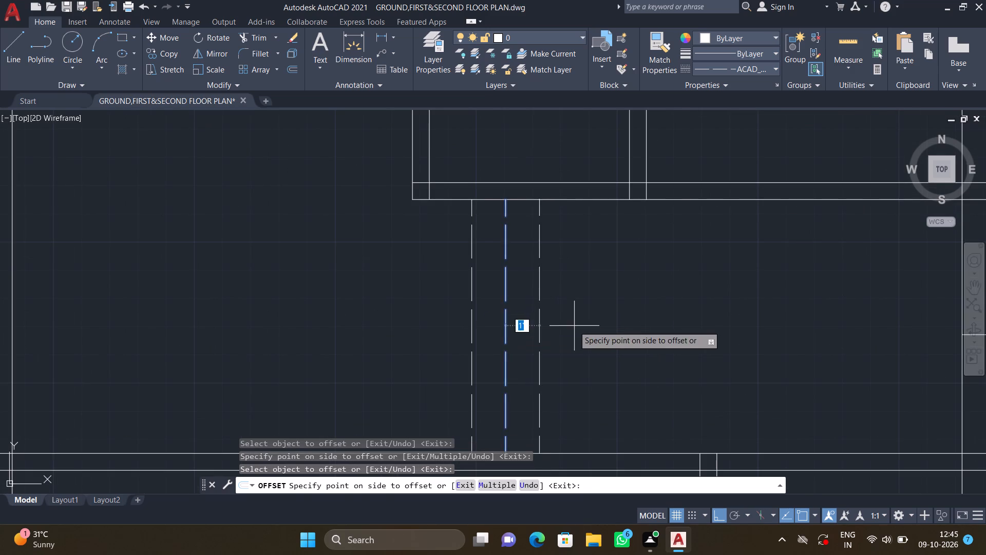
{"action": "left_click", "coordinate": [574, 326]}
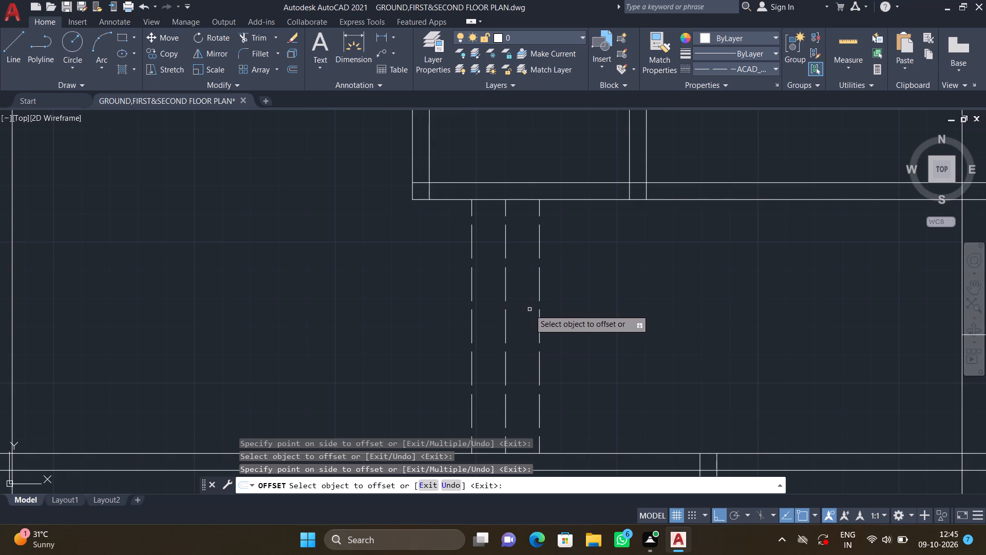
{"action": "double_click", "coordinate": [538, 311]}
{"action": "double_click", "coordinate": [631, 318]}
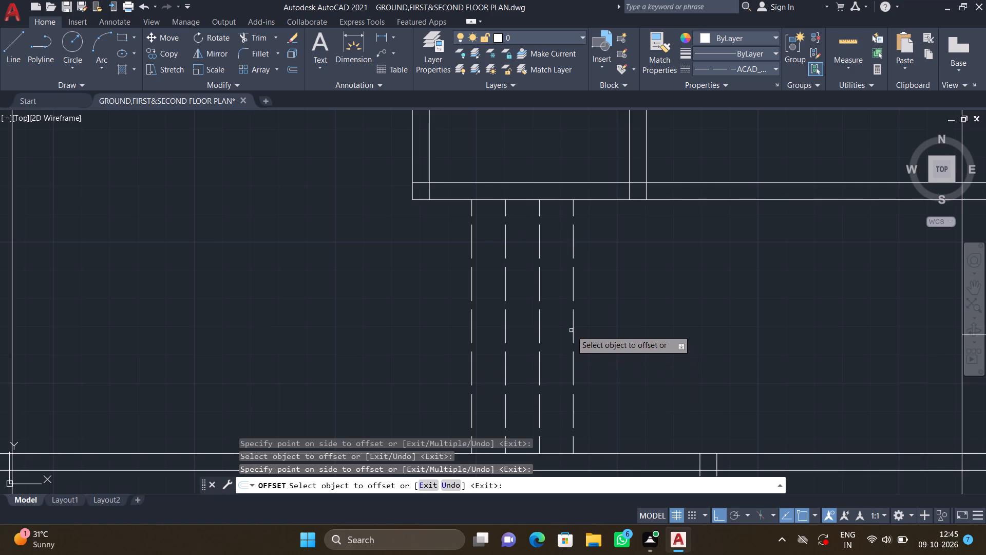
{"action": "double_click", "coordinate": [573, 332]}
{"action": "double_click", "coordinate": [686, 321]}
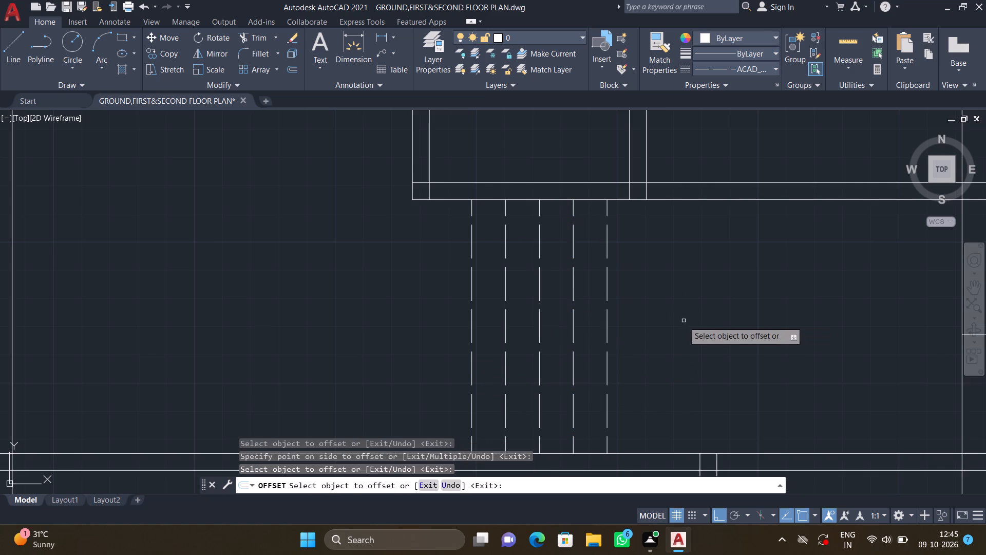
Add six more dashed lines at 1' offsets, continuing east from the easternmost dashed line.
{"action": "middle_click_drag", "start_coordinate": [670, 334], "coordinate": [535, 295]}
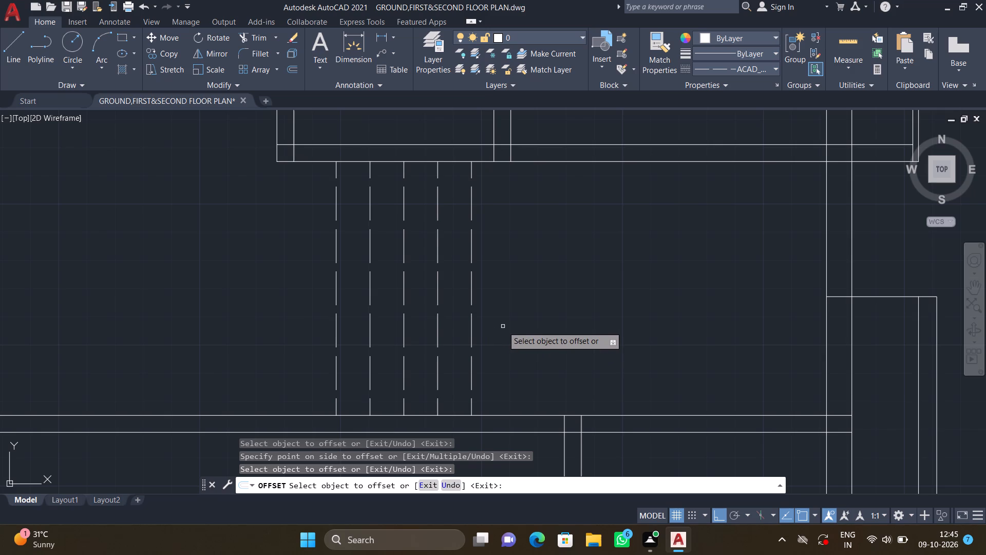
{"action": "left_click", "coordinate": [473, 283]}
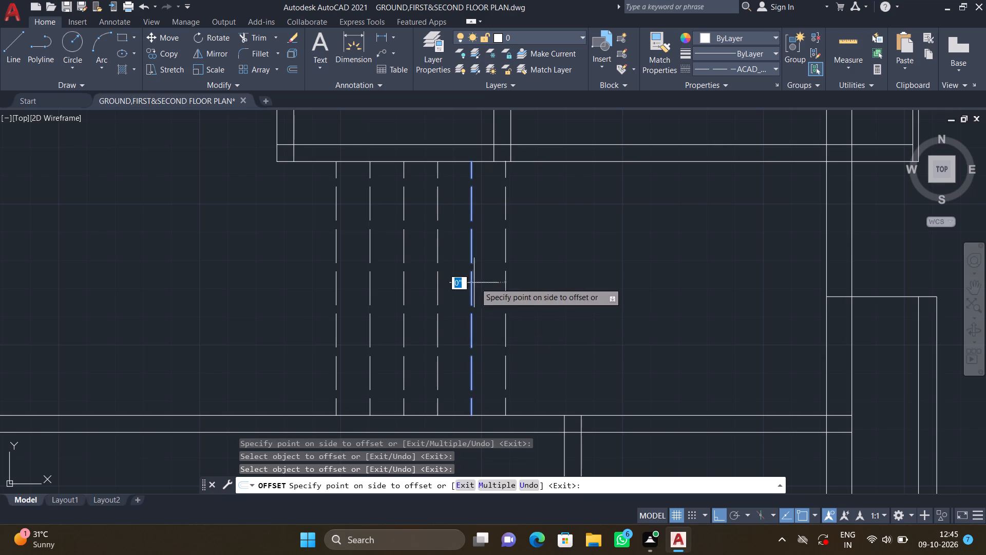
{"action": "double_click", "coordinate": [560, 283]}
{"action": "double_click", "coordinate": [504, 278]}
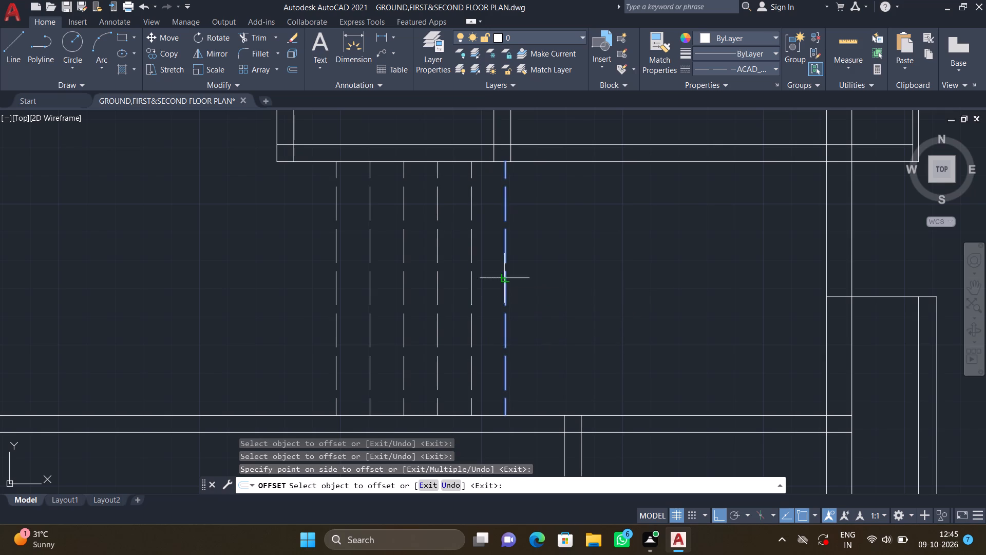
{"action": "double_click", "coordinate": [611, 282]}
{"action": "double_click", "coordinate": [538, 301]}
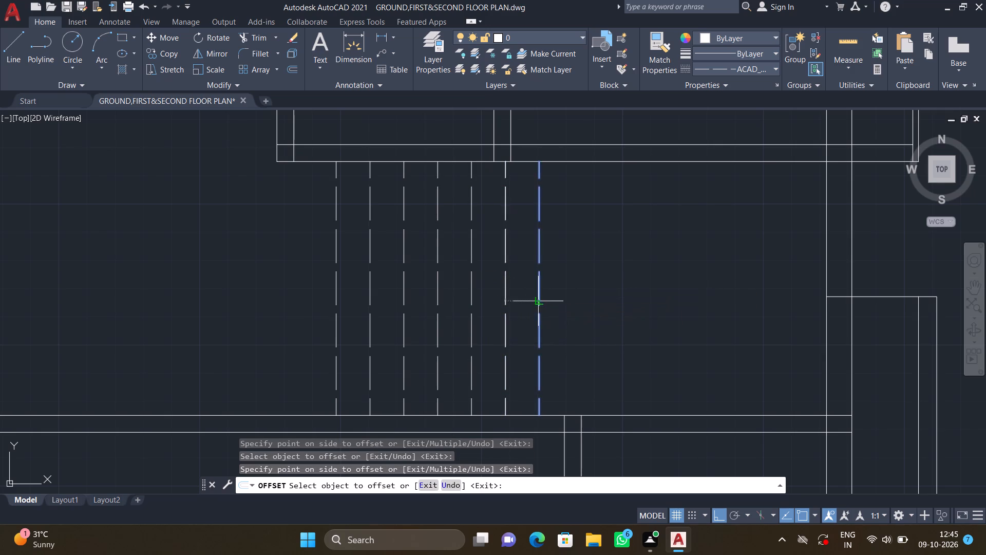
{"action": "left_click", "coordinate": [618, 296]}
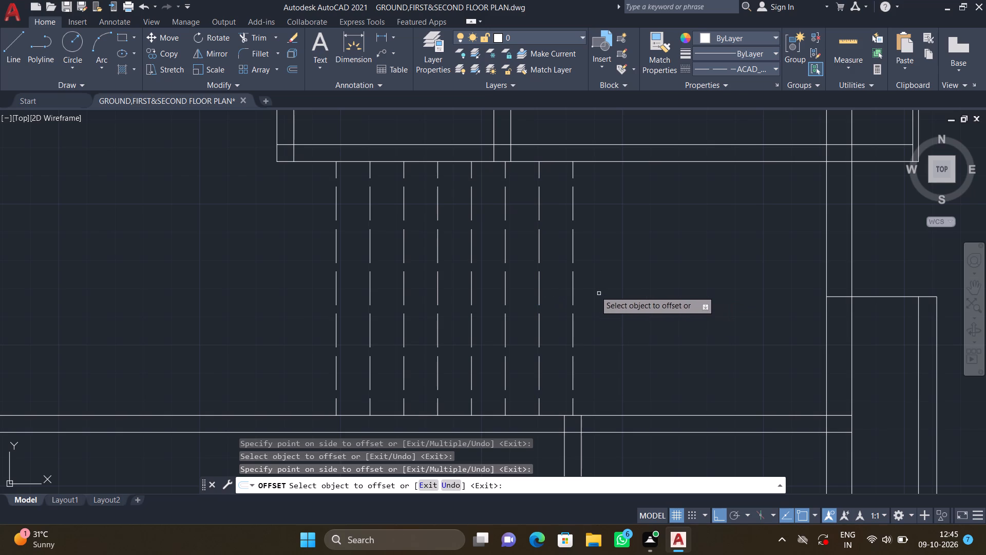
{"action": "double_click", "coordinate": [574, 274]}
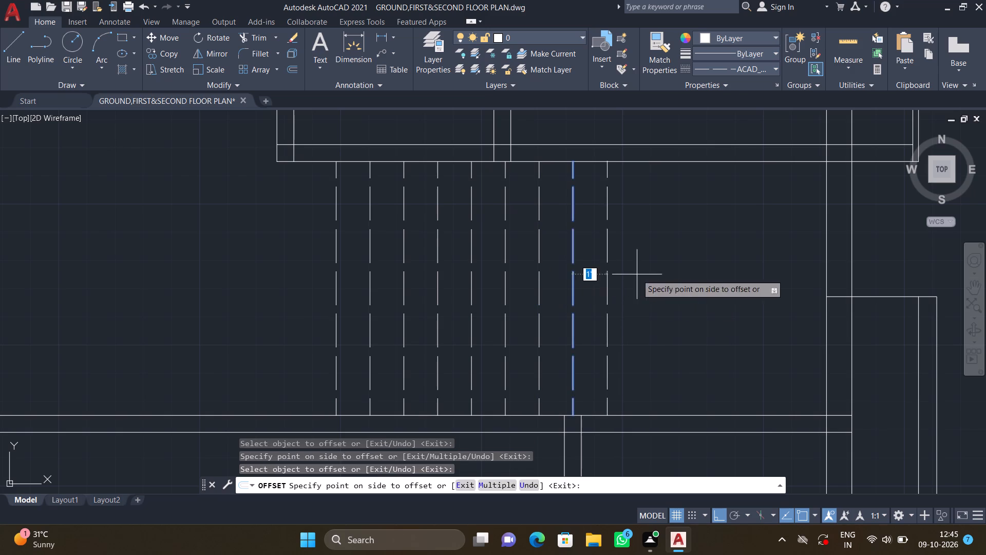
{"action": "double_click", "coordinate": [637, 274]}
{"action": "double_click", "coordinate": [607, 277]}
{"action": "double_click", "coordinate": [679, 277]}
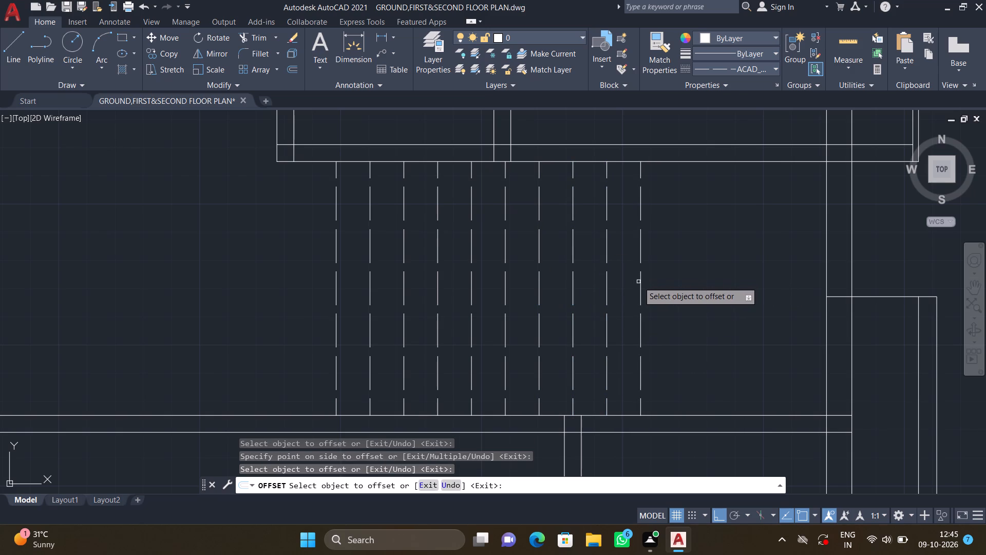
{"action": "double_click", "coordinate": [641, 282]}
{"action": "double_click", "coordinate": [693, 275]}
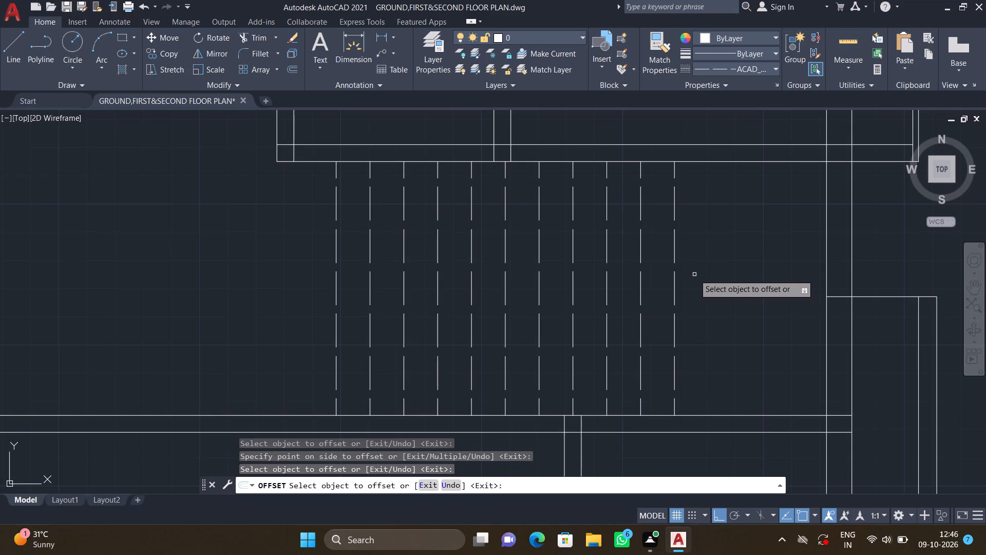
{"action": "key", "text": "Escape"}
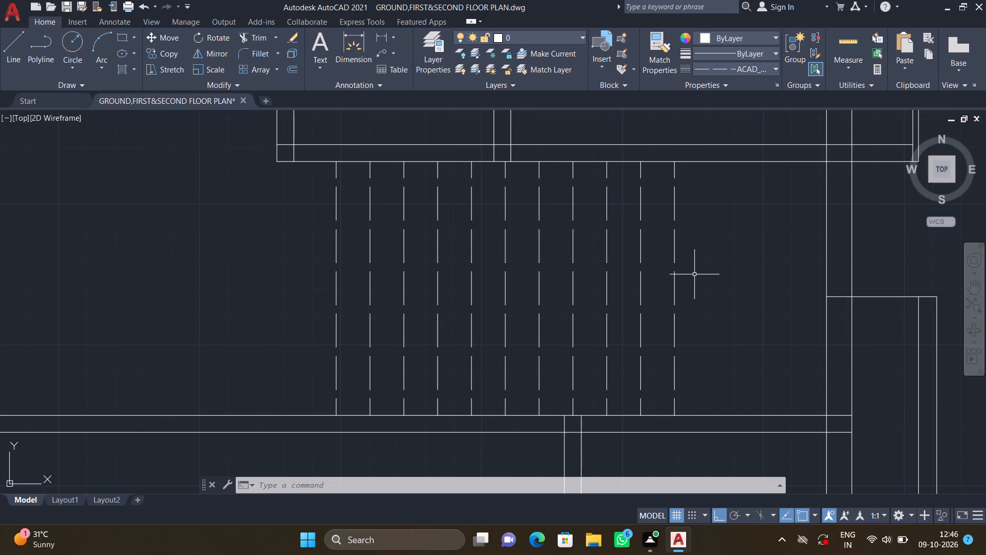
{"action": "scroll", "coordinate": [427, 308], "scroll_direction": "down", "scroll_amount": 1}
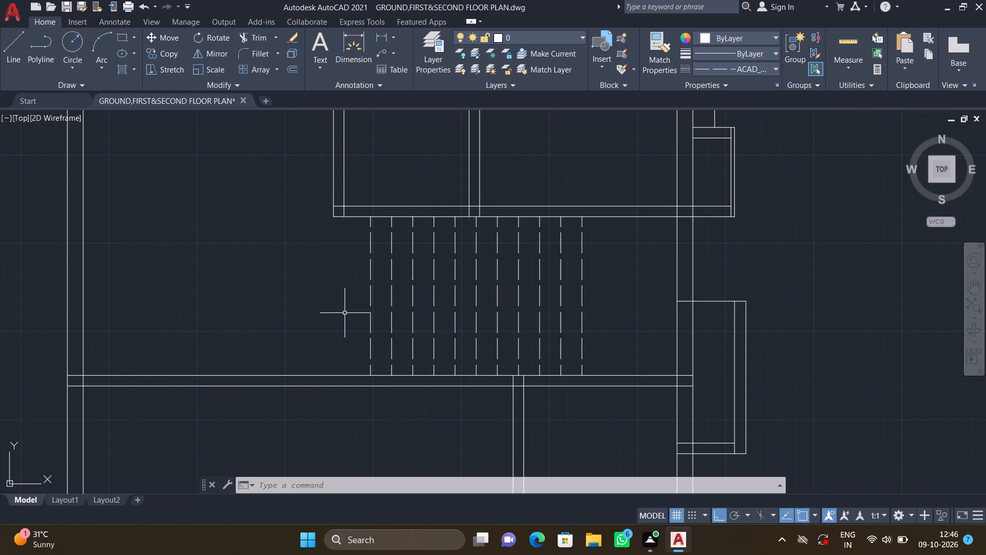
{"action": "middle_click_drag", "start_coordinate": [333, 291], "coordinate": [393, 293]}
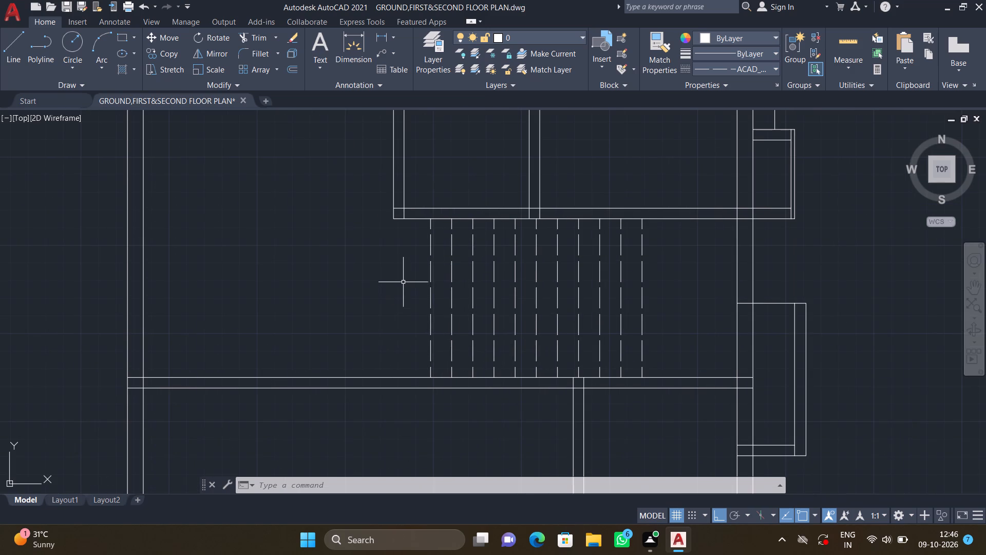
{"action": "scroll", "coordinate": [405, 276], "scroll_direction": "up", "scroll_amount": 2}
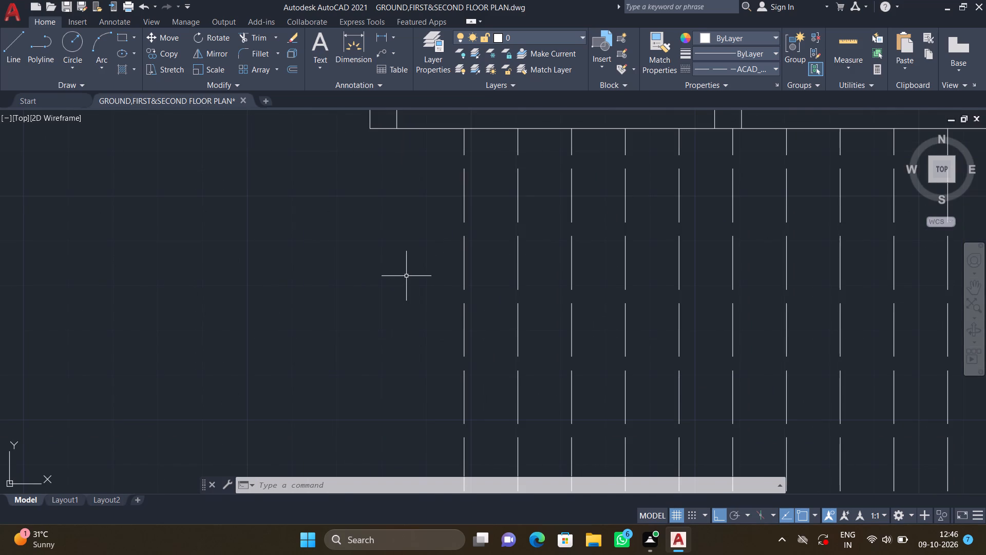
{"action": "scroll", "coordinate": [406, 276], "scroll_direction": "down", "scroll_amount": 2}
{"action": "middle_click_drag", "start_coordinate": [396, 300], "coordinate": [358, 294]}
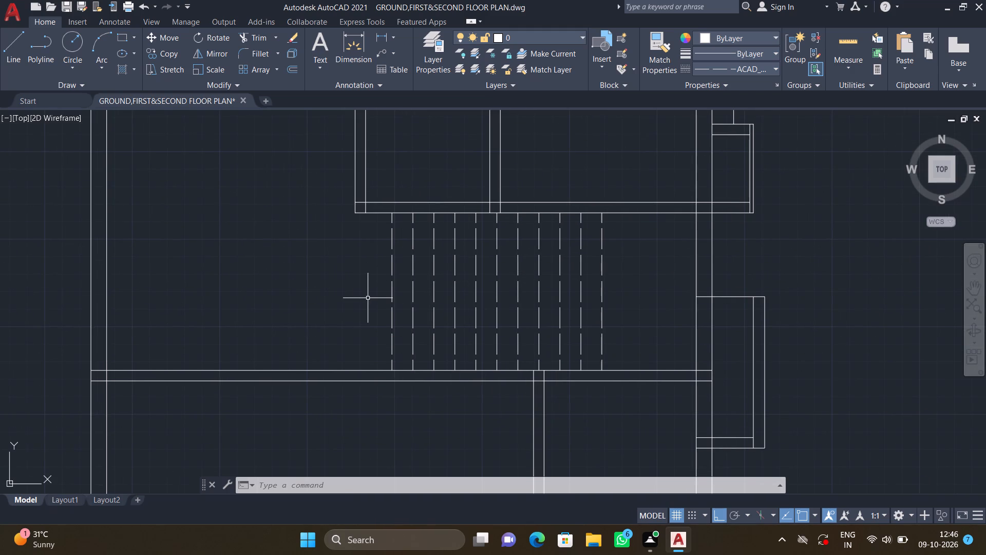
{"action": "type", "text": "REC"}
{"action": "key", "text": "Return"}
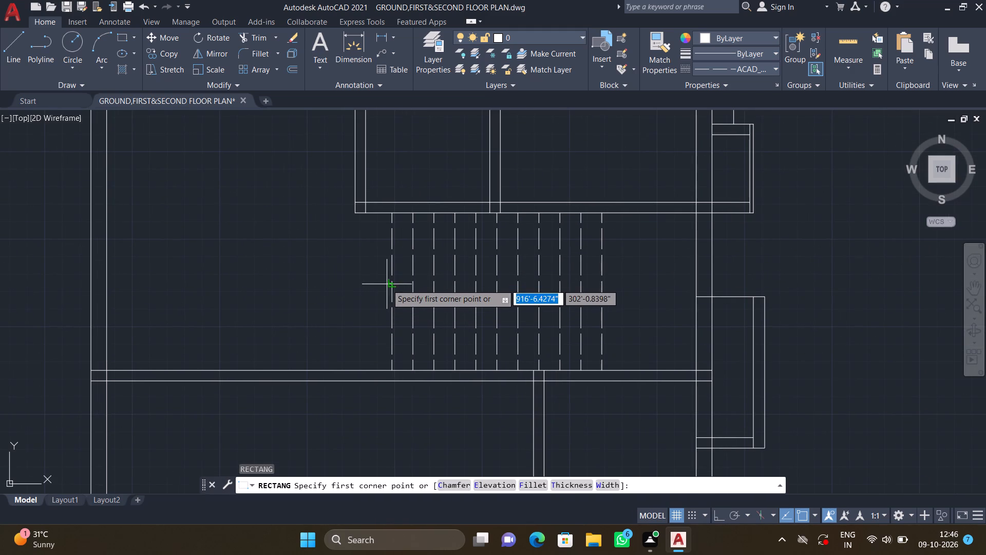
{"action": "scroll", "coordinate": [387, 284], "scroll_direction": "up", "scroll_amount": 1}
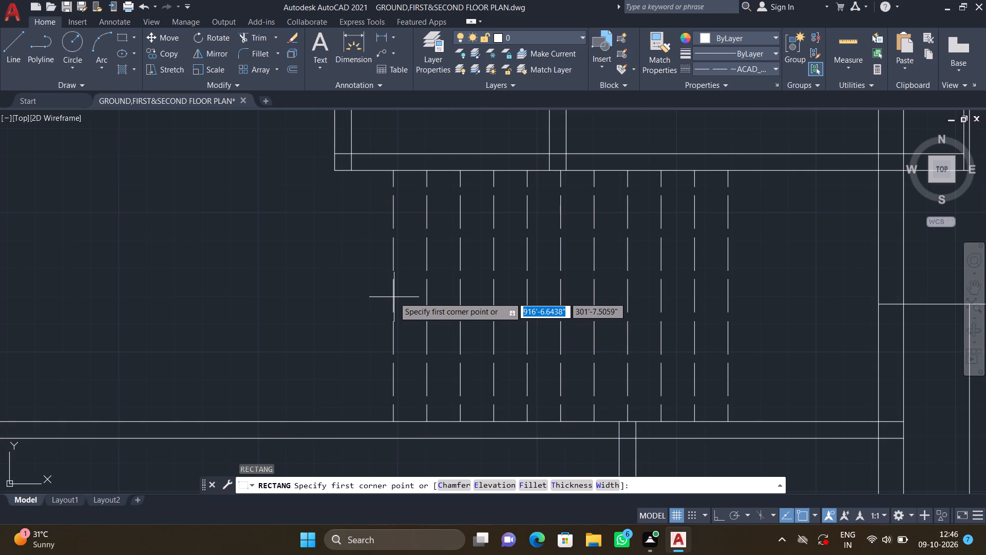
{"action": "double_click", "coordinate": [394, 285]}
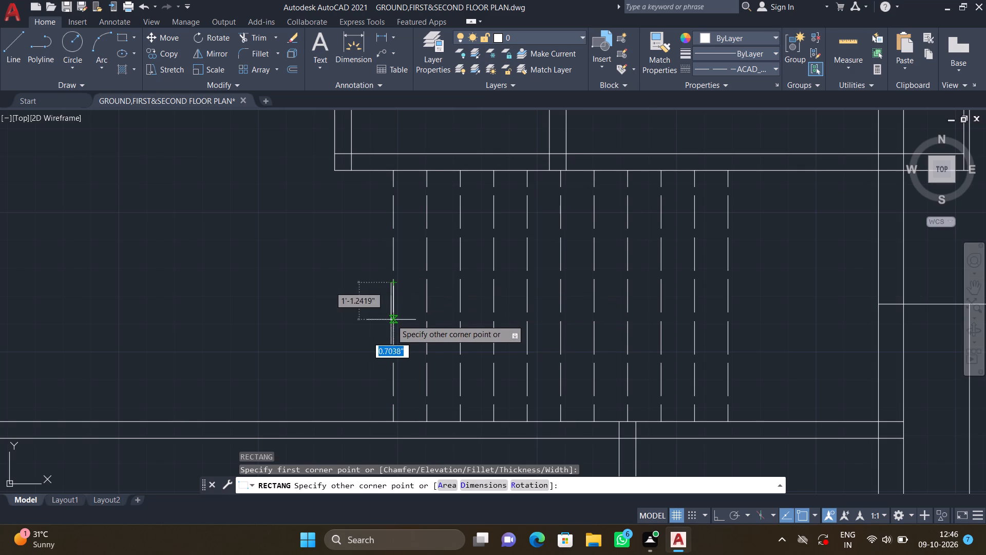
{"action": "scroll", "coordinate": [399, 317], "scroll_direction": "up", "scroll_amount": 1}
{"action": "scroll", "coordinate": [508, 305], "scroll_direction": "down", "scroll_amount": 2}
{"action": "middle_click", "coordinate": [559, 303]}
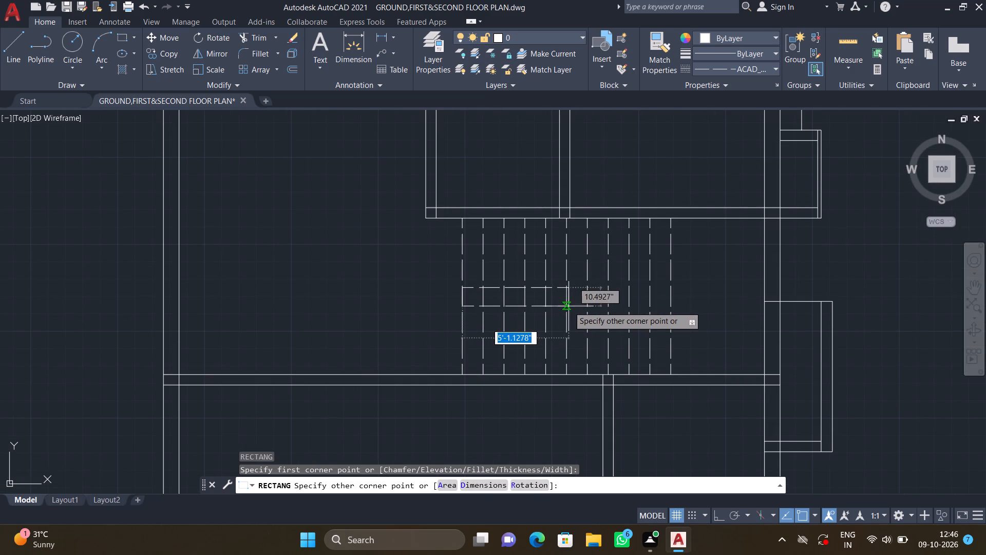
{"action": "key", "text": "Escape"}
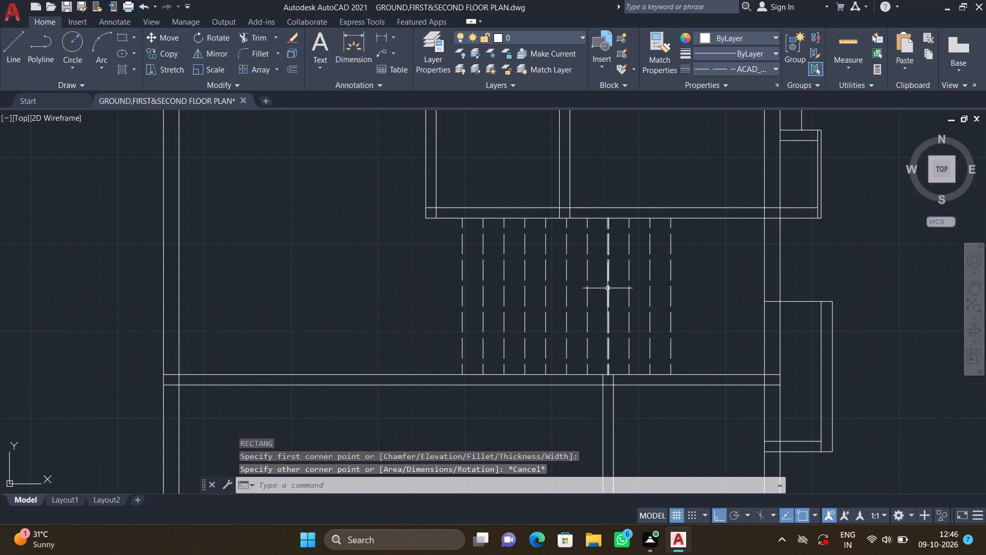
Set the current linetype to Continuous.
{"action": "left_click", "coordinate": [738, 68]}
{"action": "double_click", "coordinate": [738, 128]}
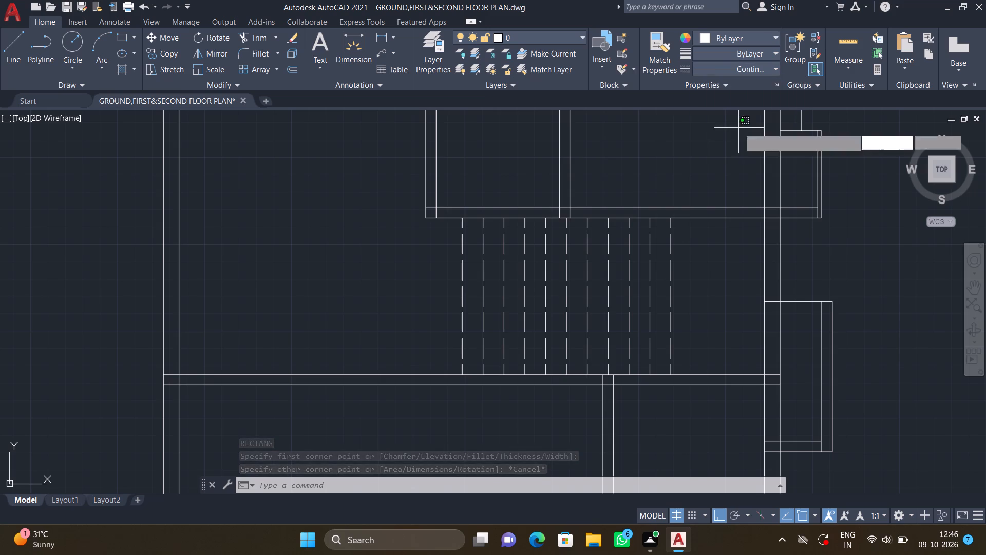
{"action": "key", "text": "Escape"}
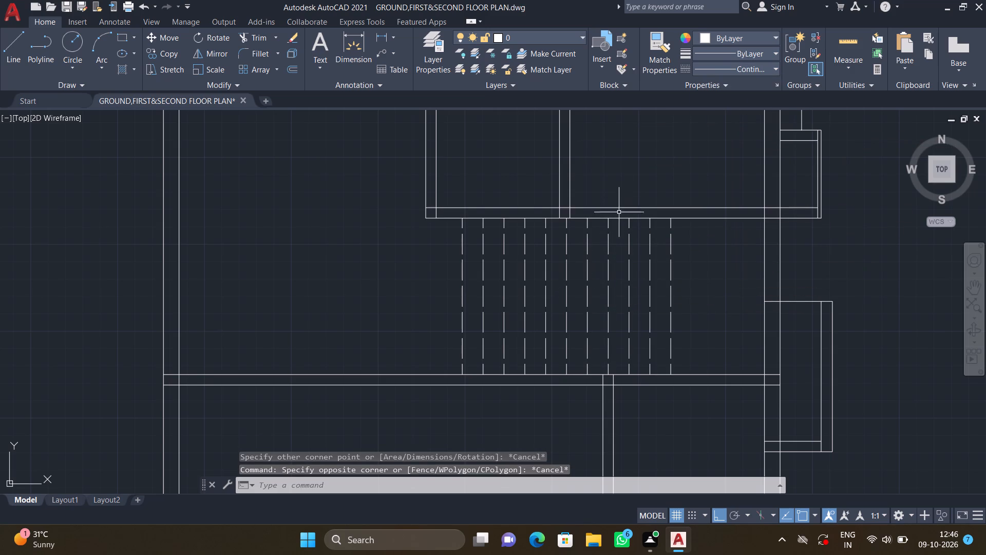
Draw a rectangle about 10' by 9.5" across the middle of the dashed lines, from the westernmost line to the easternmost.
{"action": "key", "text": "r"}
{"action": "key", "text": "e"}
{"action": "key", "text": "c"}
{"action": "key", "text": "Return"}
{"action": "scroll", "coordinate": [457, 289], "scroll_direction": "up", "scroll_amount": 1}
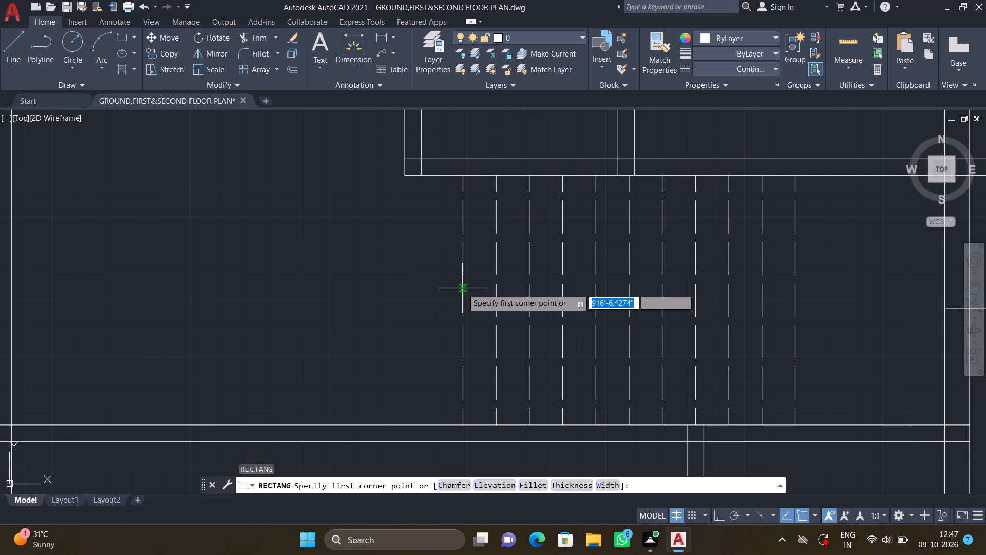
{"action": "left_click", "coordinate": [462, 288]}
{"action": "middle_click_drag", "start_coordinate": [618, 318], "coordinate": [514, 300]}
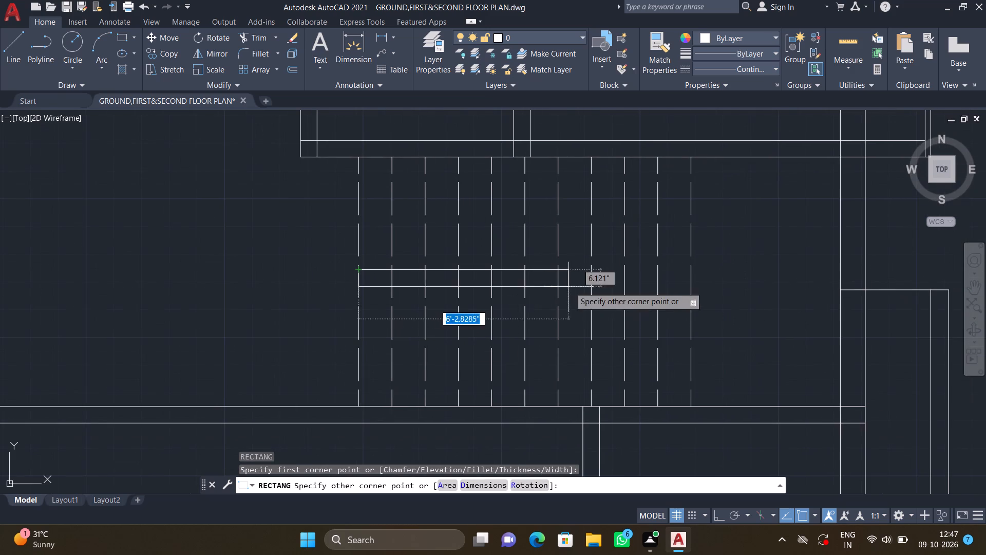
{"action": "scroll", "coordinate": [634, 288], "scroll_direction": "up", "scroll_amount": 1}
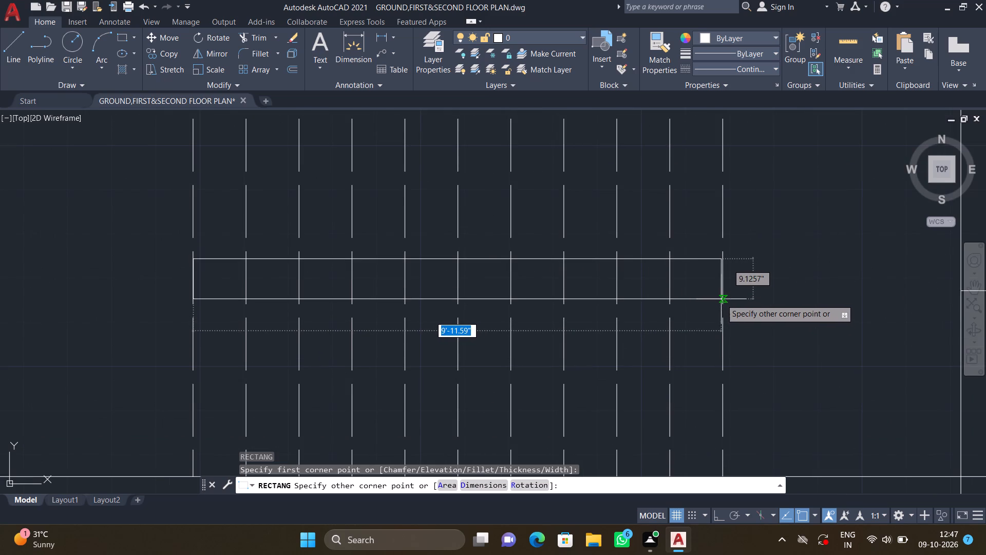
{"action": "scroll", "coordinate": [723, 300], "scroll_direction": "up", "scroll_amount": 3}
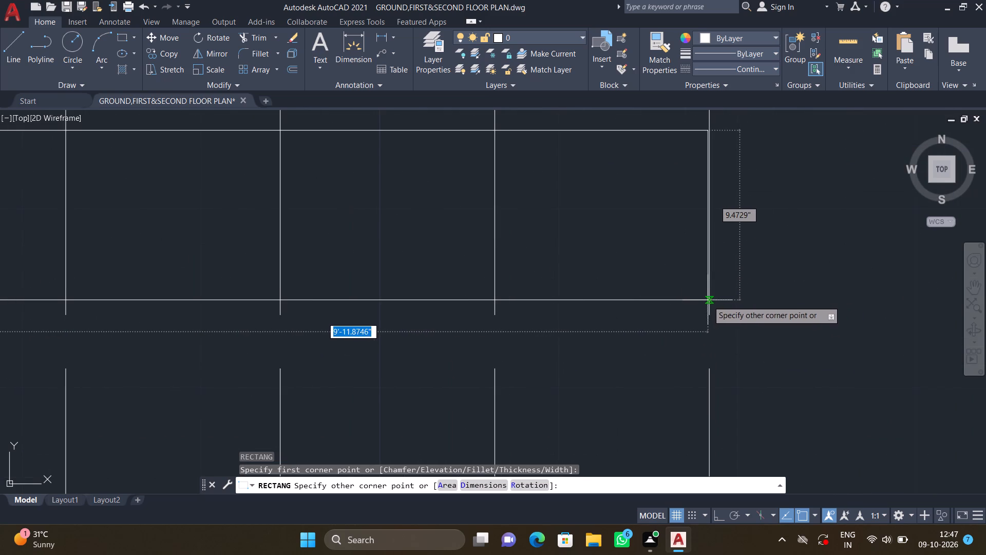
{"action": "double_click", "coordinate": [710, 301]}
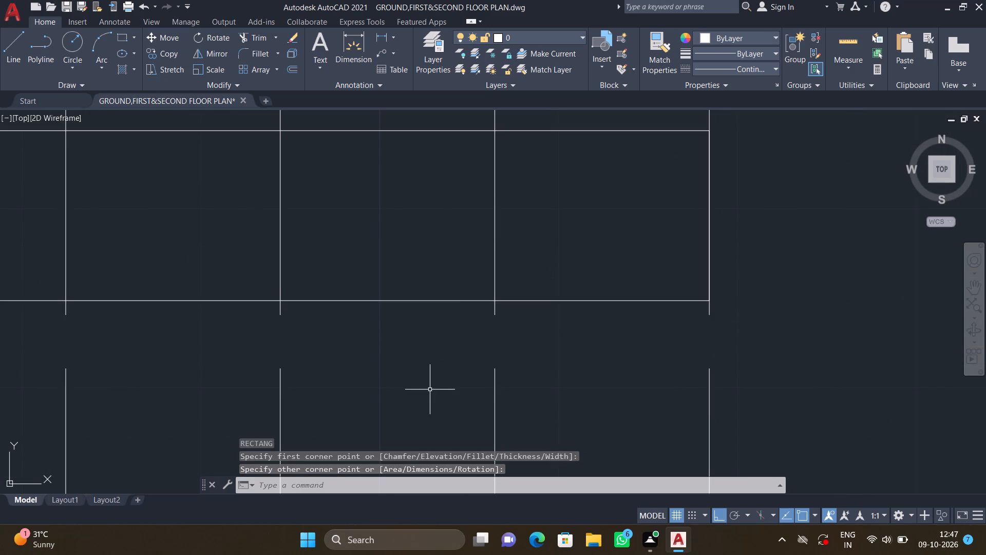
Draw a second, smaller rectangle inside the narrow rectangle, leaving a small, roughly even gap on all four sides.
{"action": "scroll", "coordinate": [354, 378], "scroll_direction": "down", "scroll_amount": 3}
{"action": "middle_click_drag", "start_coordinate": [457, 361], "coordinate": [523, 340]}
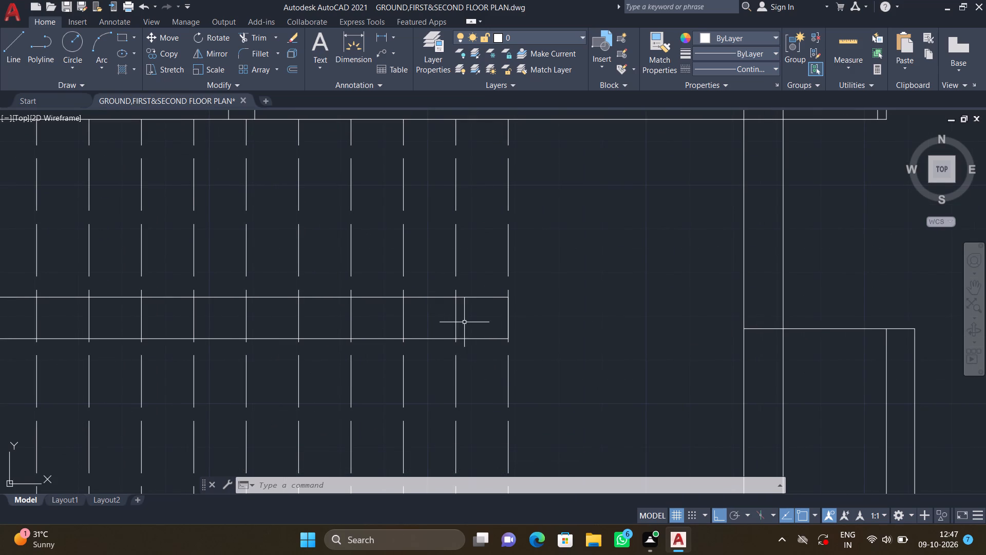
{"action": "scroll", "coordinate": [458, 323], "scroll_direction": "down", "scroll_amount": 1}
{"action": "middle_click_drag", "start_coordinate": [315, 346], "coordinate": [506, 317]}
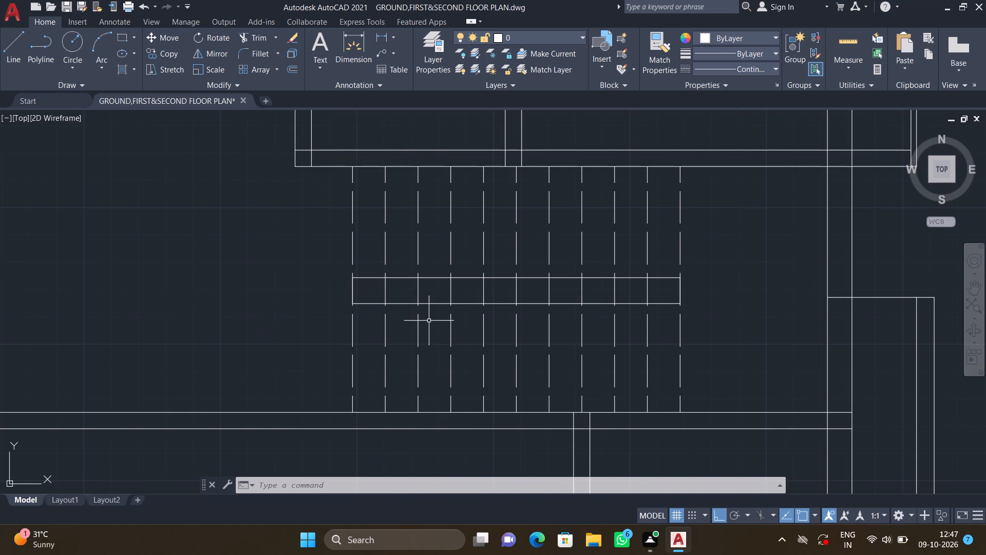
{"action": "scroll", "coordinate": [389, 295], "scroll_direction": "up", "scroll_amount": 1}
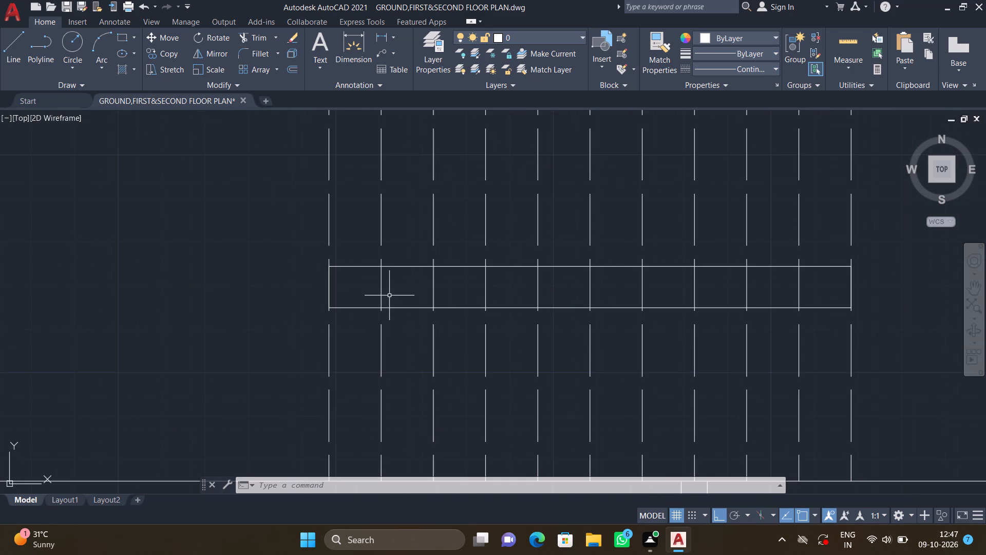
{"action": "type", "text": "REC"}
{"action": "key", "text": "Return"}
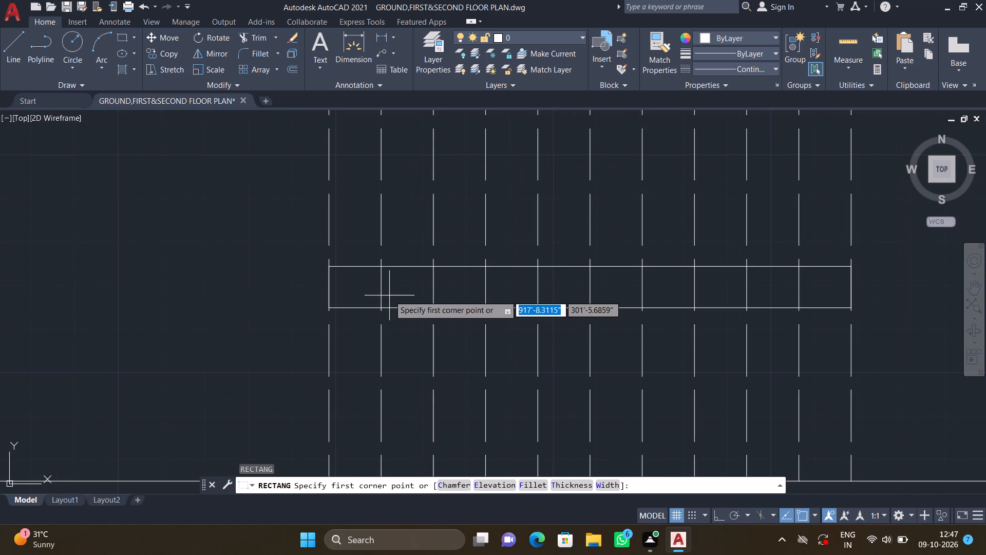
{"action": "scroll", "coordinate": [351, 283], "scroll_direction": "up", "scroll_amount": 3}
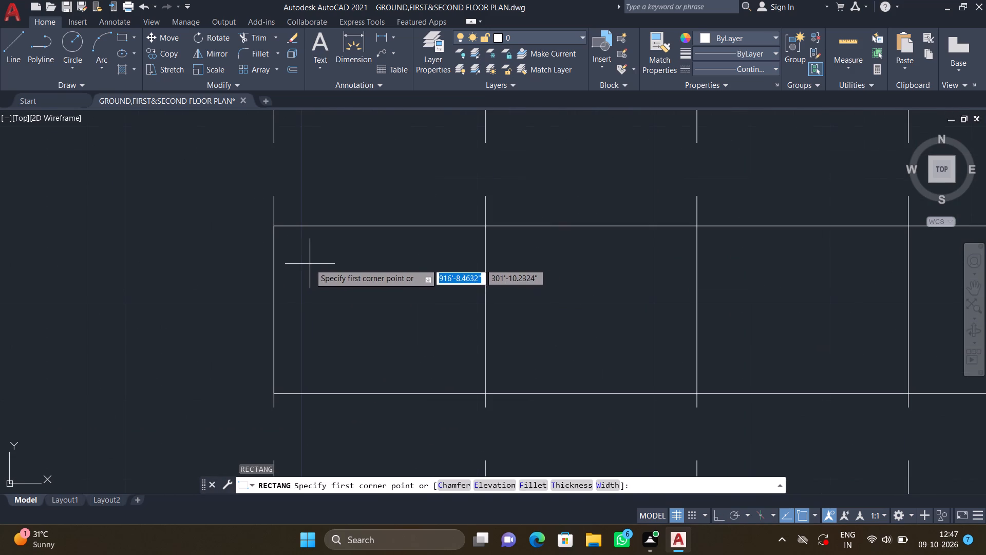
{"action": "left_click", "coordinate": [307, 261]}
{"action": "scroll", "coordinate": [409, 322], "scroll_direction": "down", "scroll_amount": 2}
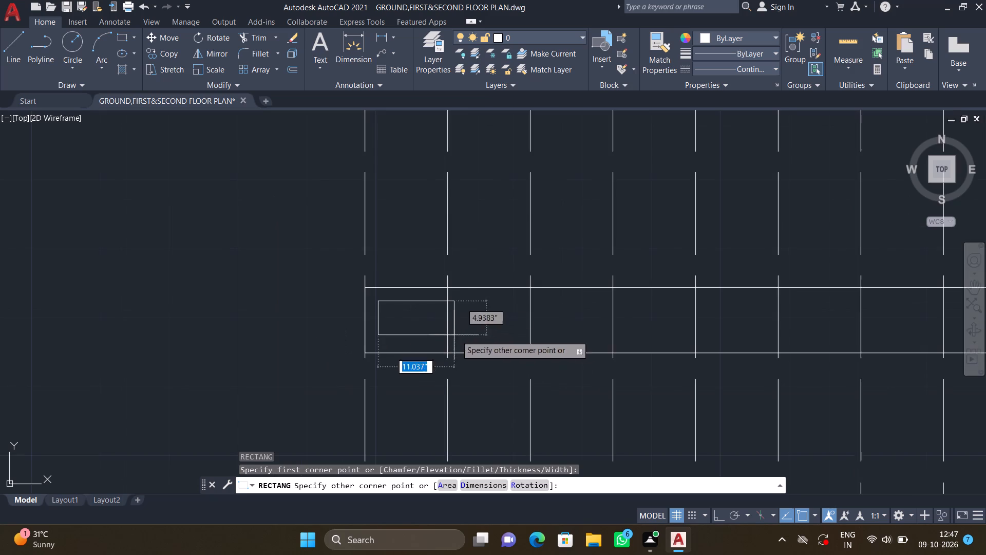
{"action": "middle_click_drag", "start_coordinate": [480, 336], "coordinate": [352, 325]}
{"action": "middle_click_drag", "start_coordinate": [575, 330], "coordinate": [400, 310]}
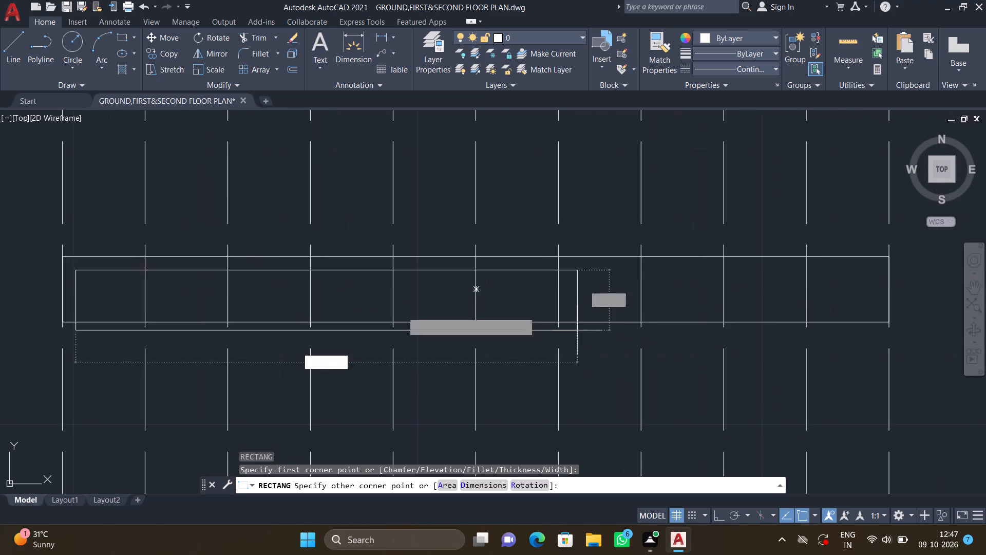
{"action": "scroll", "coordinate": [462, 301], "scroll_direction": "down", "scroll_amount": 2}
{"action": "middle_click_drag", "start_coordinate": [558, 309], "coordinate": [441, 300]}
{"action": "scroll", "coordinate": [494, 295], "scroll_direction": "up", "scroll_amount": 3}
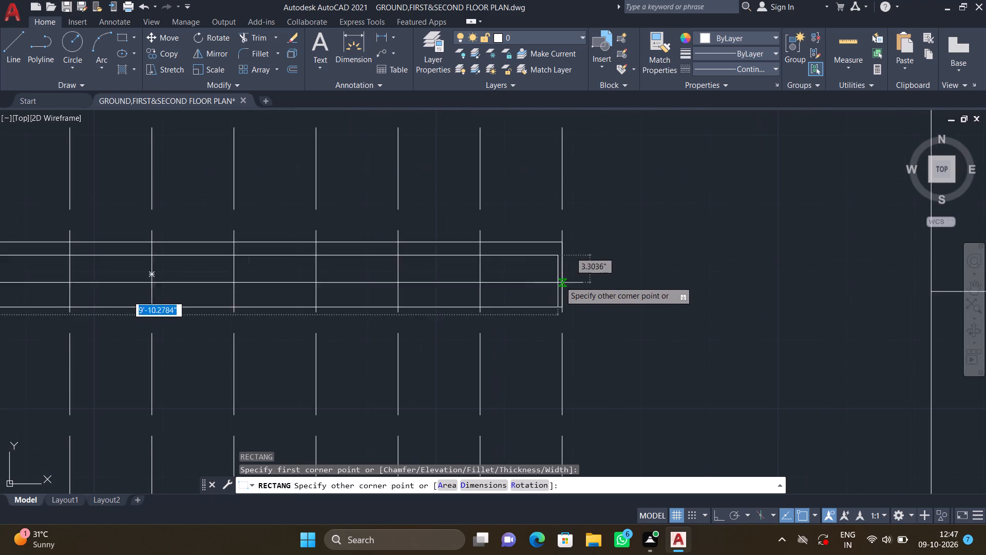
{"action": "scroll", "coordinate": [542, 293], "scroll_direction": "up", "scroll_amount": 2}
{"action": "double_click", "coordinate": [557, 295]}
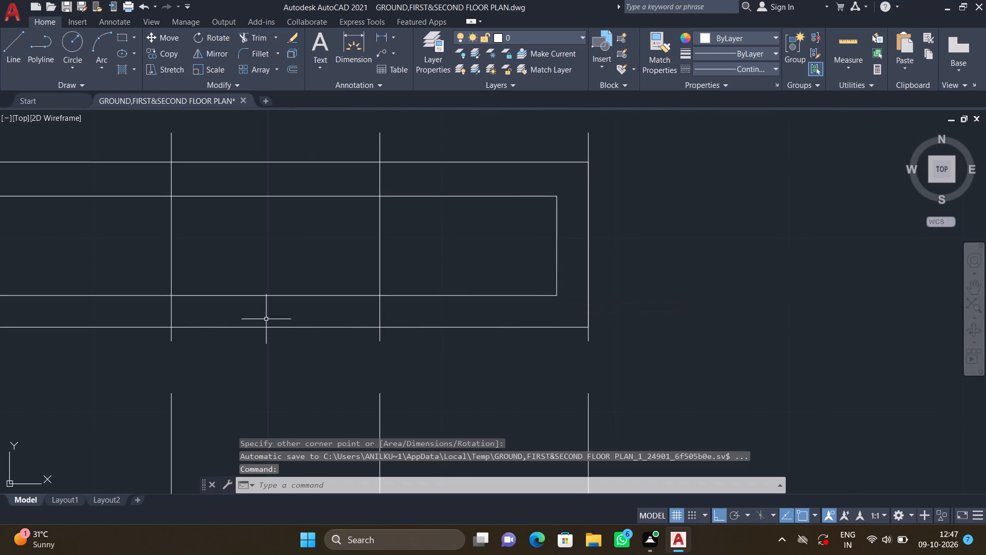
Trim away the parts of the second and third dashed lines from the west that lie inside the outer narrow rectangle.
{"action": "scroll", "coordinate": [266, 319], "scroll_direction": "down", "scroll_amount": 3}
{"action": "middle_click_drag", "start_coordinate": [147, 326], "coordinate": [404, 332]}
{"action": "middle_click_drag", "start_coordinate": [175, 312], "coordinate": [320, 320]}
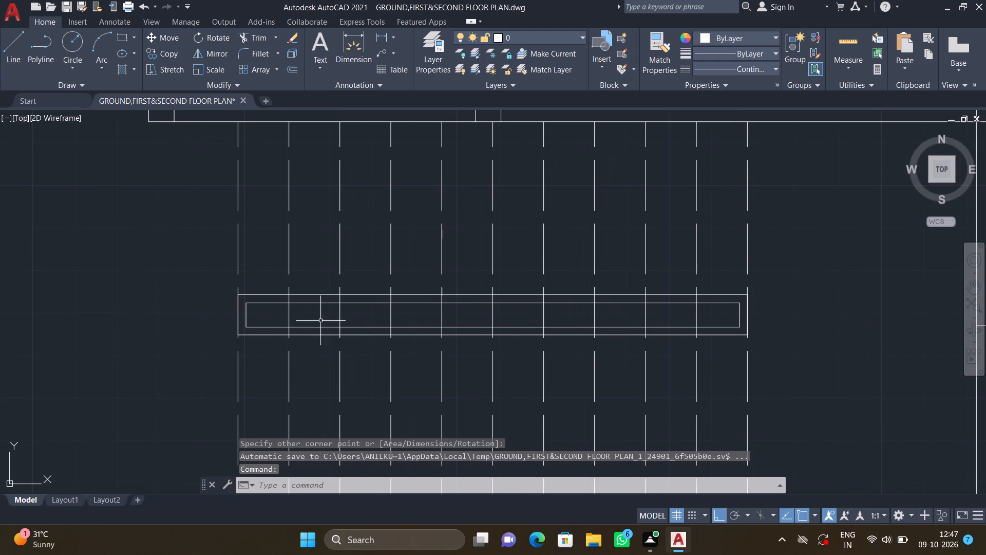
{"action": "type", "text": "REC"}
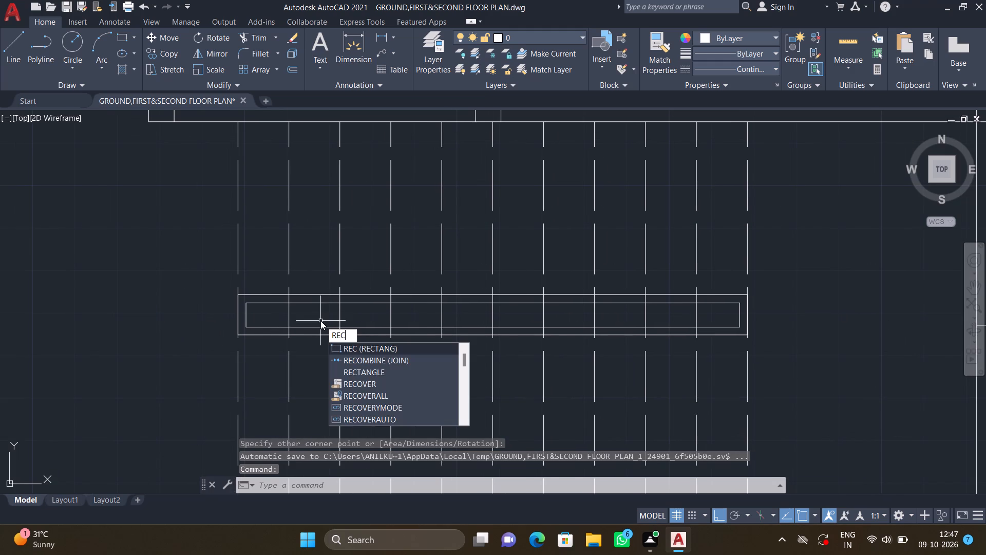
{"action": "key", "text": "Escape"}
{"action": "type", "text": "TR"}
{"action": "key", "text": "Return"}
{"action": "scroll", "coordinate": [253, 301], "scroll_direction": "down", "scroll_amount": 1}
{"action": "scroll", "coordinate": [287, 302], "scroll_direction": "up", "scroll_amount": 2}
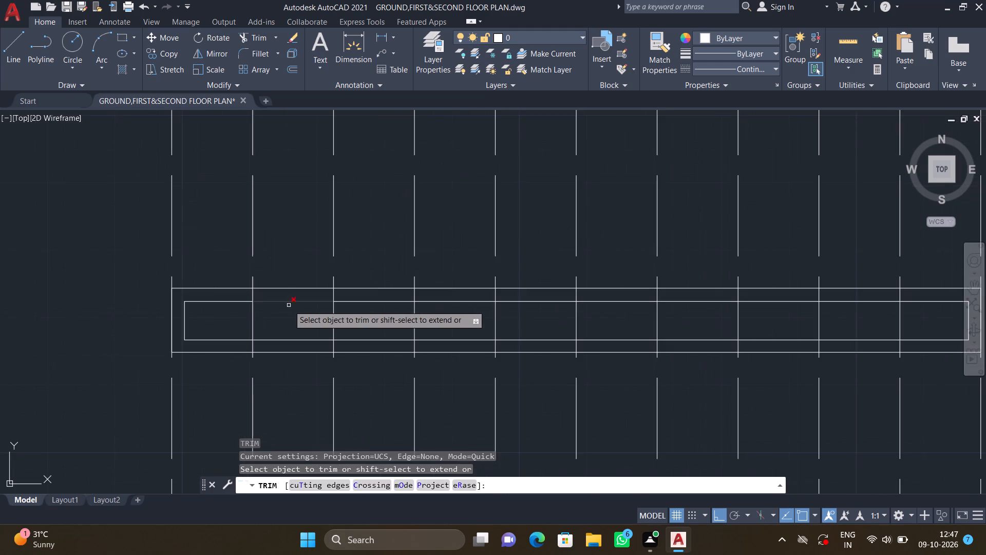
{"action": "scroll", "coordinate": [253, 301], "scroll_direction": "up", "scroll_amount": 2}
{"action": "double_click", "coordinate": [249, 289]}
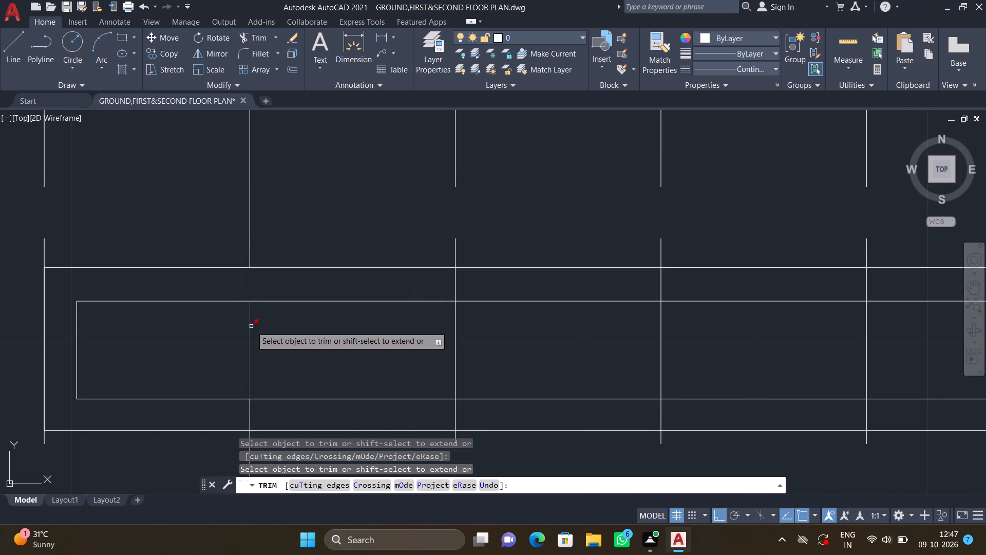
{"action": "double_click", "coordinate": [249, 330]}
{"action": "middle_click_drag", "start_coordinate": [256, 361], "coordinate": [259, 308]}
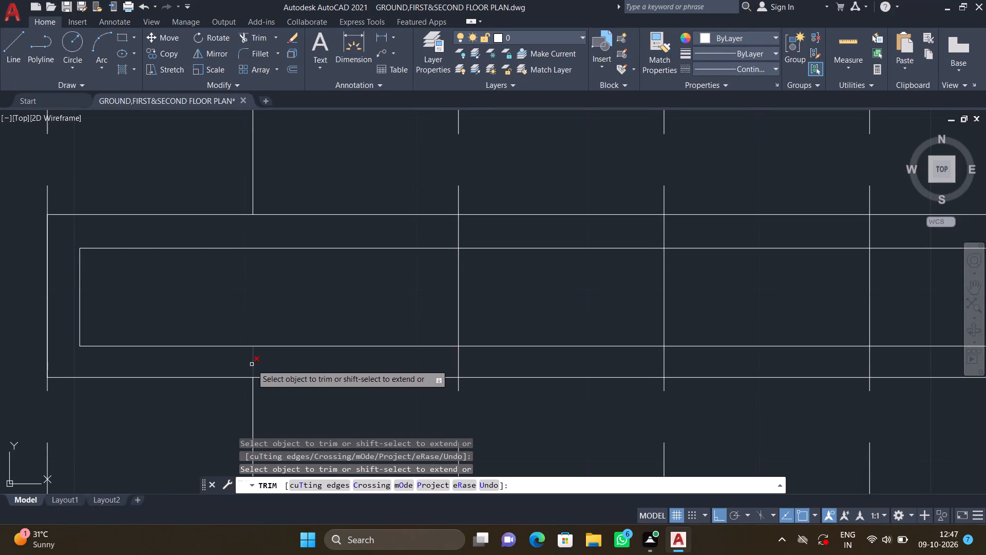
{"action": "double_click", "coordinate": [251, 363]}
{"action": "left_click", "coordinate": [258, 365]}
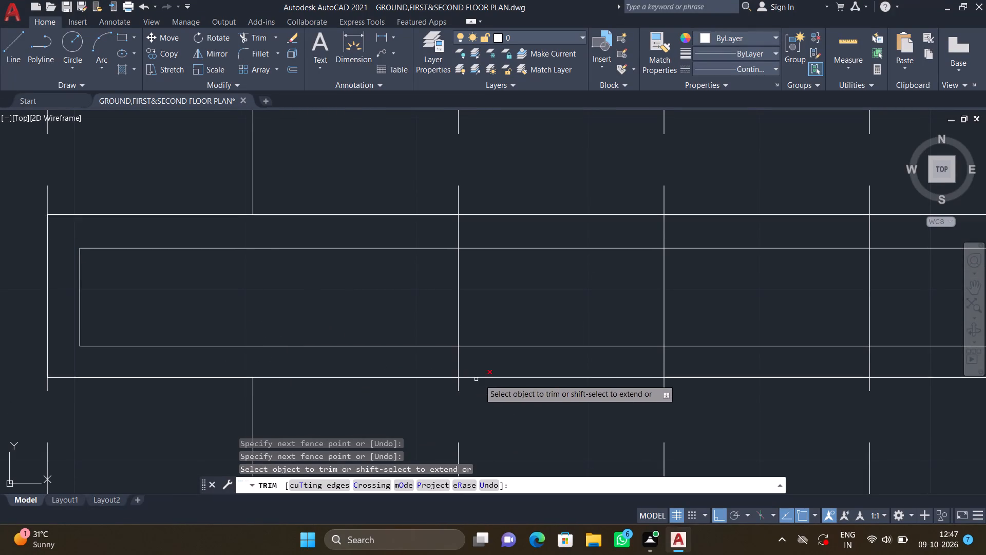
{"action": "left_click", "coordinate": [458, 365]}
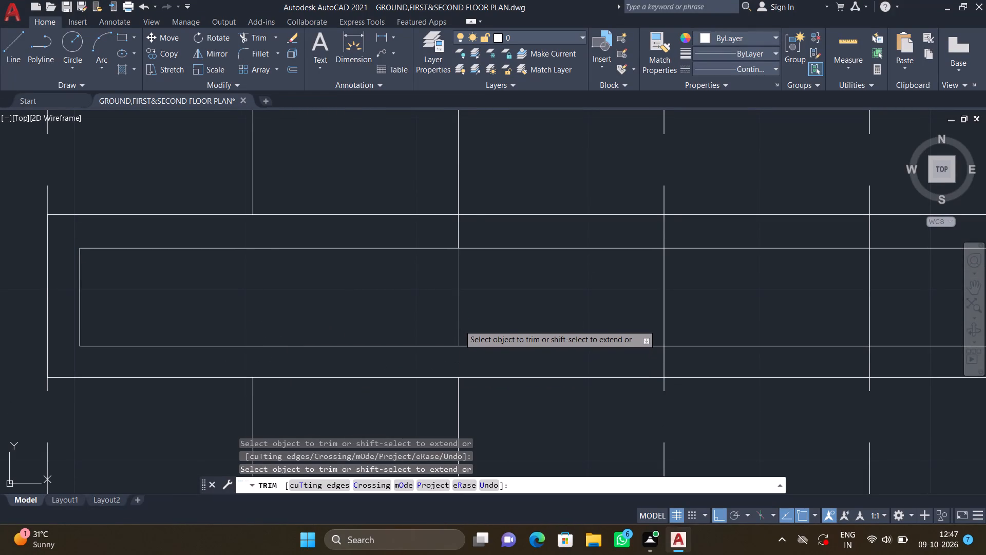
{"action": "left_click", "coordinate": [459, 325]}
{"action": "left_click", "coordinate": [457, 234]}
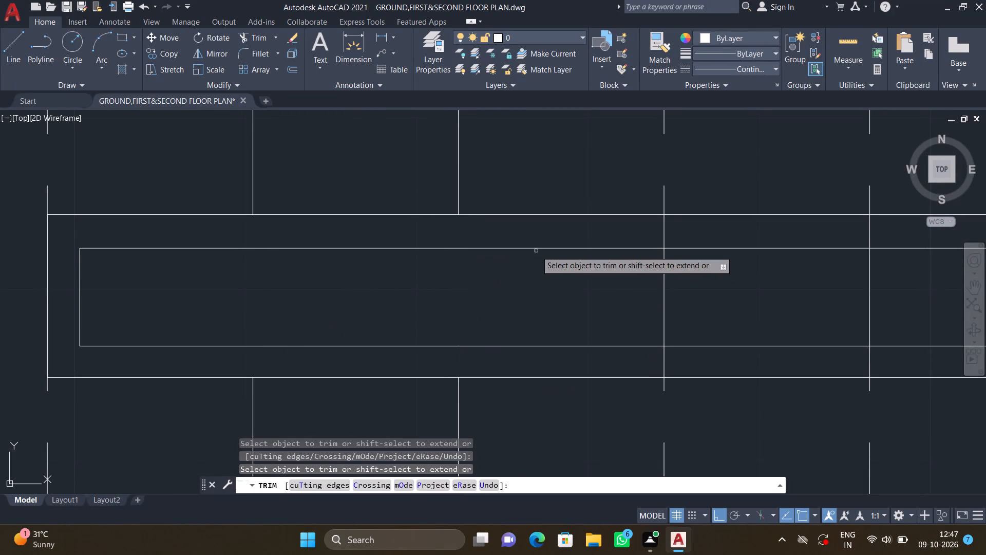
Trim the fourth and fifth dashed lines from the west where they cross the two nested rectangles.
{"action": "scroll", "coordinate": [570, 279], "scroll_direction": "down", "scroll_amount": 1}
{"action": "middle_click_drag", "start_coordinate": [552, 277], "coordinate": [380, 261]}
{"action": "scroll", "coordinate": [451, 231], "scroll_direction": "up", "scroll_amount": 1}
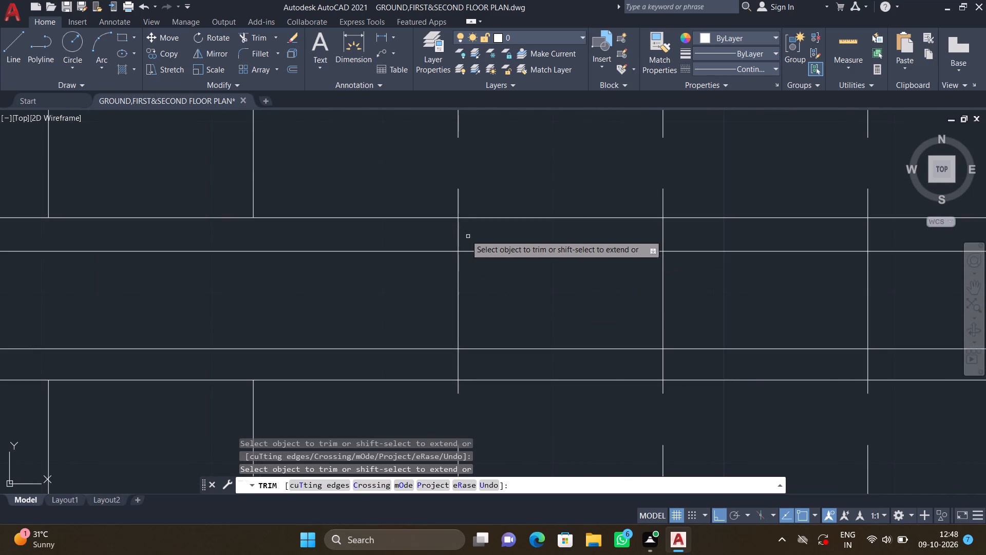
{"action": "double_click", "coordinate": [457, 234]}
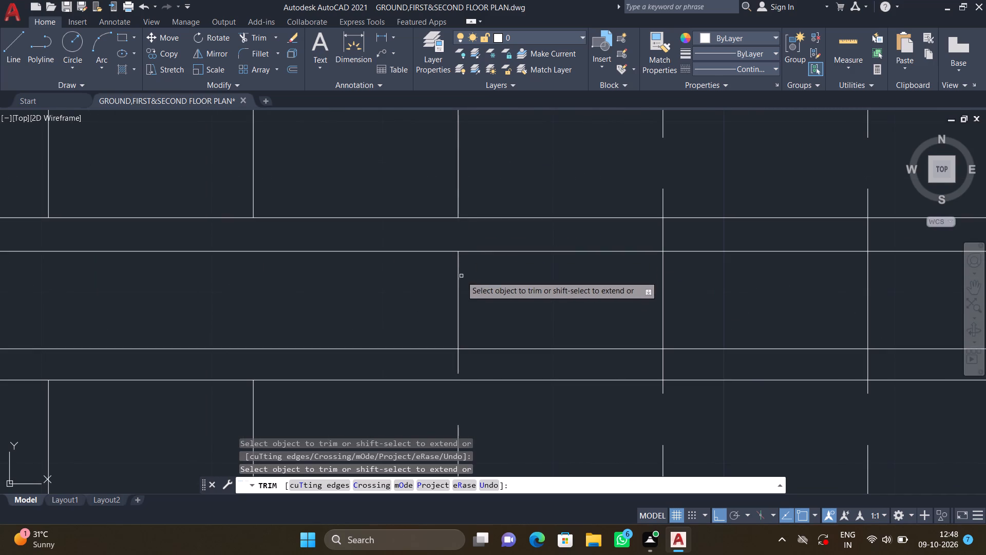
{"action": "double_click", "coordinate": [460, 281]}
{"action": "left_click", "coordinate": [447, 276]}
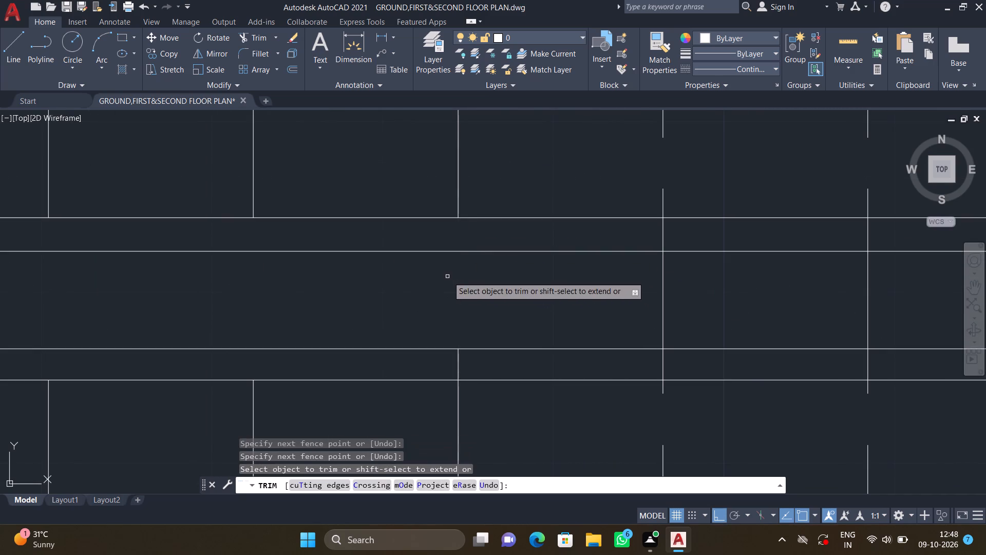
{"action": "left_click", "coordinate": [458, 364]}
{"action": "scroll", "coordinate": [543, 289], "scroll_direction": "down", "scroll_amount": 1}
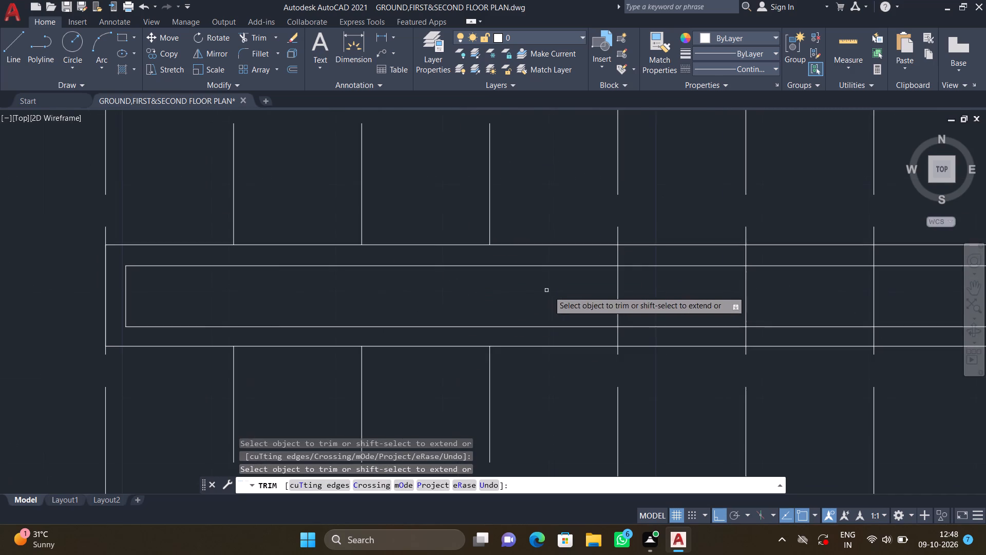
{"action": "scroll", "coordinate": [566, 287], "scroll_direction": "down", "scroll_amount": 1}
{"action": "middle_click_drag", "start_coordinate": [557, 284], "coordinate": [408, 258]}
{"action": "scroll", "coordinate": [458, 264], "scroll_direction": "up", "scroll_amount": 2}
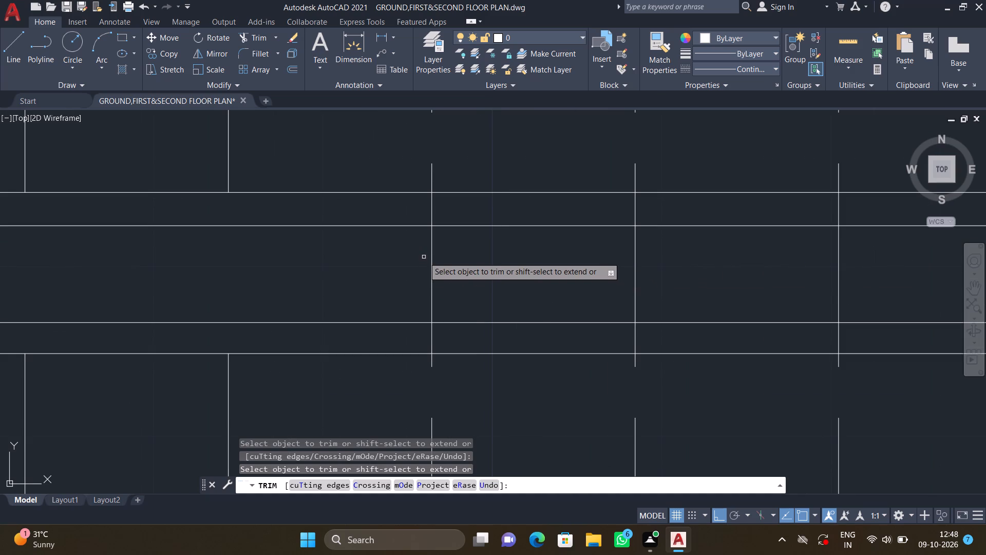
{"action": "double_click", "coordinate": [432, 261]}
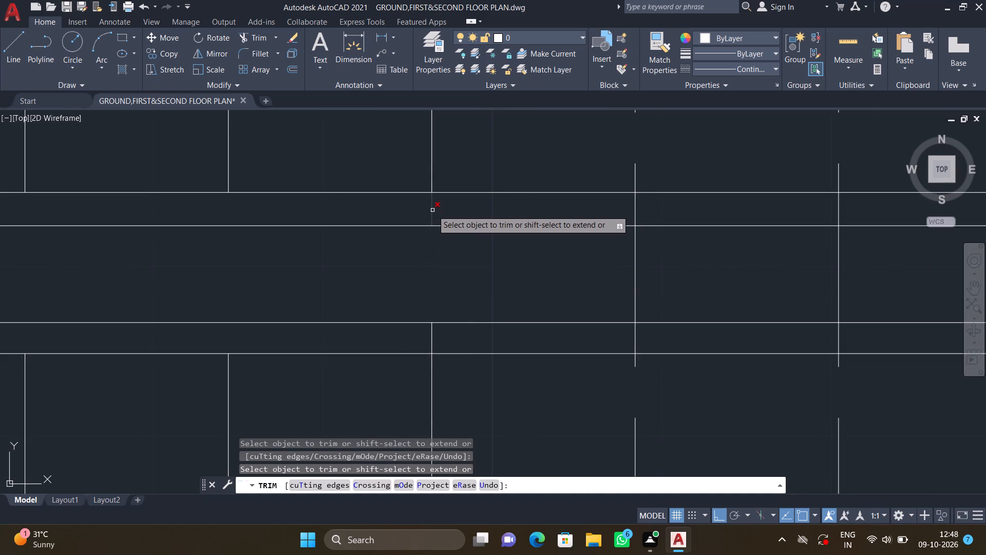
{"action": "double_click", "coordinate": [432, 210]}
{"action": "left_click", "coordinate": [433, 335]}
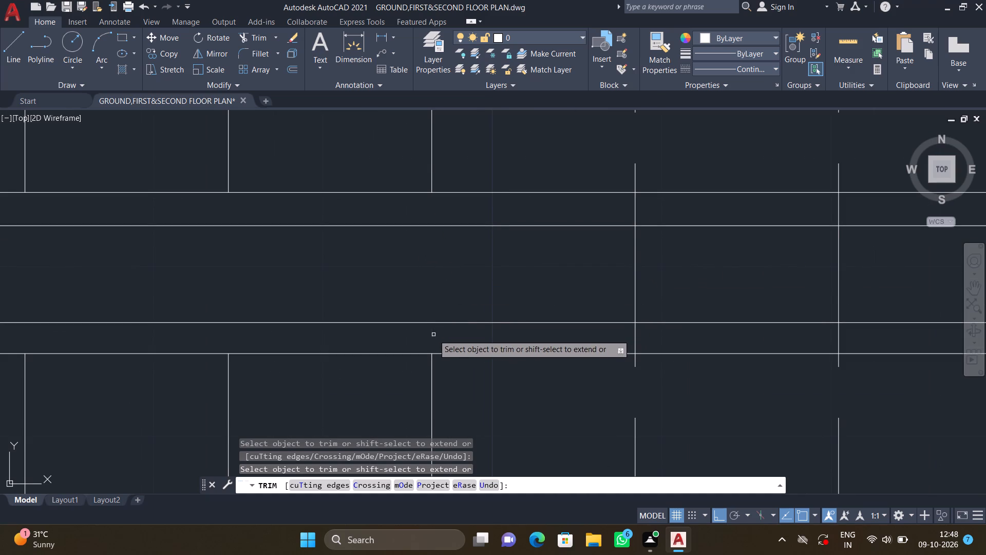
Trim the sixth and seventh dashed lines from the west where they cross the two nested rectangles.
{"action": "scroll", "coordinate": [532, 324], "scroll_direction": "down", "scroll_amount": 1}
{"action": "middle_click_drag", "start_coordinate": [492, 285], "coordinate": [435, 269]}
{"action": "middle_click_drag", "start_coordinate": [464, 275], "coordinate": [350, 246]}
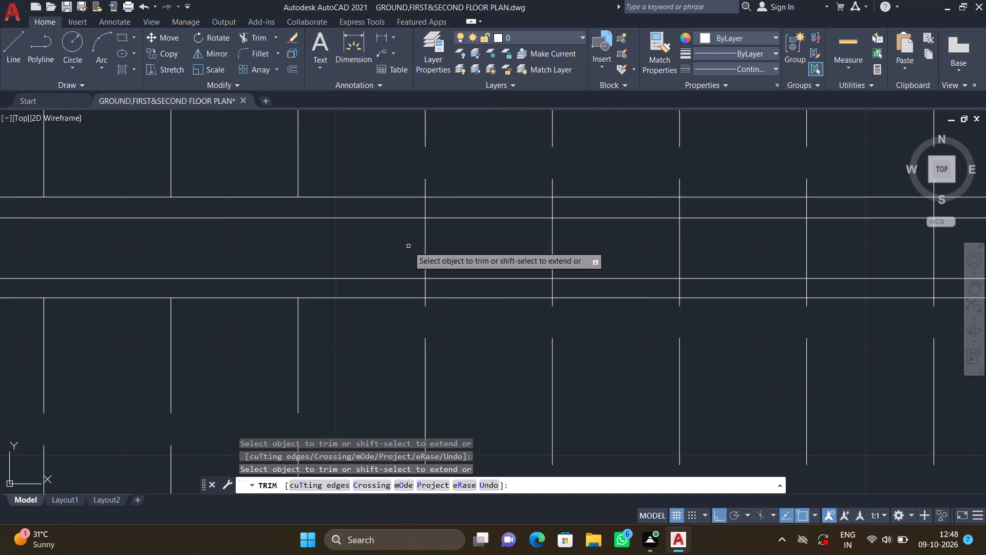
{"action": "scroll", "coordinate": [431, 237], "scroll_direction": "up", "scroll_amount": 1}
{"action": "left_click", "coordinate": [418, 233]}
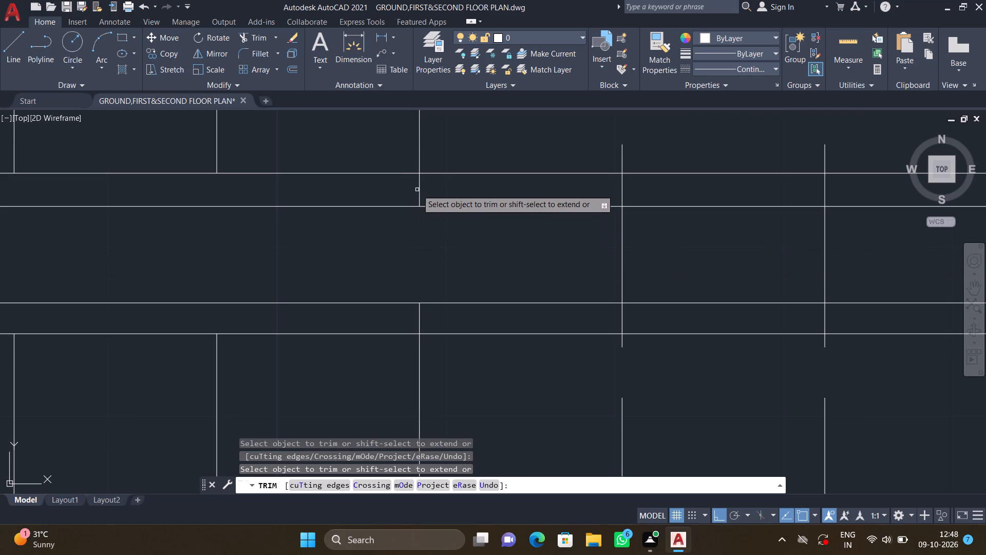
{"action": "left_click", "coordinate": [420, 189]}
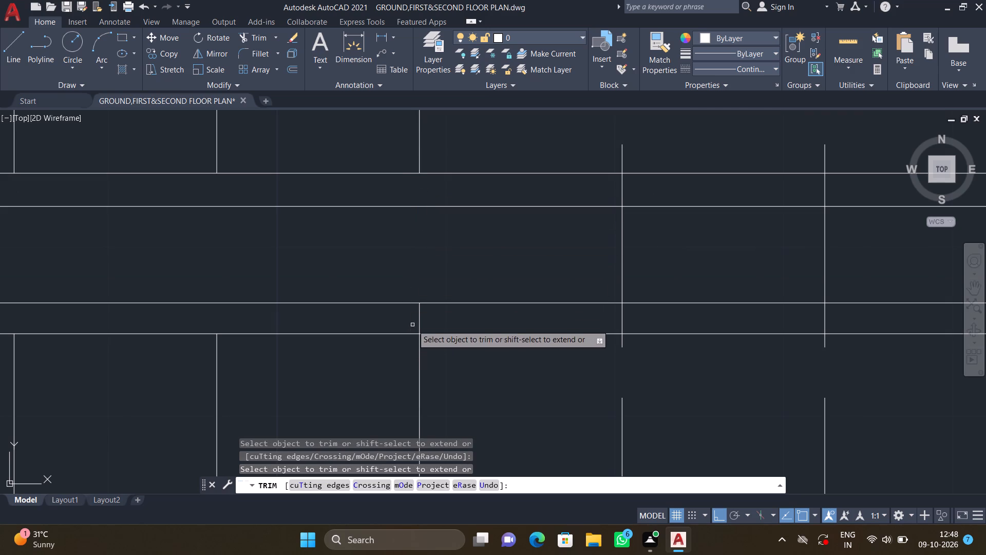
{"action": "left_click", "coordinate": [418, 318]}
{"action": "scroll", "coordinate": [481, 274], "scroll_direction": "down", "scroll_amount": 2}
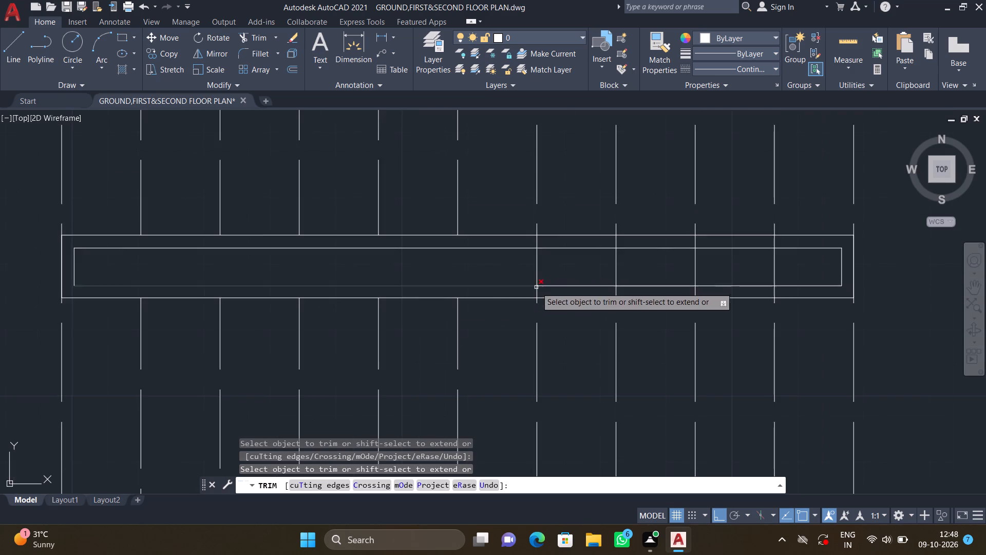
{"action": "middle_click_drag", "start_coordinate": [520, 280], "coordinate": [435, 258]}
{"action": "scroll", "coordinate": [450, 235], "scroll_direction": "up", "scroll_amount": 1}
{"action": "left_click", "coordinate": [451, 213]}
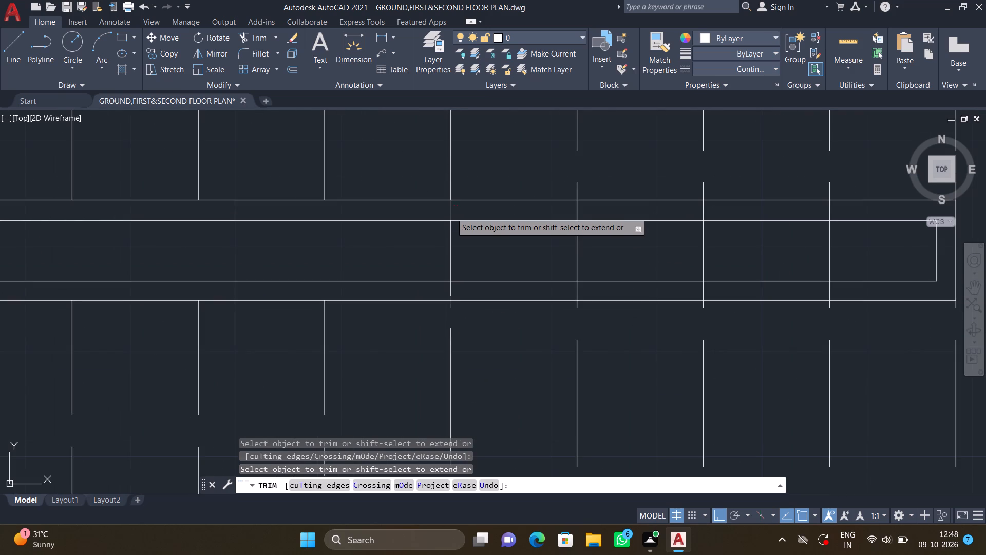
{"action": "left_click", "coordinate": [451, 243]}
{"action": "left_click", "coordinate": [450, 291]}
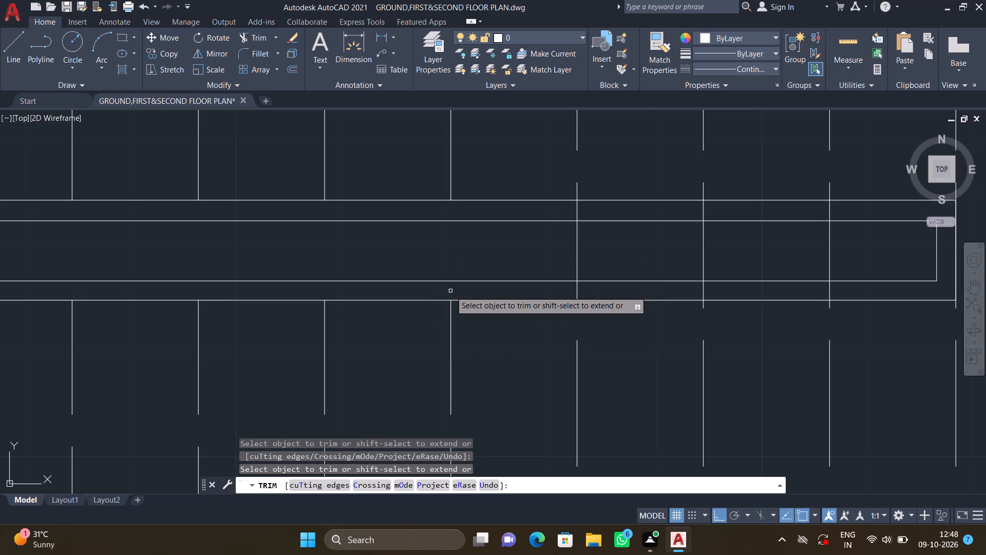
Trim away the parts of the eighth and ninth dashed lines from the west that lie inside the outer narrow rectangle.
{"action": "scroll", "coordinate": [481, 269], "scroll_direction": "down", "scroll_amount": 2}
{"action": "middle_click_drag", "start_coordinate": [528, 277], "coordinate": [454, 267]}
{"action": "scroll", "coordinate": [449, 244], "scroll_direction": "up", "scroll_amount": 1}
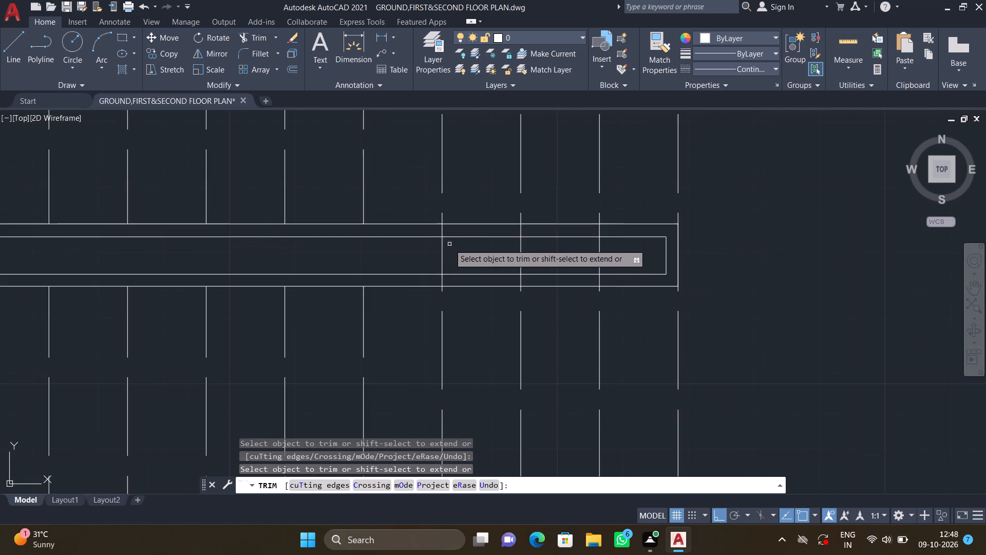
{"action": "scroll", "coordinate": [440, 228], "scroll_direction": "up", "scroll_amount": 2}
{"action": "left_click", "coordinate": [441, 229]}
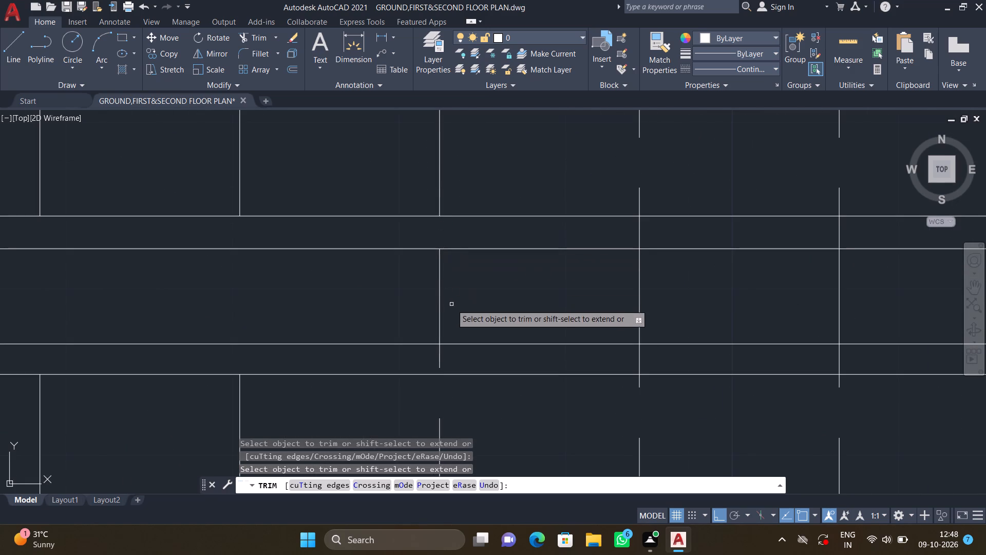
{"action": "left_click", "coordinate": [440, 289]}
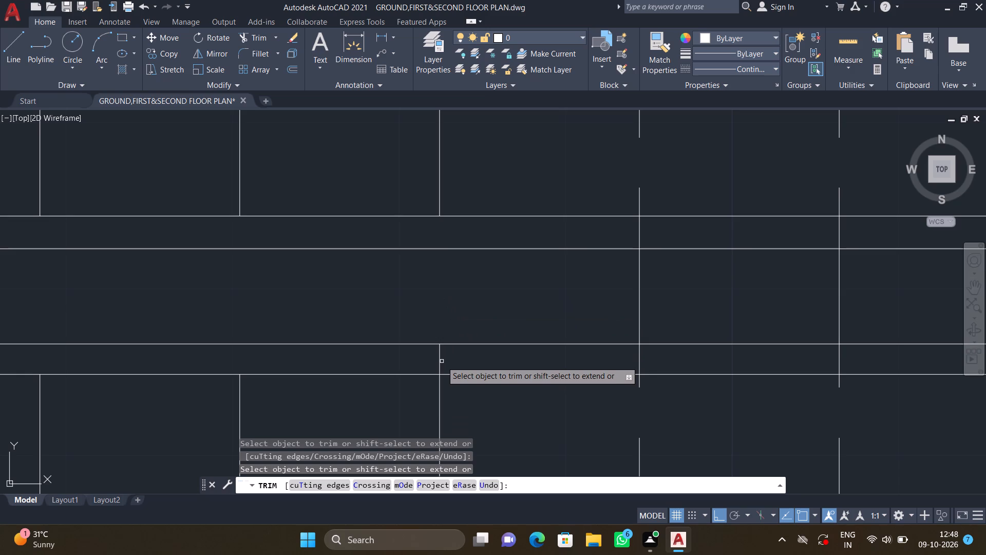
{"action": "left_click", "coordinate": [439, 360]}
{"action": "scroll", "coordinate": [573, 276], "scroll_direction": "down", "scroll_amount": 2}
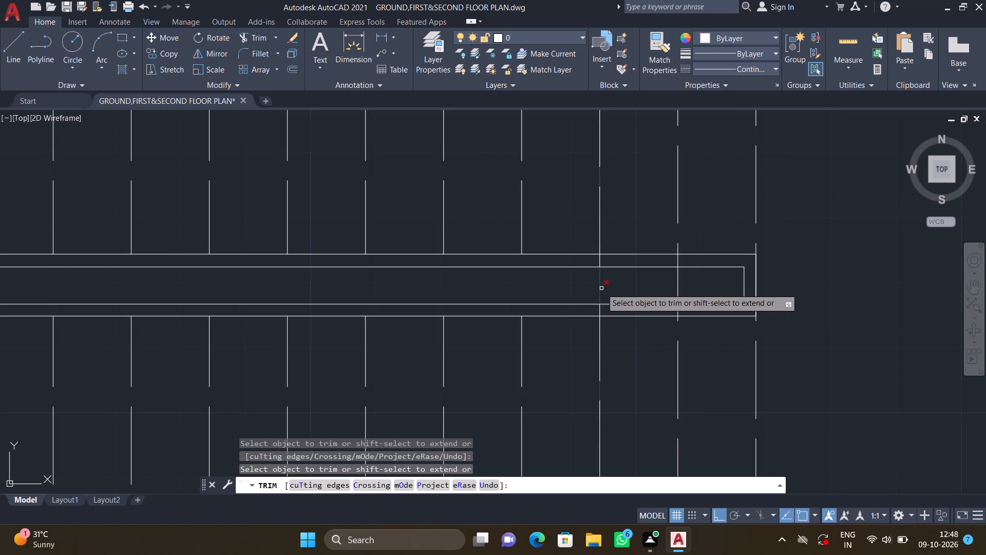
{"action": "left_click", "coordinate": [599, 287]}
{"action": "scroll", "coordinate": [599, 265], "scroll_direction": "up", "scroll_amount": 2}
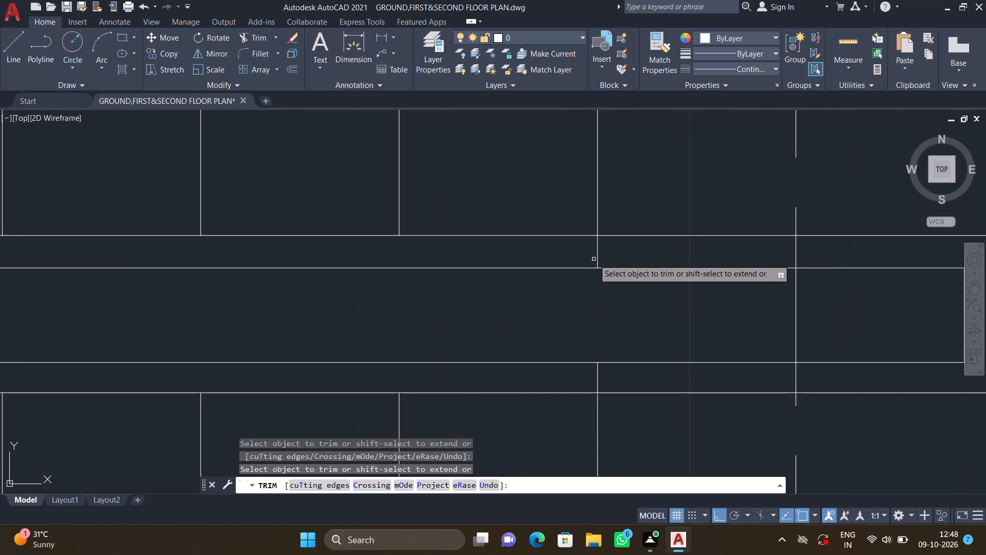
{"action": "double_click", "coordinate": [596, 255]}
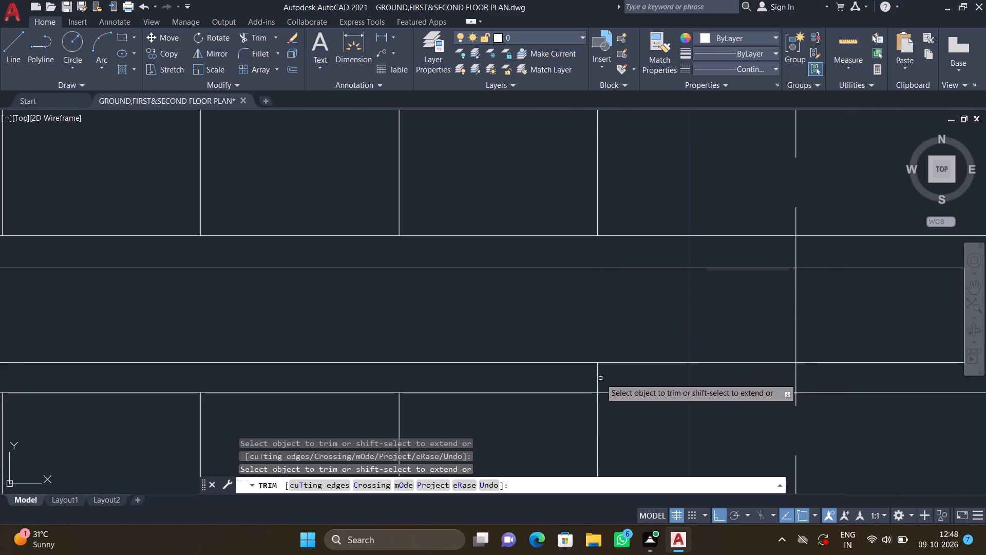
{"action": "left_click", "coordinate": [598, 377]}
Trim the tenth dashed line from the west where it crosses the nested rectangles, and finish the Trim command.
{"action": "scroll", "coordinate": [603, 345], "scroll_direction": "down", "scroll_amount": 3}
{"action": "middle_click_drag", "start_coordinate": [593, 350], "coordinate": [520, 321]}
{"action": "scroll", "coordinate": [574, 343], "scroll_direction": "down", "scroll_amount": 1}
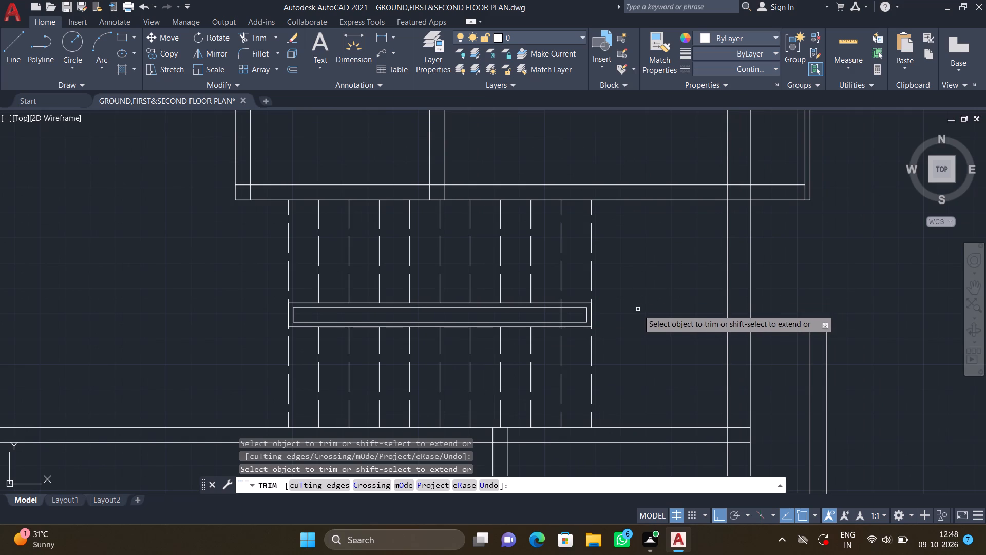
{"action": "scroll", "coordinate": [562, 323], "scroll_direction": "up", "scroll_amount": 3}
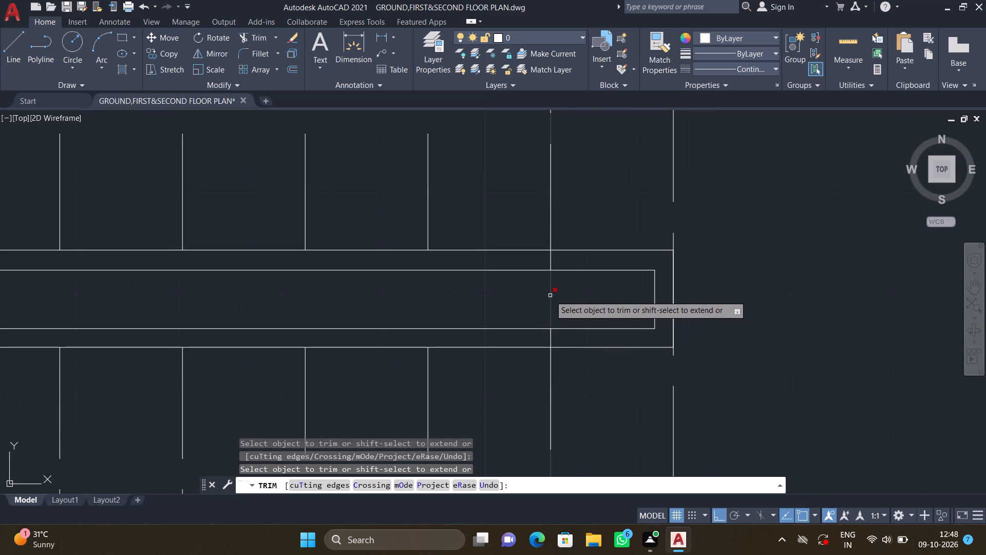
{"action": "double_click", "coordinate": [550, 295]}
{"action": "left_click", "coordinate": [551, 260]}
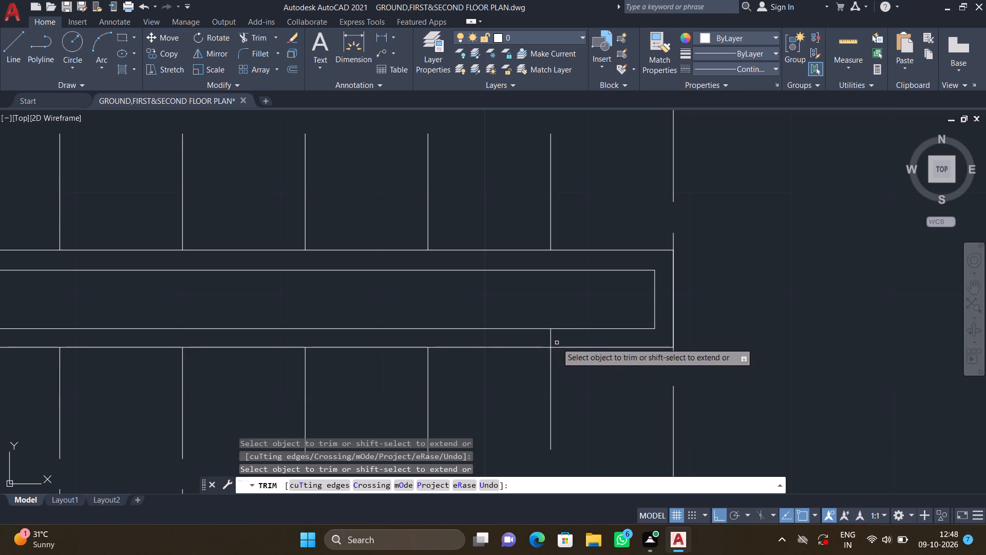
{"action": "left_click", "coordinate": [551, 338]}
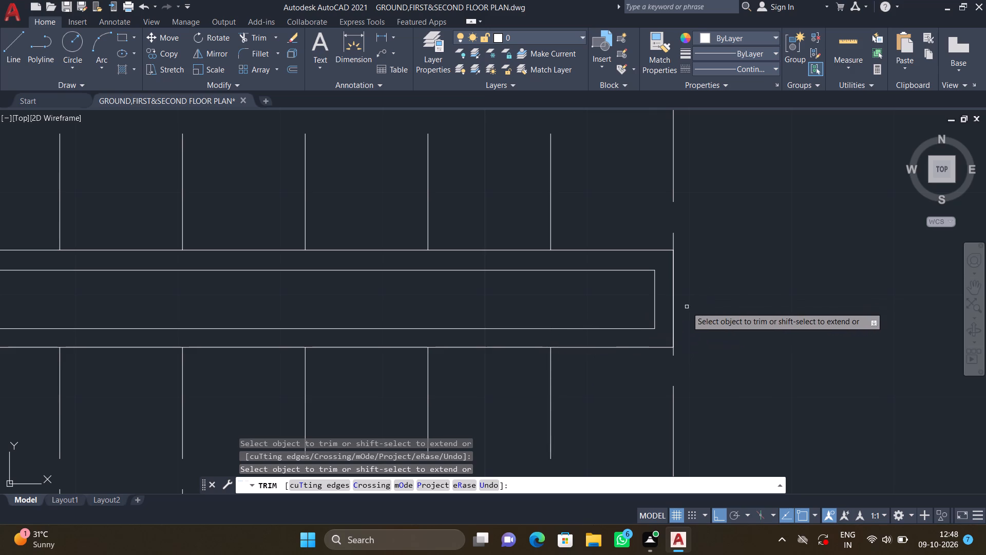
{"action": "scroll", "coordinate": [625, 373], "scroll_direction": "down", "scroll_amount": 3}
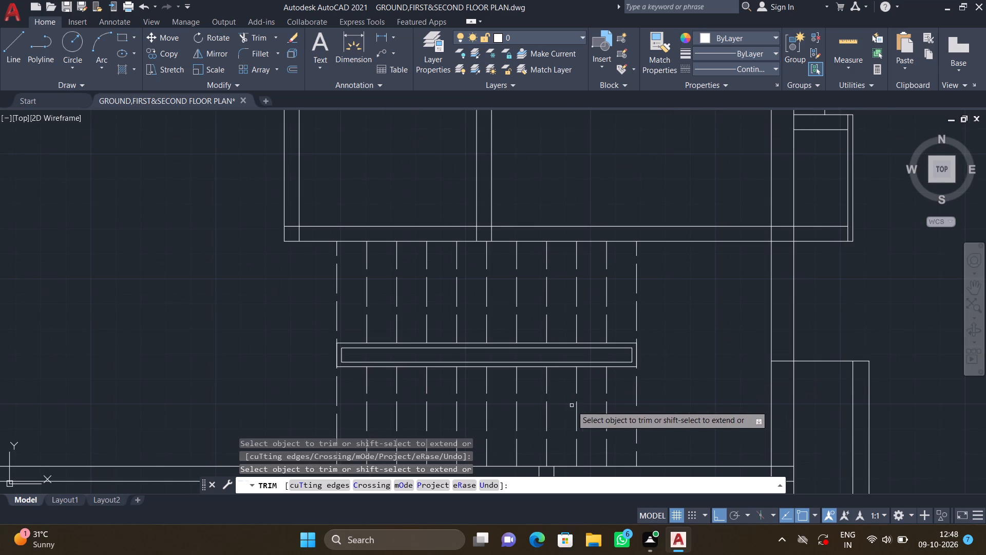
{"action": "key", "text": "Return"}
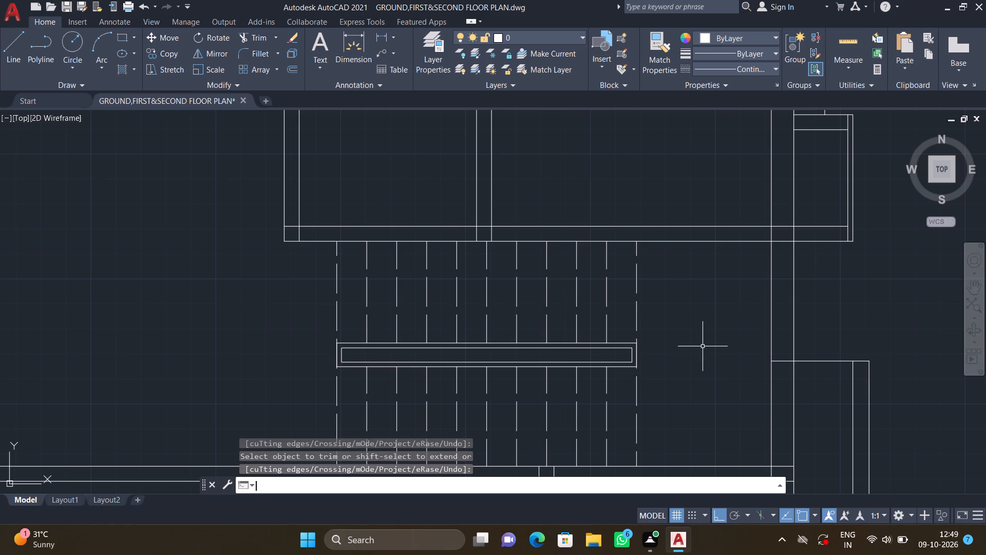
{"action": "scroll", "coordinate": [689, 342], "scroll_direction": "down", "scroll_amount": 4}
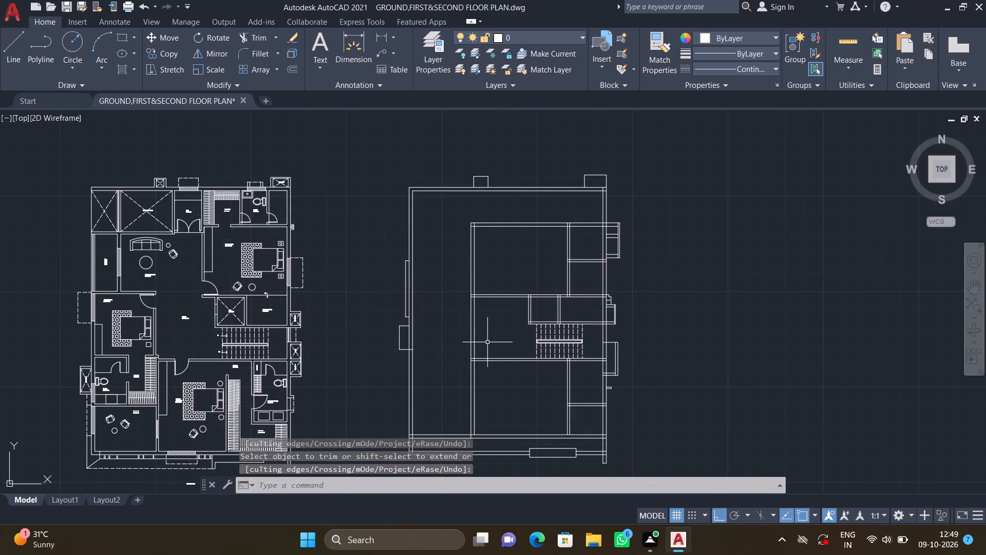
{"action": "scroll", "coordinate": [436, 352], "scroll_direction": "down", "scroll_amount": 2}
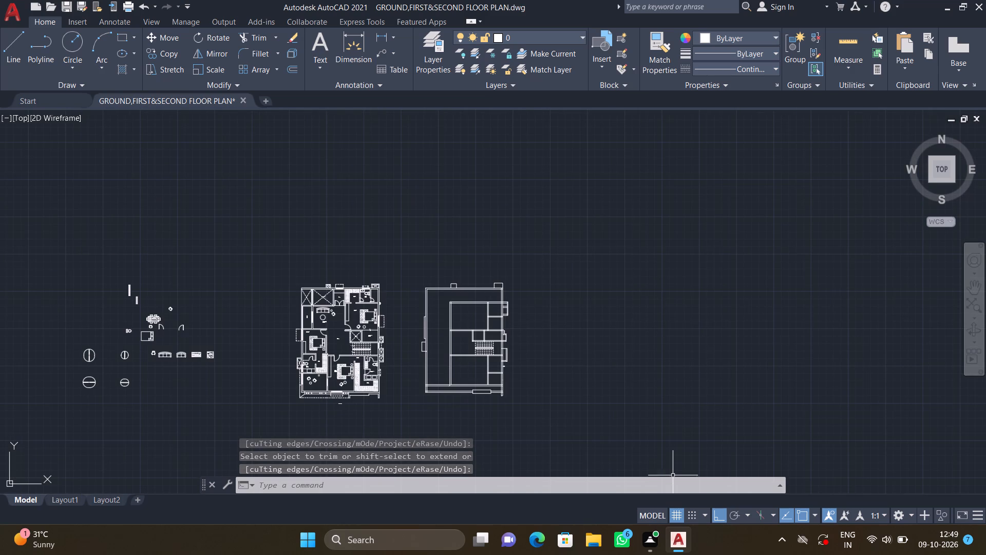
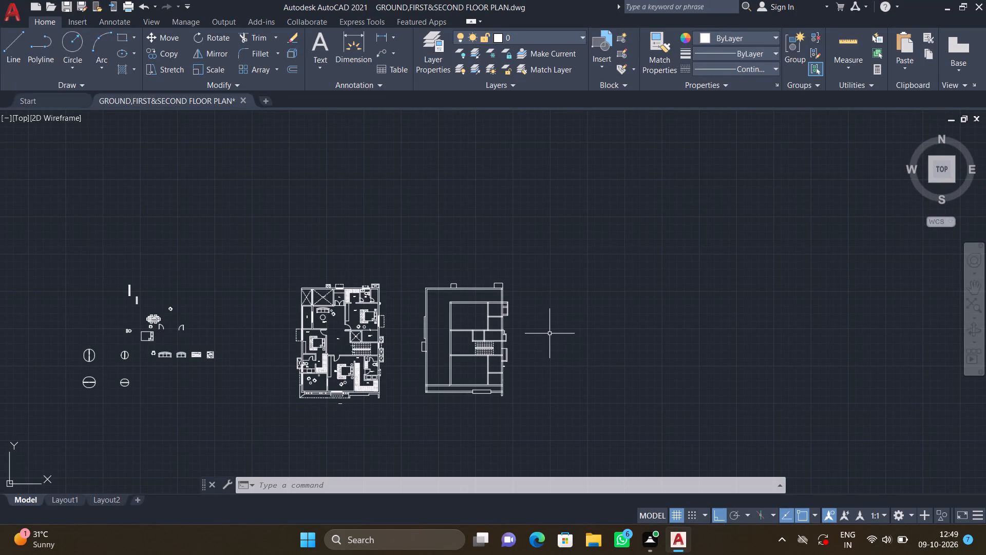
Save the floor plan drawing under its existing file name.
{"action": "key", "text": "ctrl+s"}
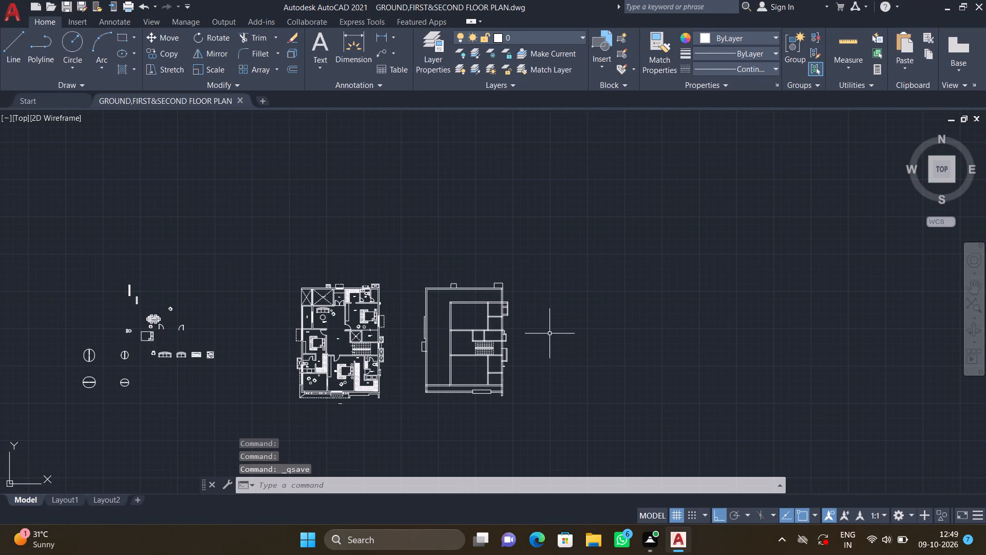
{"action": "key", "text": "ctrl+s"}
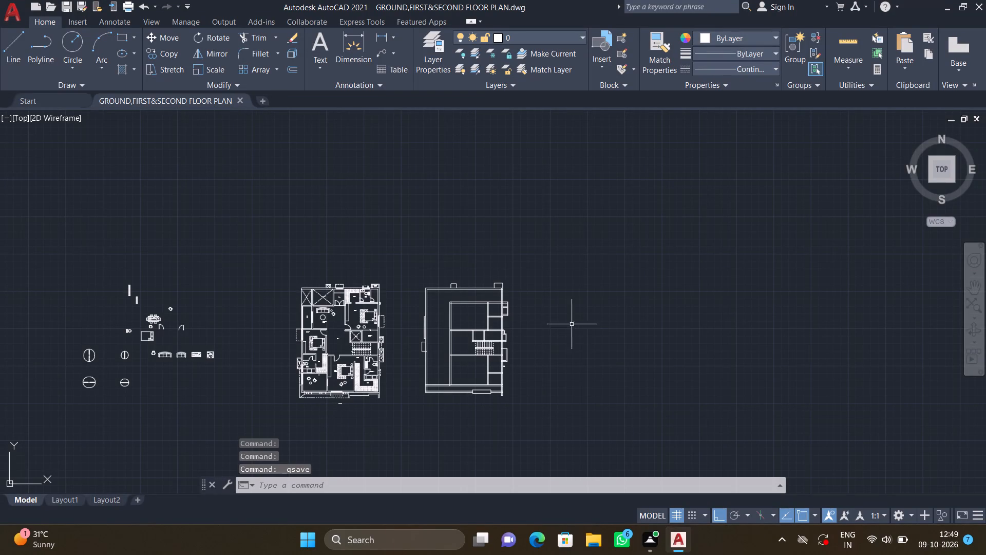
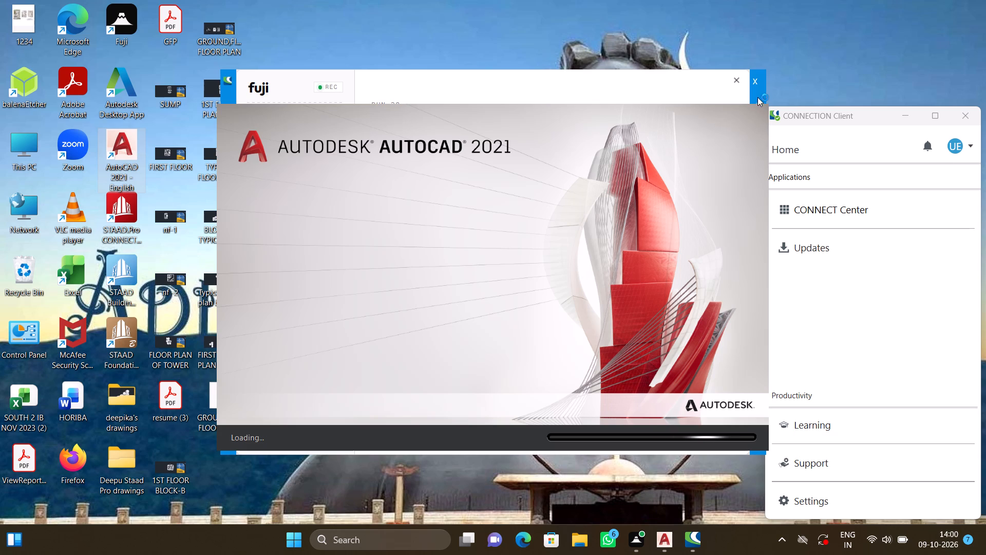
Close the blue-framed pop-up window behind the AutoCAD splash screen and the CONNECTION Client window.
{"action": "double_click", "coordinate": [757, 84]}
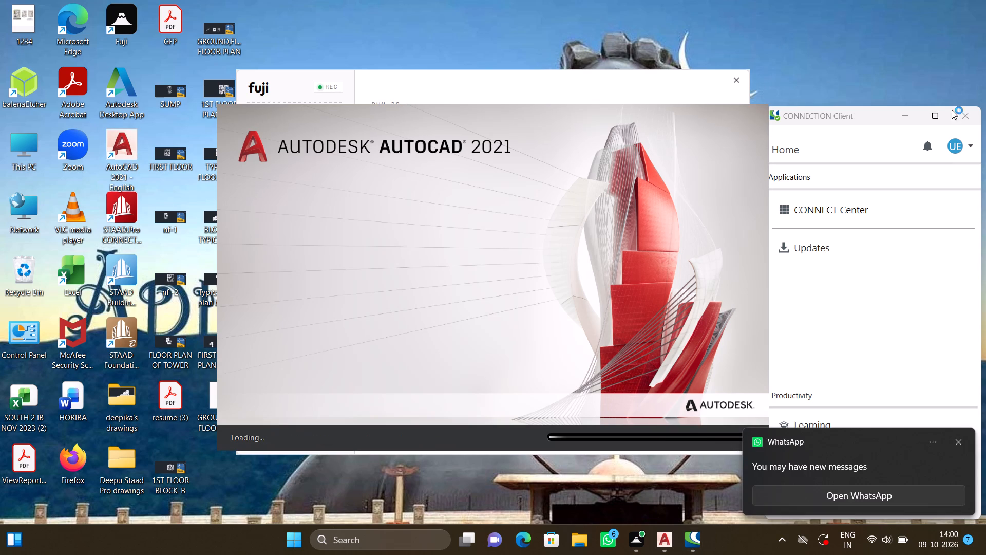
{"action": "double_click", "coordinate": [966, 113]}
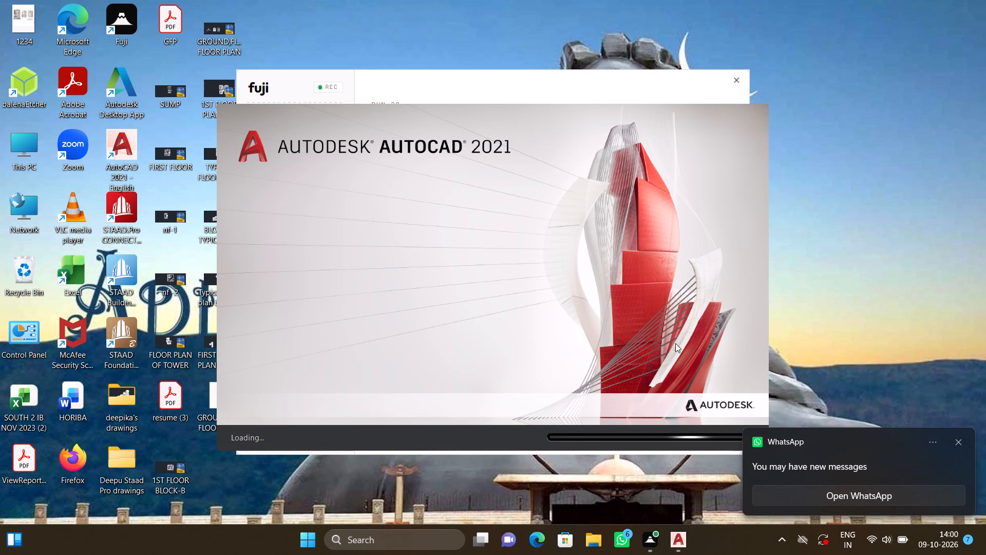
Dismiss the WhatsApp new-messages notification and the OneDrive credentials notification.
{"action": "left_click", "coordinate": [956, 441]}
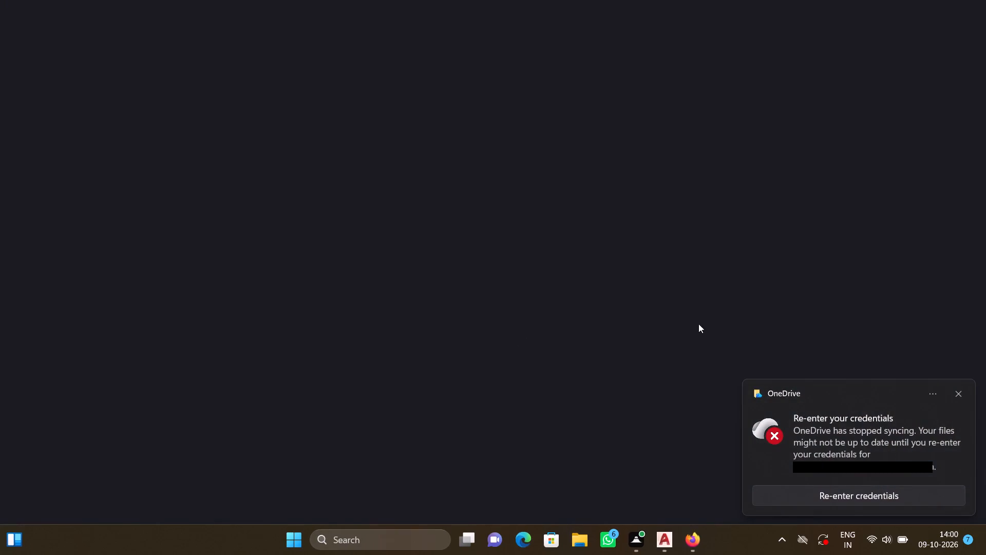
{"action": "left_click", "coordinate": [957, 392]}
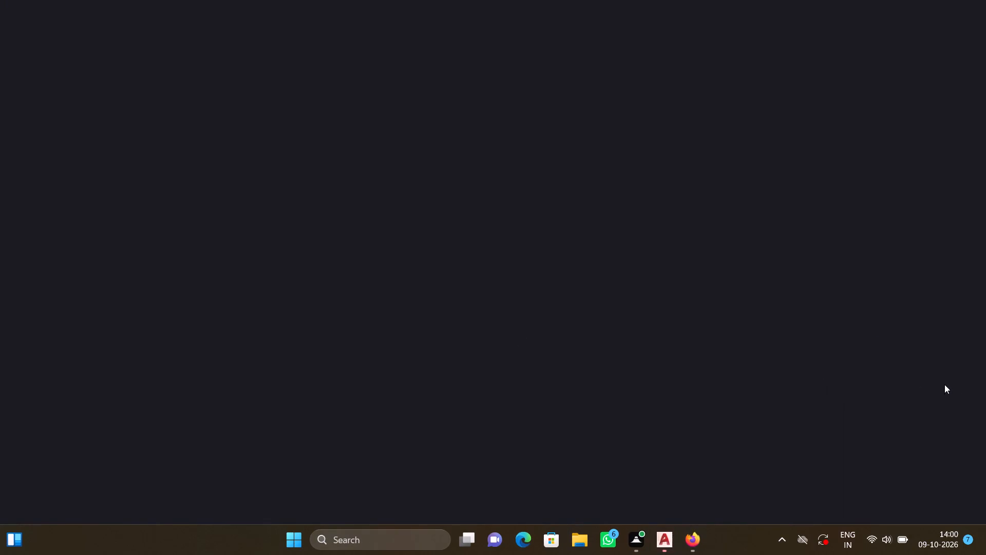
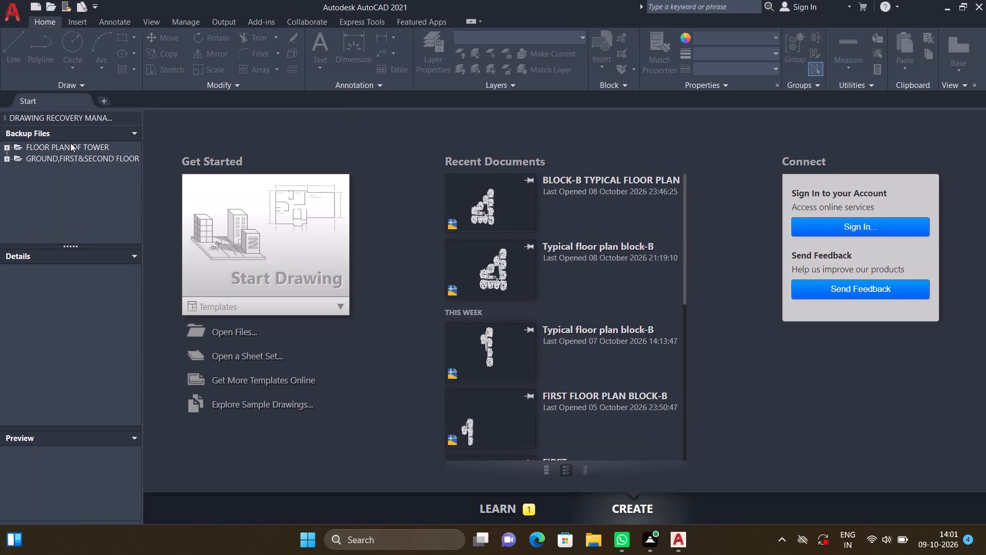
Open the GROUND,FIRST&SECOND FLOOR PLAN.dwg drawing from its group of recovered backup files.
{"action": "double_click", "coordinate": [73, 156]}
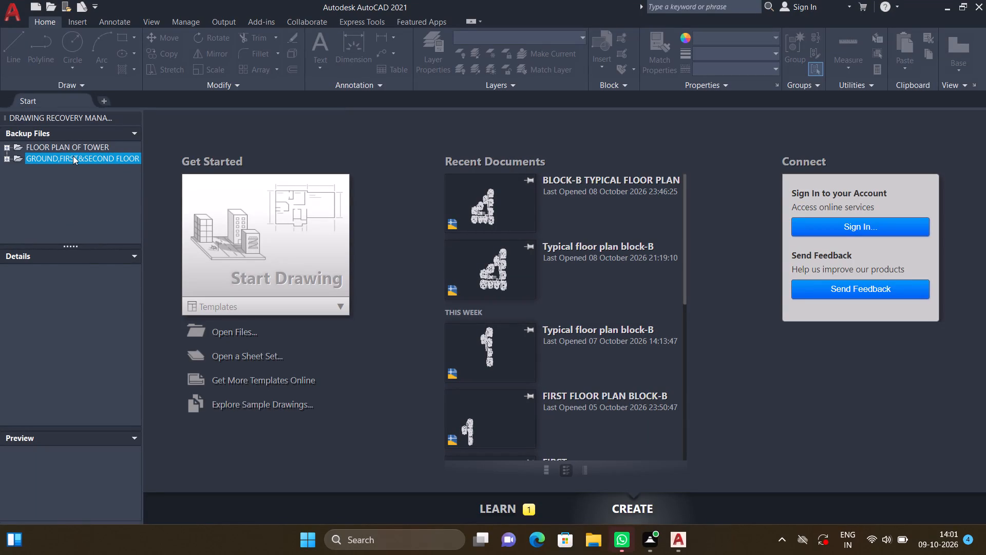
{"action": "left_click", "coordinate": [77, 170]}
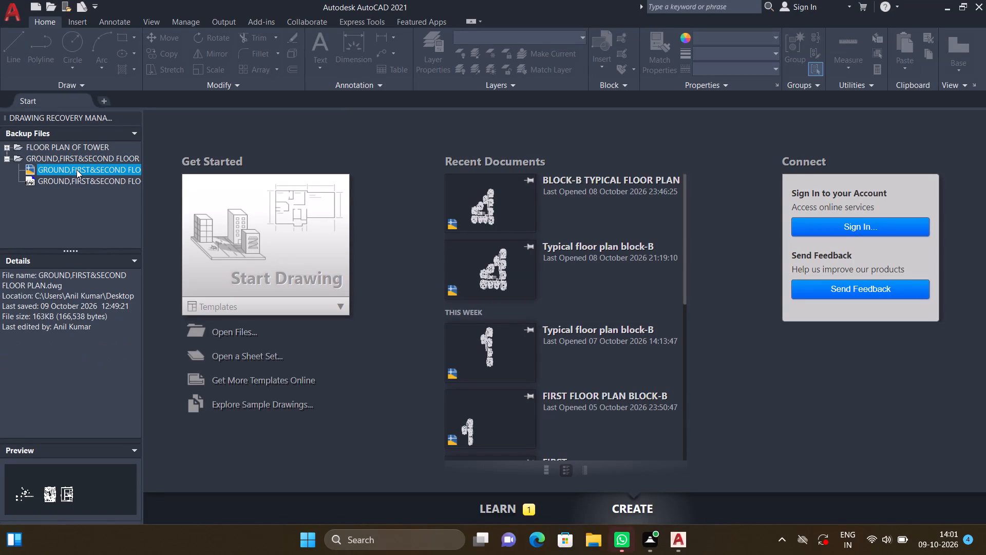
{"action": "double_click", "coordinate": [77, 170]}
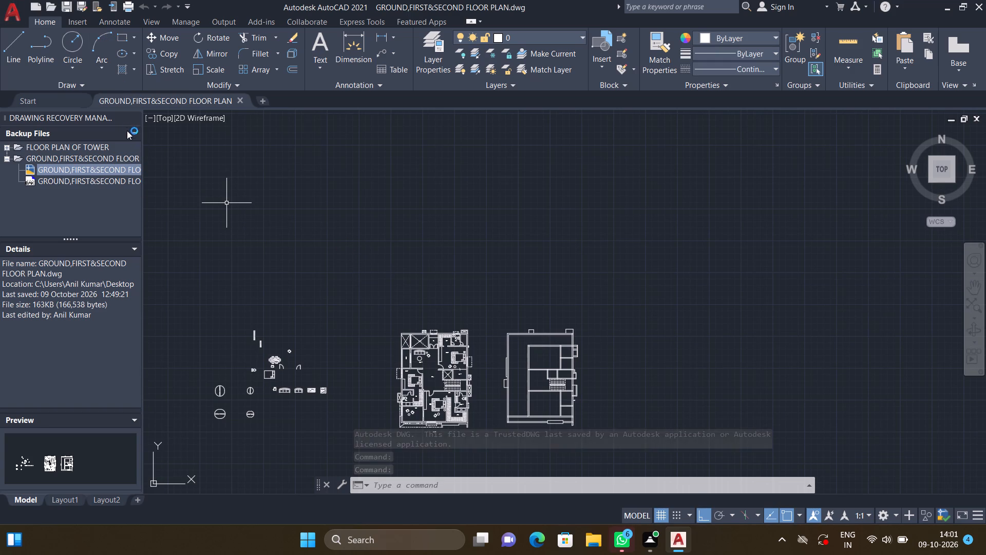
Close the Drawing Recovery Manager to free the drawing area.
{"action": "scroll", "coordinate": [134, 133], "scroll_direction": "down", "scroll_amount": 1}
{"action": "scroll", "coordinate": [132, 123], "scroll_direction": "up", "scroll_amount": 2}
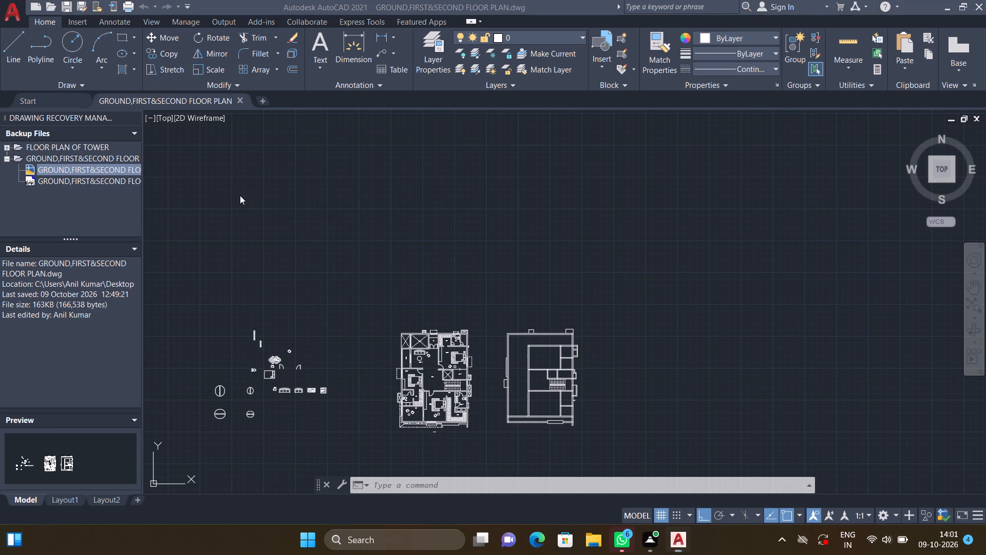
{"action": "middle_click_drag", "start_coordinate": [339, 258], "coordinate": [332, 174]}
{"action": "scroll", "coordinate": [349, 196], "scroll_direction": "down", "scroll_amount": 1}
{"action": "middle_click_drag", "start_coordinate": [393, 269], "coordinate": [379, 221]}
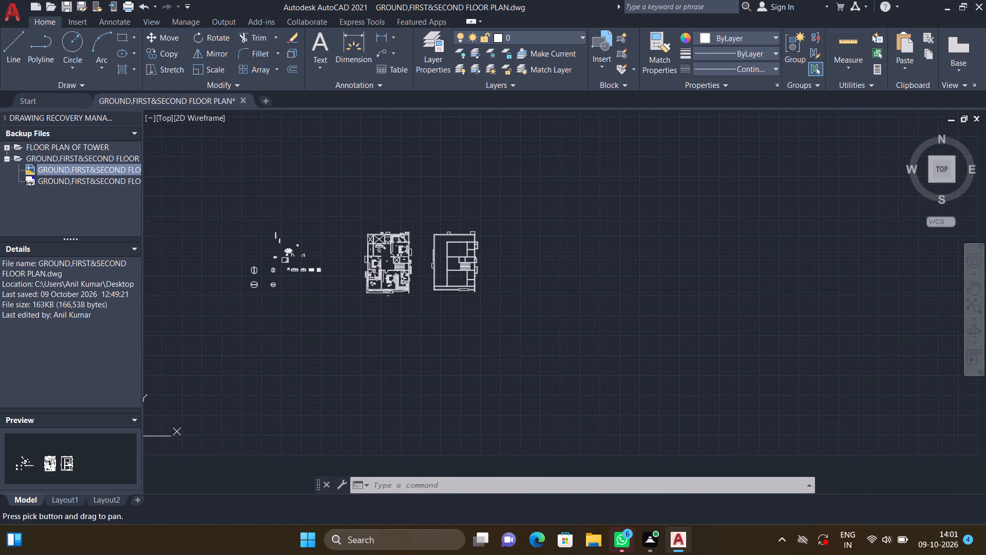
{"action": "scroll", "coordinate": [389, 275], "scroll_direction": "up", "scroll_amount": 3}
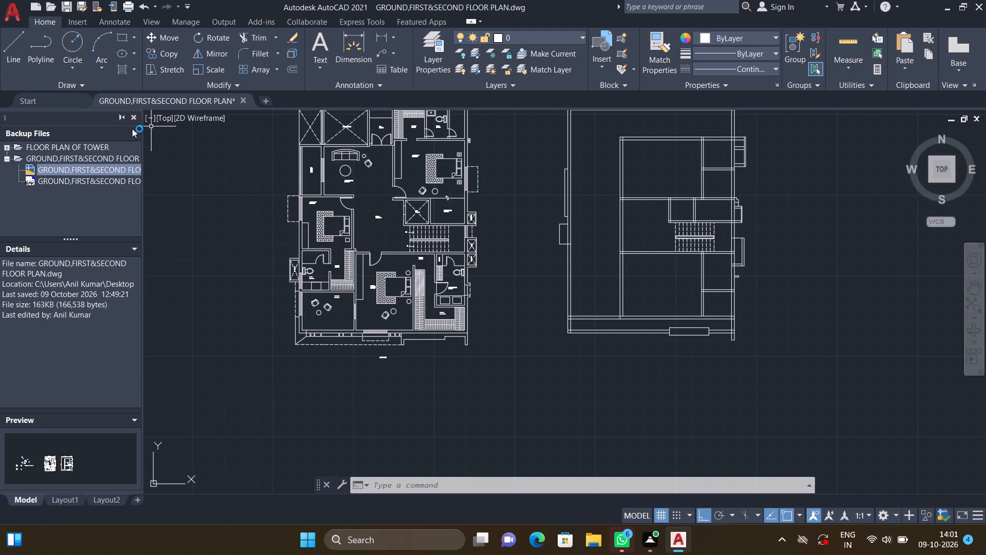
{"action": "left_click", "coordinate": [135, 116]}
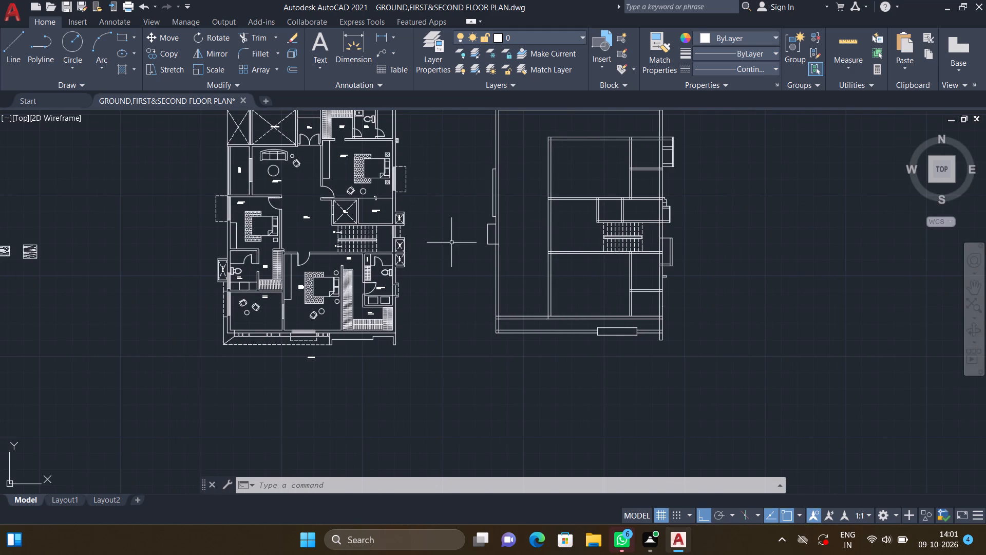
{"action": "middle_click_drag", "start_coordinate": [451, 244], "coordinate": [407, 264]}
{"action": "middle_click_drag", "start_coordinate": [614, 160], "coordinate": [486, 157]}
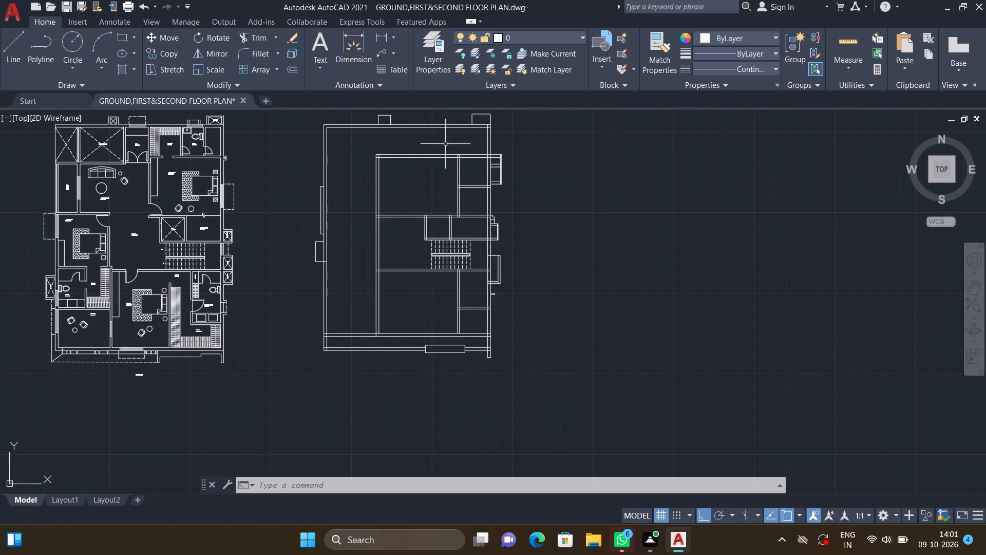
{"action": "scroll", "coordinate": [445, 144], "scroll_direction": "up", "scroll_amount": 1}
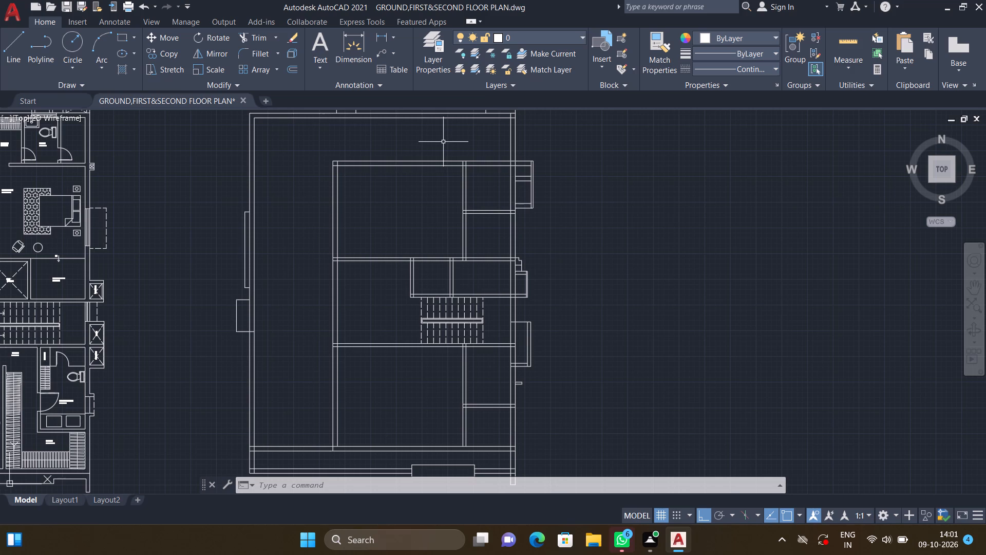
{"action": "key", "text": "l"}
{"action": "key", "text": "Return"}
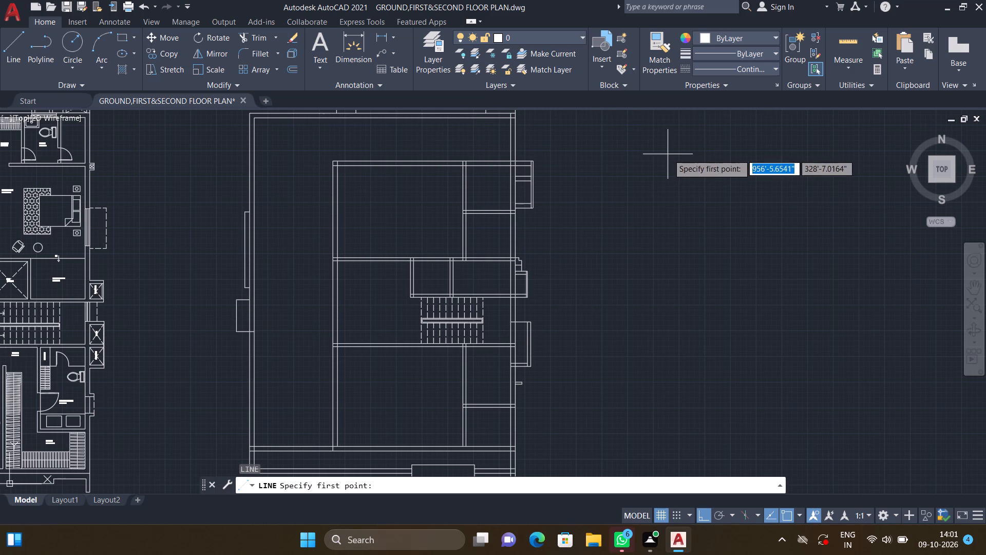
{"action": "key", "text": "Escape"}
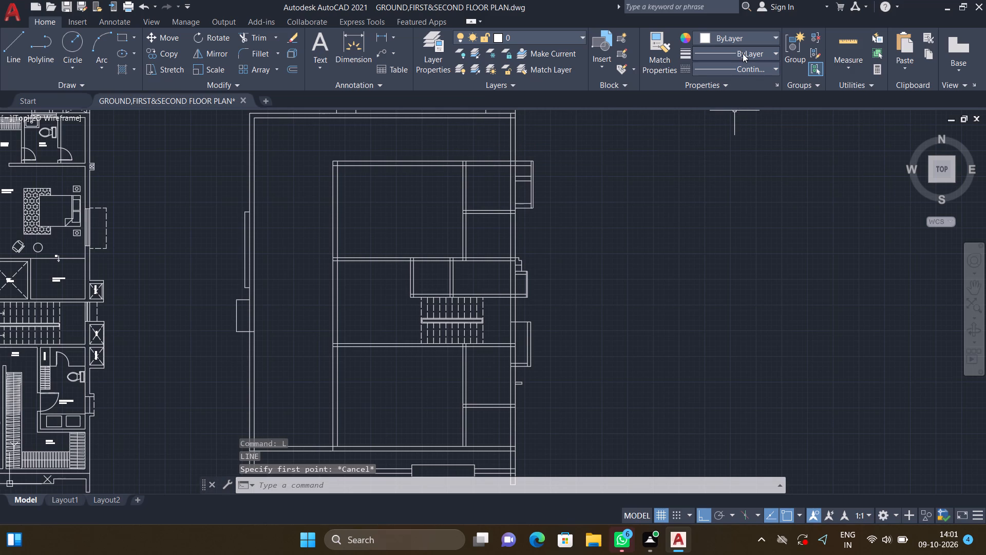
Set the current linetype to the dashed ACAD_ linetype and start a line with it for the unfurnished wall plan.
{"action": "left_click", "coordinate": [736, 69]}
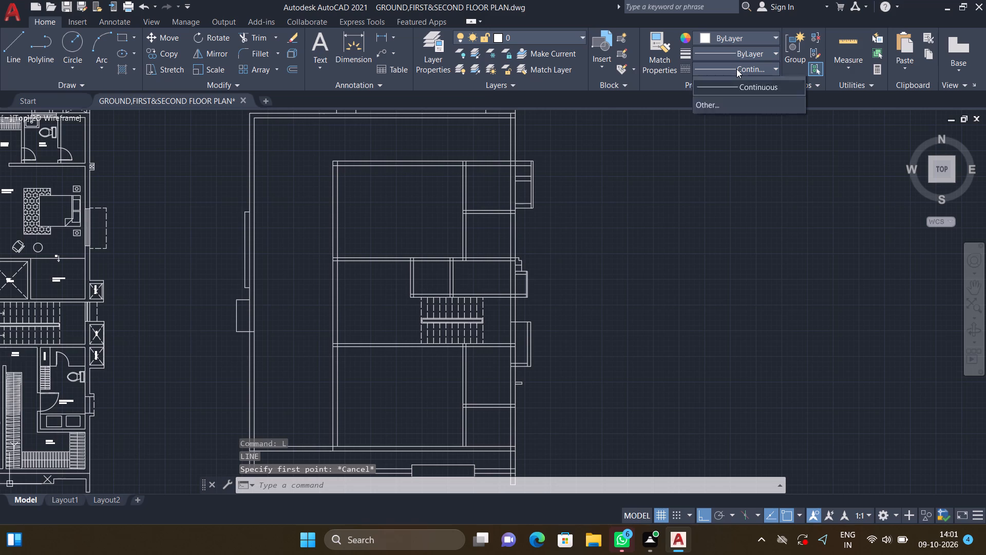
{"action": "left_click", "coordinate": [731, 115]}
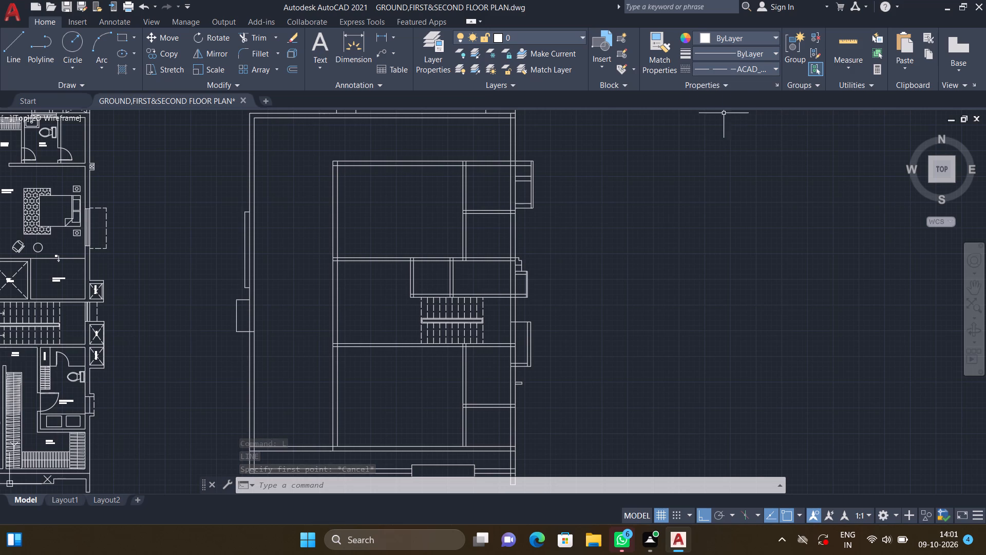
{"action": "key", "text": "l"}
{"action": "key", "text": "Return"}
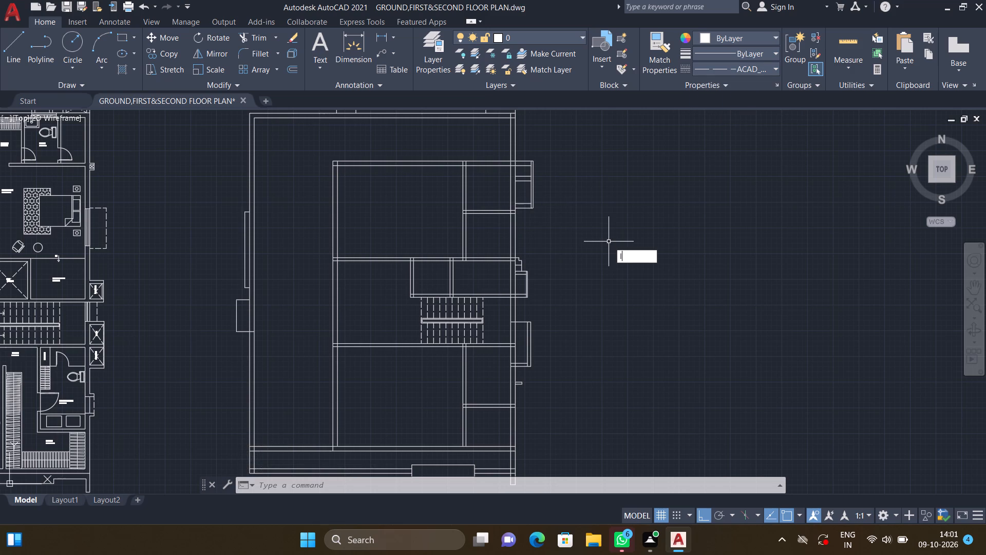
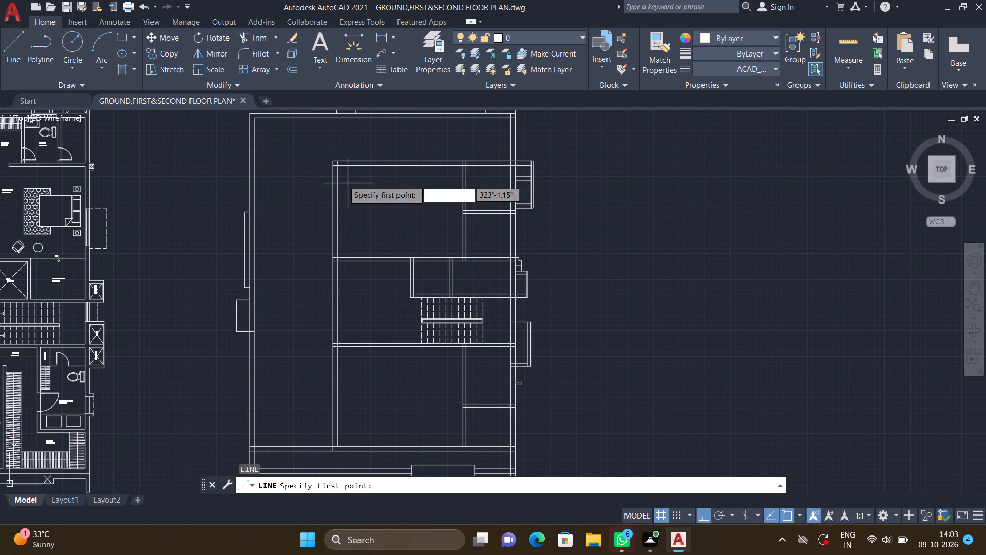
Draw a vertical dashed line about 51'-4" long between the unfurnished plan's left outer and inner walls, ending below the lower inner wall.
{"action": "middle_click_drag", "start_coordinate": [276, 236], "coordinate": [342, 260]}
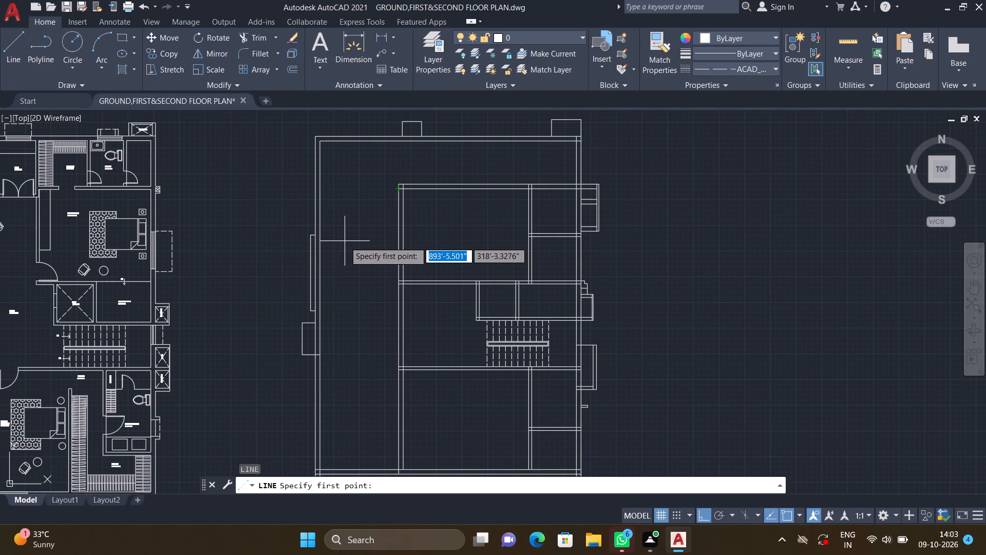
{"action": "scroll", "coordinate": [370, 183], "scroll_direction": "up", "scroll_amount": 2}
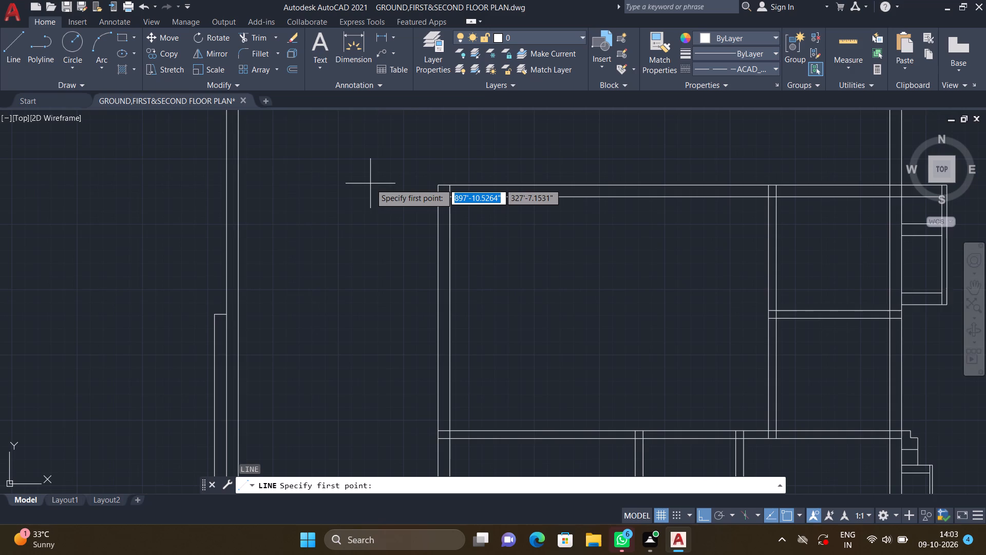
{"action": "scroll", "coordinate": [369, 184], "scroll_direction": "down", "scroll_amount": 1}
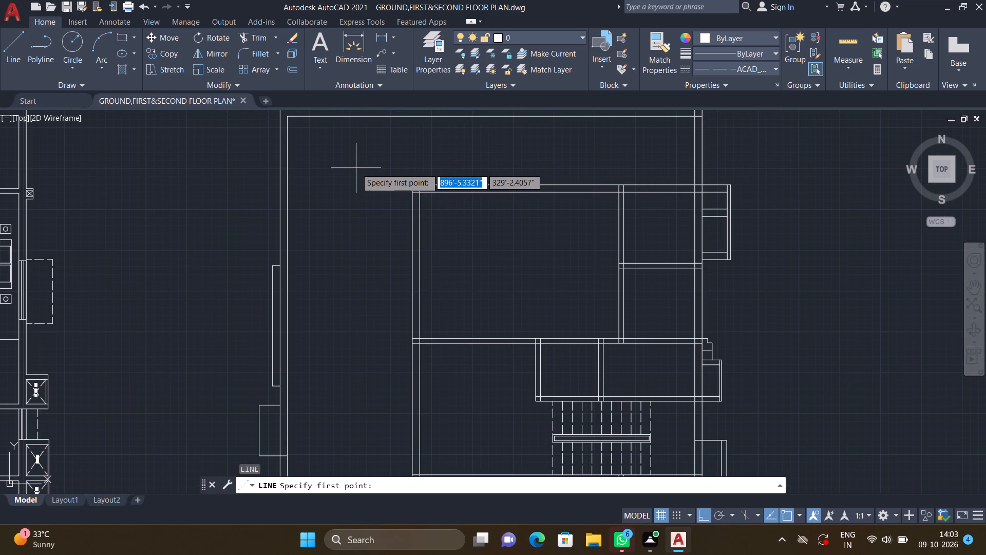
{"action": "middle_click_drag", "start_coordinate": [366, 174], "coordinate": [380, 208]}
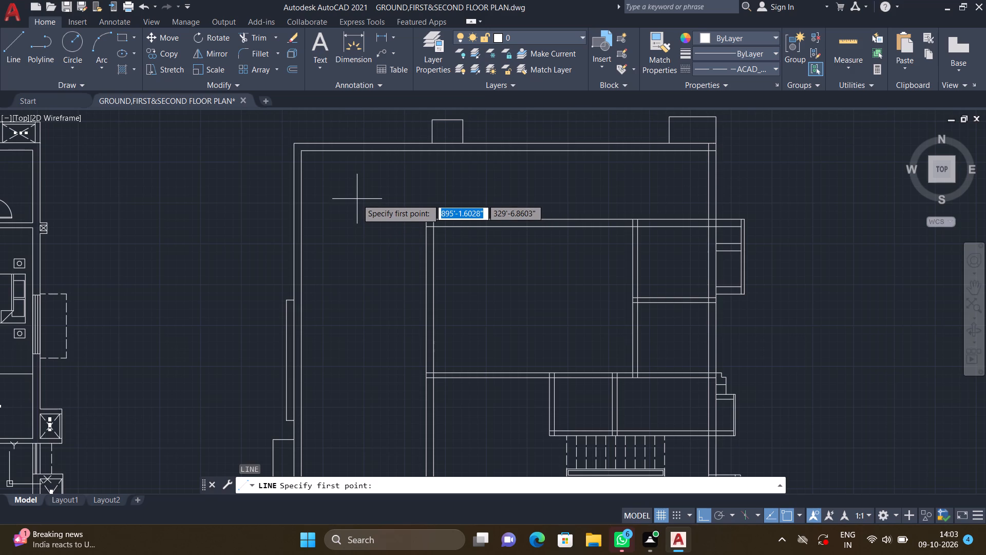
{"action": "left_click", "coordinate": [358, 195]}
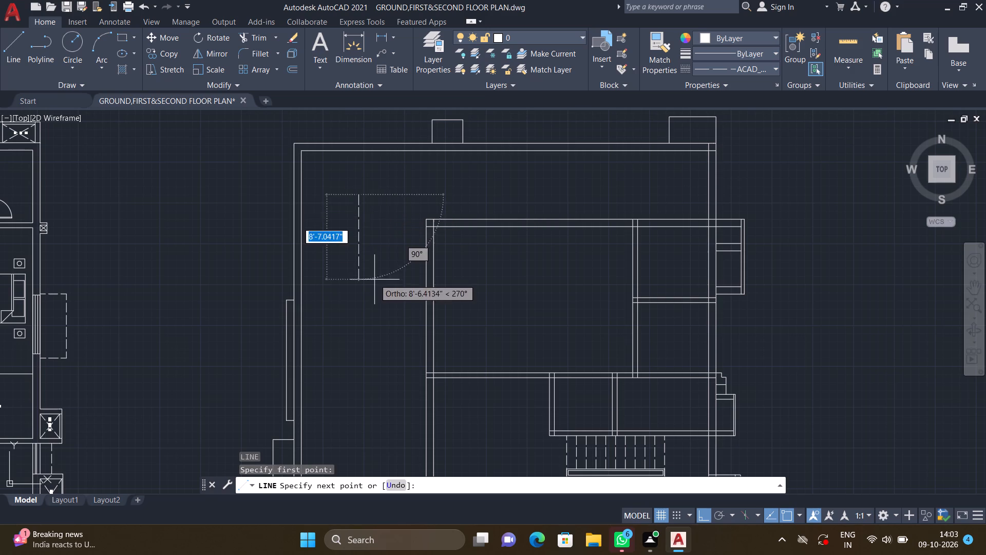
{"action": "scroll", "coordinate": [375, 282], "scroll_direction": "down", "scroll_amount": 1}
{"action": "middle_click_drag", "start_coordinate": [367, 318], "coordinate": [364, 240]}
{"action": "scroll", "coordinate": [371, 251], "scroll_direction": "down", "scroll_amount": 1}
{"action": "middle_click_drag", "start_coordinate": [348, 311], "coordinate": [345, 275]}
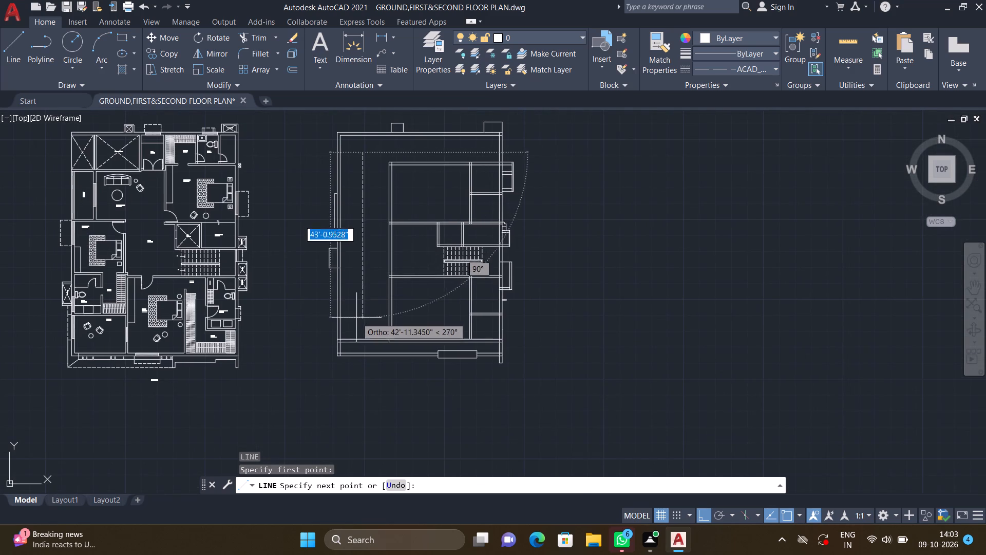
{"action": "scroll", "coordinate": [356, 318], "scroll_direction": "up", "scroll_amount": 2}
{"action": "scroll", "coordinate": [355, 368], "scroll_direction": "up", "scroll_amount": 1}
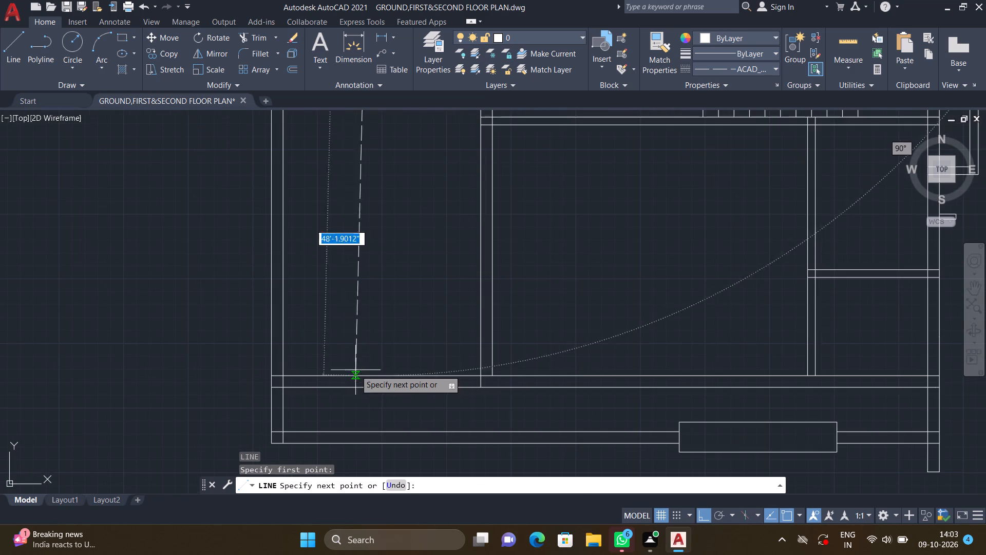
{"action": "middle_click_drag", "start_coordinate": [362, 390], "coordinate": [353, 332]}
{"action": "scroll", "coordinate": [364, 354], "scroll_direction": "up", "scroll_amount": 2}
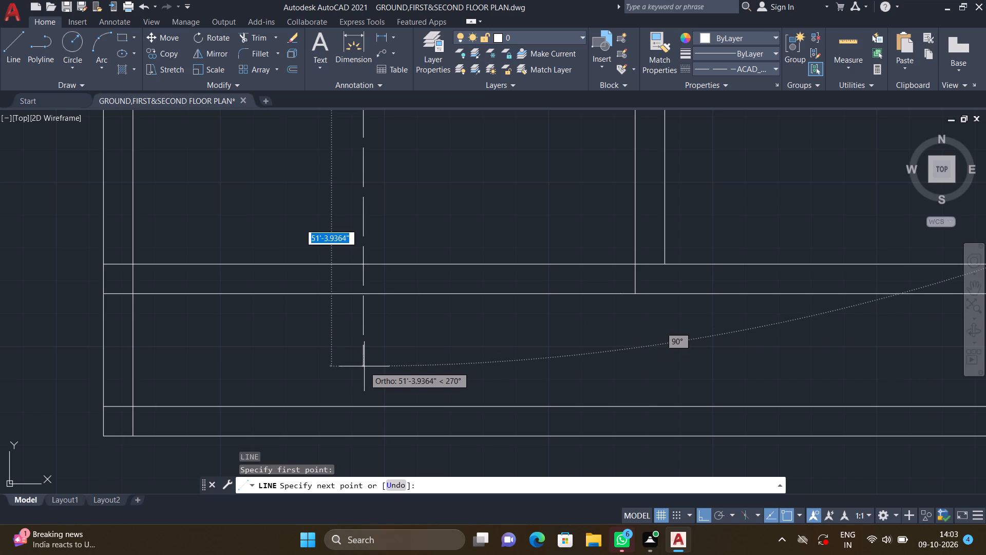
{"action": "left_click", "coordinate": [364, 366]}
Continue the dashed line horizontally about 39' along the plan's bottom side, ending just past the right outer wall.
{"action": "scroll", "coordinate": [457, 371], "scroll_direction": "down", "scroll_amount": 1}
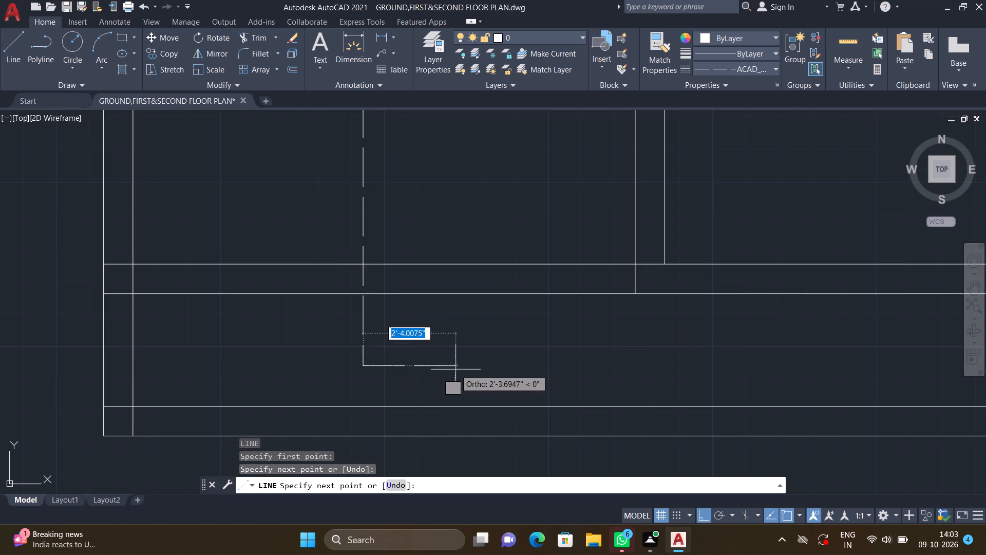
{"action": "scroll", "coordinate": [460, 371], "scroll_direction": "down", "scroll_amount": 2}
{"action": "middle_click_drag", "start_coordinate": [598, 360], "coordinate": [461, 305]}
{"action": "scroll", "coordinate": [541, 300], "scroll_direction": "up", "scroll_amount": 2}
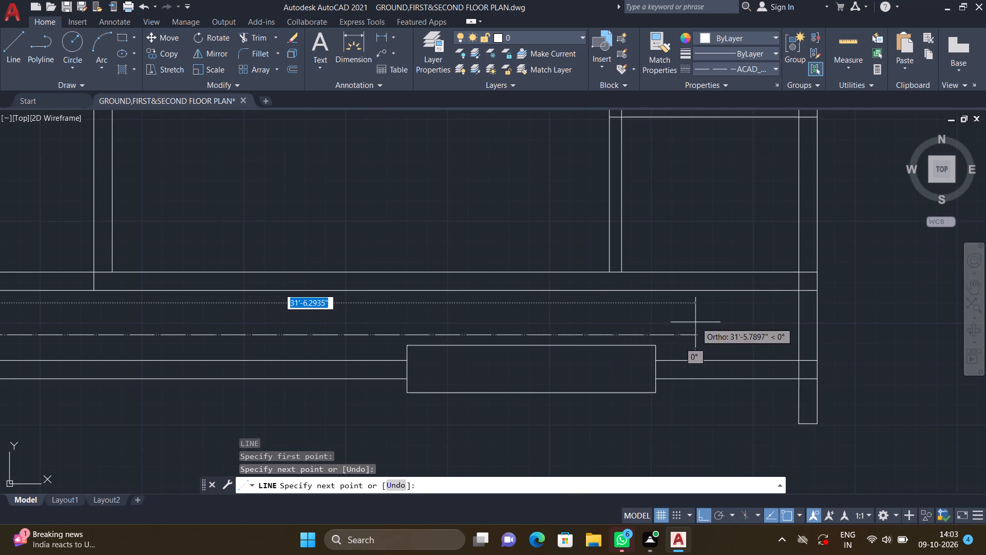
{"action": "middle_click_drag", "start_coordinate": [671, 316], "coordinate": [529, 296]}
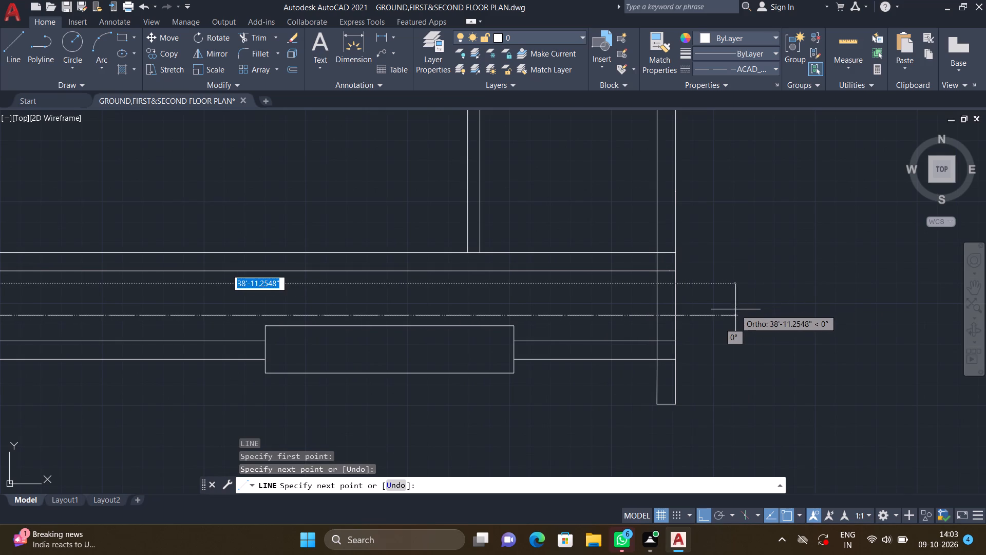
{"action": "scroll", "coordinate": [732, 312], "scroll_direction": "up", "scroll_amount": 1}
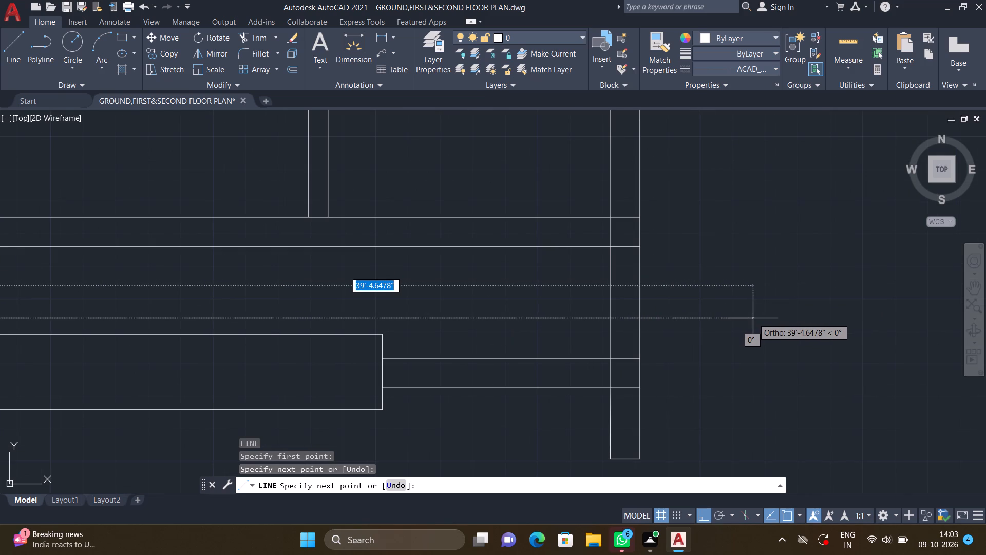
{"action": "scroll", "coordinate": [753, 319], "scroll_direction": "down", "scroll_amount": 1}
{"action": "left_click", "coordinate": [747, 320]}
{"action": "scroll", "coordinate": [748, 261], "scroll_direction": "down", "scroll_amount": 1}
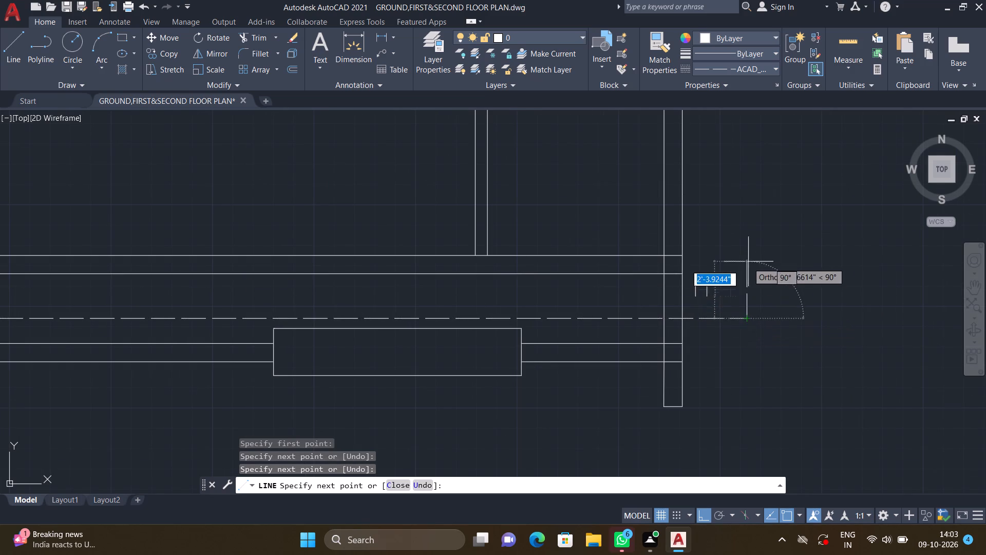
{"action": "scroll", "coordinate": [749, 260], "scroll_direction": "down", "scroll_amount": 2}
{"action": "middle_click_drag", "start_coordinate": [733, 225], "coordinate": [677, 339]}
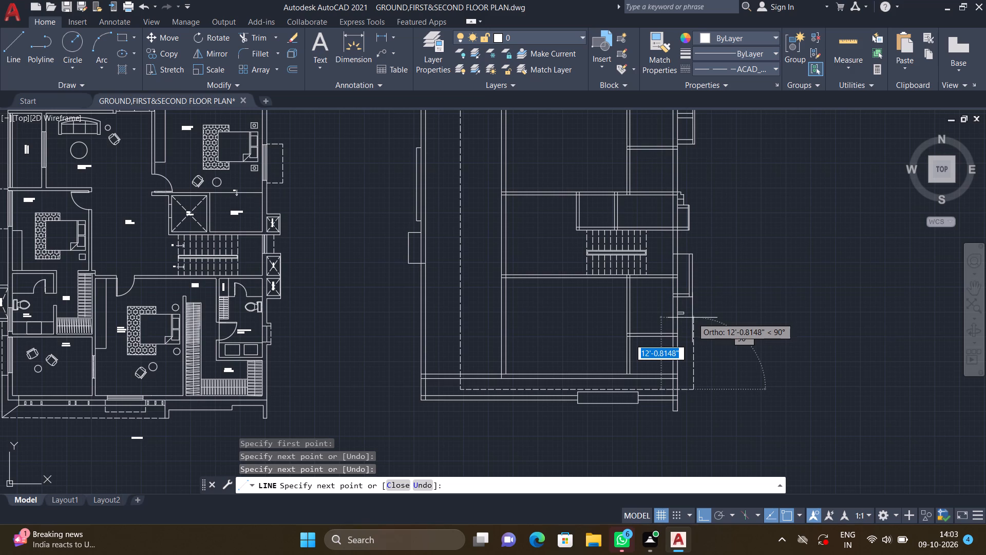
{"action": "key", "text": "Escape"}
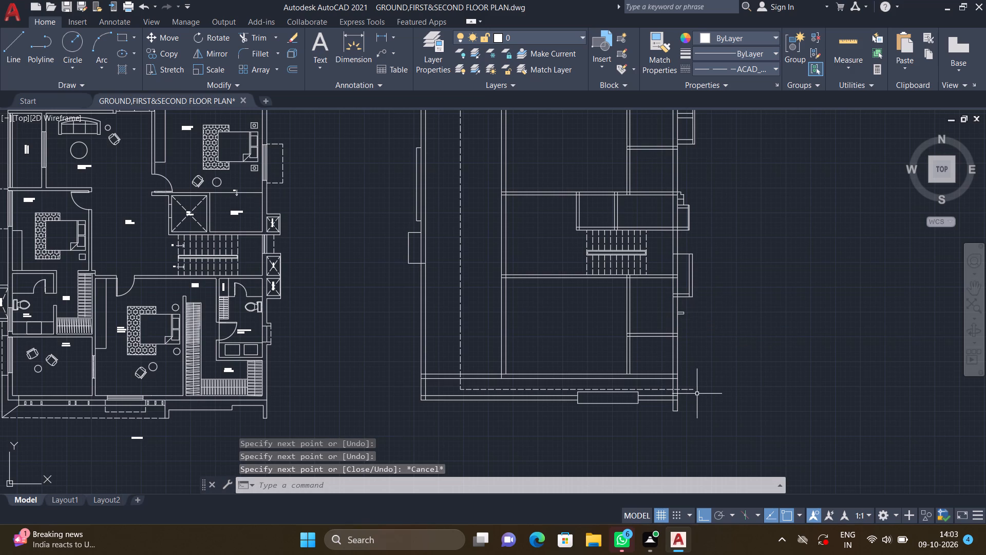
Lengthen the bottom dashed line with another horizontal segment about 2'-9" long from its right end.
{"action": "key", "text": "l"}
{"action": "key", "text": "Return"}
{"action": "scroll", "coordinate": [696, 395], "scroll_direction": "up", "scroll_amount": 3}
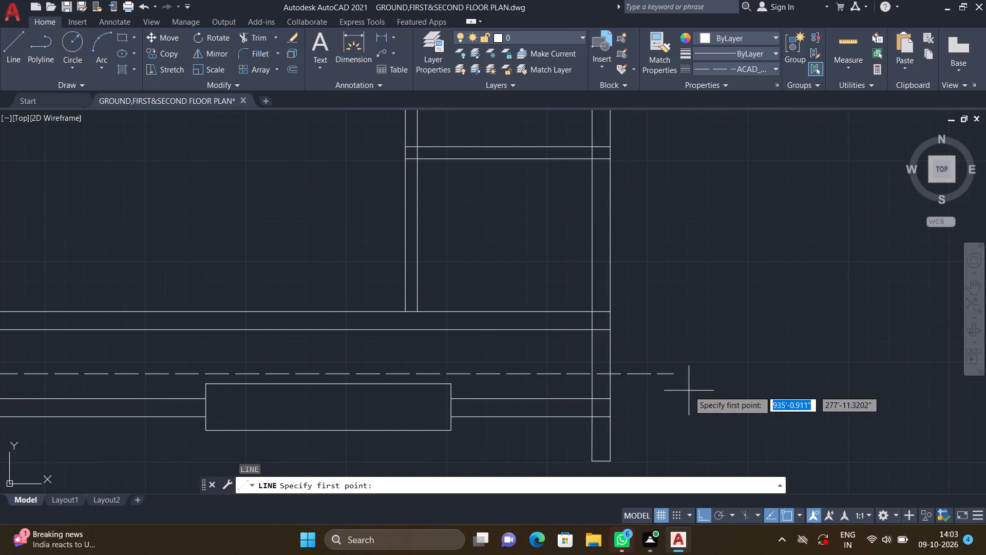
{"action": "left_click", "coordinate": [673, 372]}
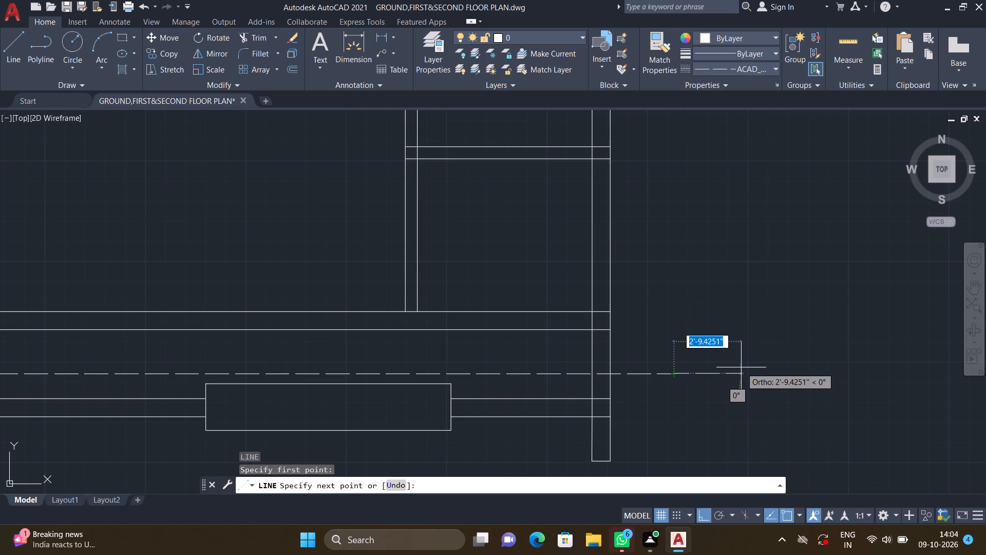
{"action": "left_click", "coordinate": [742, 367]}
{"action": "scroll", "coordinate": [764, 254], "scroll_direction": "down", "scroll_amount": 3}
{"action": "middle_click_drag", "start_coordinate": [752, 210], "coordinate": [706, 310]}
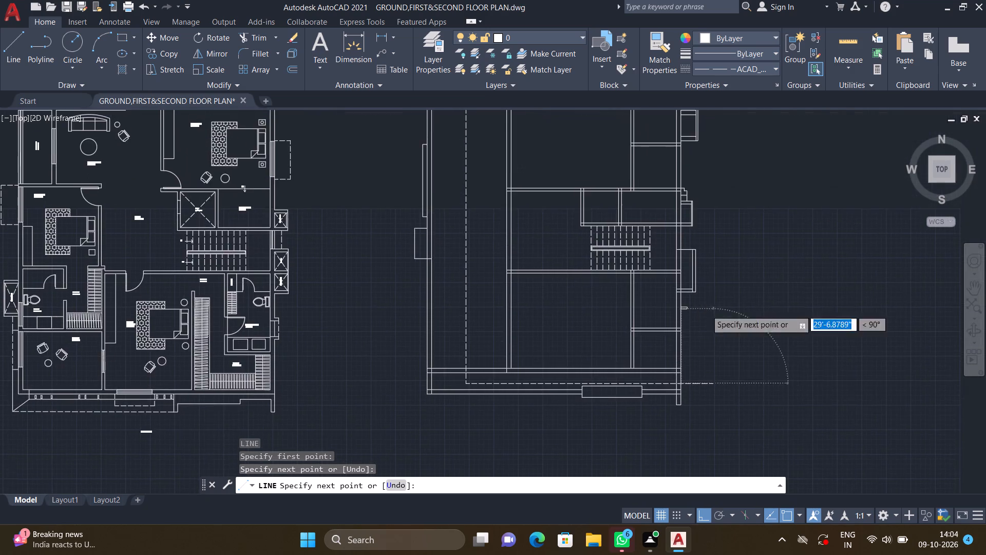
{"action": "scroll", "coordinate": [712, 262], "scroll_direction": "down", "scroll_amount": 1}
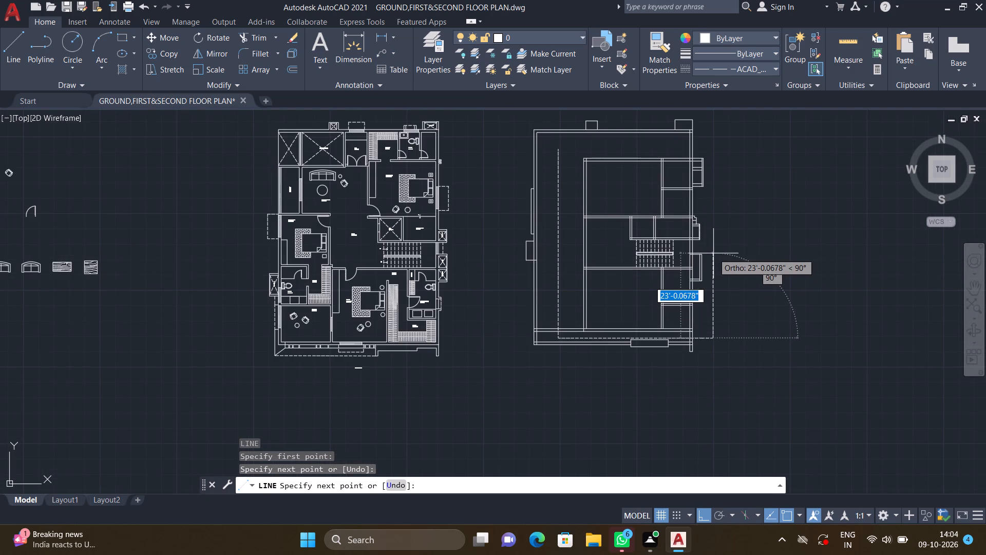
{"action": "key", "text": "Escape"}
{"action": "scroll", "coordinate": [704, 340], "scroll_direction": "up", "scroll_amount": 2}
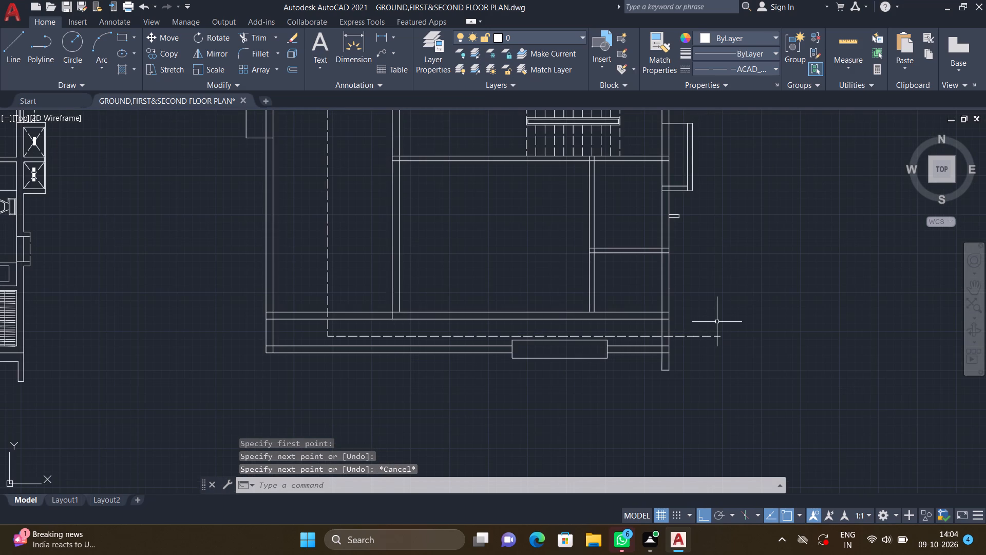
Draw a vertical dashed line about 52'-7" up from the bottom dashed line, outside the right outer wall and its projections.
{"action": "key", "text": "l"}
{"action": "key", "text": "Return"}
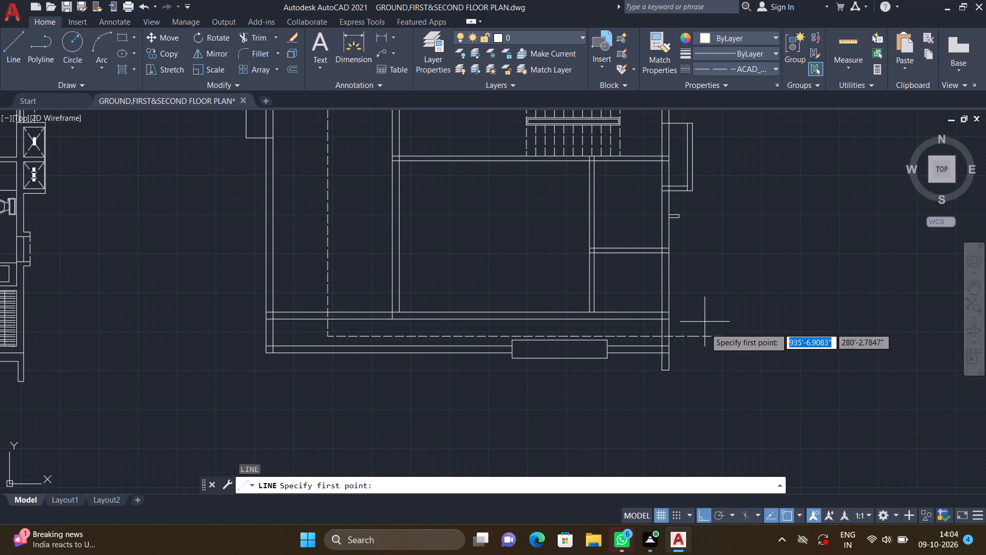
{"action": "left_click", "coordinate": [706, 335]}
{"action": "left_click_drag", "start_coordinate": [706, 331], "coordinate": [706, 325]}
{"action": "scroll", "coordinate": [707, 247], "scroll_direction": "down", "scroll_amount": 1}
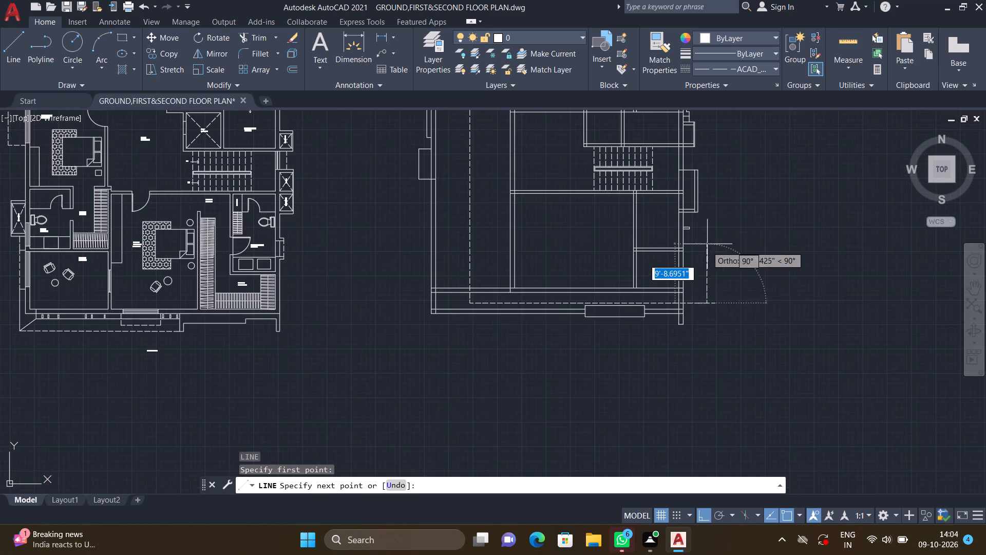
{"action": "middle_click_drag", "start_coordinate": [708, 212], "coordinate": [678, 323]}
{"action": "scroll", "coordinate": [679, 288], "scroll_direction": "down", "scroll_amount": 1}
{"action": "middle_click_drag", "start_coordinate": [676, 225], "coordinate": [676, 266]}
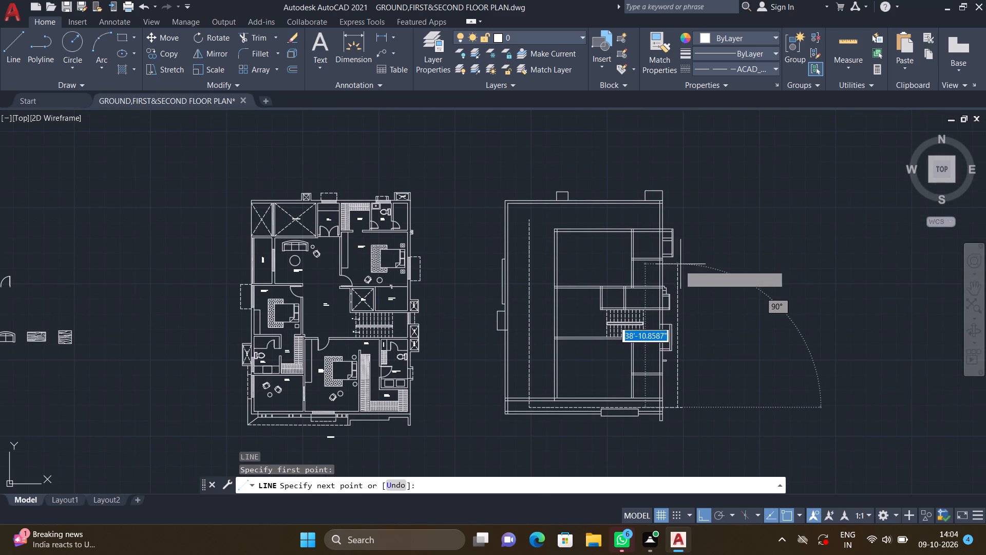
{"action": "scroll", "coordinate": [687, 216], "scroll_direction": "down", "scroll_amount": 1}
{"action": "scroll", "coordinate": [687, 216], "scroll_direction": "up", "scroll_amount": 2}
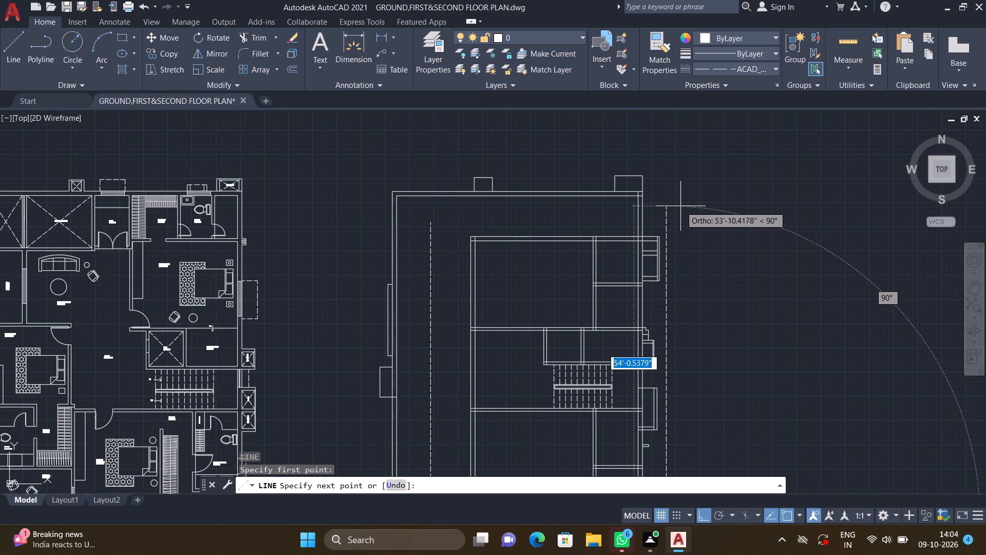
{"action": "scroll", "coordinate": [680, 206], "scroll_direction": "up", "scroll_amount": 2}
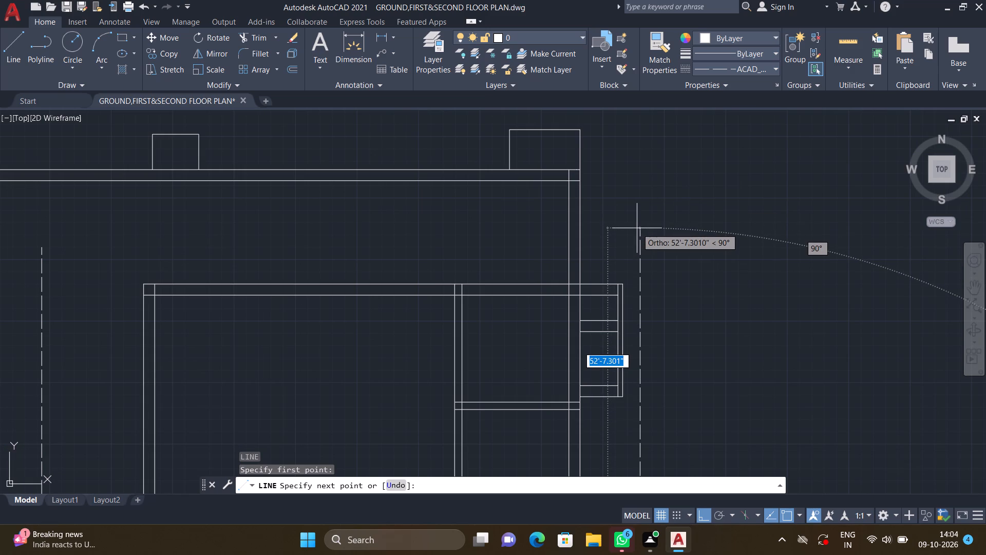
{"action": "left_click", "coordinate": [637, 230]}
Continue with a horizontal dashed line about 40'-6" across the plan's top side, ending in line with the left vertical dashed line.
{"action": "scroll", "coordinate": [532, 241], "scroll_direction": "down", "scroll_amount": 2}
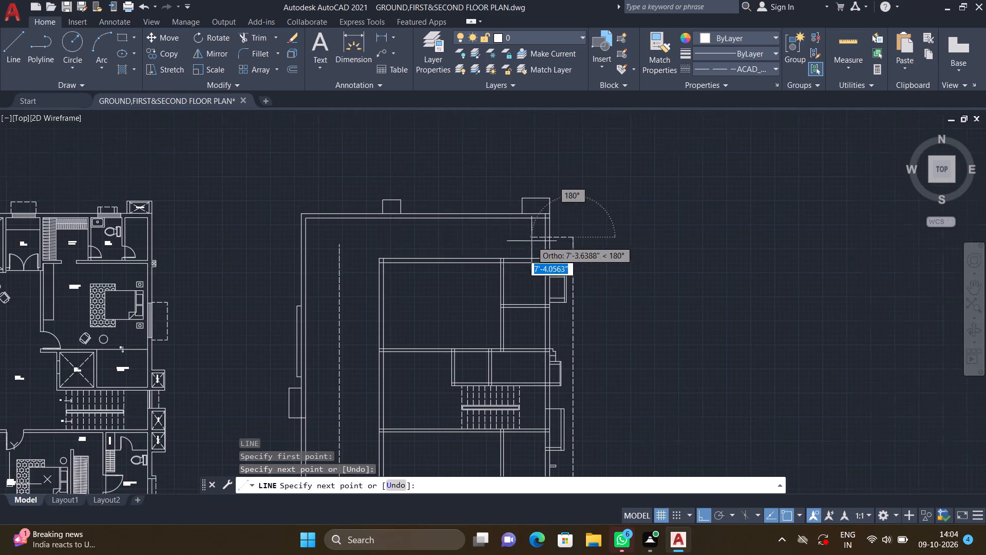
{"action": "middle_click_drag", "start_coordinate": [391, 244], "coordinate": [430, 233]}
{"action": "scroll", "coordinate": [383, 245], "scroll_direction": "up", "scroll_amount": 3}
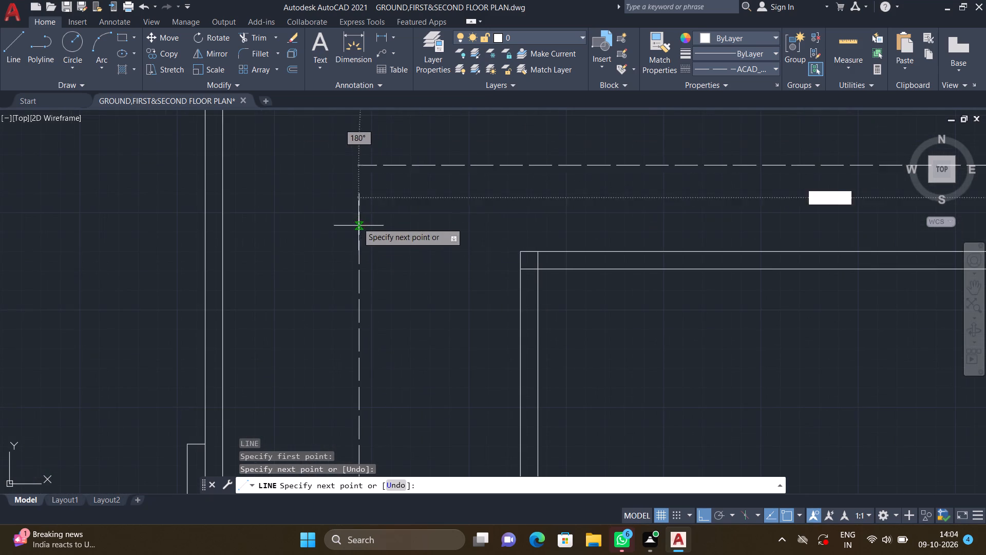
{"action": "scroll", "coordinate": [358, 172], "scroll_direction": "up", "scroll_amount": 2}
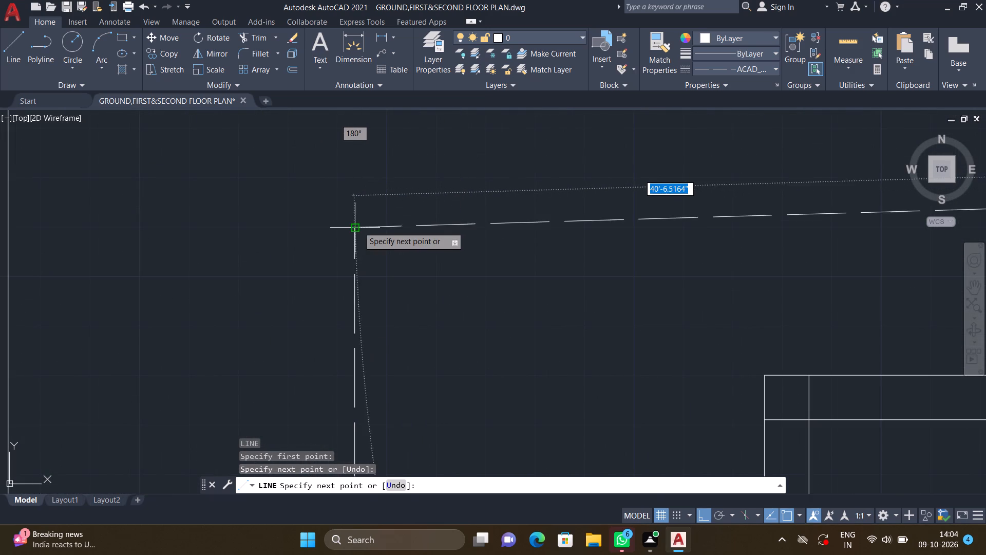
{"action": "left_click", "coordinate": [355, 156]}
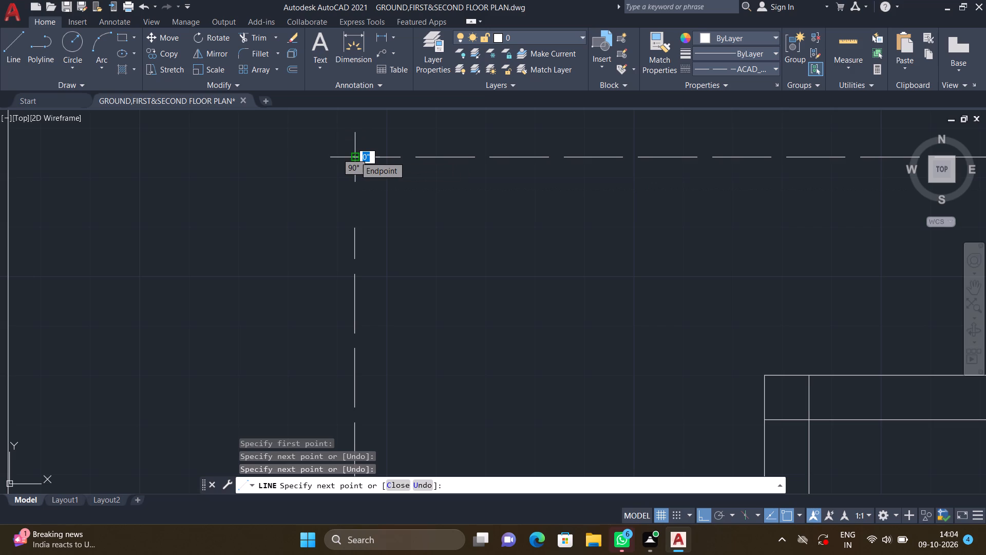
{"action": "key", "text": "Return"}
Extend the left vertical dashed line up to the top dashed line to close the outline's upper left corner.
{"action": "scroll", "coordinate": [505, 203], "scroll_direction": "down", "scroll_amount": 5}
{"action": "middle_click_drag", "start_coordinate": [561, 215], "coordinate": [414, 176]}
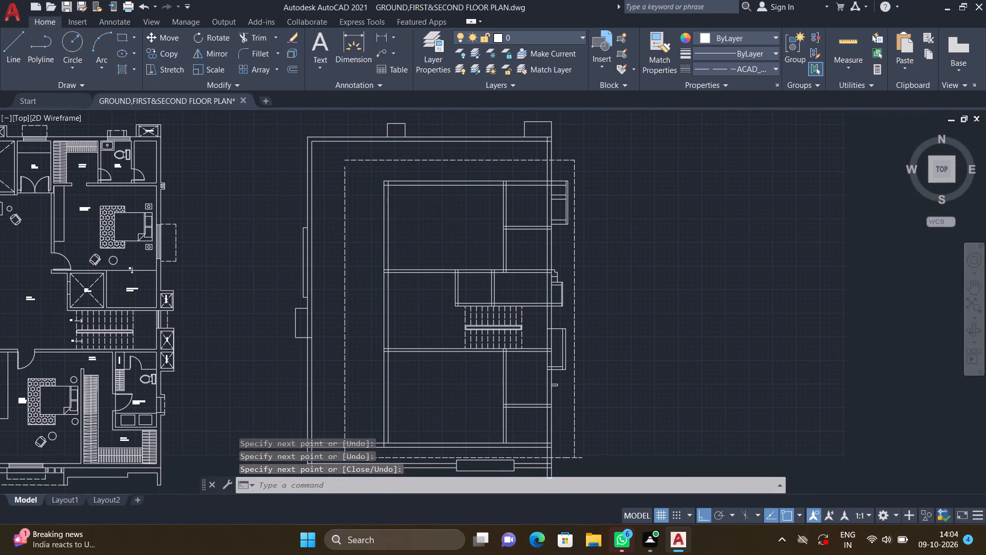
{"action": "scroll", "coordinate": [356, 178], "scroll_direction": "up", "scroll_amount": 1}
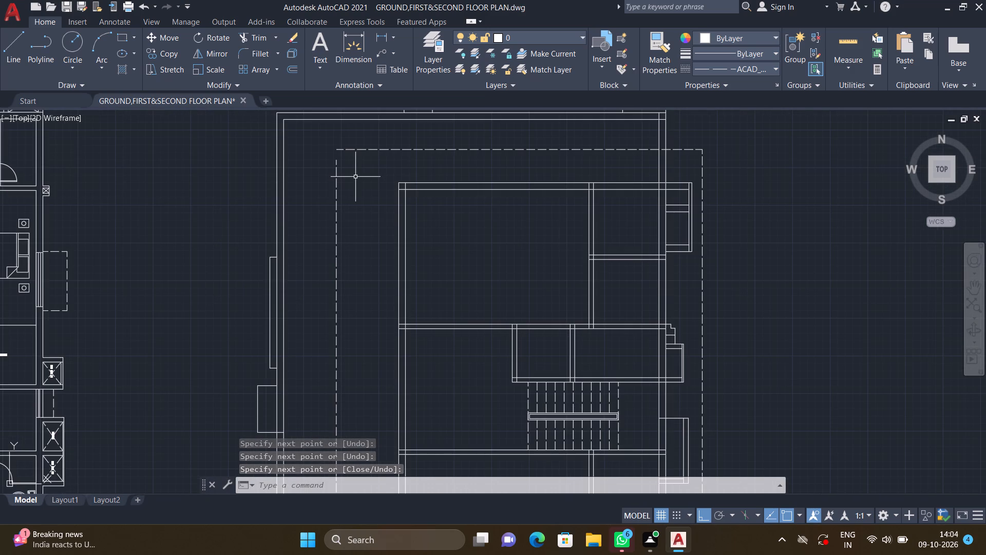
{"action": "key", "text": "e"}
{"action": "key", "text": "x"}
{"action": "key", "text": "Return"}
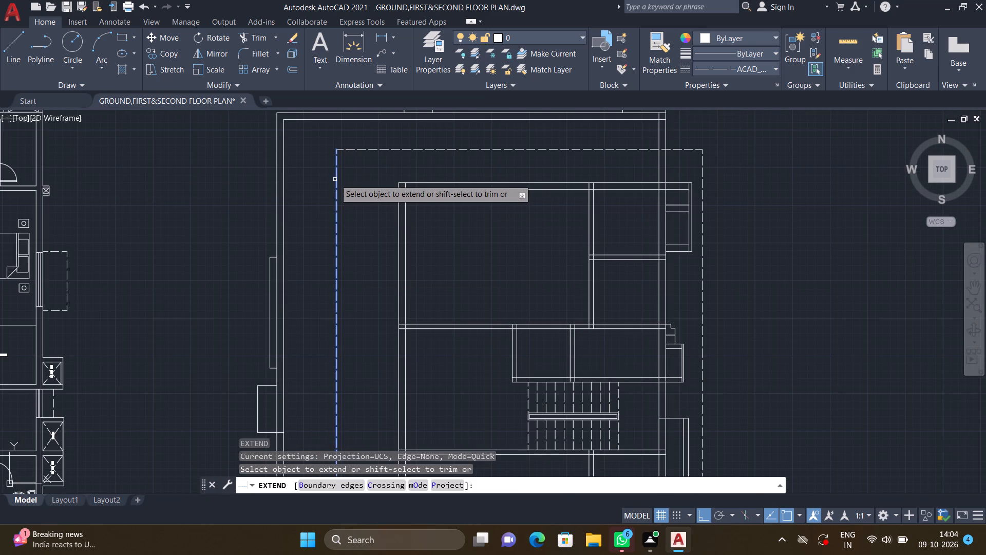
{"action": "double_click", "coordinate": [338, 175]}
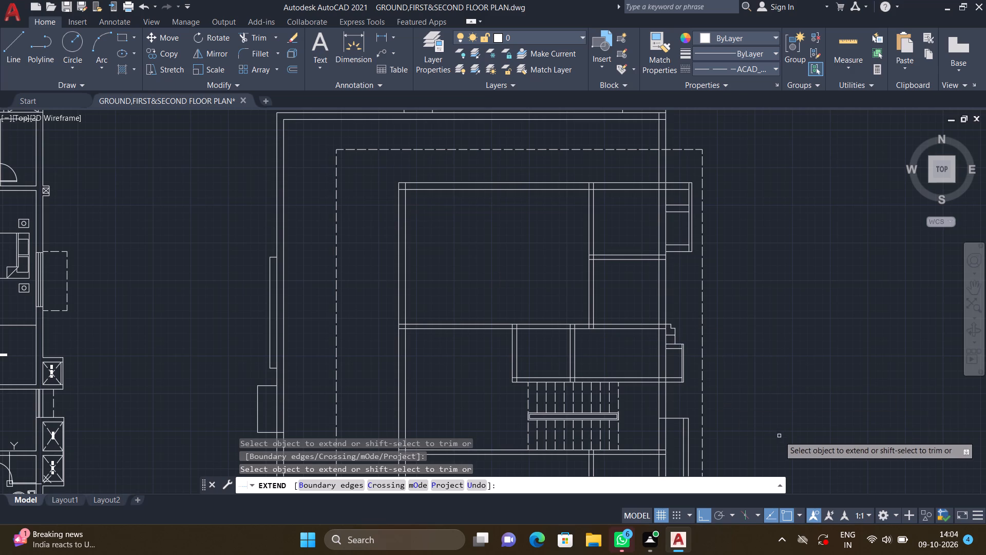
{"action": "key", "text": "Return"}
Trim the bottom dashed line's overhang beyond the right vertical dashed line at the outline's lower right corner.
{"action": "scroll", "coordinate": [780, 445], "scroll_direction": "down", "scroll_amount": 2}
{"action": "middle_click_drag", "start_coordinate": [753, 434], "coordinate": [608, 271]}
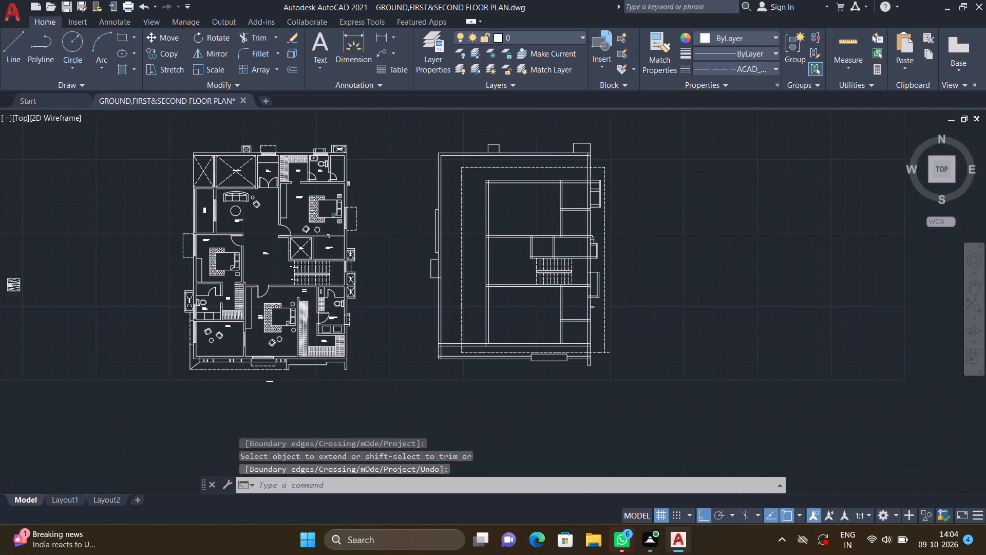
{"action": "scroll", "coordinate": [629, 372], "scroll_direction": "up", "scroll_amount": 2}
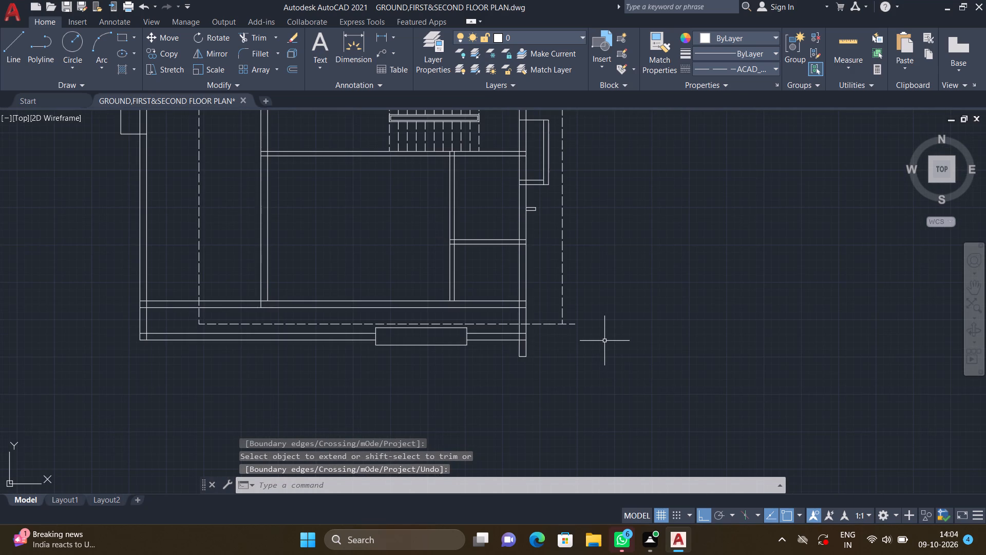
{"action": "key", "text": "t"}
{"action": "key", "text": "r"}
{"action": "key", "text": "Return"}
{"action": "scroll", "coordinate": [577, 323], "scroll_direction": "up", "scroll_amount": 2}
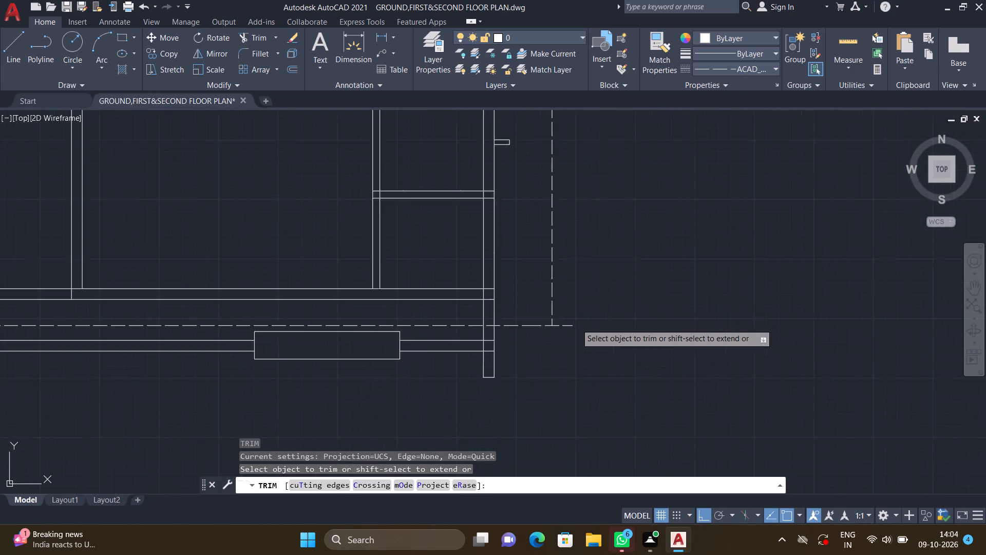
{"action": "scroll", "coordinate": [575, 325], "scroll_direction": "up", "scroll_amount": 2}
{"action": "left_click", "coordinate": [489, 327]}
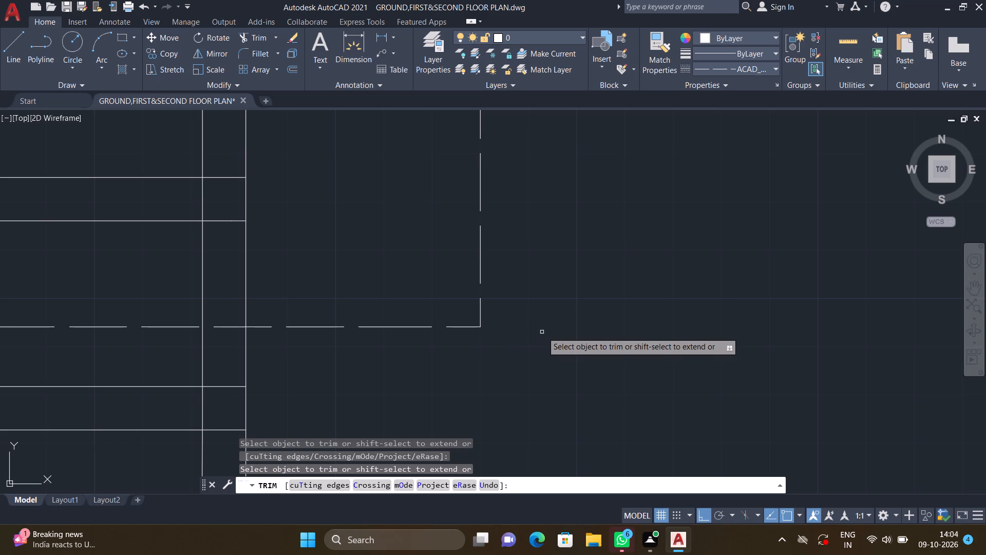
{"action": "key", "text": "Return"}
Set the current linetype to Continuous.
{"action": "scroll", "coordinate": [542, 333], "scroll_direction": "down", "scroll_amount": 3}
{"action": "middle_click_drag", "start_coordinate": [419, 344], "coordinate": [583, 377]}
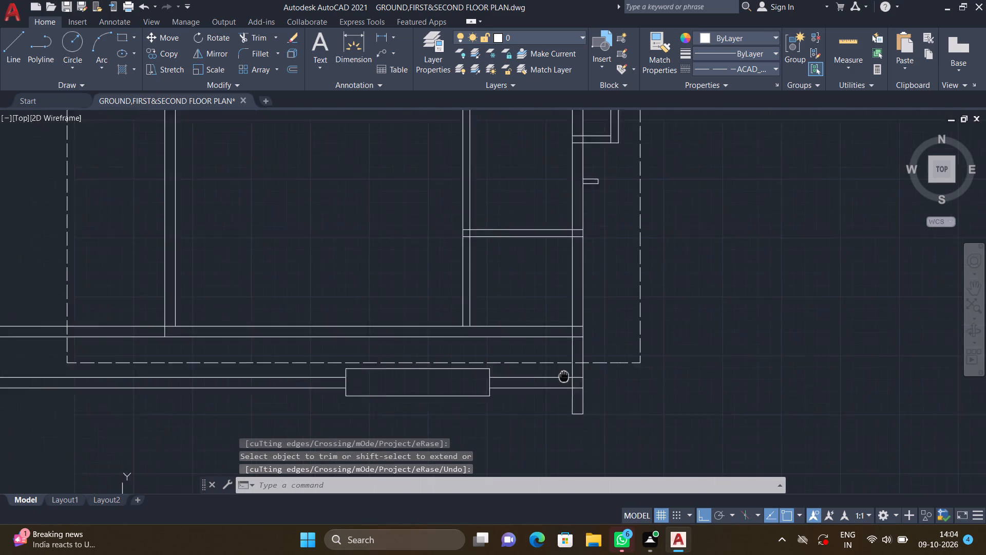
{"action": "scroll", "coordinate": [603, 379], "scroll_direction": "down", "scroll_amount": 3}
{"action": "middle_click_drag", "start_coordinate": [477, 277], "coordinate": [477, 308]}
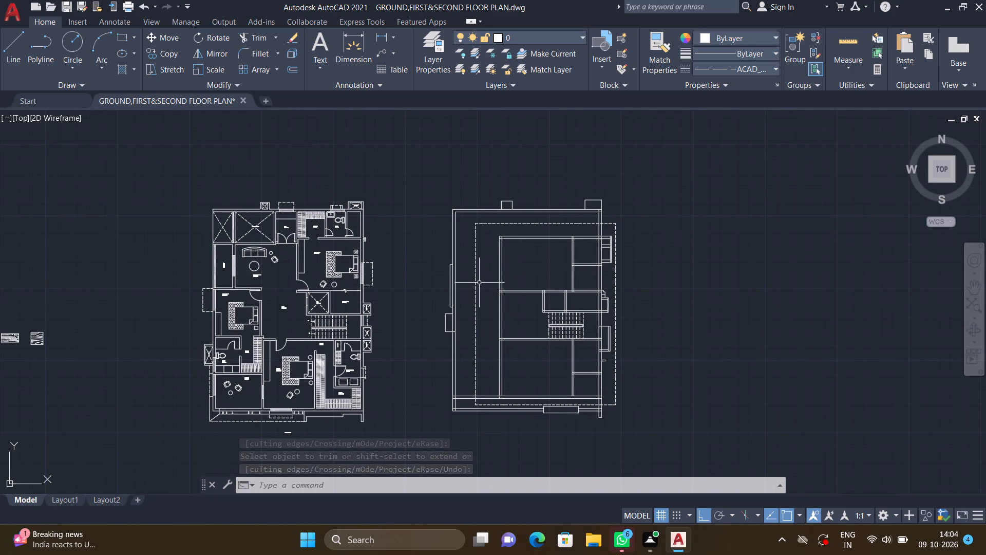
{"action": "scroll", "coordinate": [490, 252], "scroll_direction": "up", "scroll_amount": 2}
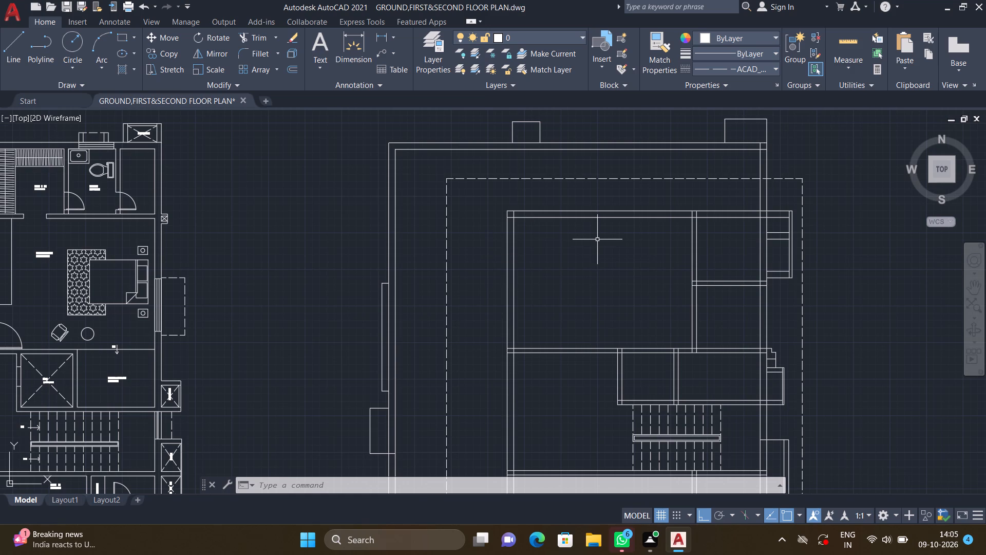
{"action": "left_click", "coordinate": [744, 69]}
{"action": "left_click", "coordinate": [747, 125]}
Draw a horizontal line about 2'-1" outward from the left inner wall's outer face, a short way below the wall's upper corner.
{"action": "middle_click_drag", "start_coordinate": [561, 266], "coordinate": [548, 247]}
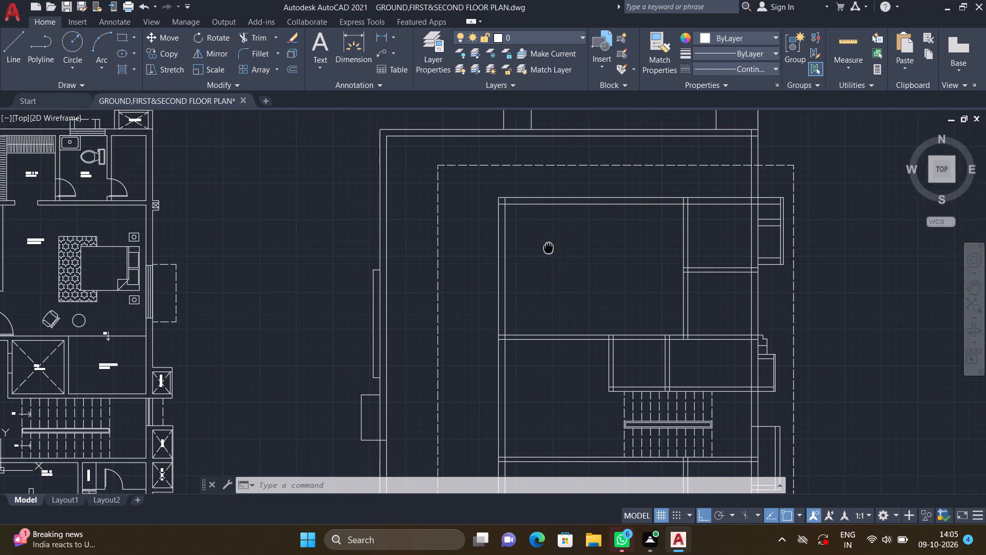
{"action": "middle_click_drag", "start_coordinate": [548, 247], "coordinate": [548, 246]}
{"action": "scroll", "coordinate": [462, 208], "scroll_direction": "up", "scroll_amount": 2}
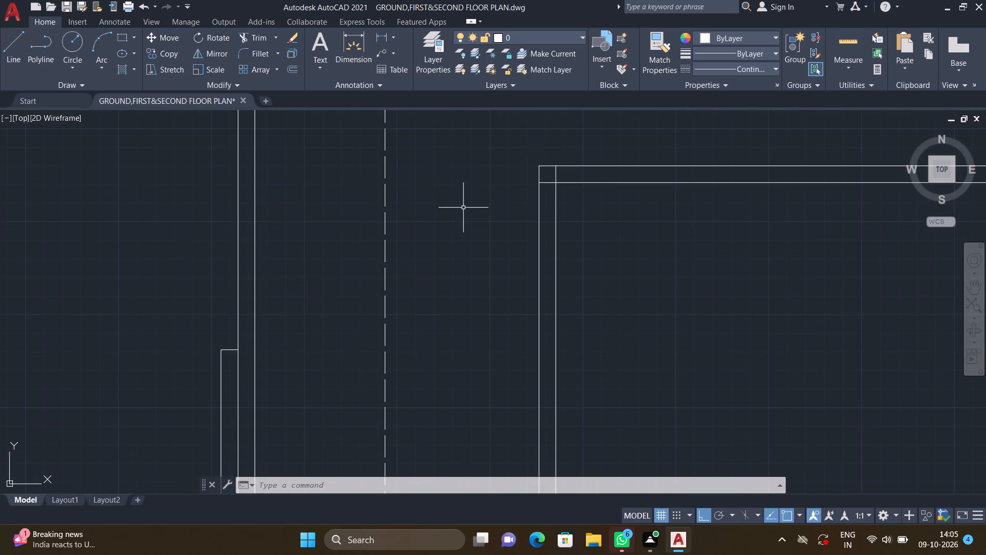
{"action": "key", "text": "l"}
{"action": "key", "text": "Return"}
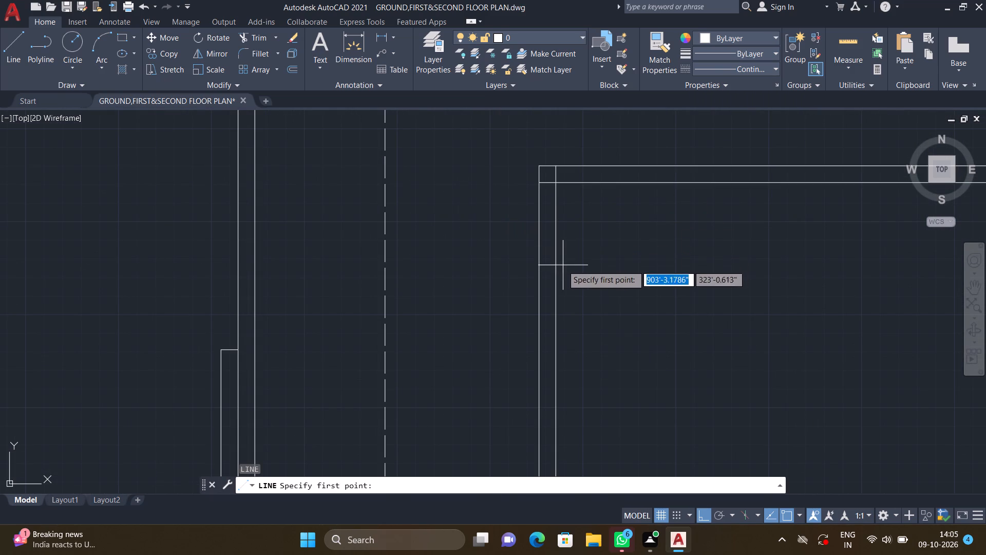
{"action": "middle_click_drag", "start_coordinate": [541, 243], "coordinate": [508, 194]}
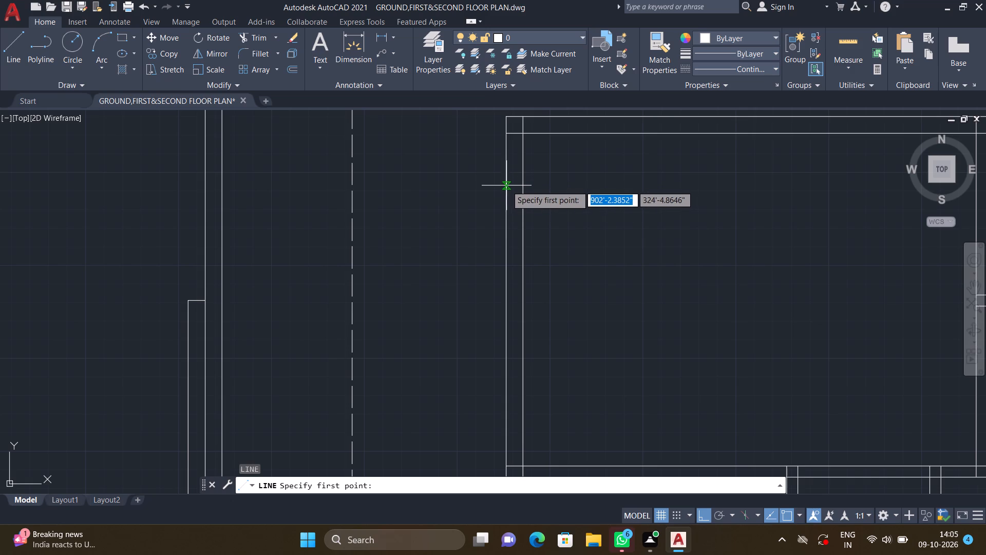
{"action": "left_click_drag", "start_coordinate": [505, 186], "coordinate": [504, 186]}
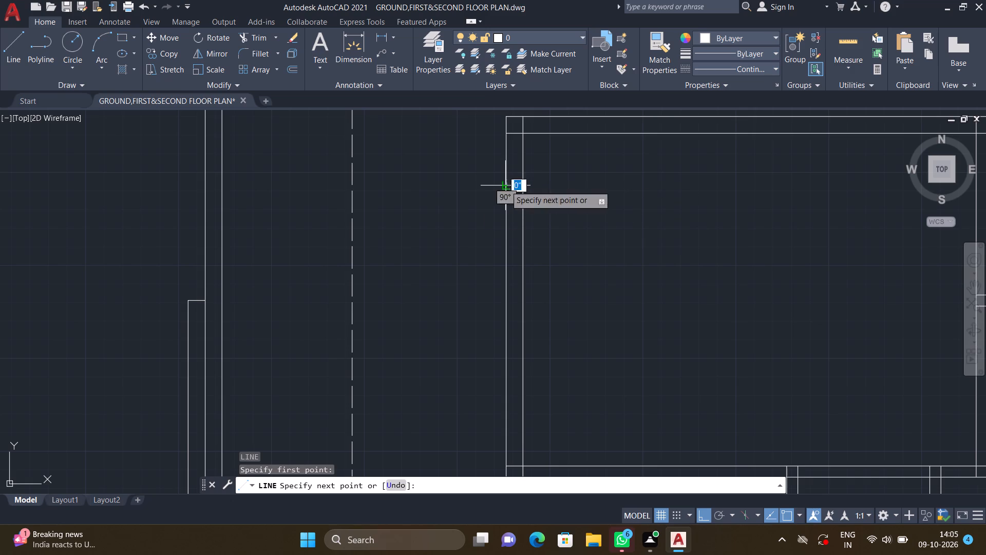
{"action": "left_click_drag", "start_coordinate": [504, 186], "coordinate": [499, 186]}
{"action": "scroll", "coordinate": [459, 197], "scroll_direction": "up", "scroll_amount": 1}
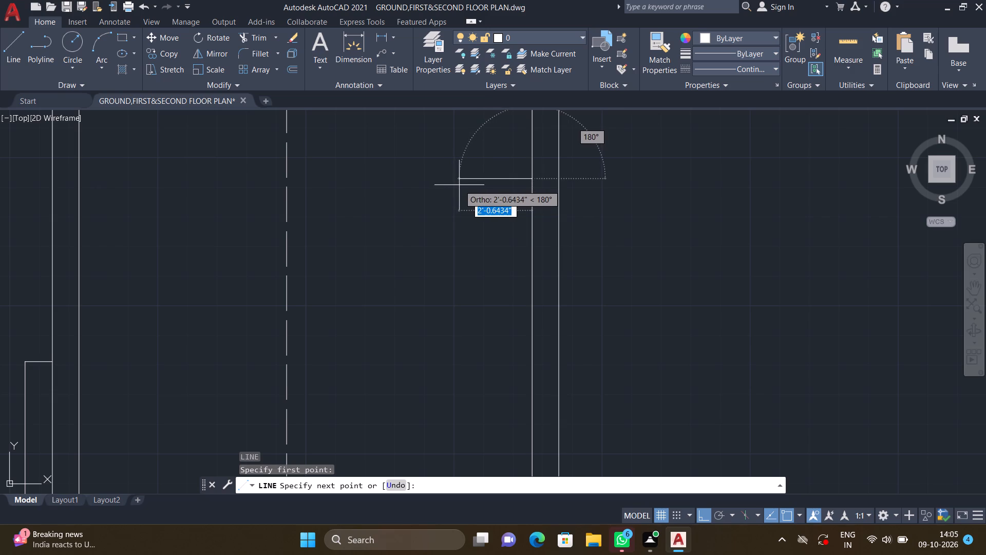
{"action": "left_click", "coordinate": [459, 185]}
{"action": "left_click_drag", "start_coordinate": [459, 185], "coordinate": [460, 191]}
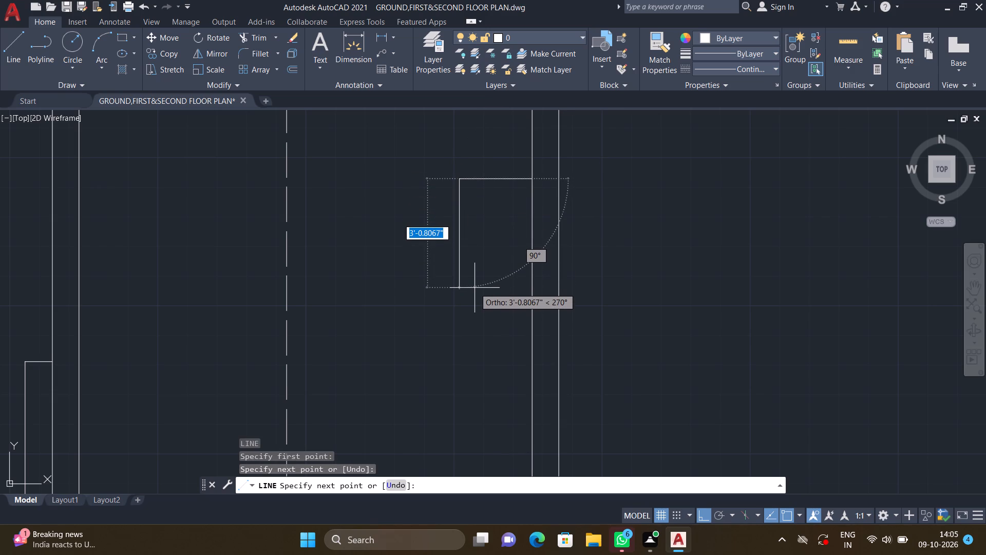
{"action": "key", "text": "Escape"}
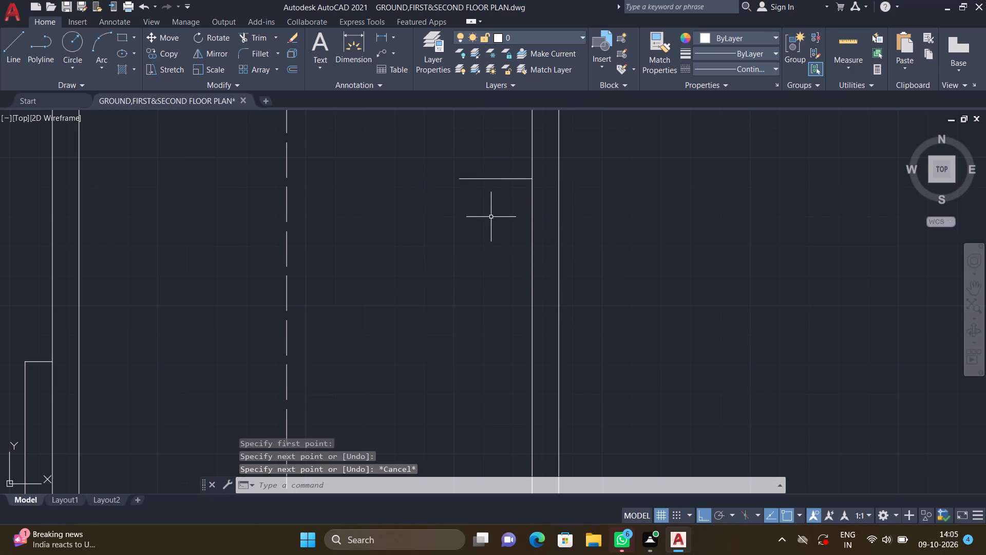
Draw a line about 2'-10" down from the short horizontal line's midpoint, continuing horizontally back to the left inner wall's outer face.
{"action": "key", "text": "l"}
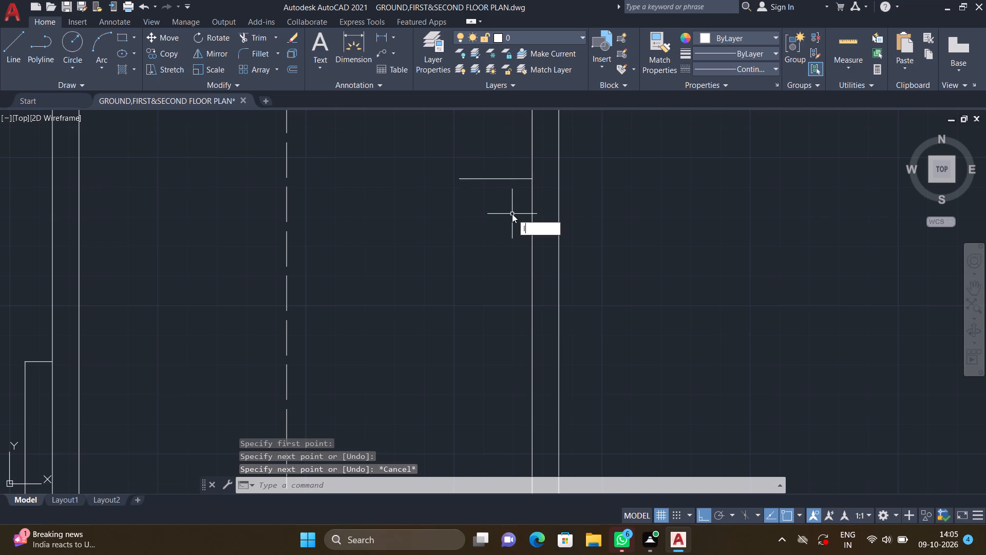
{"action": "key", "text": "Return"}
{"action": "scroll", "coordinate": [496, 190], "scroll_direction": "up", "scroll_amount": 1}
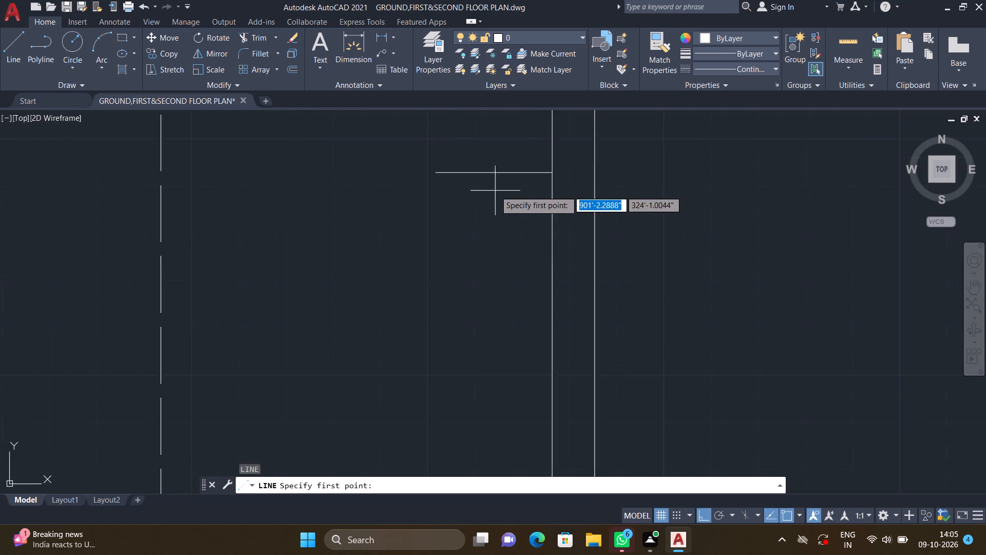
{"action": "scroll", "coordinate": [495, 191], "scroll_direction": "up", "scroll_amount": 1}
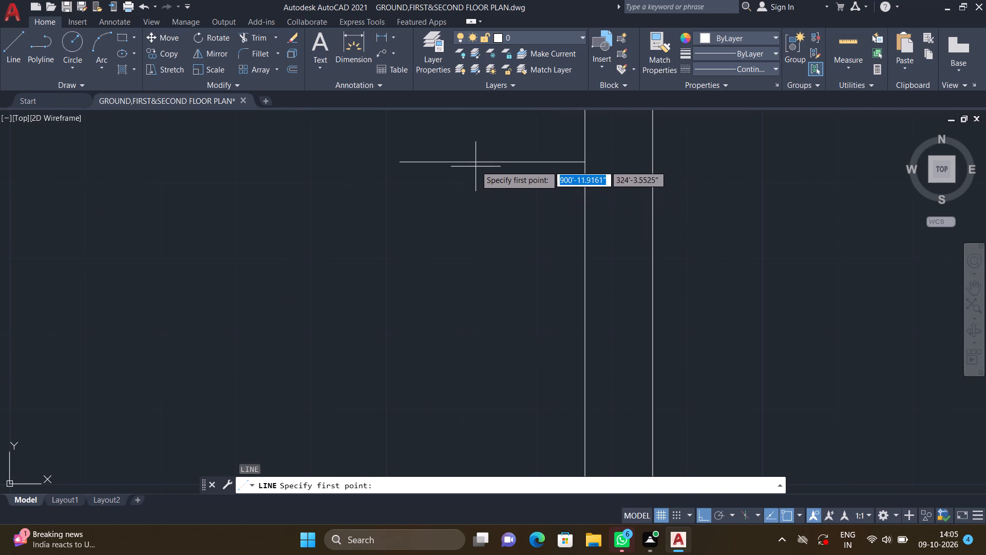
{"action": "left_click", "coordinate": [488, 163]}
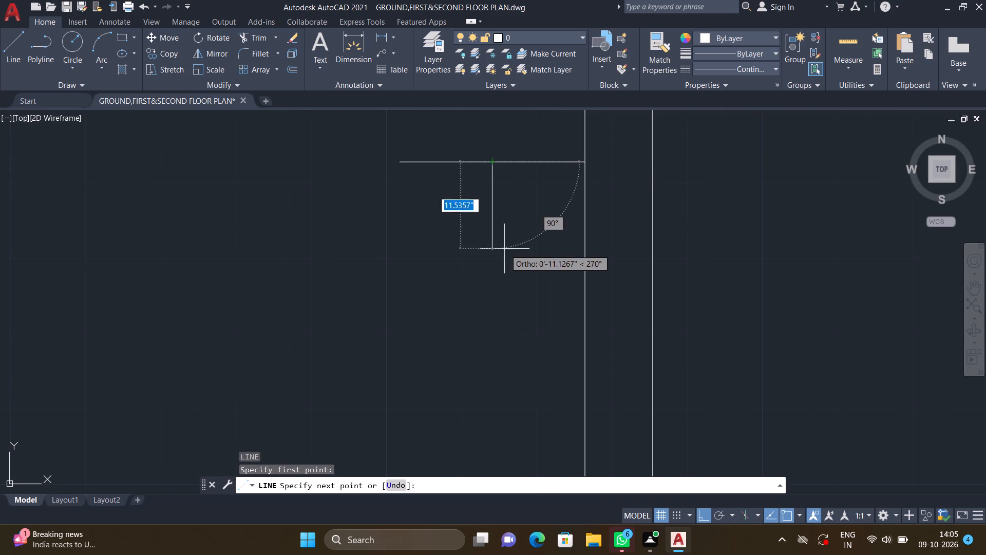
{"action": "scroll", "coordinate": [501, 312], "scroll_direction": "down", "scroll_amount": 2}
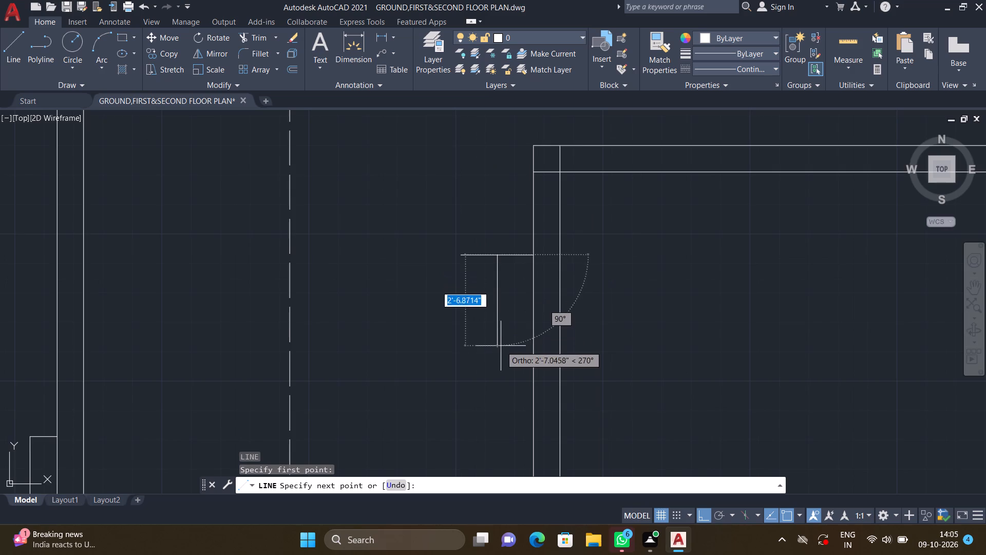
{"action": "middle_click_drag", "start_coordinate": [482, 303], "coordinate": [478, 287]}
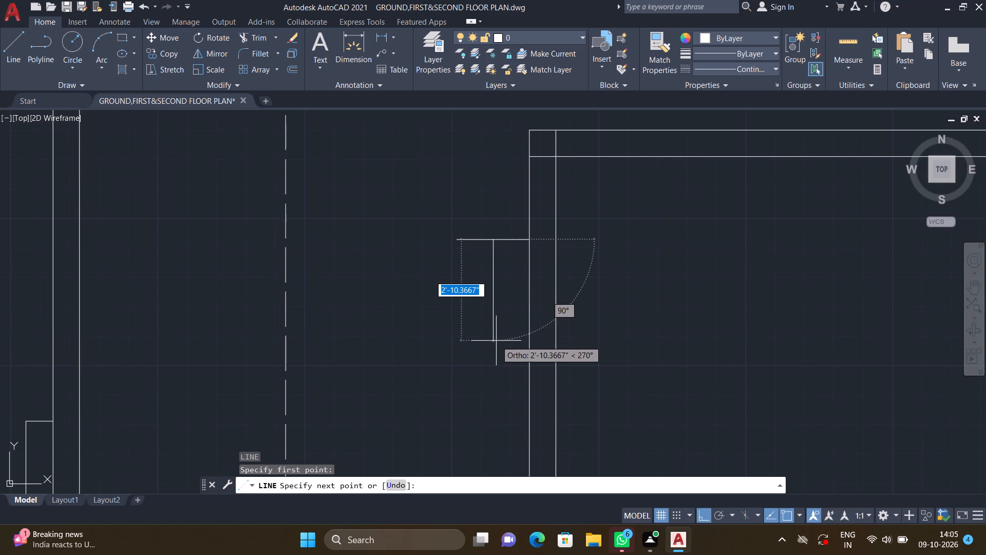
{"action": "double_click", "coordinate": [495, 341]}
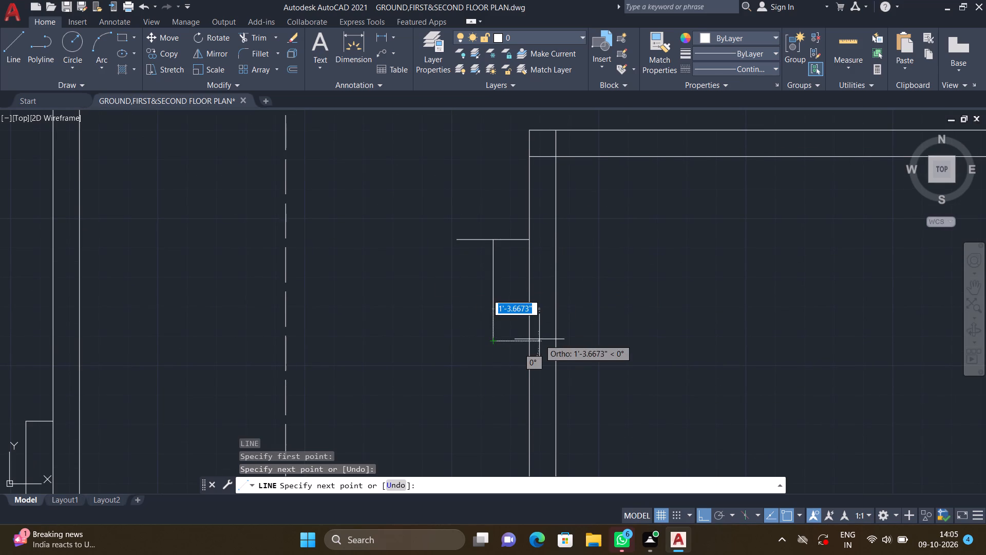
{"action": "left_click", "coordinate": [530, 342]}
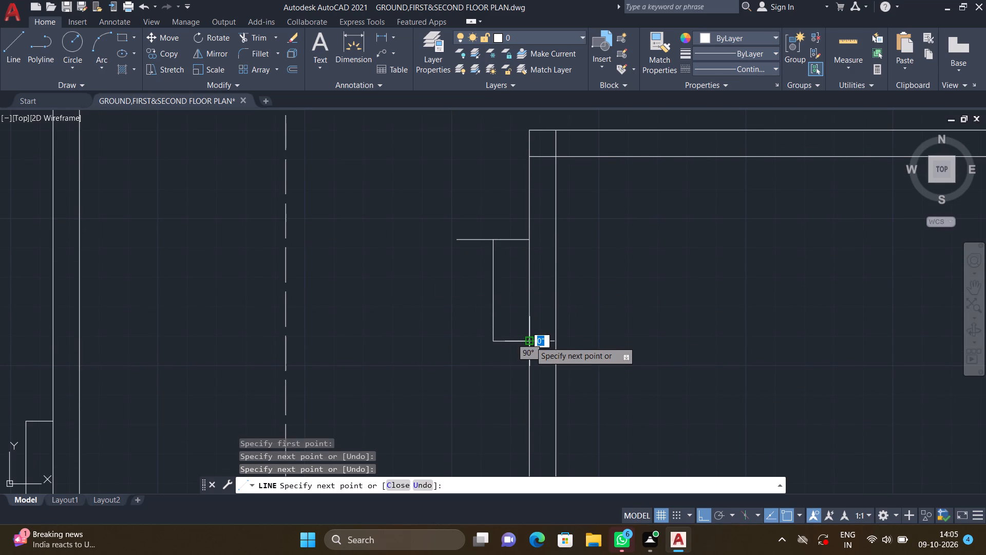
{"action": "key", "text": "Return"}
Trim the short horizontal line's overhang beyond the small projection's vertical side.
{"action": "type", "text": "tr"}
{"action": "key", "text": "Return"}
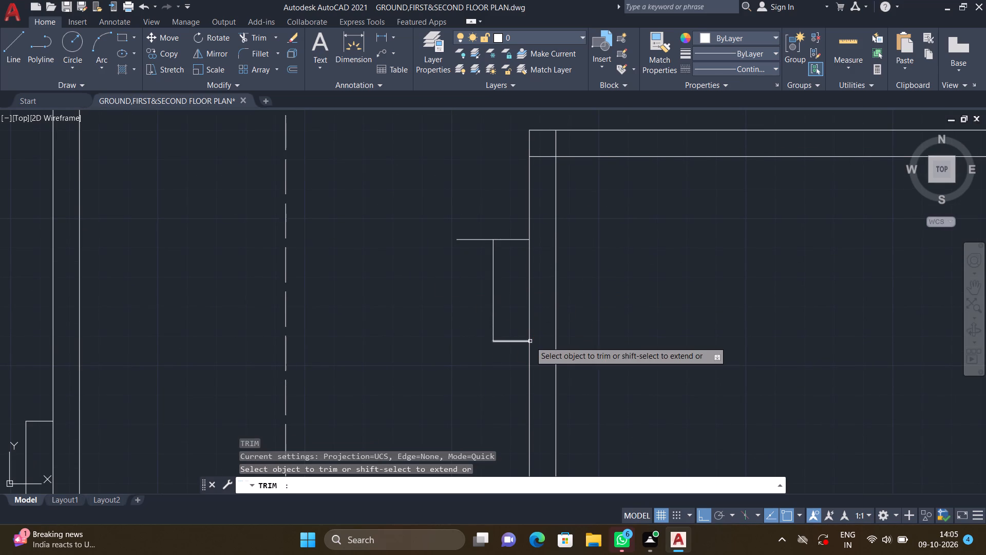
{"action": "left_click", "coordinate": [468, 240]}
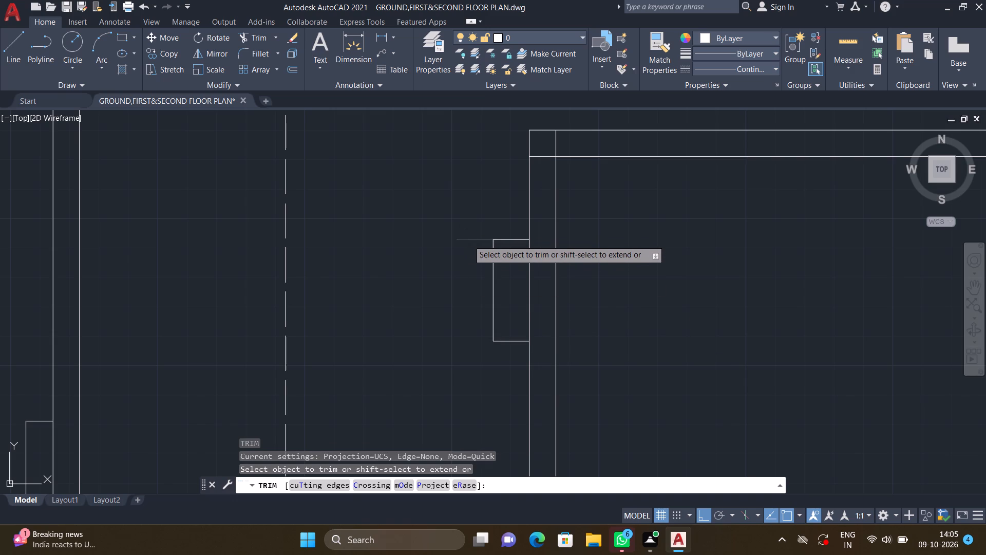
{"action": "key", "text": "Return"}
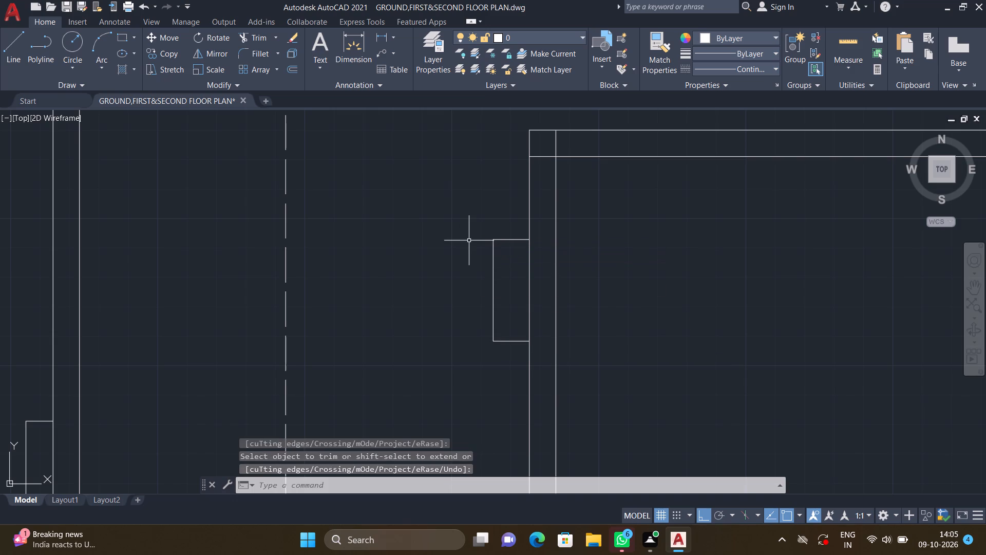
Draw a three-sided rectangular outline about 9' wide and 2' deep on the upper face of the horizontal inner wall above the stairs.
{"action": "scroll", "coordinate": [475, 256], "scroll_direction": "down", "scroll_amount": 1}
{"action": "scroll", "coordinate": [435, 280], "scroll_direction": "down", "scroll_amount": 2}
{"action": "middle_click_drag", "start_coordinate": [430, 328], "coordinate": [442, 271]}
{"action": "middle_click_drag", "start_coordinate": [444, 319], "coordinate": [438, 280]}
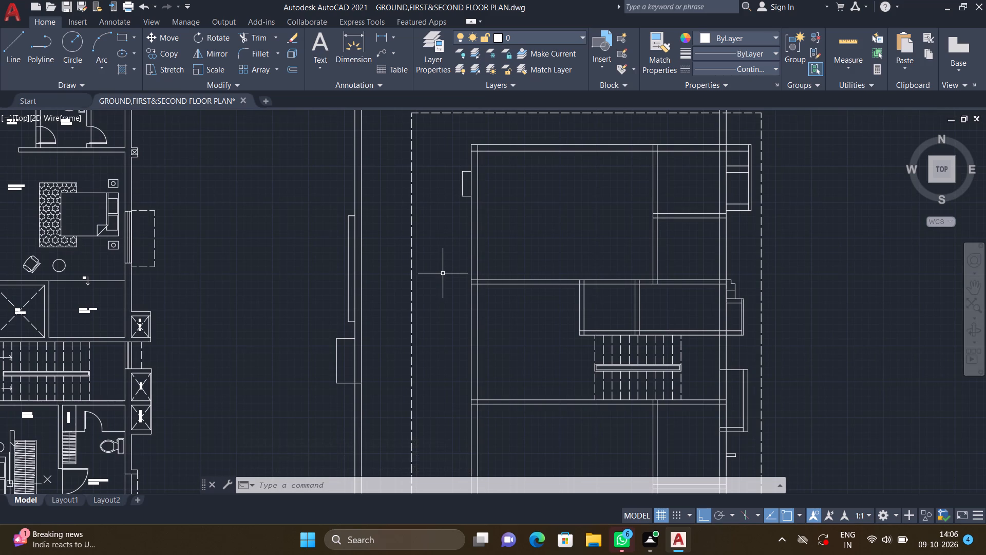
{"action": "key", "text": "l"}
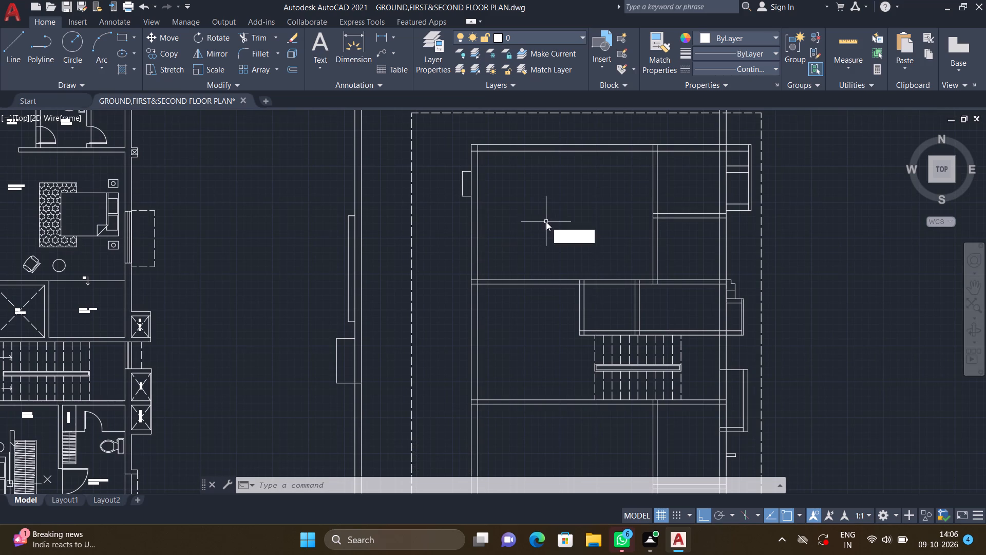
{"action": "key", "text": "Return"}
{"action": "scroll", "coordinate": [544, 238], "scroll_direction": "down", "scroll_amount": 1}
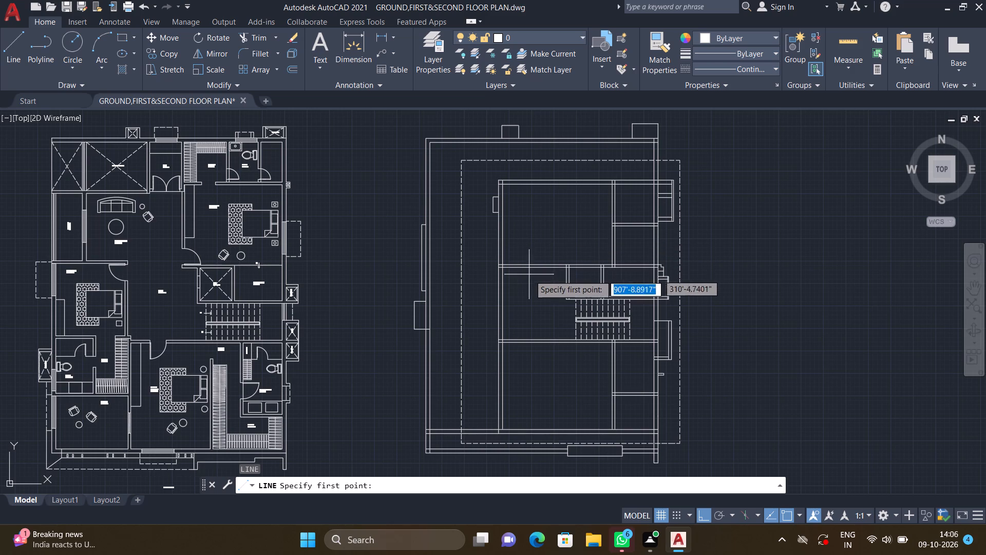
{"action": "scroll", "coordinate": [501, 248], "scroll_direction": "up", "scroll_amount": 2}
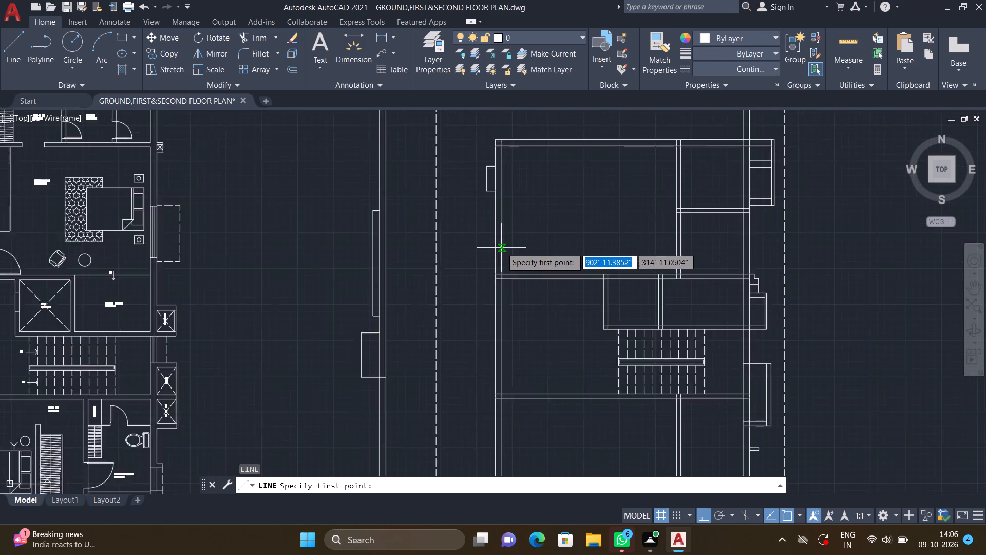
{"action": "middle_click_drag", "start_coordinate": [440, 284], "coordinate": [449, 291]}
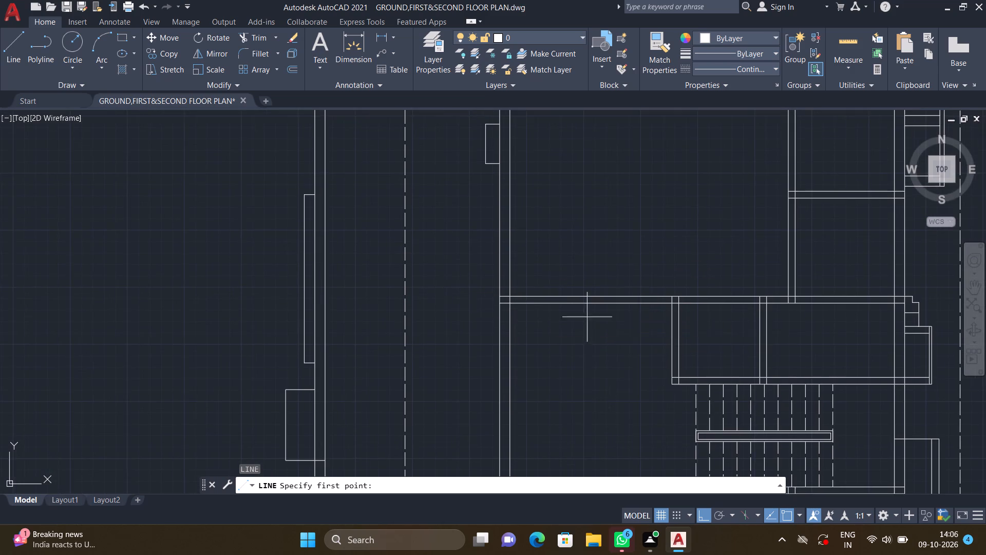
{"action": "middle_click_drag", "start_coordinate": [529, 302], "coordinate": [445, 291]}
{"action": "scroll", "coordinate": [551, 283], "scroll_direction": "down", "scroll_amount": 2}
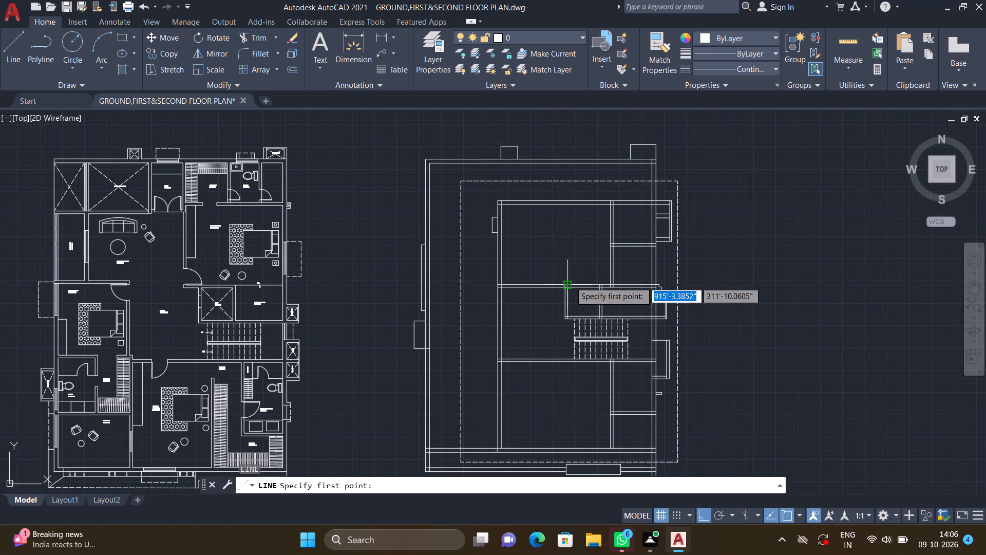
{"action": "scroll", "coordinate": [561, 283], "scroll_direction": "up", "scroll_amount": 4}
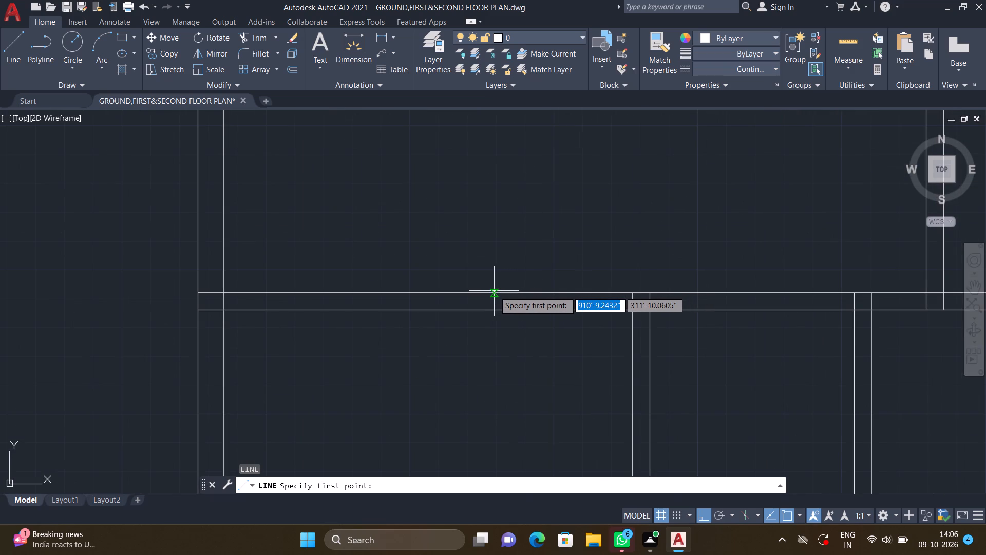
{"action": "left_click", "coordinate": [458, 293]}
{"action": "left_click_drag", "start_coordinate": [458, 288], "coordinate": [458, 283]}
{"action": "scroll", "coordinate": [465, 220], "scroll_direction": "up", "scroll_amount": 1}
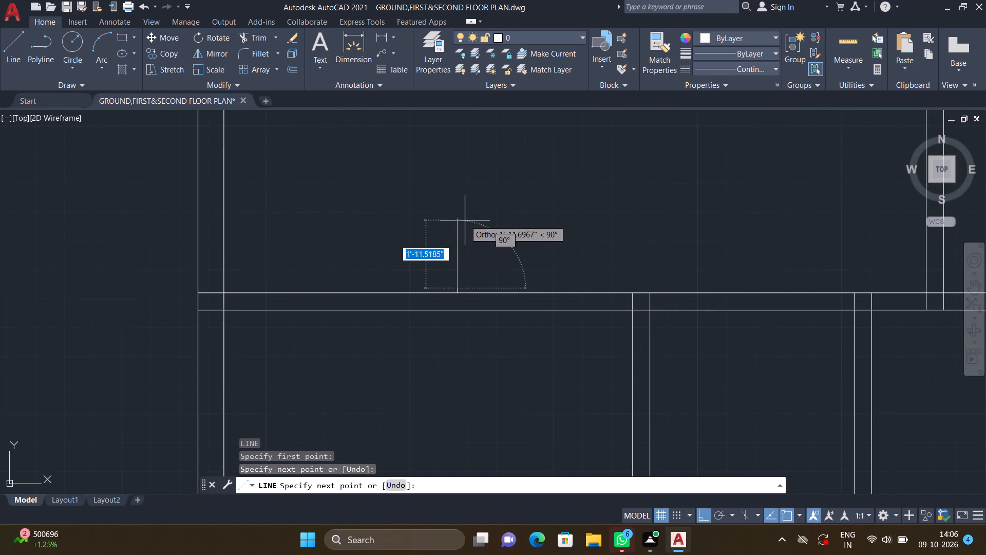
{"action": "scroll", "coordinate": [465, 220], "scroll_direction": "up", "scroll_amount": 1}
{"action": "scroll", "coordinate": [458, 218], "scroll_direction": "down", "scroll_amount": 2}
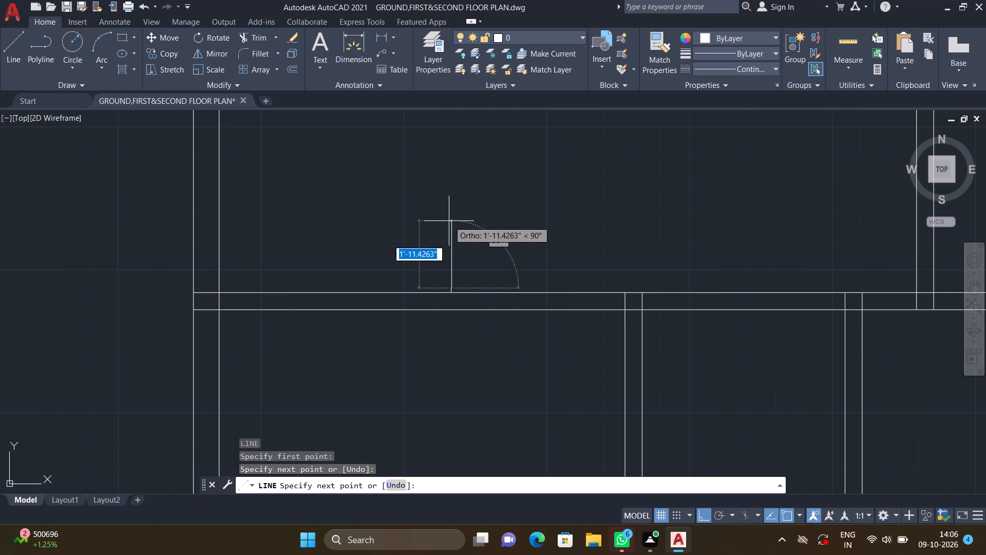
{"action": "left_click", "coordinate": [449, 221]}
{"action": "scroll", "coordinate": [599, 216], "scroll_direction": "down", "scroll_amount": 2}
{"action": "middle_click_drag", "start_coordinate": [633, 220], "coordinate": [625, 219]}
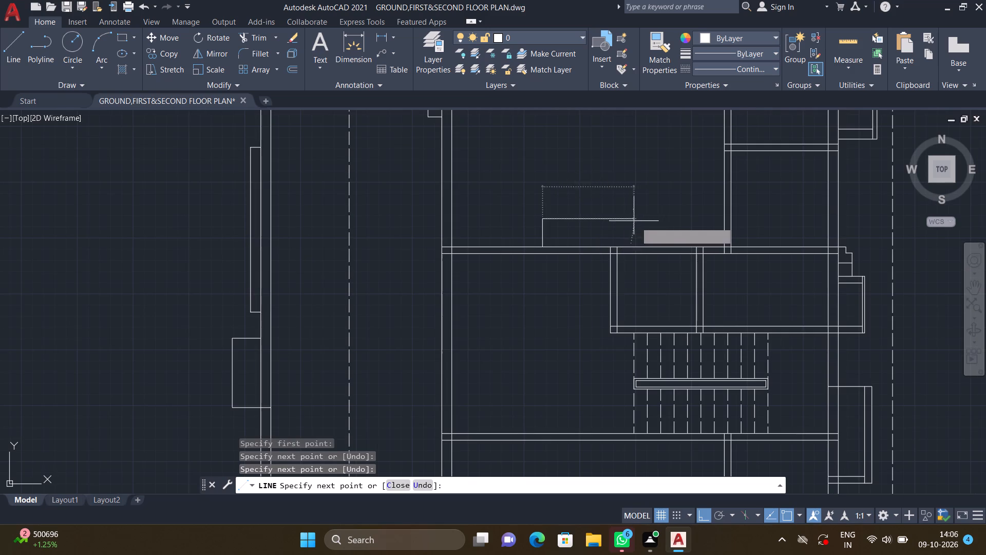
{"action": "middle_click_drag", "start_coordinate": [625, 219], "coordinate": [530, 217]}
{"action": "scroll", "coordinate": [521, 230], "scroll_direction": "up", "scroll_amount": 2}
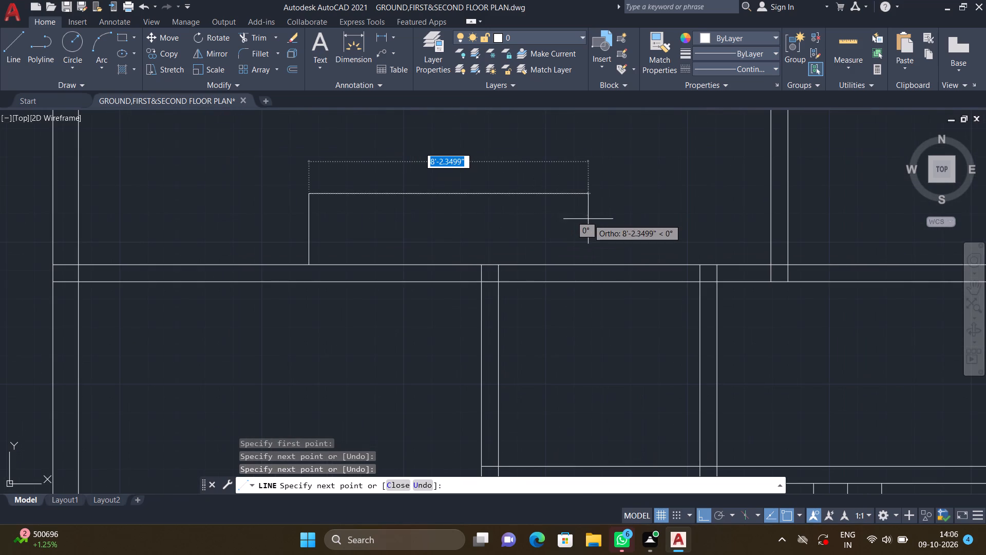
{"action": "left_click", "coordinate": [620, 212]}
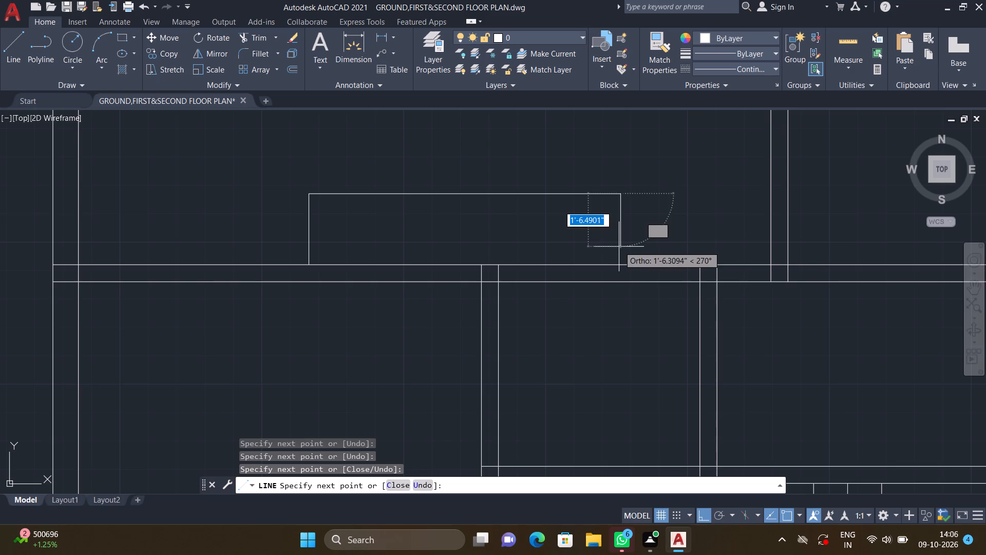
{"action": "left_click", "coordinate": [622, 265]}
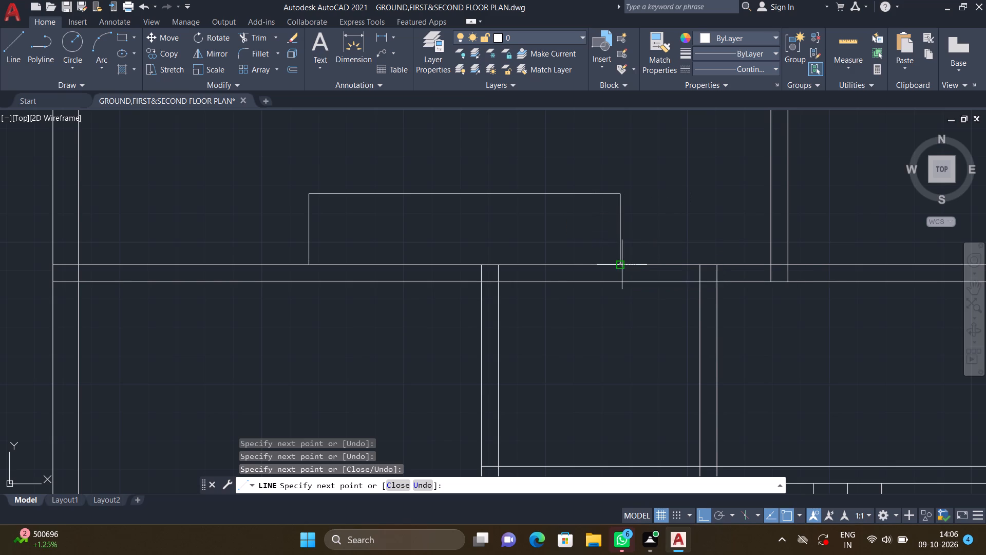
{"action": "key", "text": "Return"}
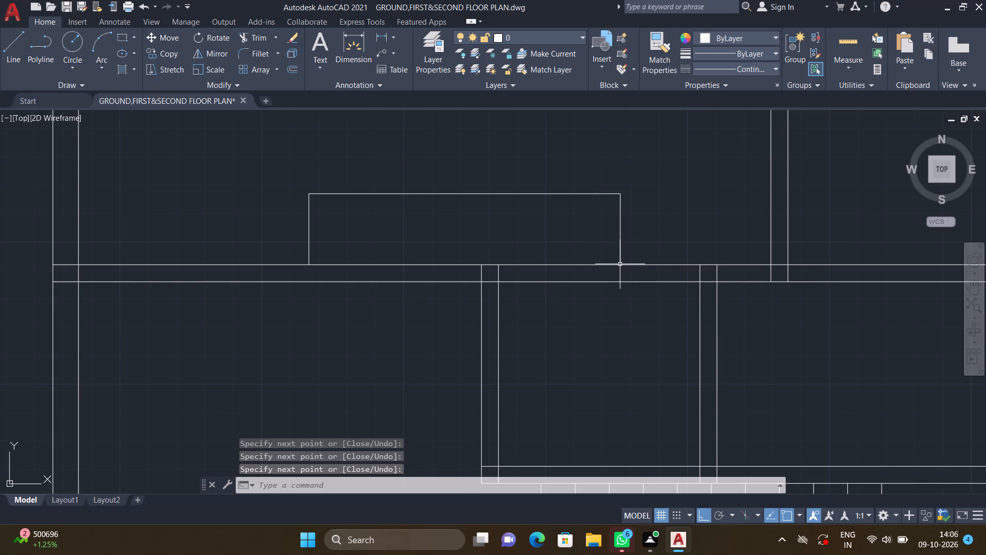
In the upper-right room, draw a line about 5'-4" across from the partition's inner face, continuing up to the upper wall's inner face.
{"action": "scroll", "coordinate": [605, 269], "scroll_direction": "down", "scroll_amount": 3}
{"action": "middle_click_drag", "start_coordinate": [540, 261], "coordinate": [478, 281]}
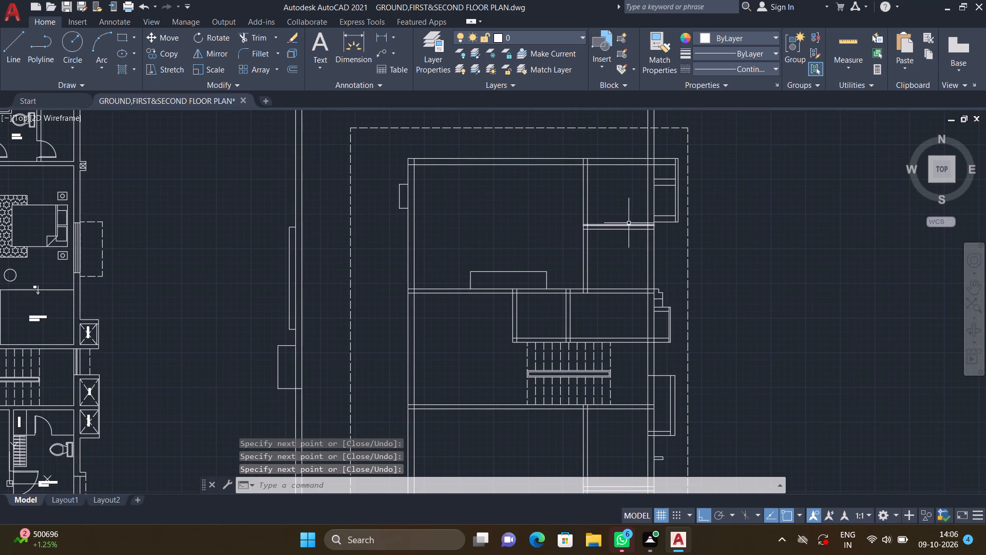
{"action": "middle_click_drag", "start_coordinate": [612, 220], "coordinate": [566, 240]}
{"action": "key", "text": "l"}
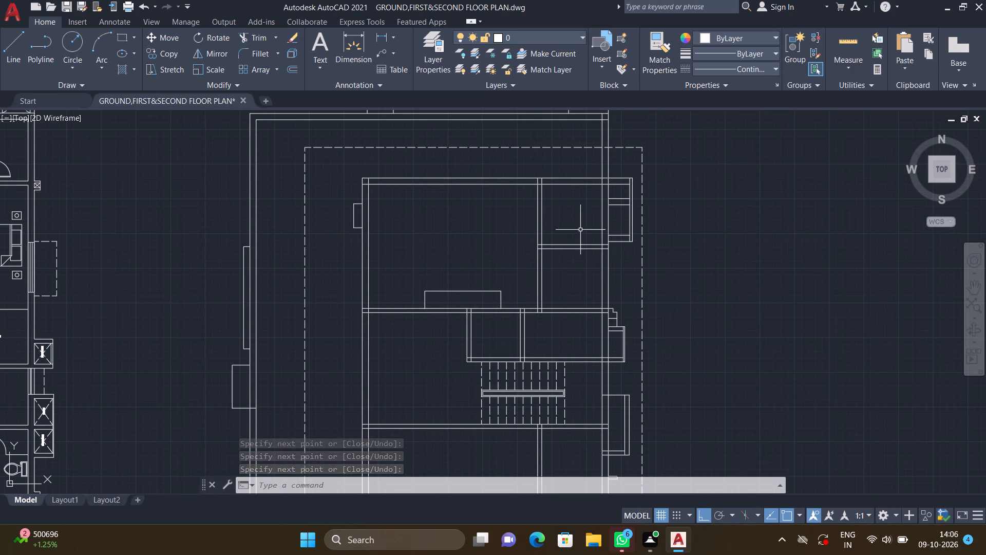
{"action": "key", "text": "Return"}
{"action": "scroll", "coordinate": [548, 241], "scroll_direction": "up", "scroll_amount": 1}
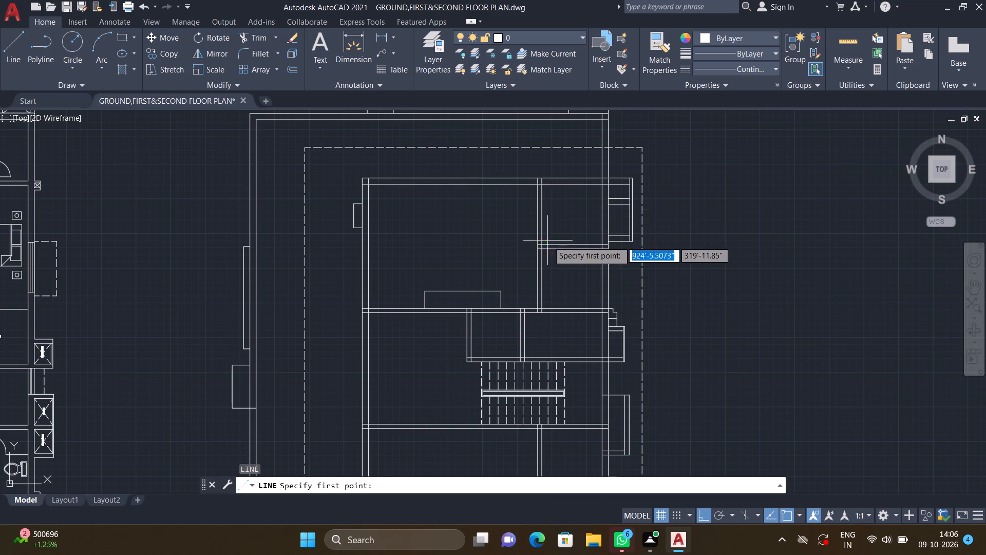
{"action": "scroll", "coordinate": [548, 241], "scroll_direction": "up", "scroll_amount": 1}
{"action": "middle_click_drag", "start_coordinate": [534, 220], "coordinate": [495, 306]}
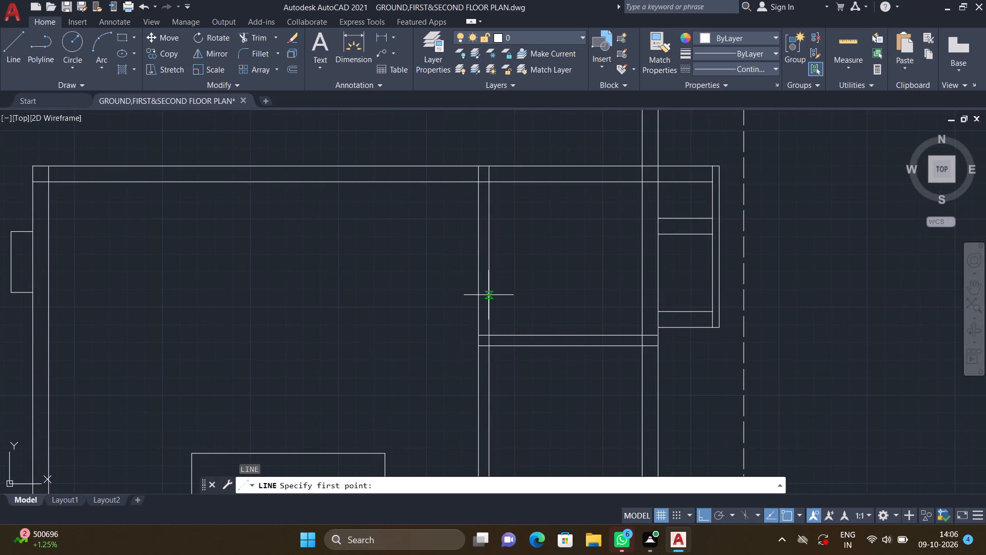
{"action": "left_click", "coordinate": [488, 294]}
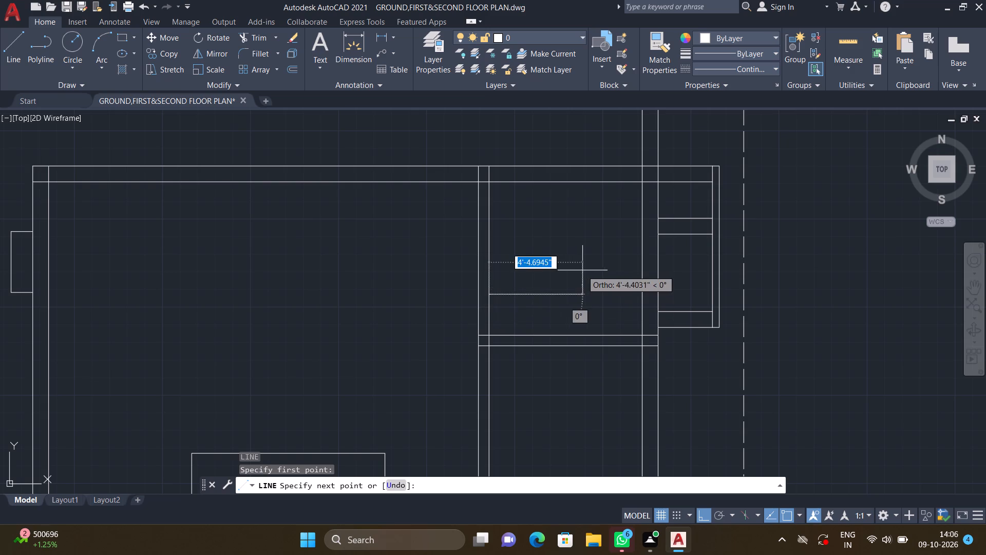
{"action": "scroll", "coordinate": [585, 272], "scroll_direction": "up", "scroll_amount": 2}
{"action": "scroll", "coordinate": [622, 325], "scroll_direction": "down", "scroll_amount": 1}
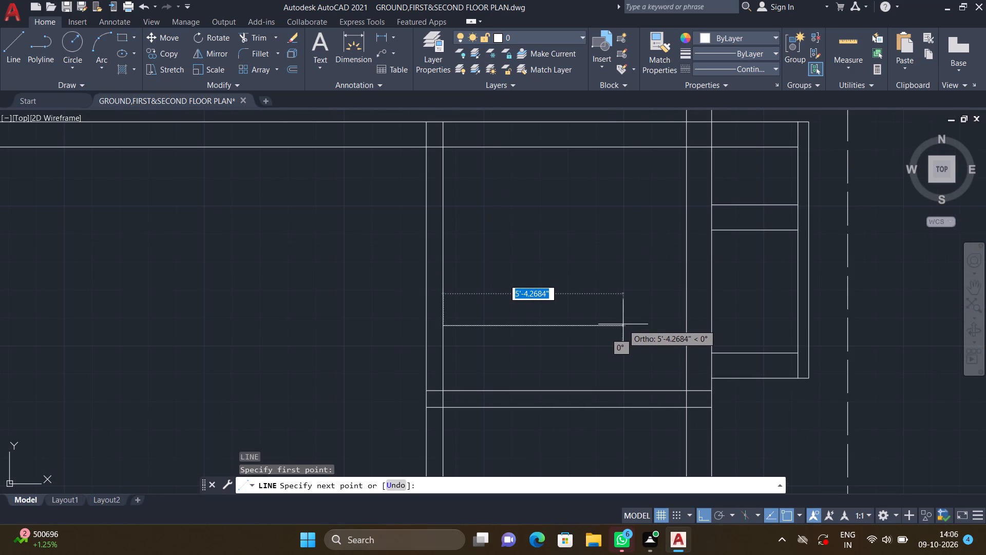
{"action": "double_click", "coordinate": [623, 324]}
{"action": "scroll", "coordinate": [620, 271], "scroll_direction": "down", "scroll_amount": 2}
{"action": "middle_click_drag", "start_coordinate": [614, 250], "coordinate": [610, 290]}
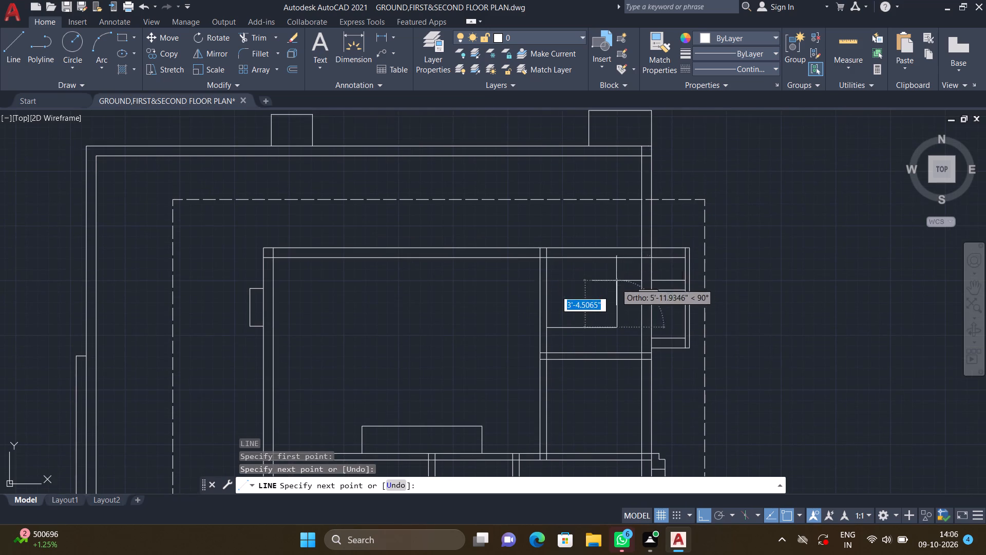
{"action": "scroll", "coordinate": [617, 270], "scroll_direction": "up", "scroll_amount": 3}
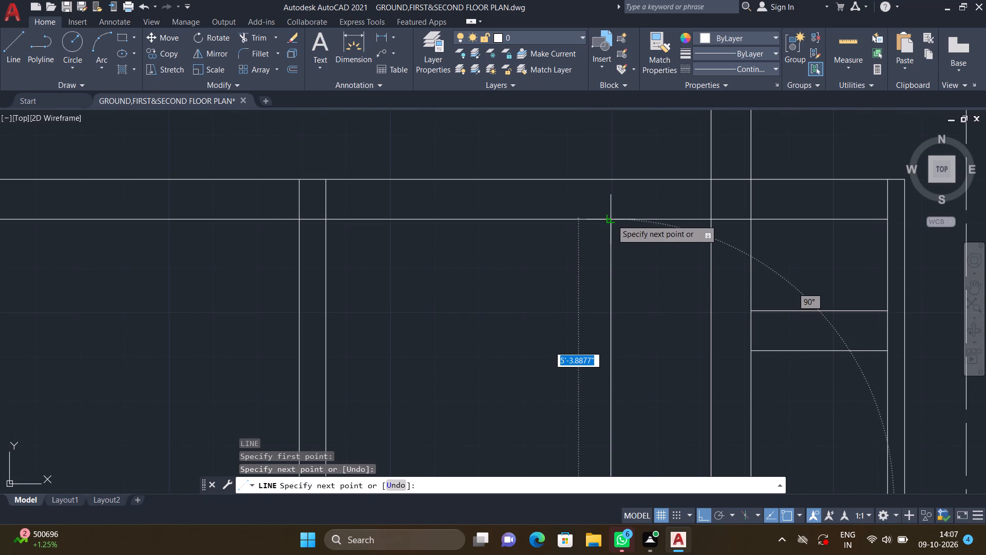
{"action": "double_click", "coordinate": [612, 219]}
{"action": "key", "text": "Return"}
{"action": "scroll", "coordinate": [609, 219], "scroll_direction": "down", "scroll_amount": 2}
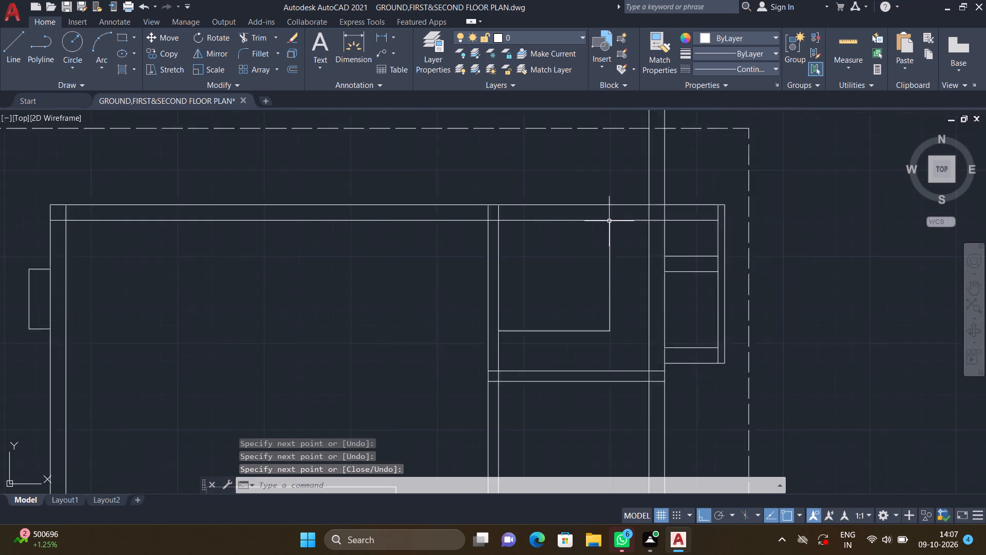
Draw a vertical line about 7'-1" long between the two horizontal walls of the small room below, right of its middle.
{"action": "scroll", "coordinate": [610, 224], "scroll_direction": "down", "scroll_amount": 1}
{"action": "middle_click_drag", "start_coordinate": [558, 295], "coordinate": [527, 251]}
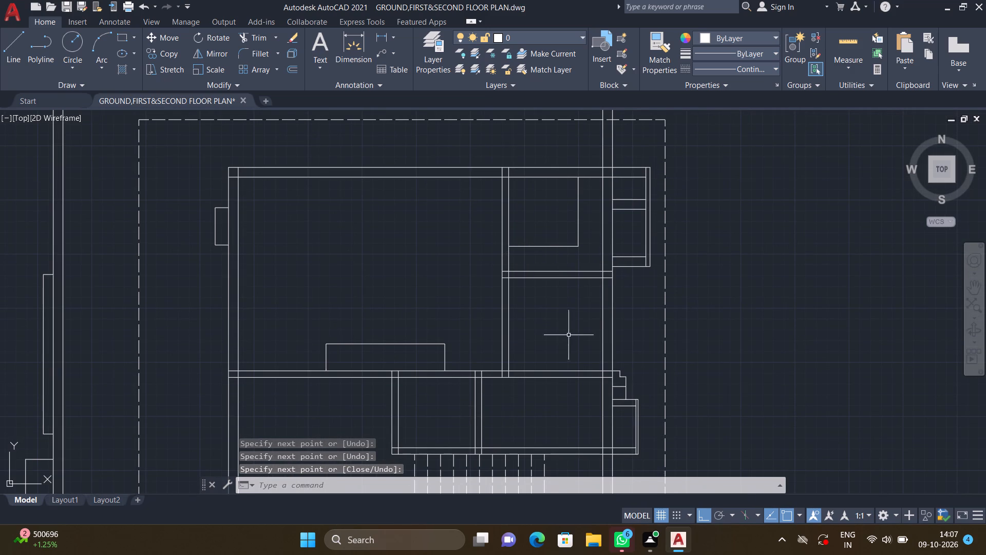
{"action": "middle_click_drag", "start_coordinate": [555, 325], "coordinate": [511, 276]}
{"action": "scroll", "coordinate": [537, 260], "scroll_direction": "up", "scroll_amount": 1}
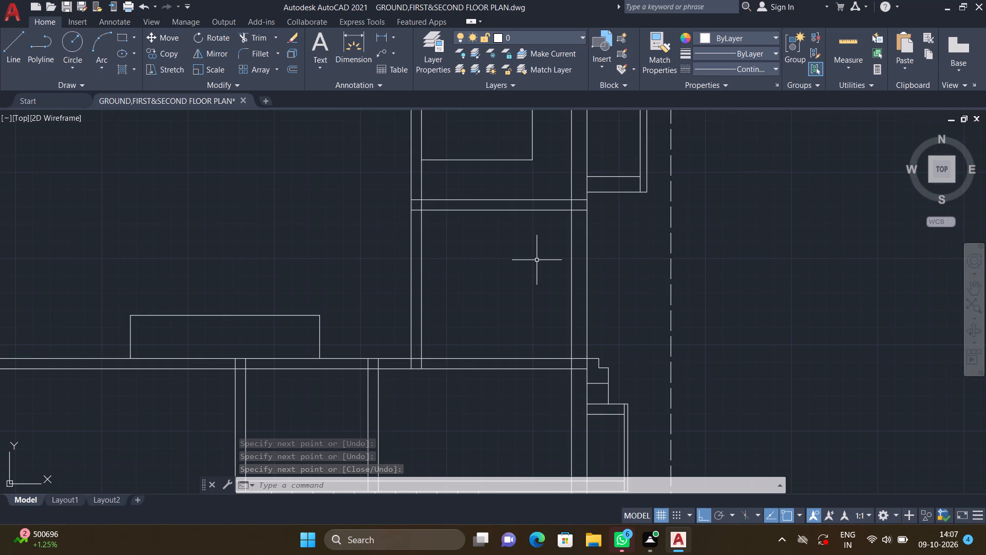
{"action": "key", "text": "l"}
{"action": "key", "text": "Return"}
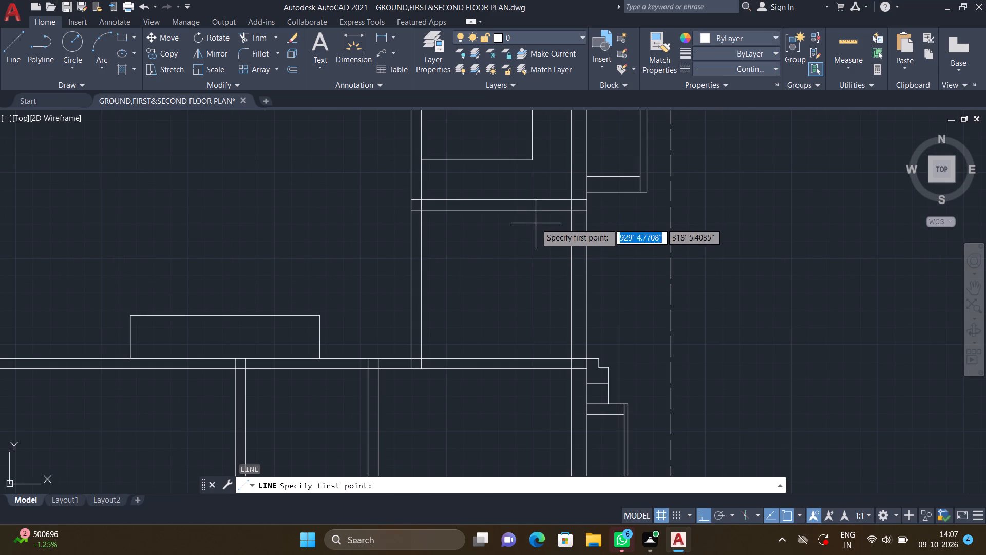
{"action": "scroll", "coordinate": [530, 225], "scroll_direction": "up", "scroll_amount": 1}
{"action": "middle_click_drag", "start_coordinate": [508, 228], "coordinate": [520, 211]}
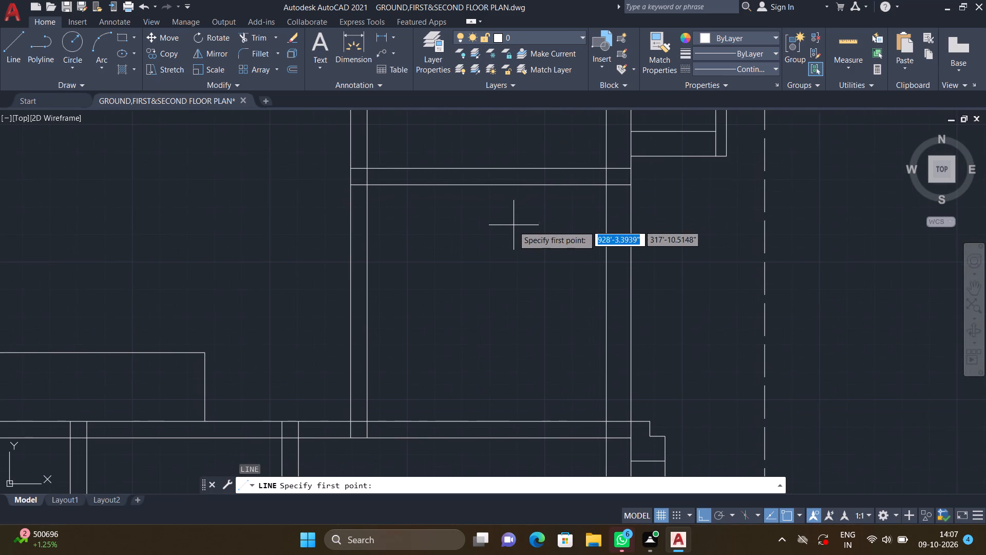
{"action": "left_click", "coordinate": [518, 186]}
{"action": "left_click_drag", "start_coordinate": [518, 187], "coordinate": [519, 193]}
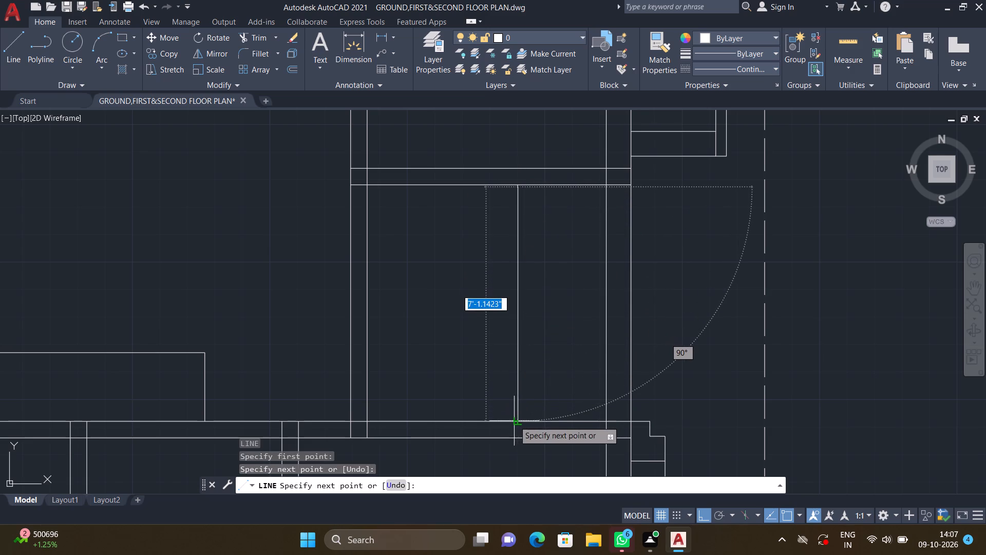
{"action": "scroll", "coordinate": [516, 416], "scroll_direction": "up", "scroll_amount": 2}
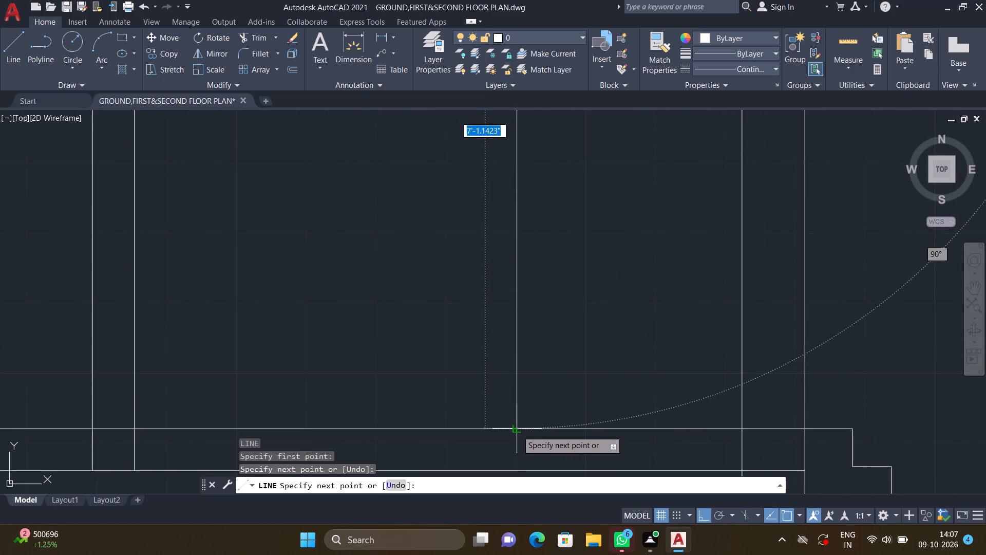
{"action": "double_click", "coordinate": [516, 429]}
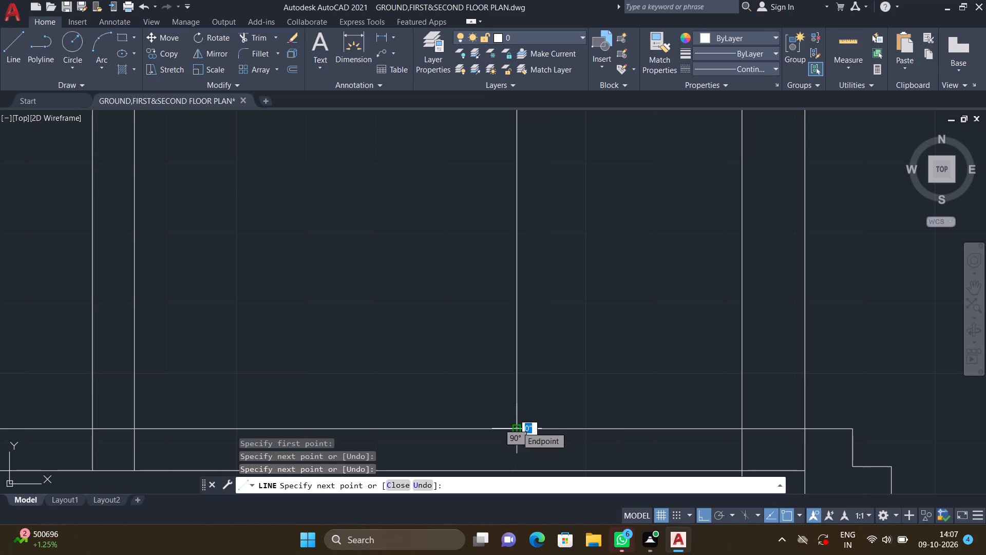
{"action": "key", "text": "Return"}
Check both ends of the new vertical line where it meets the small room's horizontal walls.
{"action": "scroll", "coordinate": [595, 371], "scroll_direction": "down", "scroll_amount": 2}
{"action": "scroll", "coordinate": [590, 367], "scroll_direction": "up", "scroll_amount": 1}
{"action": "middle_click_drag", "start_coordinate": [575, 358], "coordinate": [566, 400]}
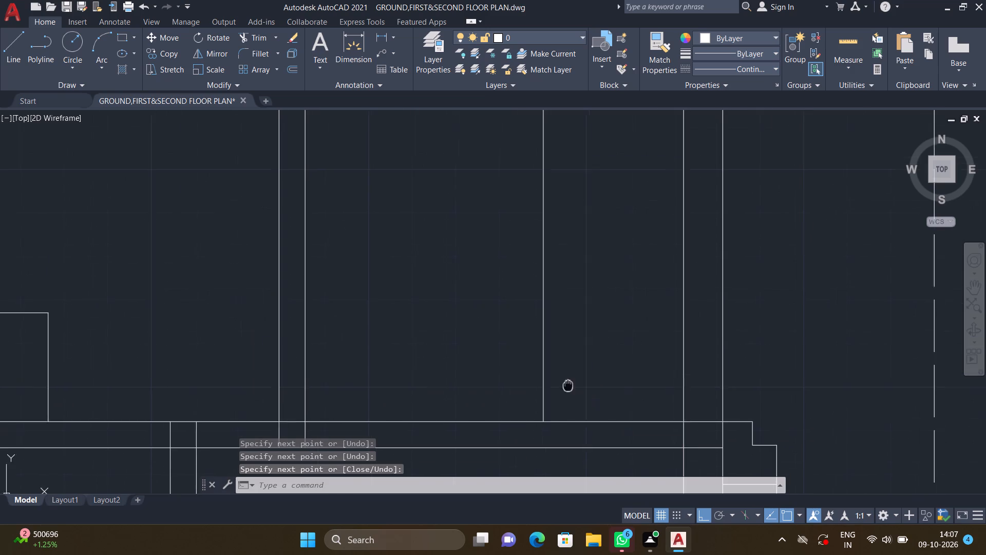
{"action": "middle_click_drag", "start_coordinate": [566, 400], "coordinate": [565, 433]}
{"action": "scroll", "coordinate": [561, 191], "scroll_direction": "down", "scroll_amount": 2}
{"action": "middle_click_drag", "start_coordinate": [556, 195], "coordinate": [545, 314]}
{"action": "scroll", "coordinate": [542, 286], "scroll_direction": "up", "scroll_amount": 4}
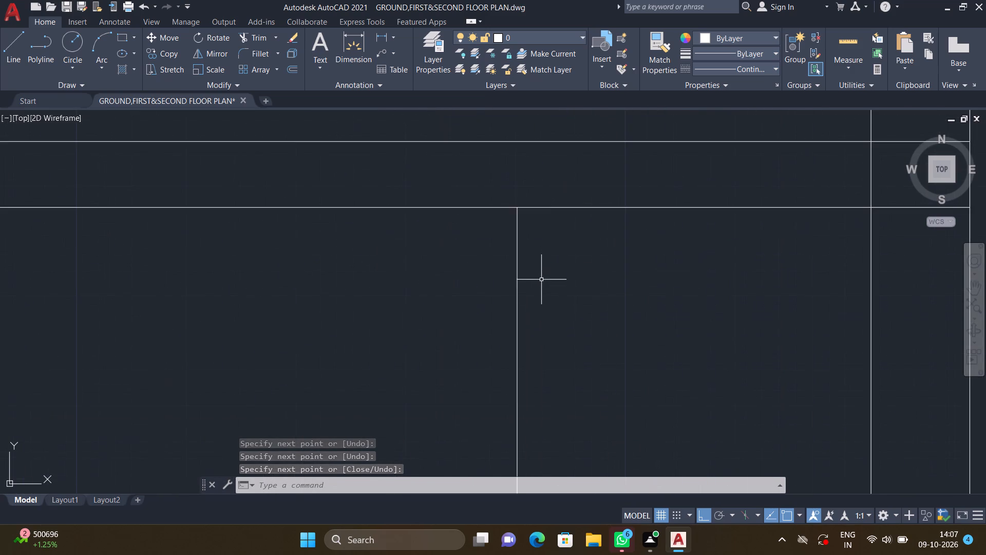
{"action": "scroll", "coordinate": [511, 214], "scroll_direction": "up", "scroll_amount": 4}
{"action": "scroll", "coordinate": [523, 225], "scroll_direction": "down", "scroll_amount": 6}
{"action": "scroll", "coordinate": [557, 255], "scroll_direction": "down", "scroll_amount": 3}
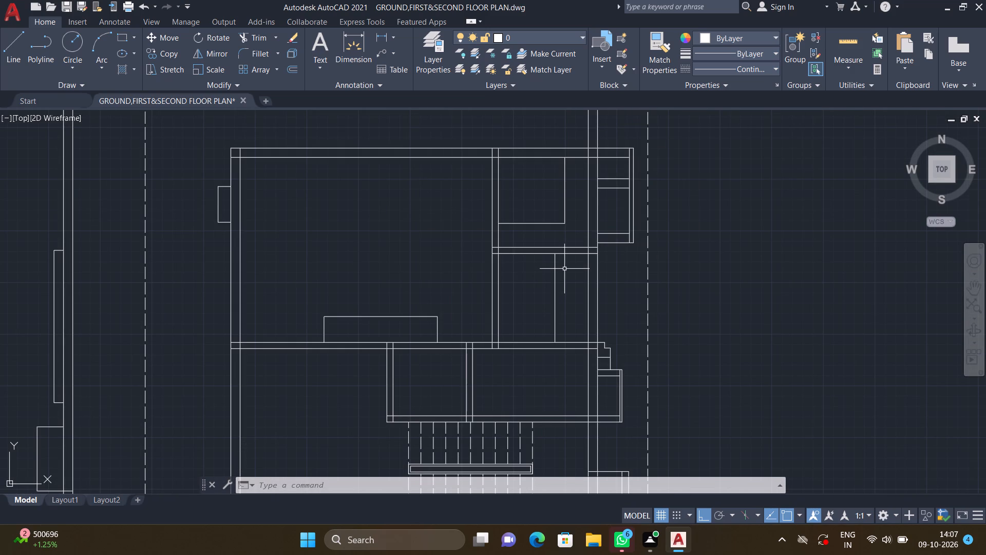
From the lower face of the horizontal inner wall below the stairs, draw a line down about 1'-6", continuing across to the partition's near face.
{"action": "scroll", "coordinate": [564, 269], "scroll_direction": "down", "scroll_amount": 2}
{"action": "middle_click_drag", "start_coordinate": [516, 312], "coordinate": [506, 264]}
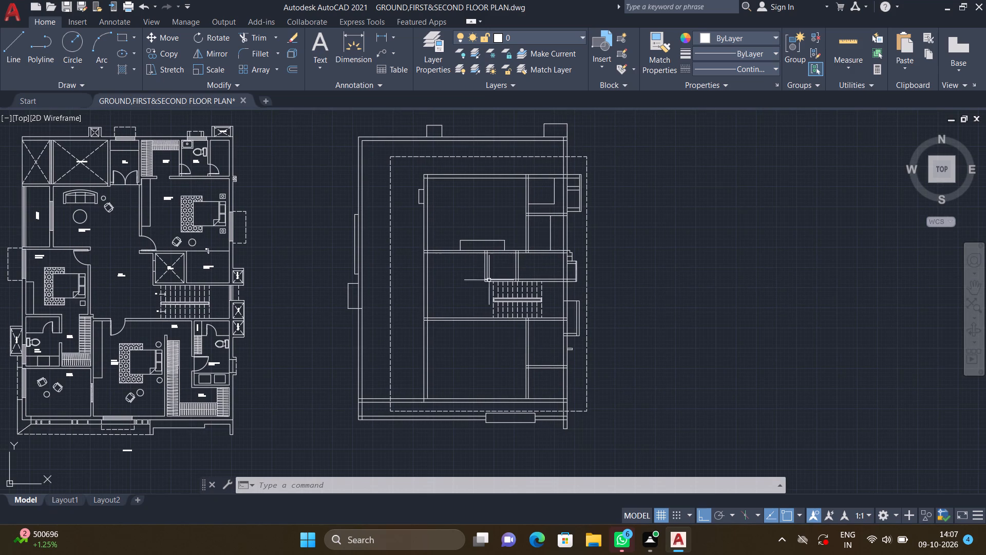
{"action": "middle_click_drag", "start_coordinate": [421, 297], "coordinate": [483, 245]}
{"action": "key", "text": "l"}
{"action": "key", "text": "Return"}
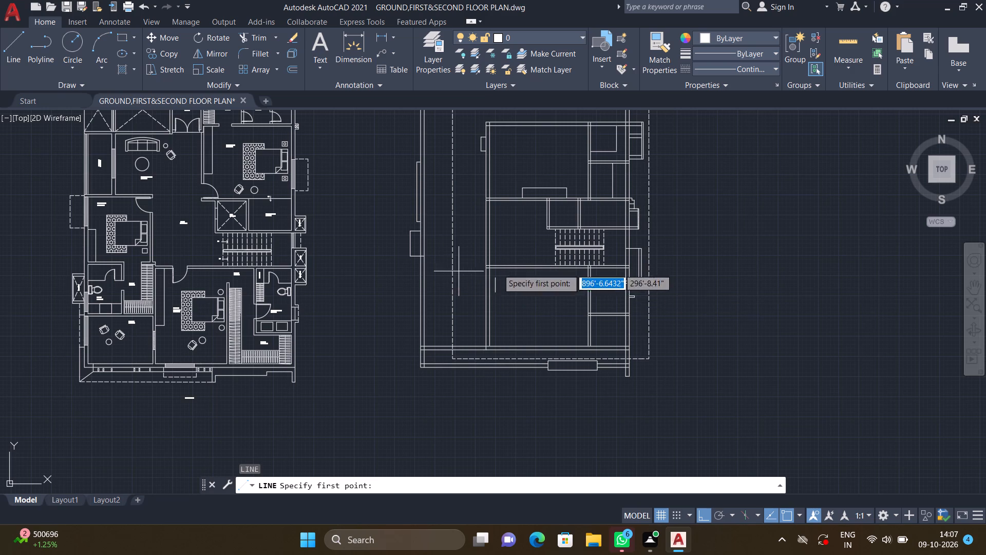
{"action": "scroll", "coordinate": [536, 273], "scroll_direction": "up", "scroll_amount": 2}
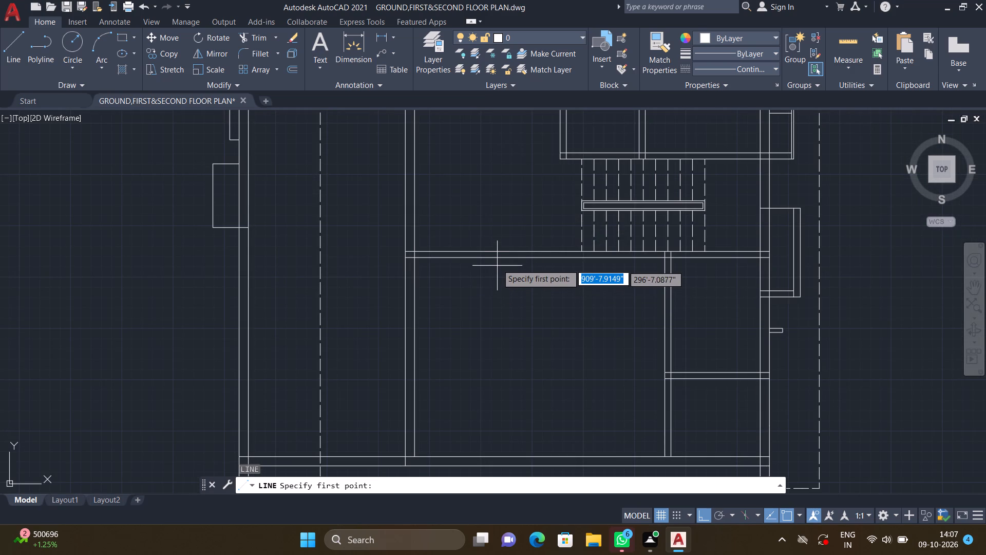
{"action": "scroll", "coordinate": [497, 263], "scroll_direction": "up", "scroll_amount": 2}
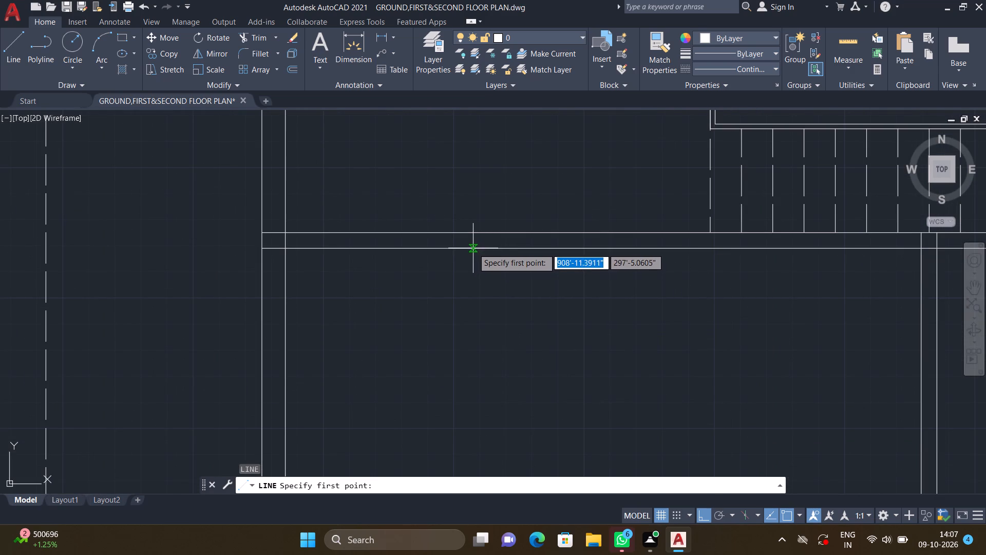
{"action": "double_click", "coordinate": [473, 248]}
{"action": "middle_click_drag", "start_coordinate": [462, 320], "coordinate": [413, 283]}
{"action": "middle_click", "coordinate": [412, 283]}
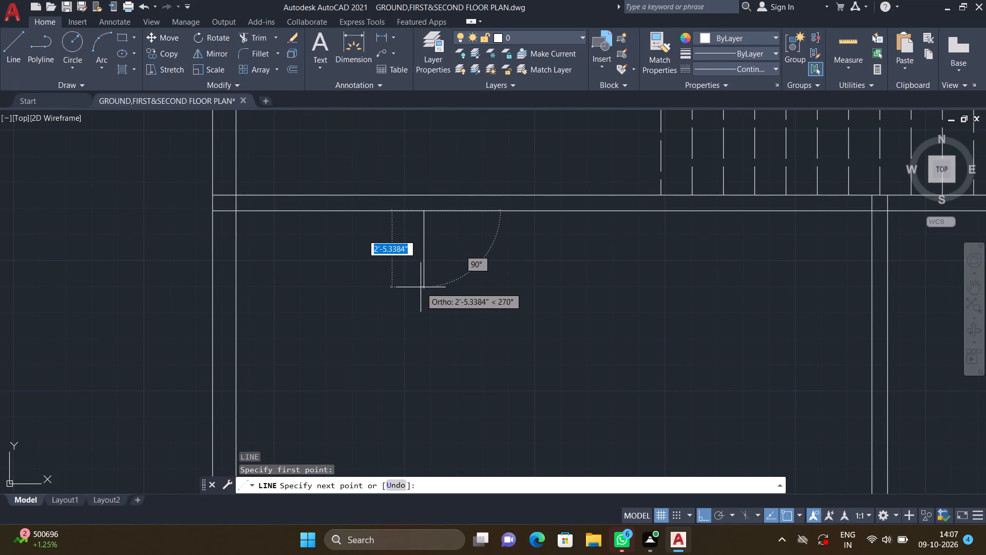
{"action": "scroll", "coordinate": [427, 259], "scroll_direction": "up", "scroll_amount": 1}
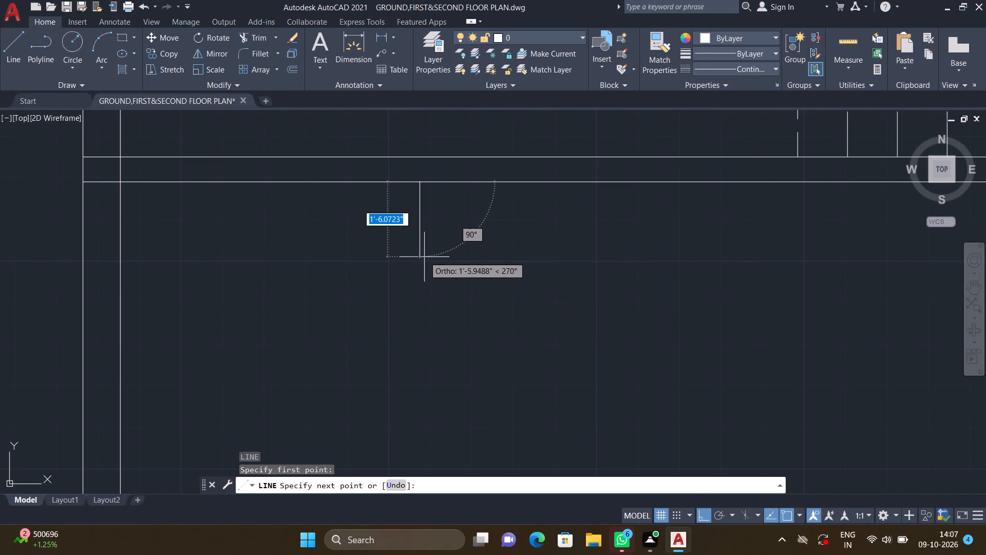
{"action": "double_click", "coordinate": [424, 257]}
{"action": "scroll", "coordinate": [589, 283], "scroll_direction": "down", "scroll_amount": 2}
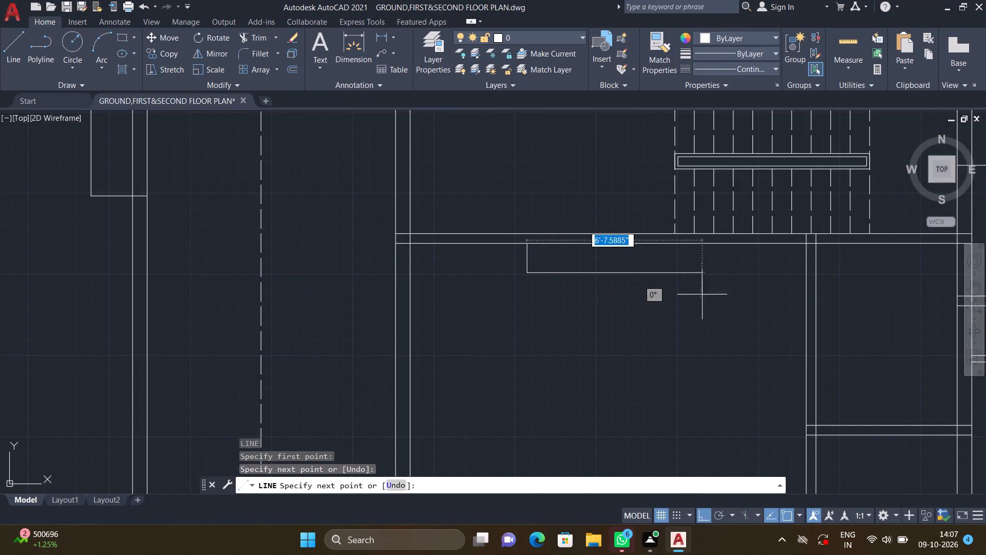
{"action": "middle_click_drag", "start_coordinate": [711, 267], "coordinate": [637, 262]}
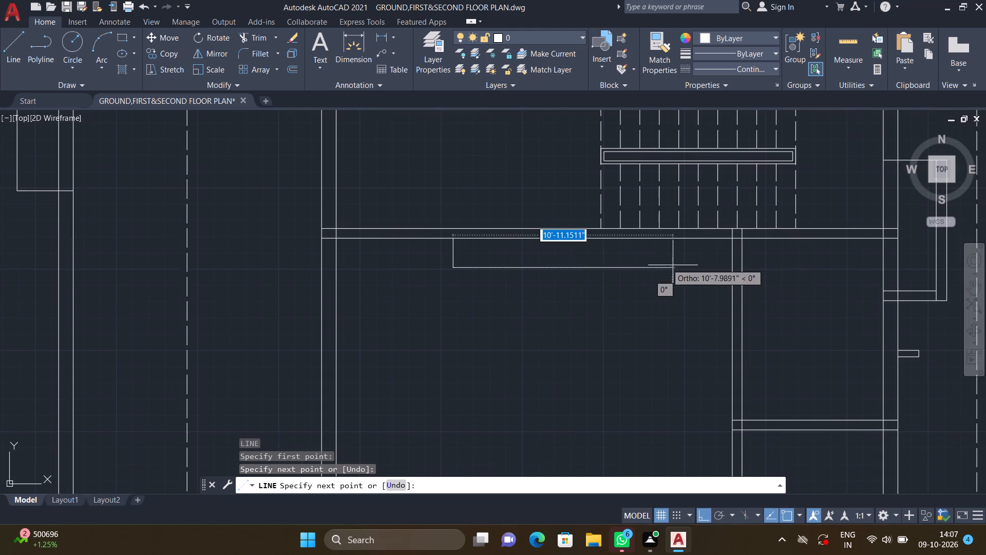
{"action": "scroll", "coordinate": [722, 258], "scroll_direction": "up", "scroll_amount": 1}
{"action": "double_click", "coordinate": [733, 272]}
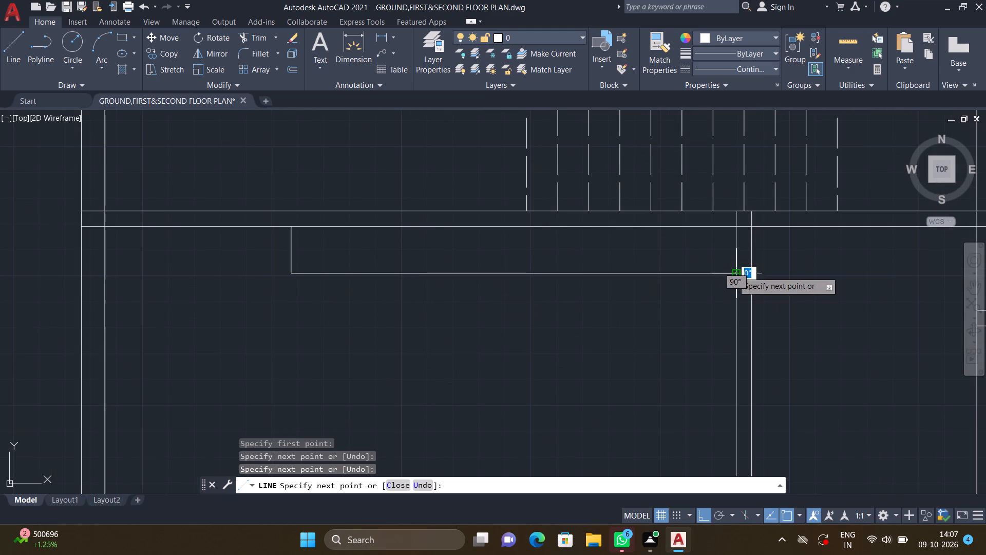
{"action": "key", "text": "Return"}
{"action": "scroll", "coordinate": [727, 264], "scroll_direction": "down", "scroll_amount": 1}
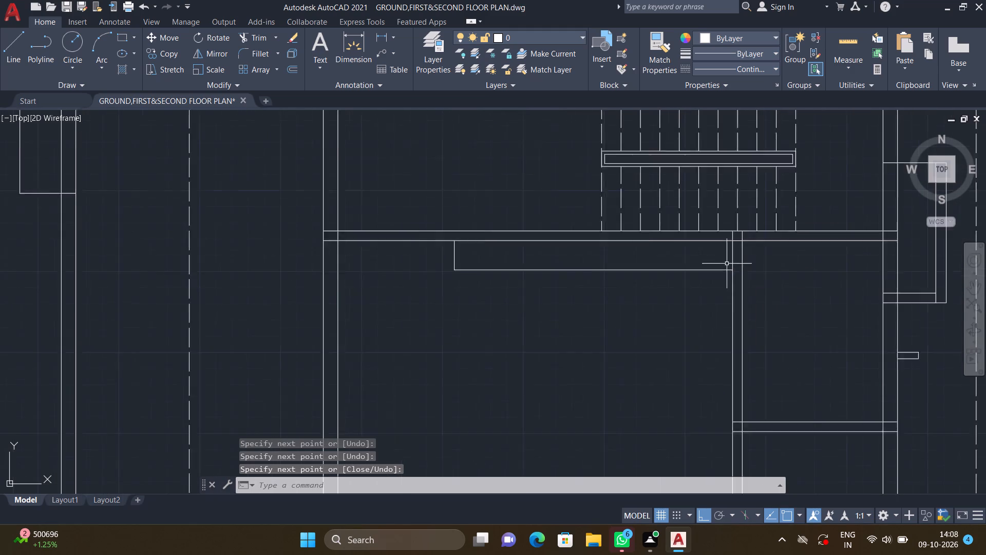
Draw a horizontal line about 7' long across the room beside the partition, from its inner face to the outer wall's inner face.
{"action": "scroll", "coordinate": [727, 264], "scroll_direction": "down", "scroll_amount": 1}
{"action": "middle_click_drag", "start_coordinate": [740, 268], "coordinate": [591, 229]}
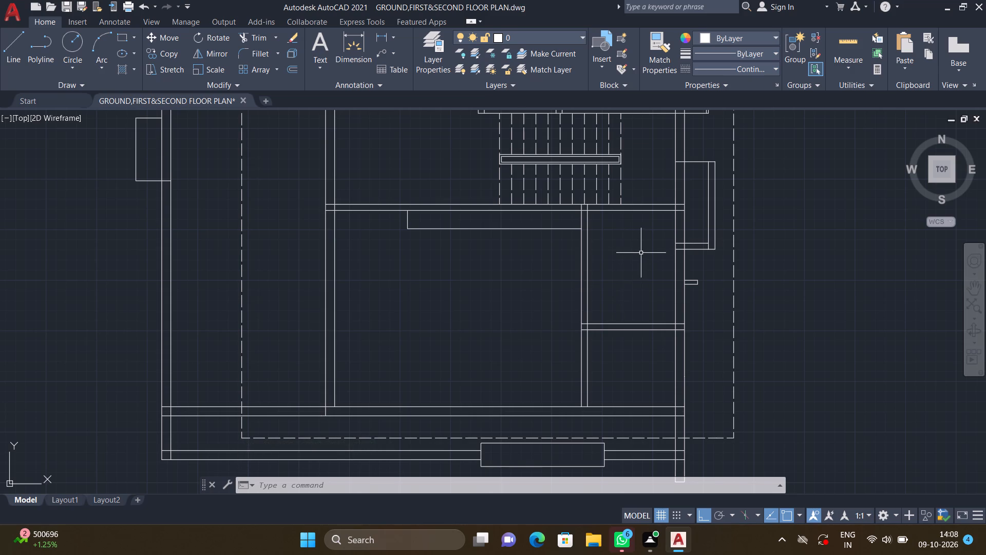
{"action": "scroll", "coordinate": [640, 255], "scroll_direction": "up", "scroll_amount": 1}
{"action": "key", "text": "l"}
{"action": "key", "text": "Return"}
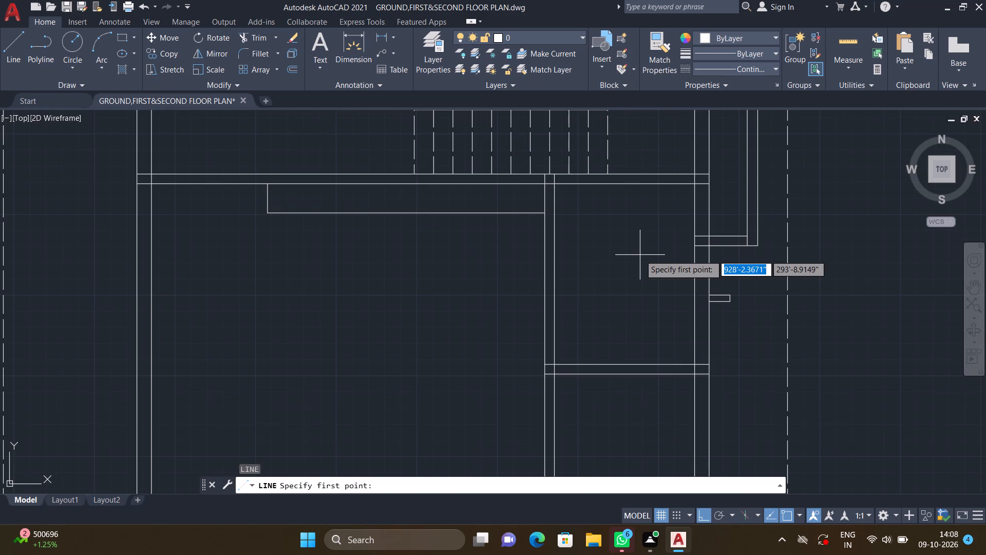
{"action": "middle_click_drag", "start_coordinate": [612, 244], "coordinate": [605, 345]}
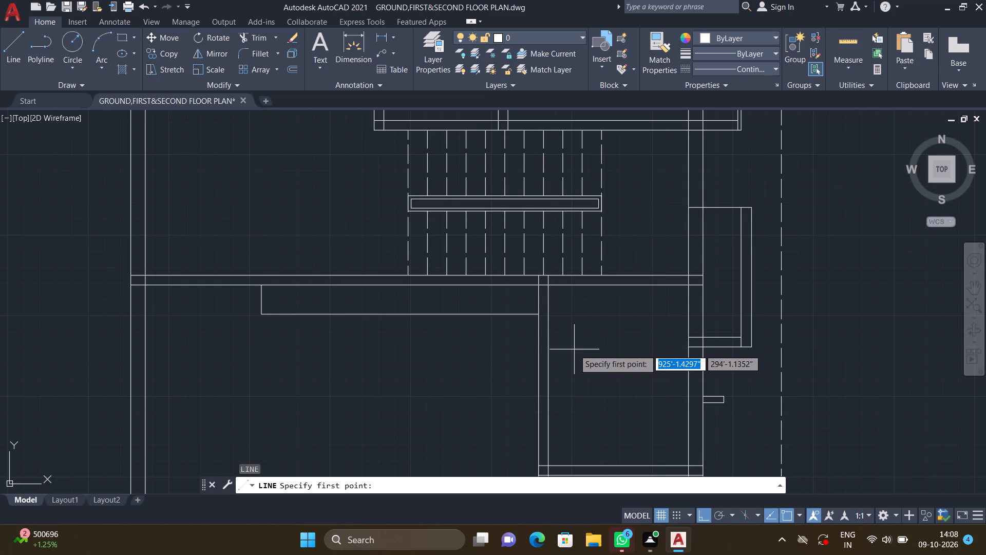
{"action": "scroll", "coordinate": [558, 344], "scroll_direction": "up", "scroll_amount": 2}
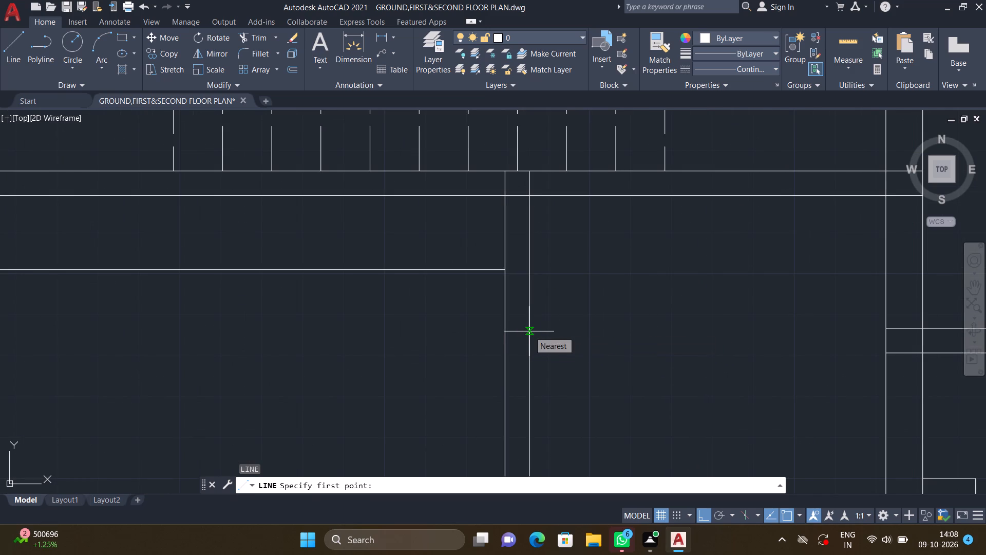
{"action": "left_click", "coordinate": [529, 331]}
{"action": "left_click", "coordinate": [534, 330]}
{"action": "middle_click_drag", "start_coordinate": [724, 336], "coordinate": [646, 306]}
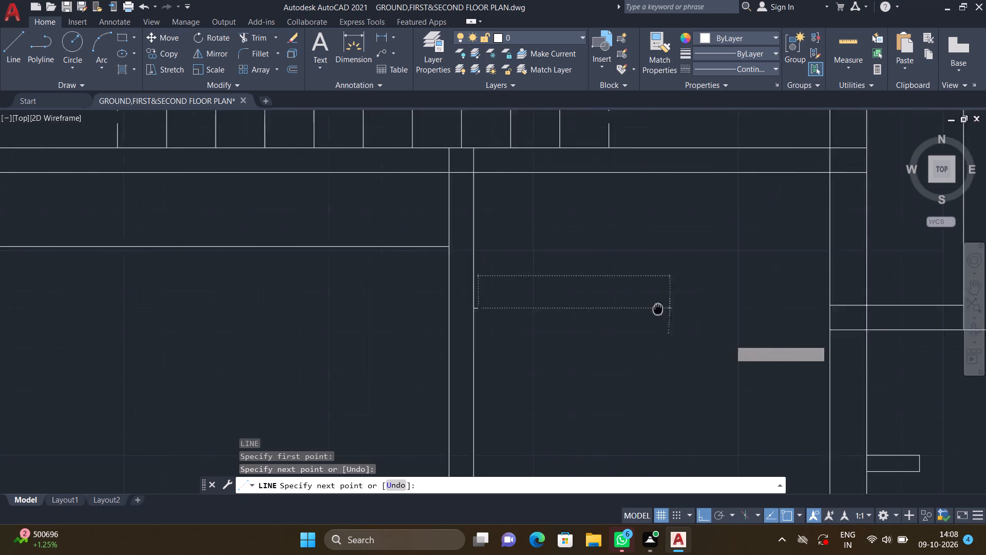
{"action": "middle_click_drag", "start_coordinate": [646, 306], "coordinate": [645, 307]}
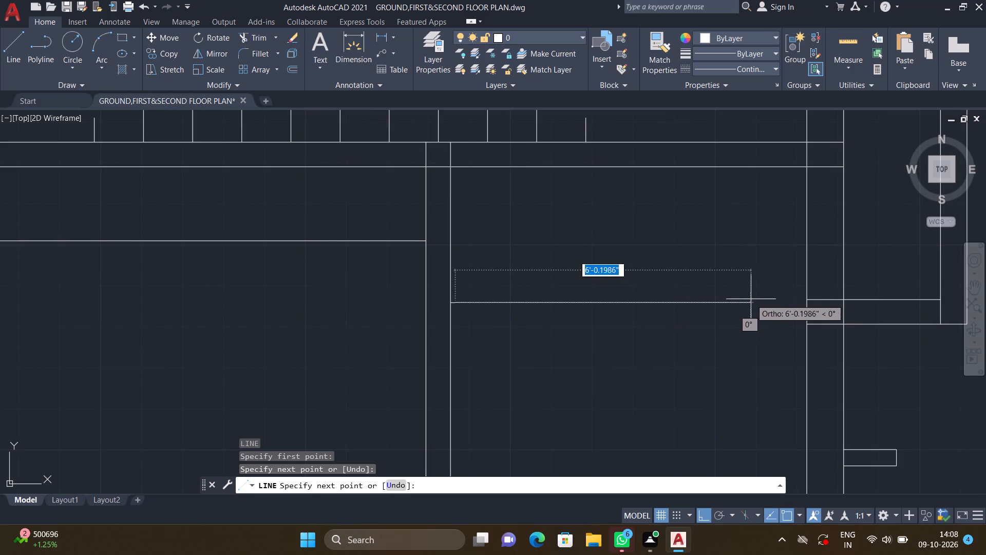
{"action": "double_click", "coordinate": [805, 304]}
{"action": "key", "text": "Return"}
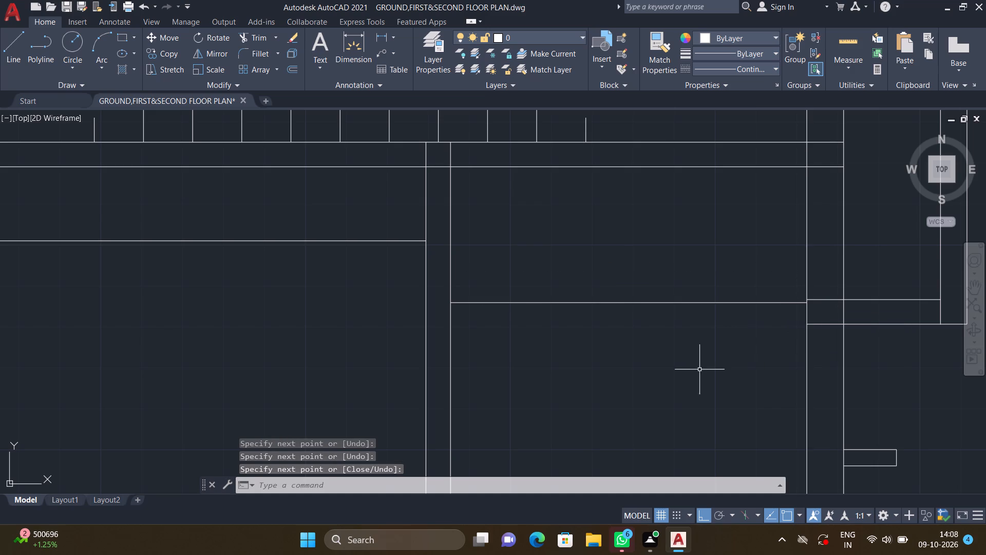
In the bottom-right room, draw a line about 5'-5" across from the partition's left face, continuing down to the lower wall's upper face.
{"action": "scroll", "coordinate": [700, 369], "scroll_direction": "down", "scroll_amount": 4}
{"action": "middle_click_drag", "start_coordinate": [676, 377], "coordinate": [642, 303]}
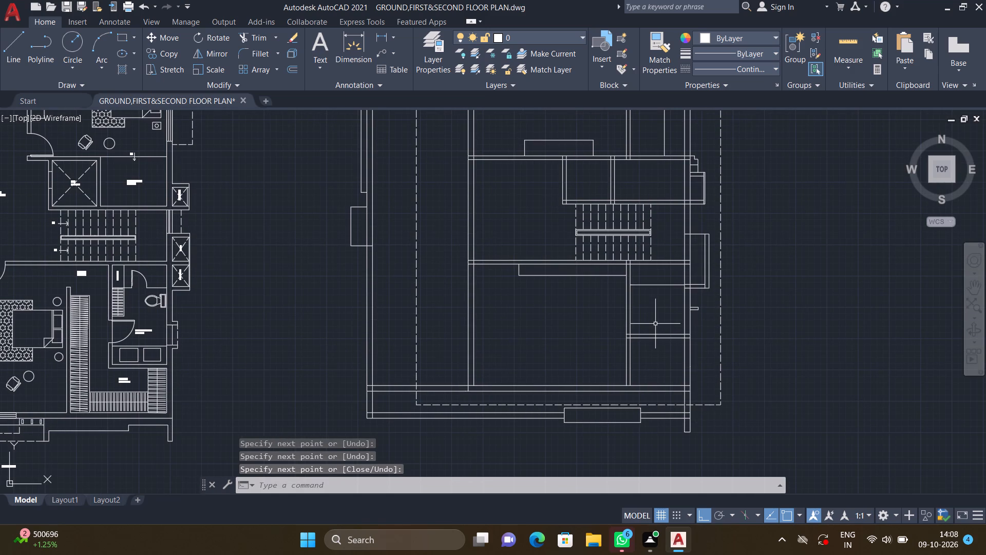
{"action": "middle_click_drag", "start_coordinate": [647, 385], "coordinate": [627, 334]}
{"action": "scroll", "coordinate": [615, 316], "scroll_direction": "up", "scroll_amount": 3}
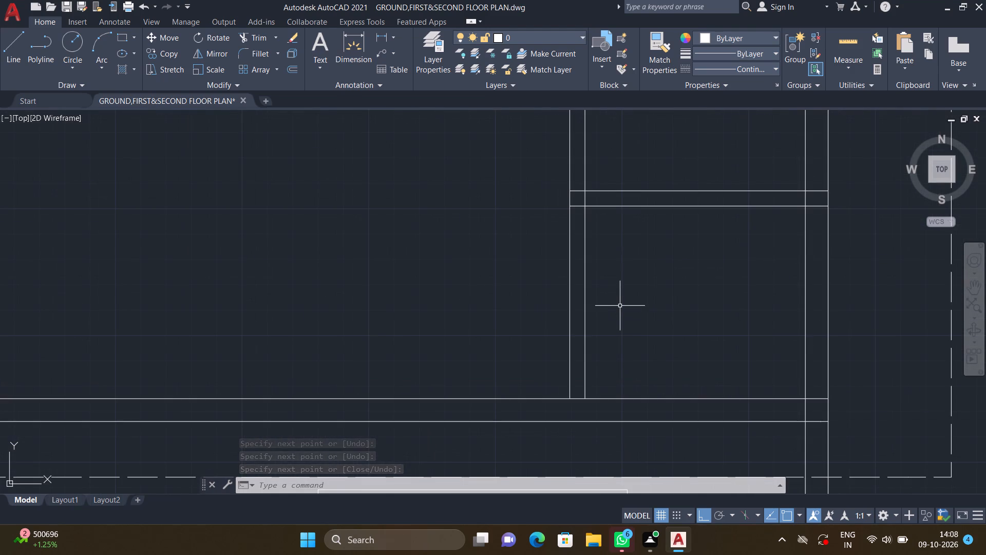
{"action": "key", "text": "l"}
{"action": "key", "text": "Return"}
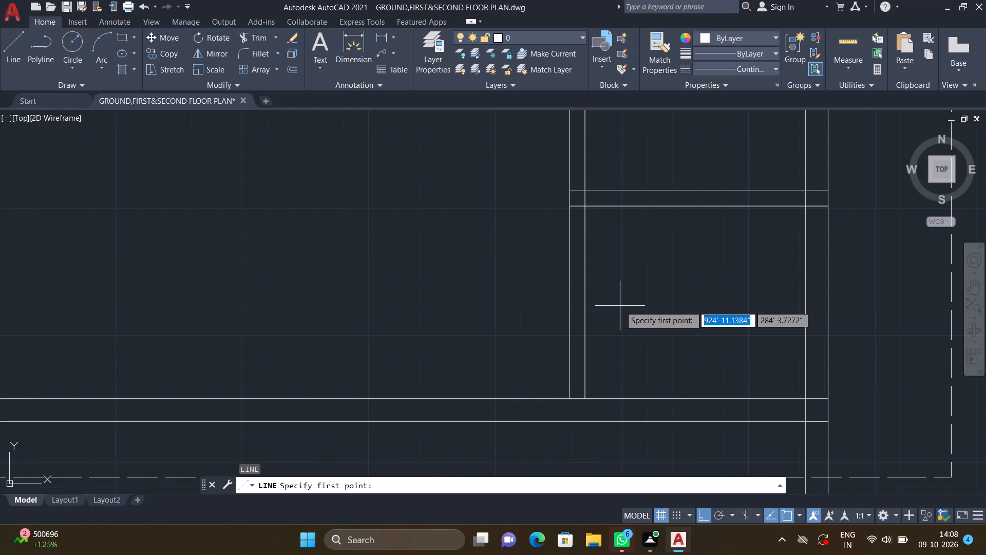
{"action": "scroll", "coordinate": [565, 332], "scroll_direction": "up", "scroll_amount": 1}
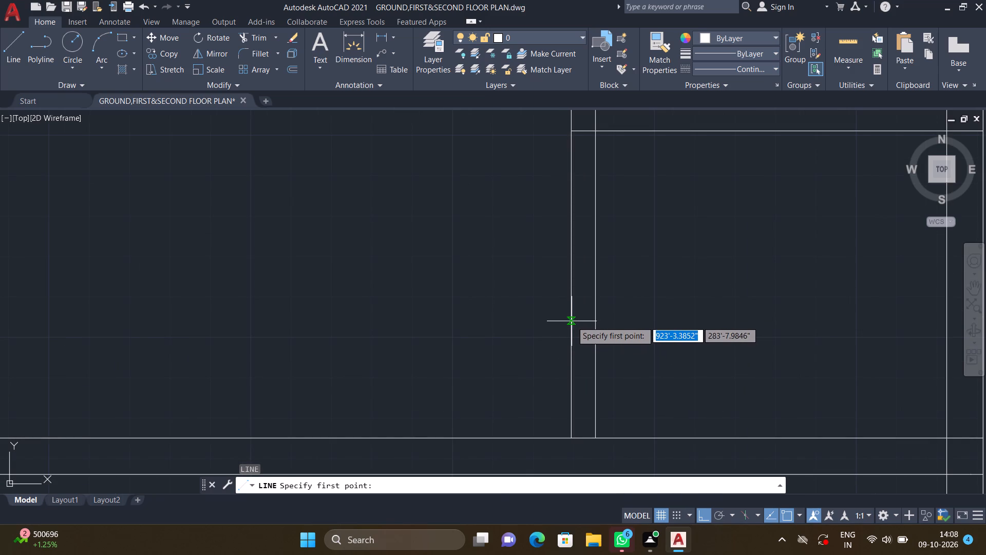
{"action": "left_click", "coordinate": [571, 326]}
{"action": "scroll", "coordinate": [717, 340], "scroll_direction": "down", "scroll_amount": 2}
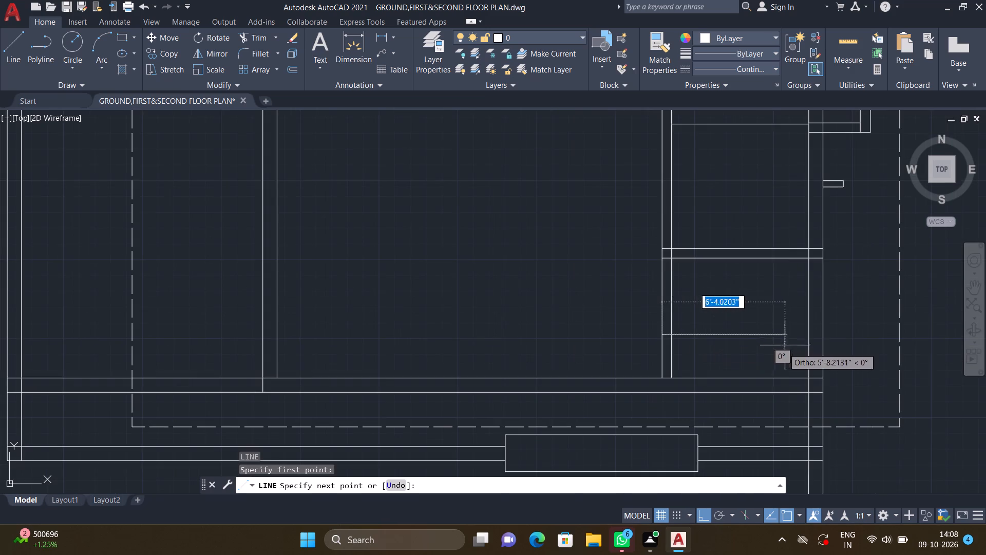
{"action": "middle_click_drag", "start_coordinate": [752, 335], "coordinate": [677, 317]}
{"action": "scroll", "coordinate": [691, 316], "scroll_direction": "up", "scroll_amount": 1}
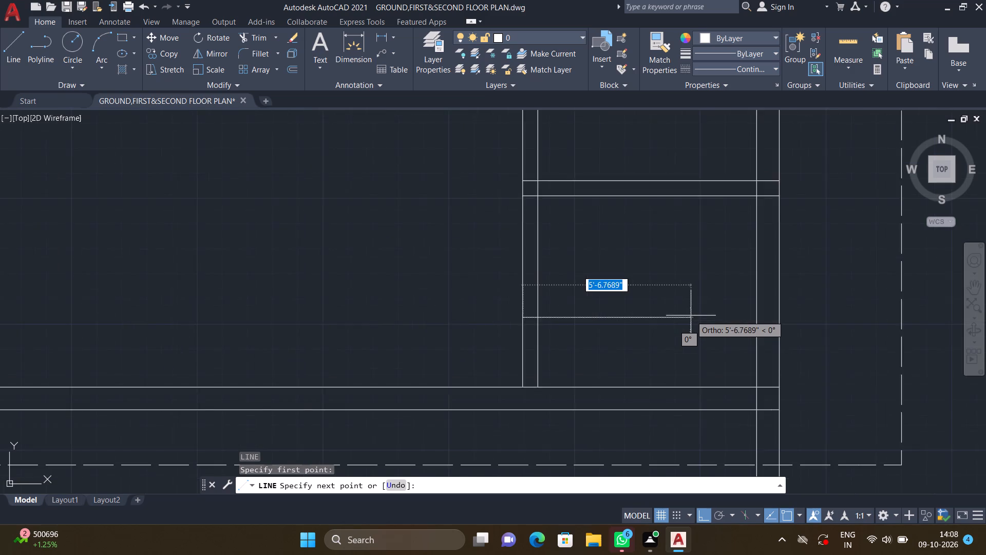
{"action": "scroll", "coordinate": [691, 316], "scroll_direction": "up", "scroll_amount": 1}
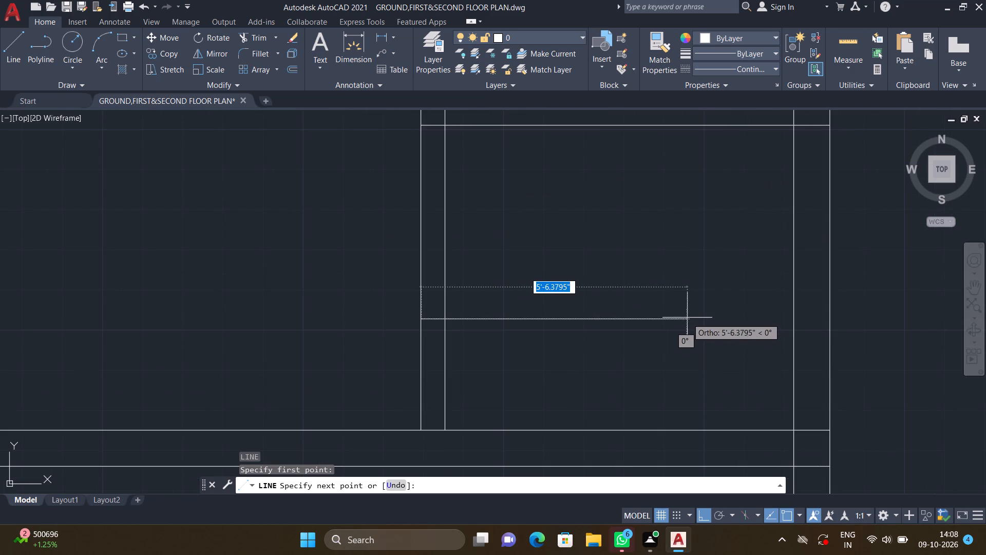
{"action": "double_click", "coordinate": [684, 318]}
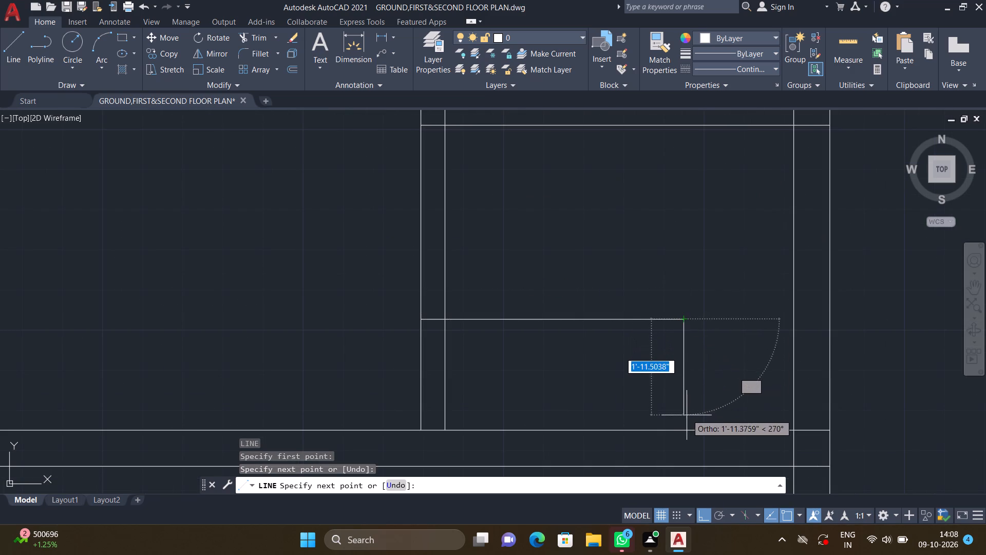
{"action": "left_click", "coordinate": [686, 427]}
{"action": "key", "text": "Return"}
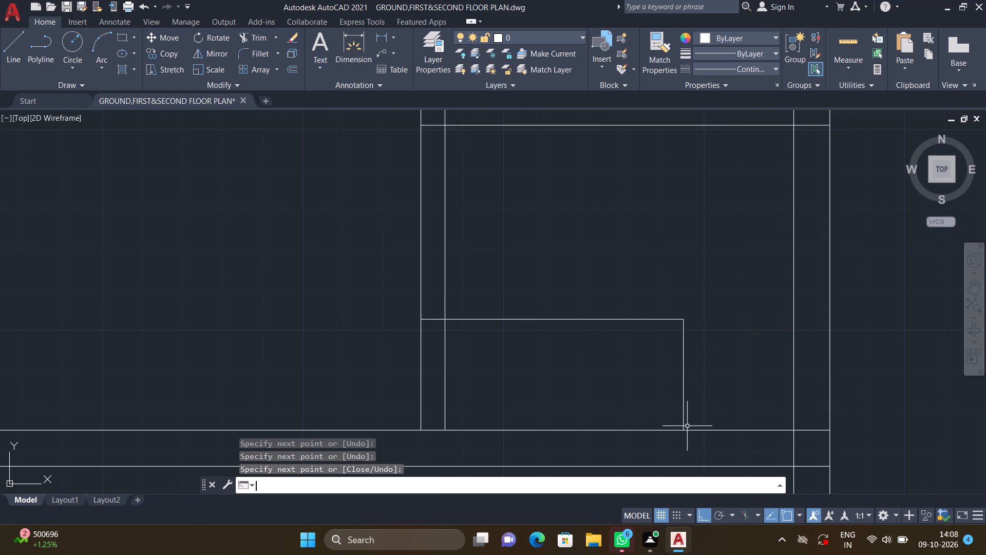
Draw a vertical line about 4' long from that outline's corner up to the lower face of the horizontal wall above.
{"action": "key", "text": "l"}
{"action": "key", "text": "Return"}
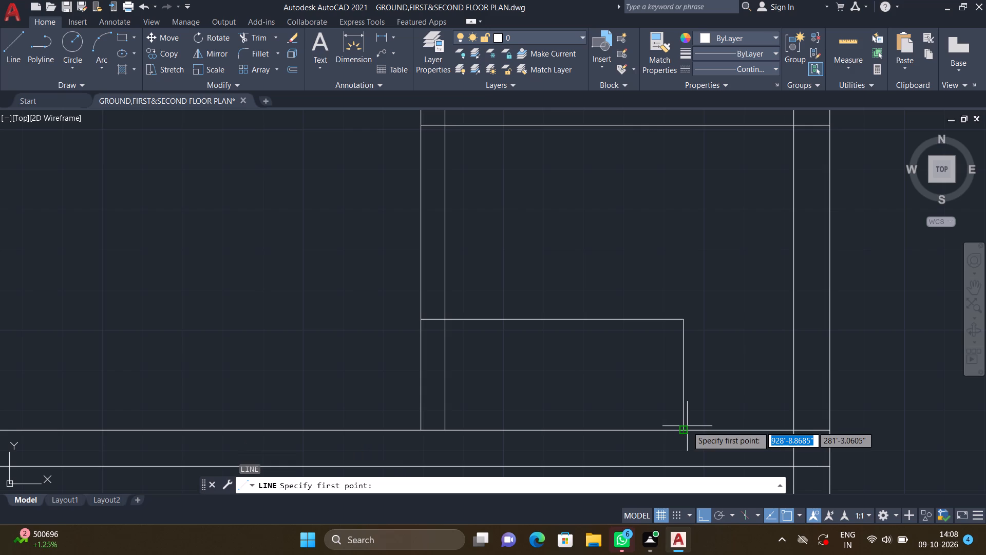
{"action": "left_click", "coordinate": [682, 323]}
{"action": "scroll", "coordinate": [686, 282], "scroll_direction": "down", "scroll_amount": 2}
{"action": "middle_click_drag", "start_coordinate": [679, 255], "coordinate": [686, 308]}
{"action": "scroll", "coordinate": [691, 290], "scroll_direction": "up", "scroll_amount": 2}
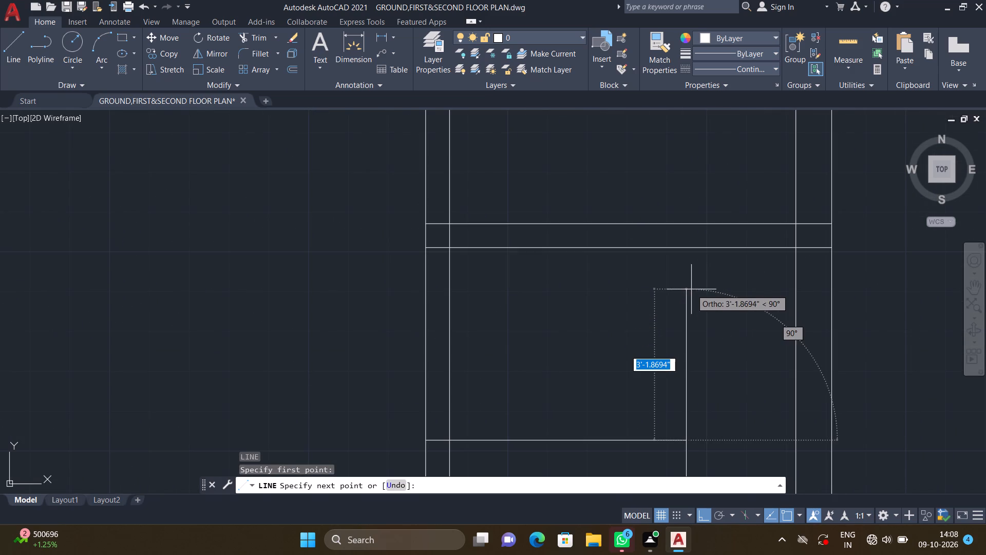
{"action": "scroll", "coordinate": [680, 277], "scroll_direction": "up", "scroll_amount": 2}
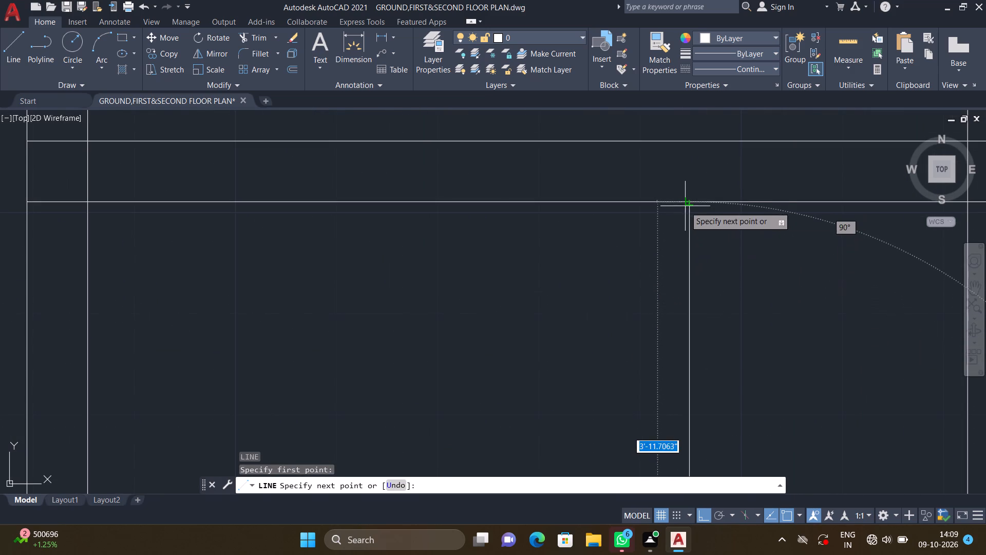
{"action": "double_click", "coordinate": [690, 200]}
{"action": "key", "text": "Return"}
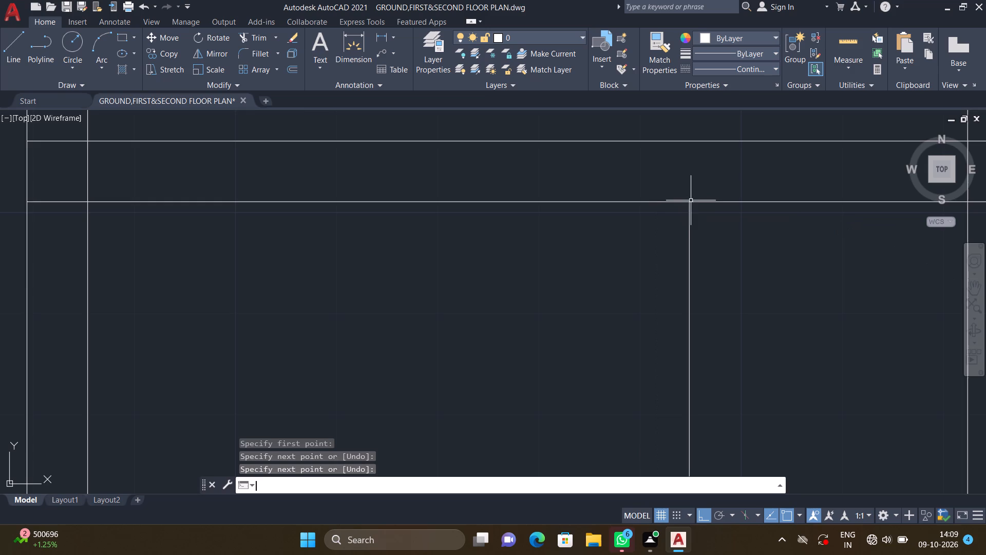
{"action": "scroll", "coordinate": [664, 242], "scroll_direction": "down", "scroll_amount": 3}
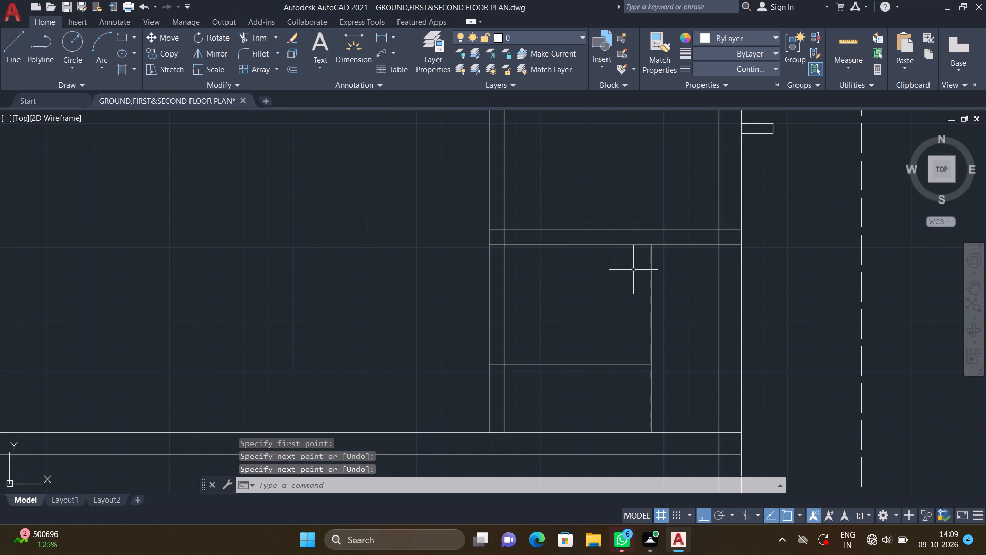
{"action": "scroll", "coordinate": [625, 271], "scroll_direction": "down", "scroll_amount": 1}
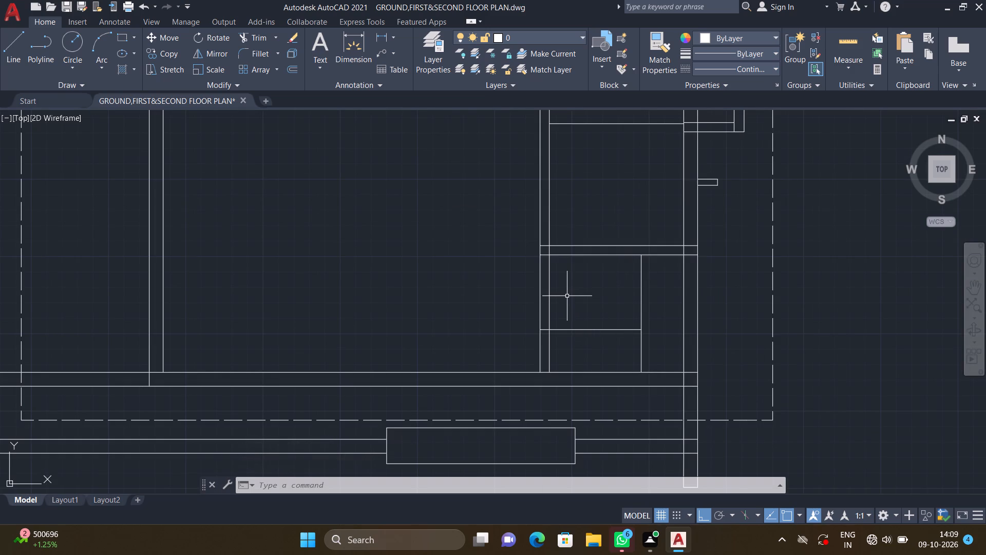
Trim away both faces of the bottom-right room's partition between the horizontal wall above and the small outline's top edge.
{"action": "scroll", "coordinate": [566, 296], "scroll_direction": "up", "scroll_amount": 2}
{"action": "type", "text": "tr"}
{"action": "key", "text": "Return"}
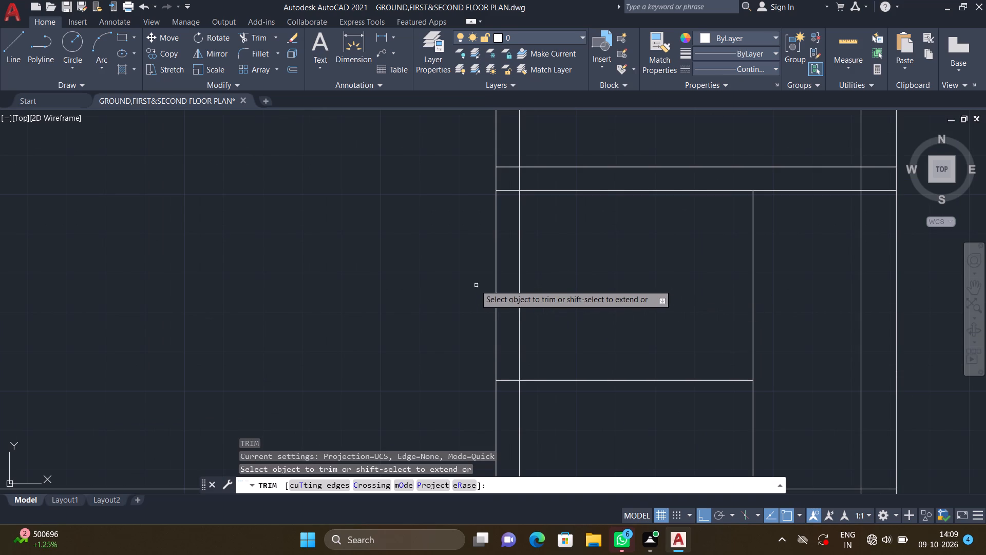
{"action": "left_click_drag", "start_coordinate": [473, 282], "coordinate": [577, 310]}
{"action": "left_click", "coordinate": [579, 311]}
{"action": "double_click", "coordinate": [577, 311]}
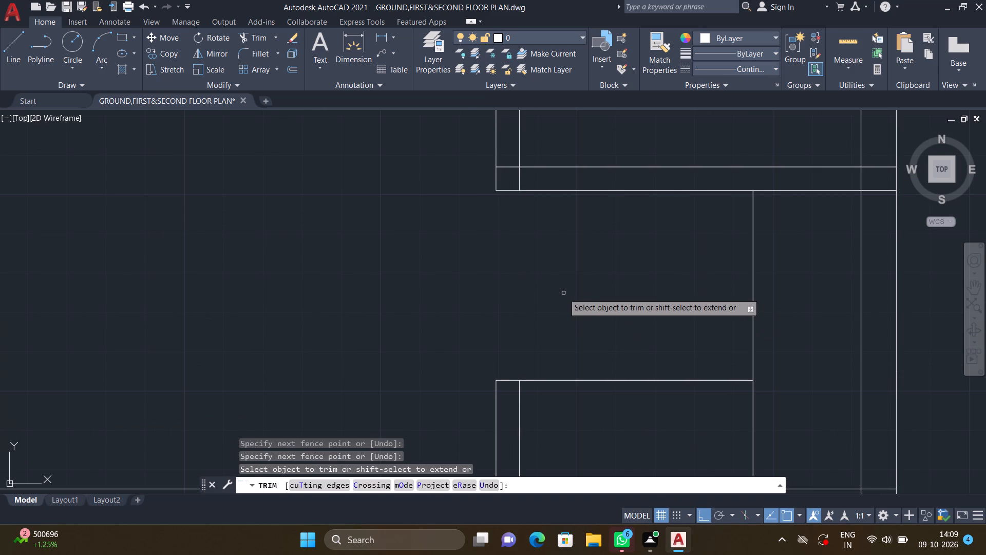
{"action": "key", "text": "Return"}
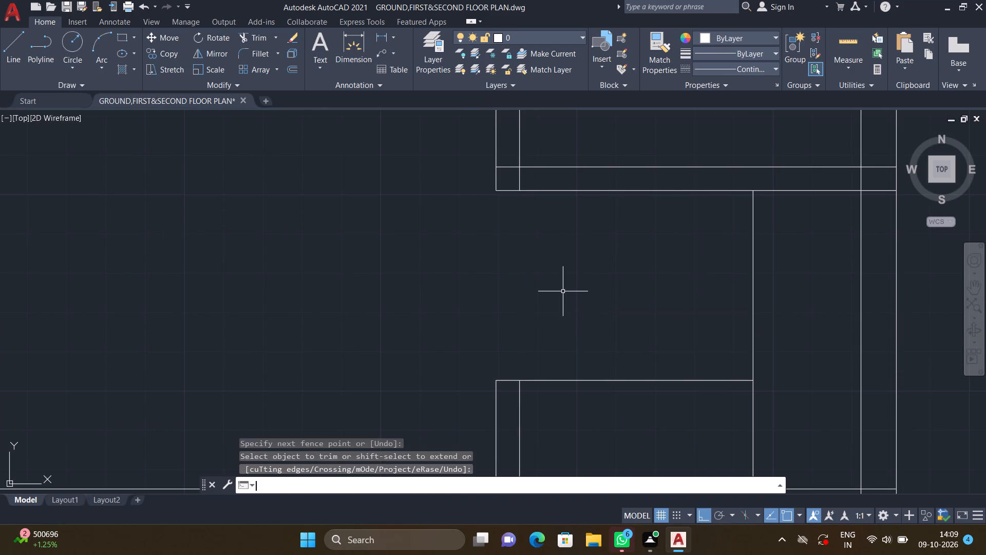
Inside the small outline, draw a vertical line about 2'-1.5" long just beside the remaining partition stub's inner face.
{"action": "scroll", "coordinate": [572, 297], "scroll_direction": "down", "scroll_amount": 3}
{"action": "middle_click_drag", "start_coordinate": [573, 333], "coordinate": [624, 320]}
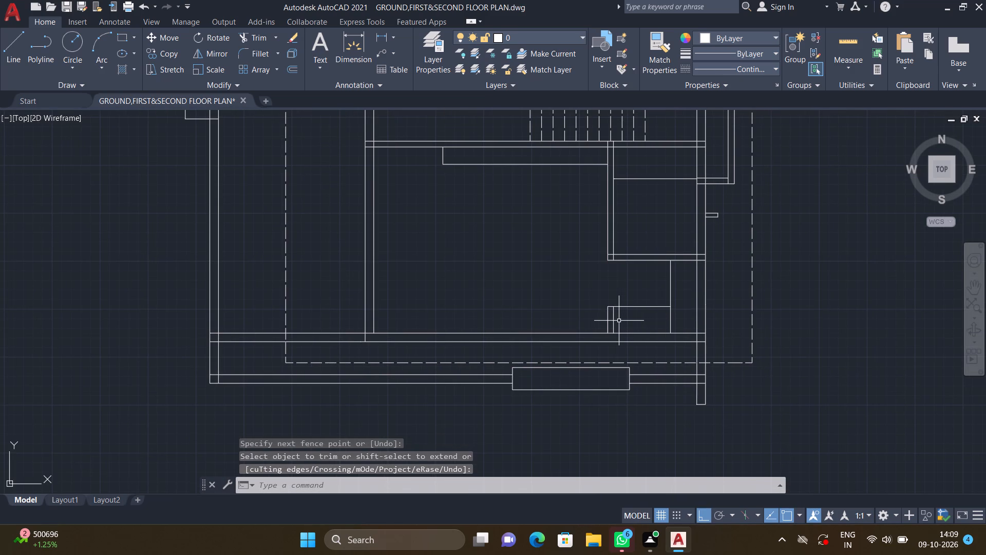
{"action": "scroll", "coordinate": [612, 330], "scroll_direction": "up", "scroll_amount": 2}
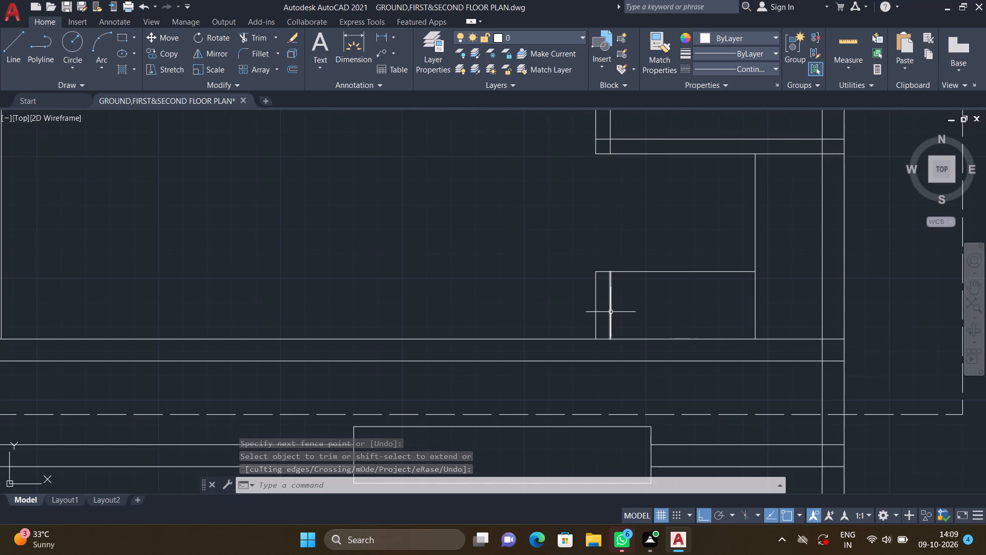
{"action": "scroll", "coordinate": [608, 296], "scroll_direction": "up", "scroll_amount": 3}
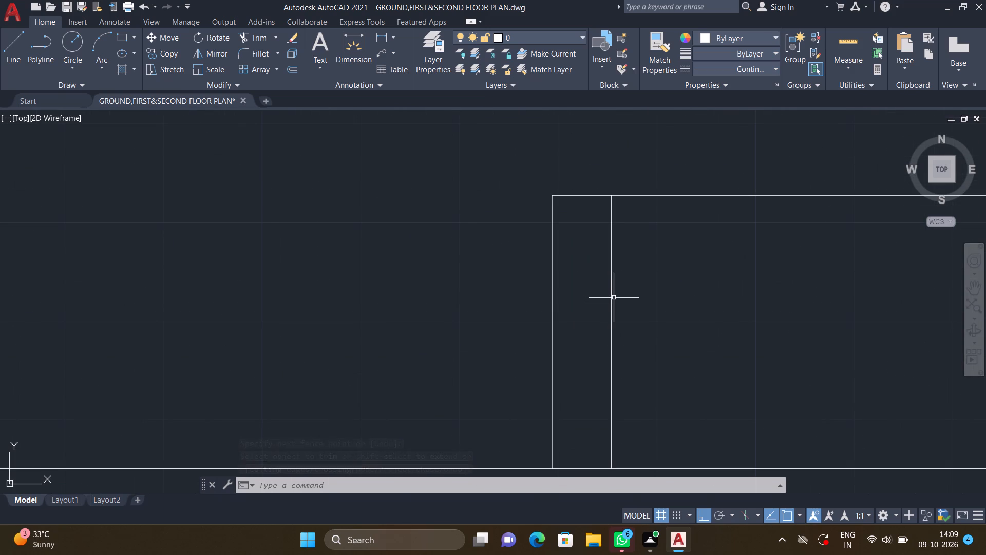
{"action": "scroll", "coordinate": [639, 295], "scroll_direction": "down", "scroll_amount": 3}
{"action": "middle_click_drag", "start_coordinate": [653, 310], "coordinate": [572, 302]}
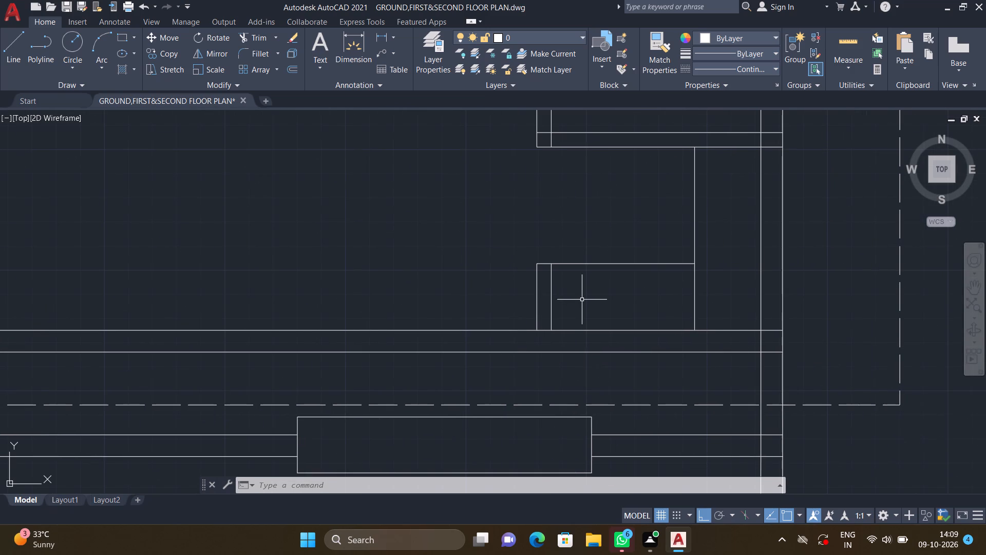
{"action": "key", "text": "l"}
{"action": "key", "text": "Return"}
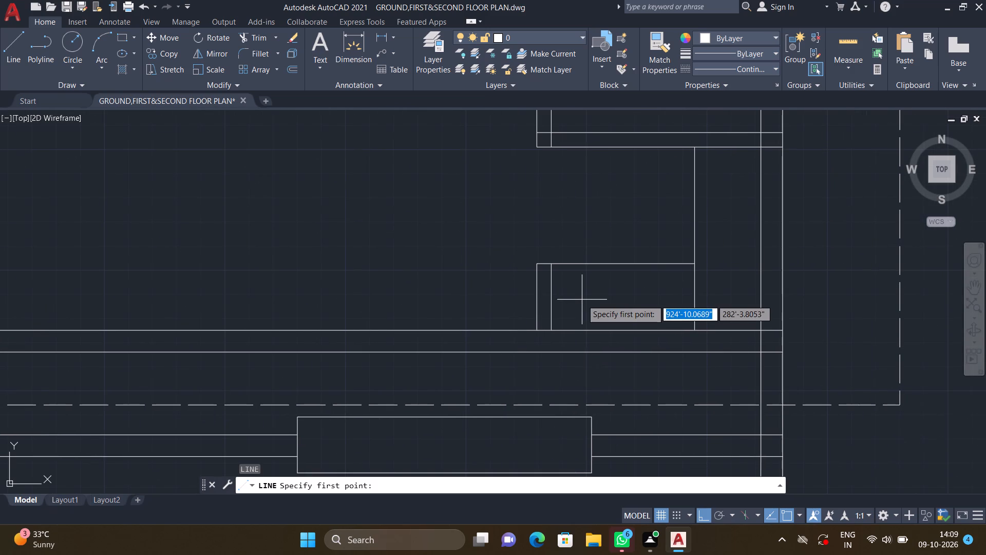
{"action": "scroll", "coordinate": [553, 267], "scroll_direction": "up", "scroll_amount": 2}
{"action": "middle_click_drag", "start_coordinate": [574, 284], "coordinate": [540, 232]}
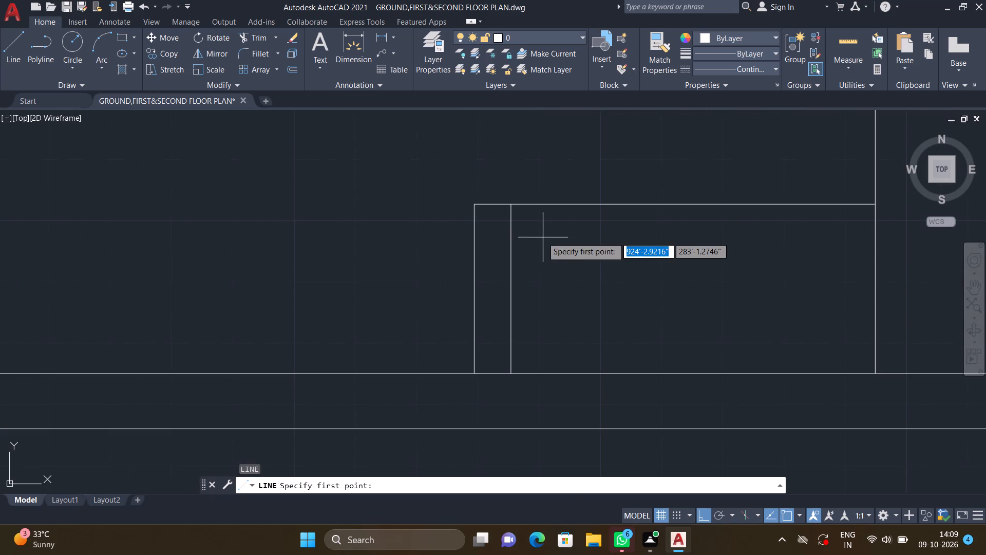
{"action": "scroll", "coordinate": [524, 219], "scroll_direction": "up", "scroll_amount": 3}
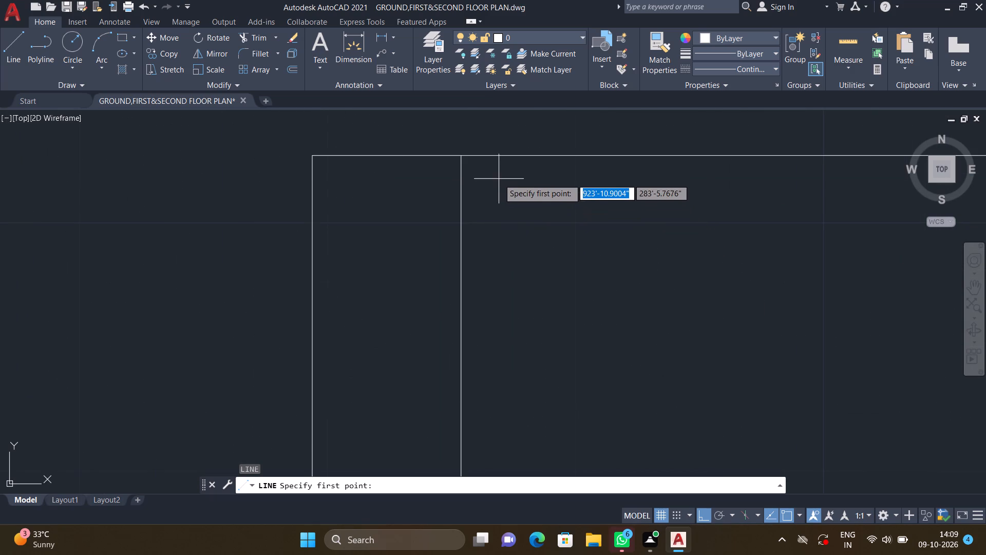
{"action": "left_click", "coordinate": [499, 179]}
{"action": "scroll", "coordinate": [503, 268], "scroll_direction": "down", "scroll_amount": 3}
{"action": "middle_click_drag", "start_coordinate": [498, 314], "coordinate": [485, 257]}
{"action": "scroll", "coordinate": [483, 314], "scroll_direction": "up", "scroll_amount": 2}
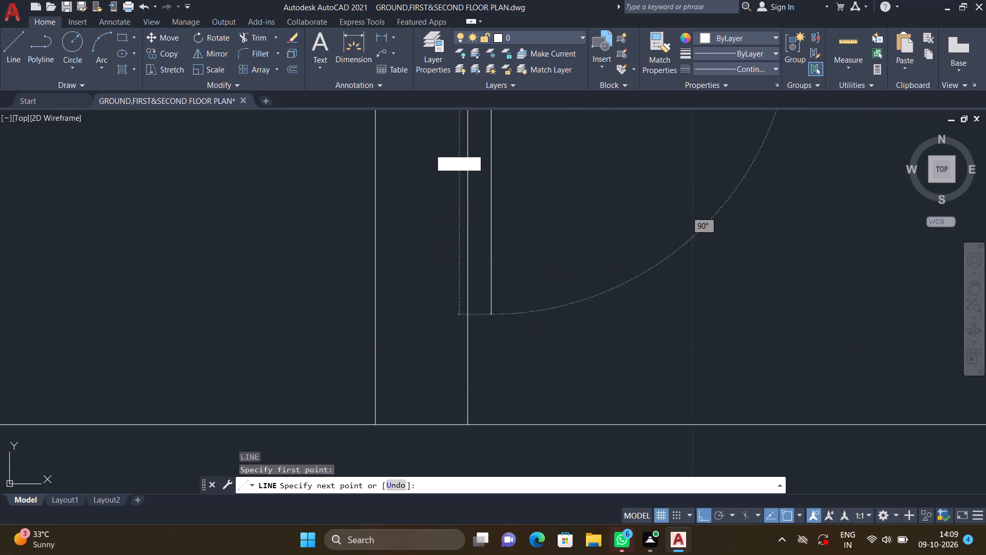
{"action": "scroll", "coordinate": [486, 318], "scroll_direction": "up", "scroll_amount": 1}
{"action": "scroll", "coordinate": [490, 391], "scroll_direction": "down", "scroll_amount": 1}
{"action": "middle_click_drag", "start_coordinate": [483, 377], "coordinate": [460, 308]}
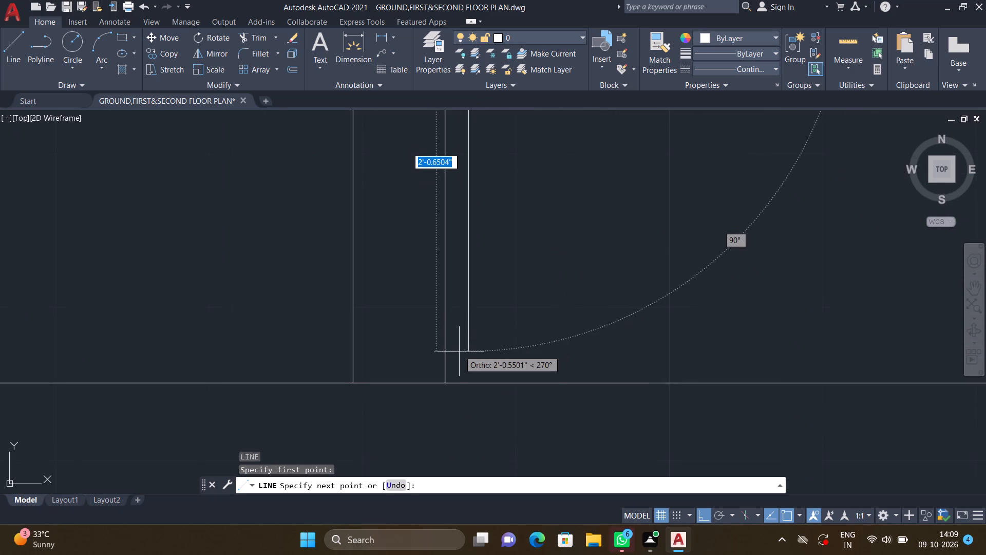
{"action": "left_click", "coordinate": [464, 365]}
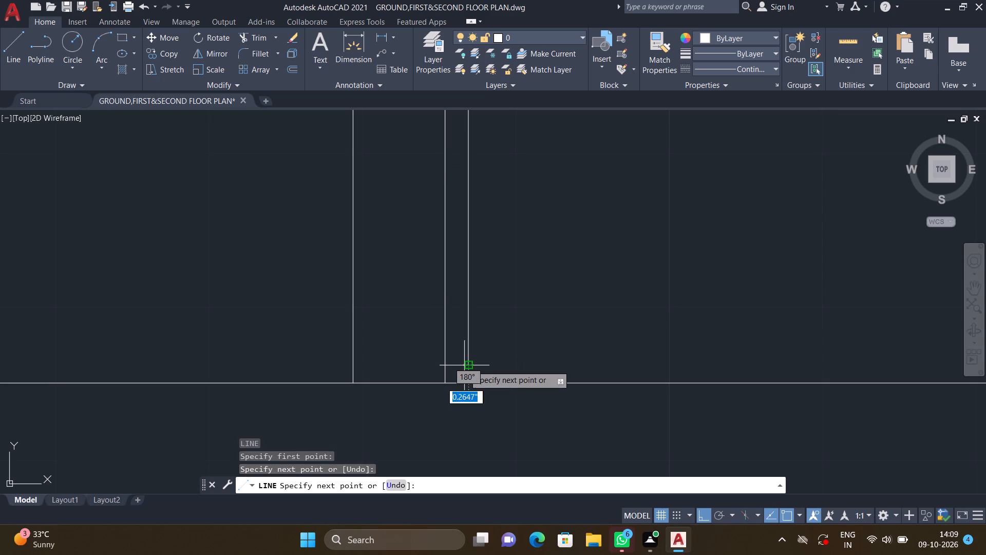
{"action": "key", "text": "Return"}
With ortho off, draw a slightly slanted line about 2'-1.5" long beside the vertical line, starting about 2.6" from its upper end.
{"action": "scroll", "coordinate": [536, 305], "scroll_direction": "down", "scroll_amount": 3}
{"action": "middle_click_drag", "start_coordinate": [529, 279], "coordinate": [493, 330]}
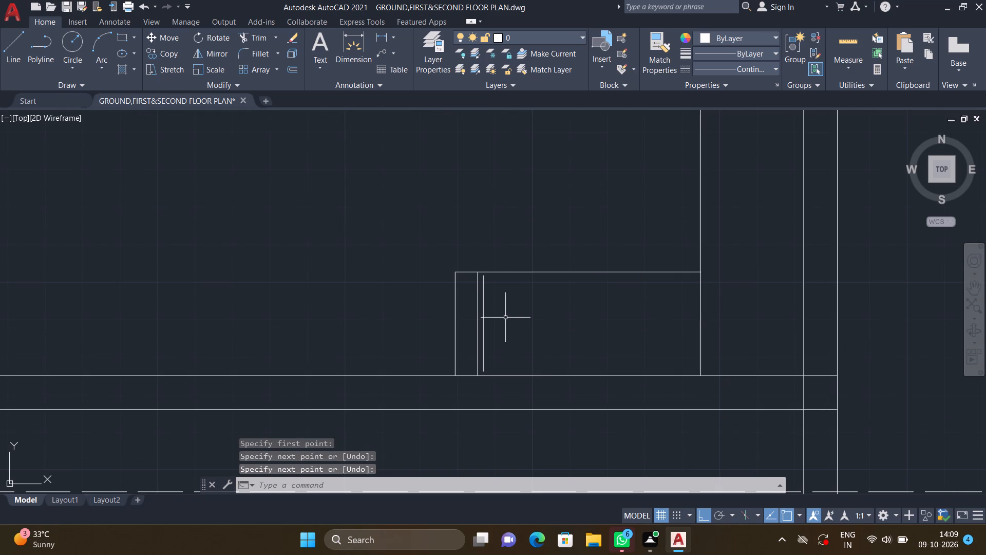
{"action": "key", "text": "F8"}
{"action": "key", "text": "l"}
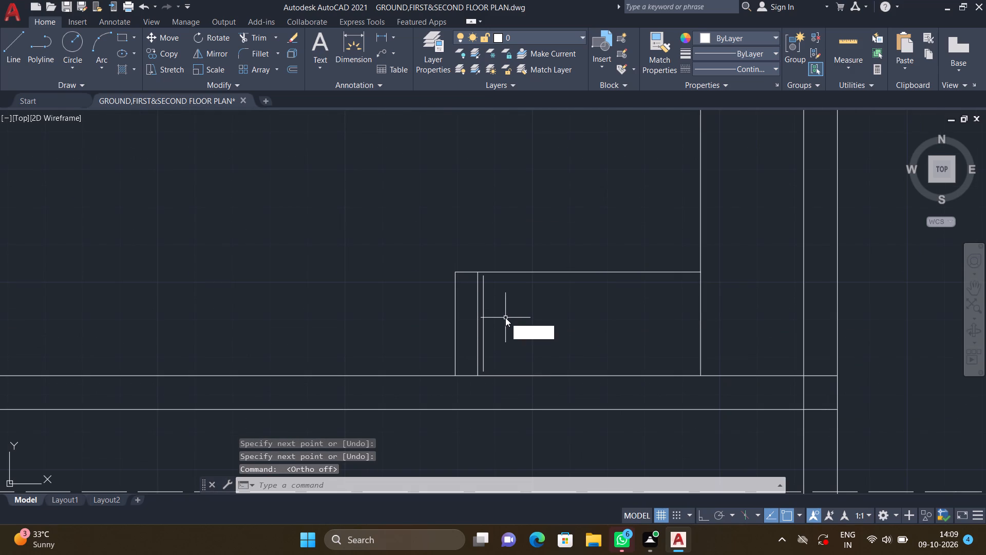
{"action": "key", "text": "Return"}
{"action": "scroll", "coordinate": [488, 280], "scroll_direction": "up", "scroll_amount": 2}
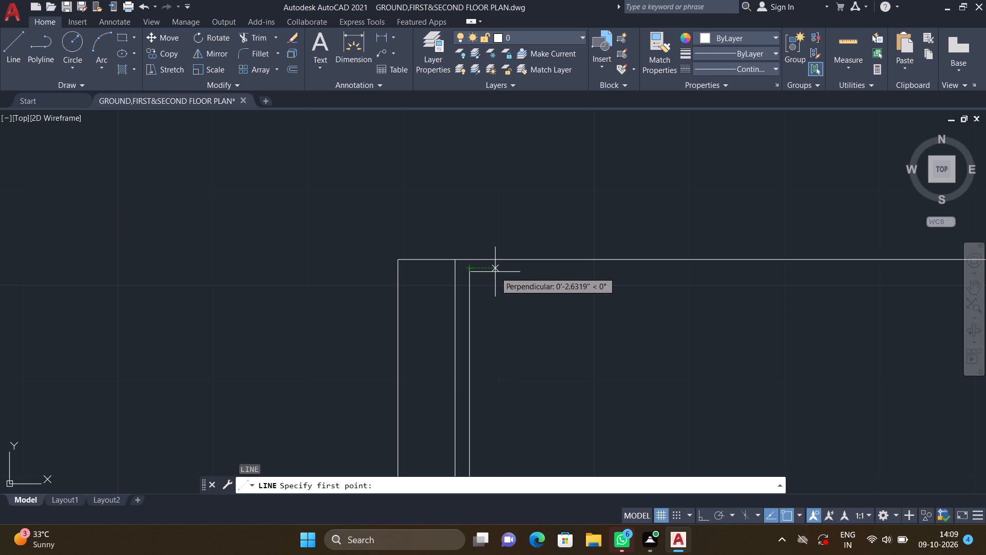
{"action": "left_click", "coordinate": [495, 270]}
{"action": "scroll", "coordinate": [529, 402], "scroll_direction": "down", "scroll_amount": 2}
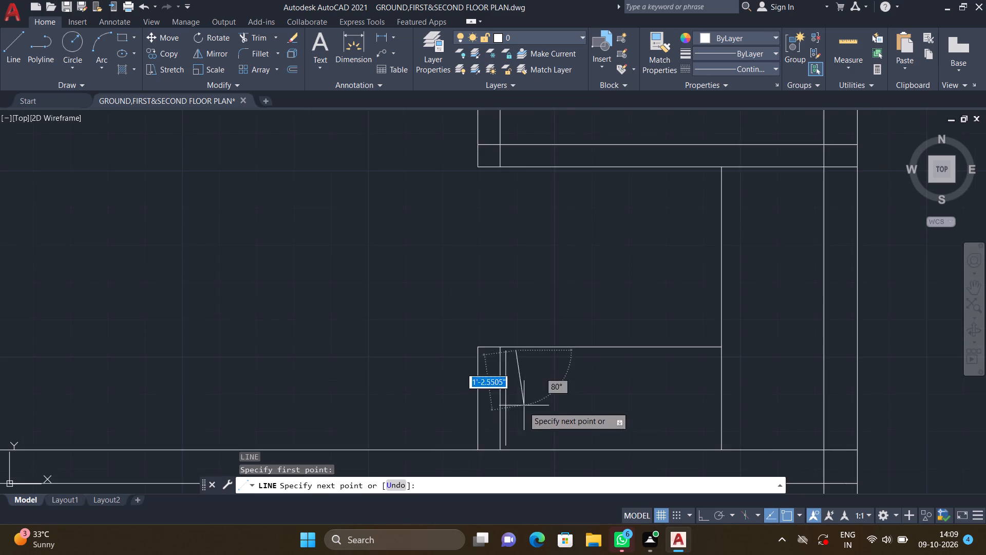
{"action": "middle_click_drag", "start_coordinate": [513, 394], "coordinate": [477, 315]}
{"action": "scroll", "coordinate": [481, 350], "scroll_direction": "up", "scroll_amount": 3}
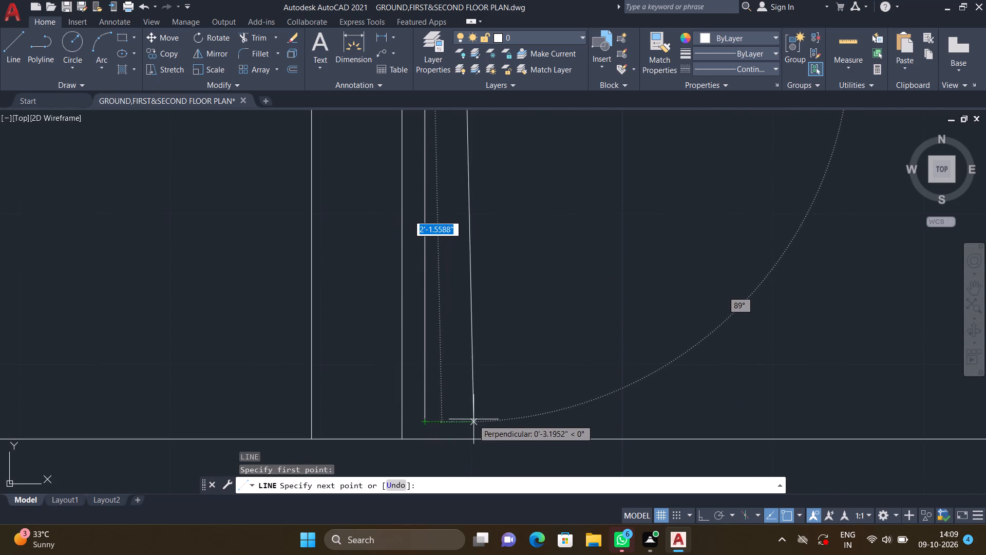
{"action": "double_click", "coordinate": [480, 422]}
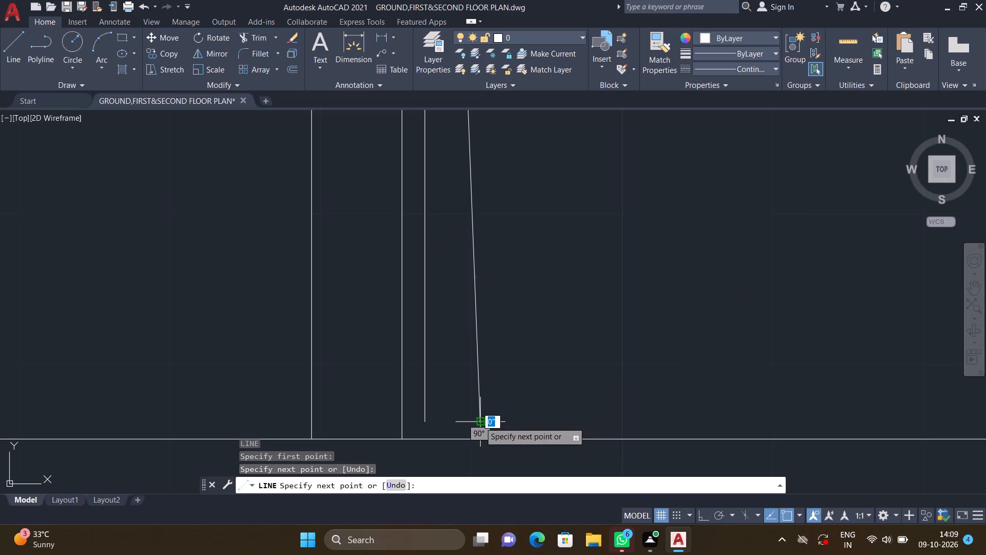
{"action": "key", "text": "Return"}
Copy the vertical and slanted lines as an 8-item array across the small outline with ortho on, spaced about 7.25" apart.
{"action": "scroll", "coordinate": [644, 368], "scroll_direction": "down", "scroll_amount": 2}
{"action": "middle_click_drag", "start_coordinate": [589, 344], "coordinate": [498, 318]}
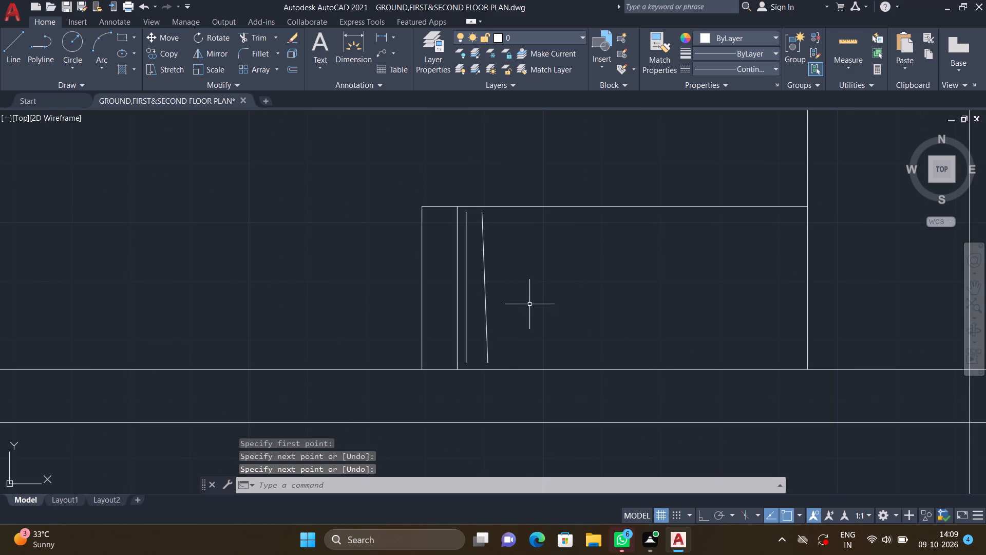
{"action": "middle_click_drag", "start_coordinate": [489, 309], "coordinate": [469, 330]}
{"action": "scroll", "coordinate": [482, 317], "scroll_direction": "up", "scroll_amount": 1}
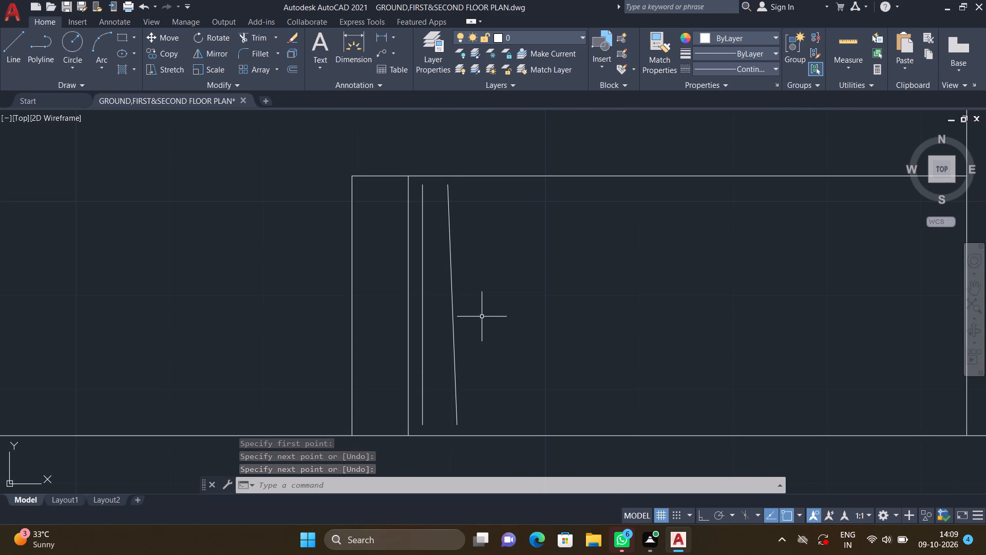
{"action": "type", "text": "co"}
{"action": "key", "text": "Return"}
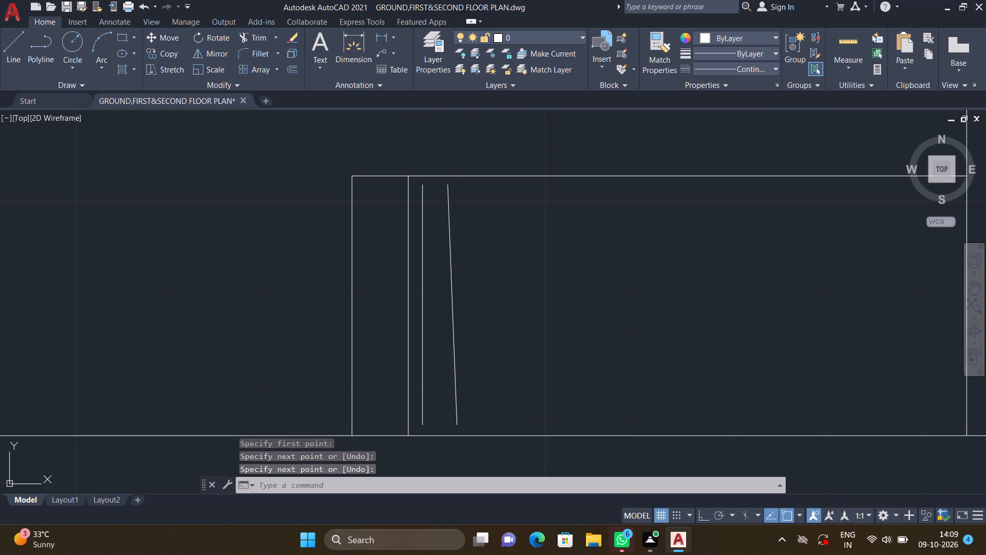
{"action": "left_click_drag", "start_coordinate": [457, 311], "coordinate": [451, 309]}
{"action": "scroll", "coordinate": [418, 301], "scroll_direction": "up", "scroll_amount": 1}
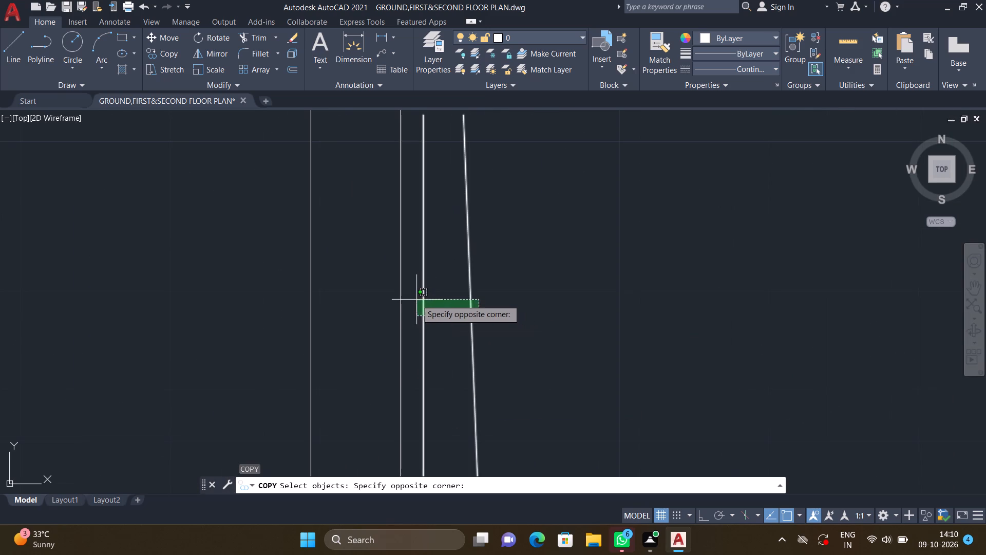
{"action": "left_click", "coordinate": [415, 300]}
{"action": "key", "text": "Return"}
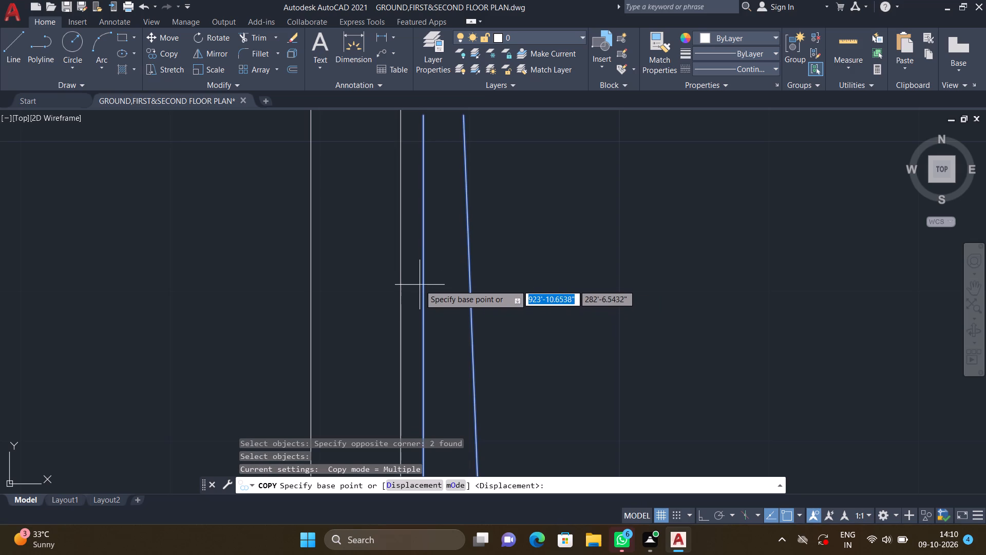
{"action": "left_click", "coordinate": [423, 306]}
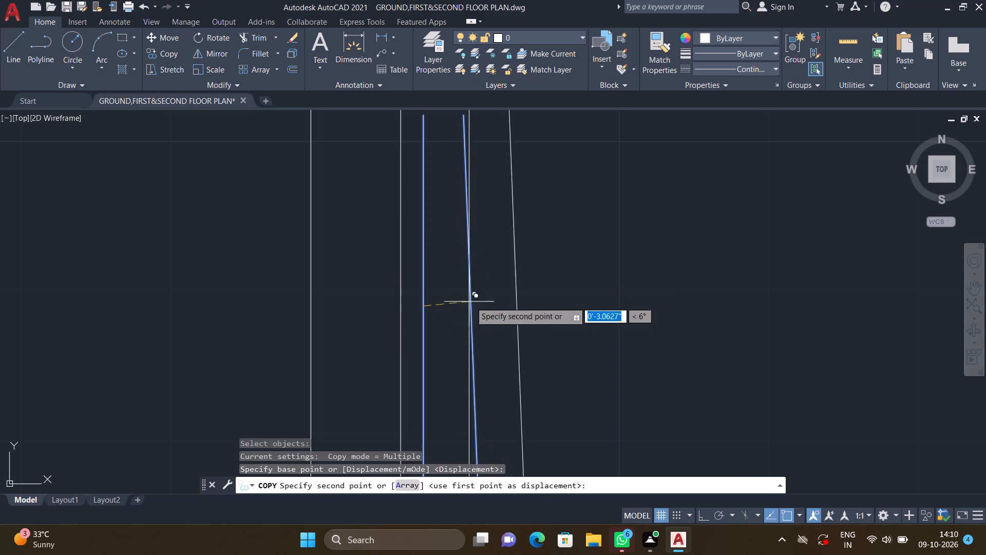
{"action": "scroll", "coordinate": [518, 293], "scroll_direction": "down", "scroll_amount": 2}
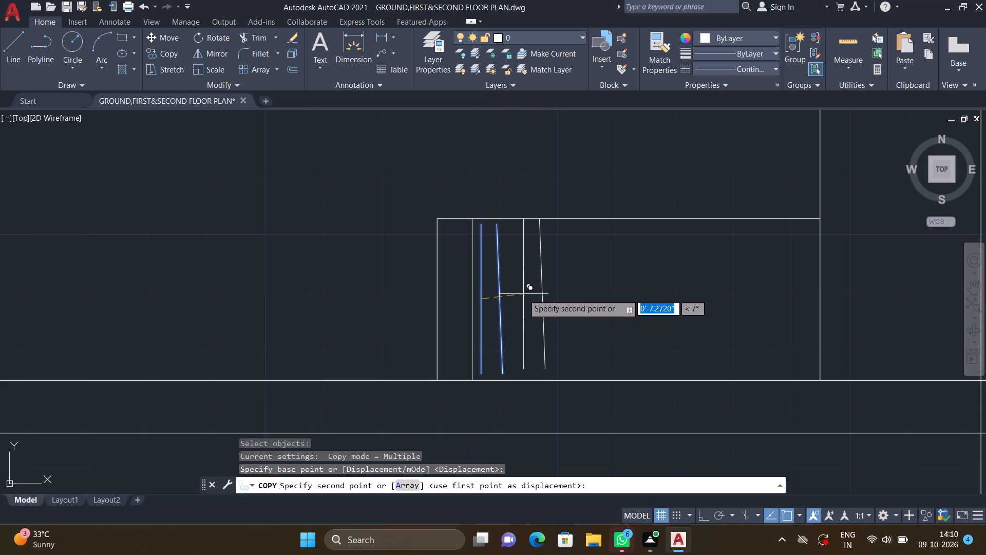
{"action": "key", "text": "F8"}
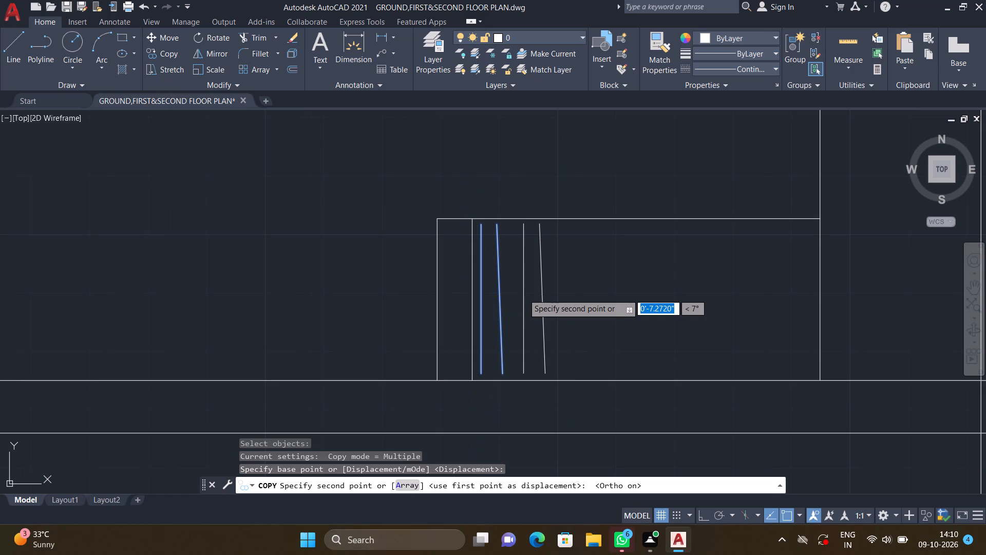
{"action": "scroll", "coordinate": [522, 295], "scroll_direction": "up", "scroll_amount": 1}
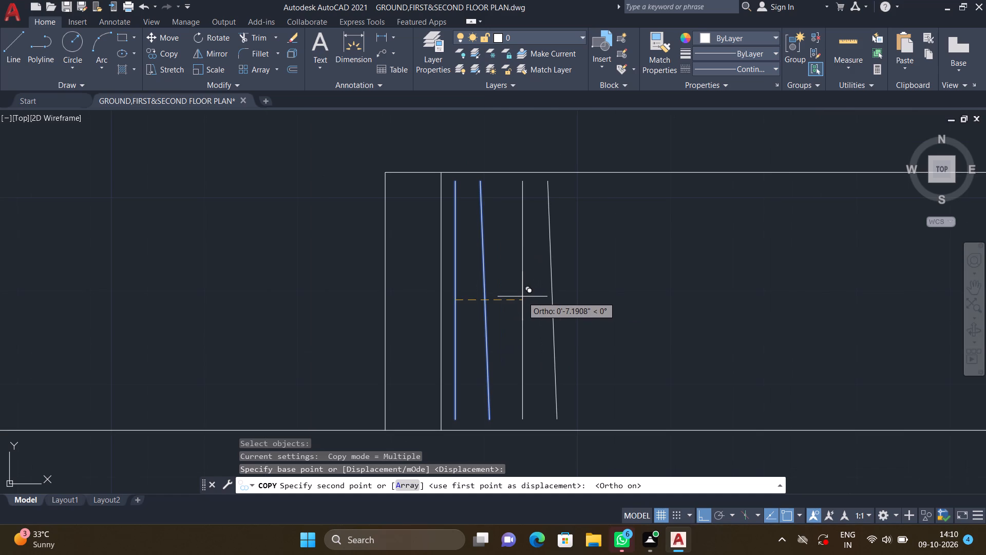
{"action": "key", "text": "a"}
{"action": "key", "text": "Return"}
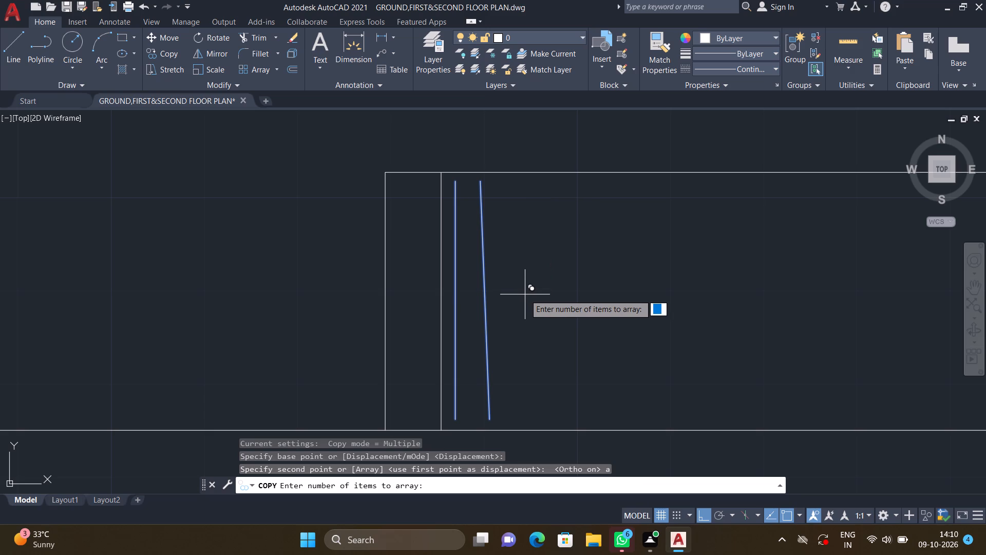
{"action": "scroll", "coordinate": [525, 294], "scroll_direction": "down", "scroll_amount": 1}
{"action": "middle_click_drag", "start_coordinate": [512, 286], "coordinate": [499, 282]}
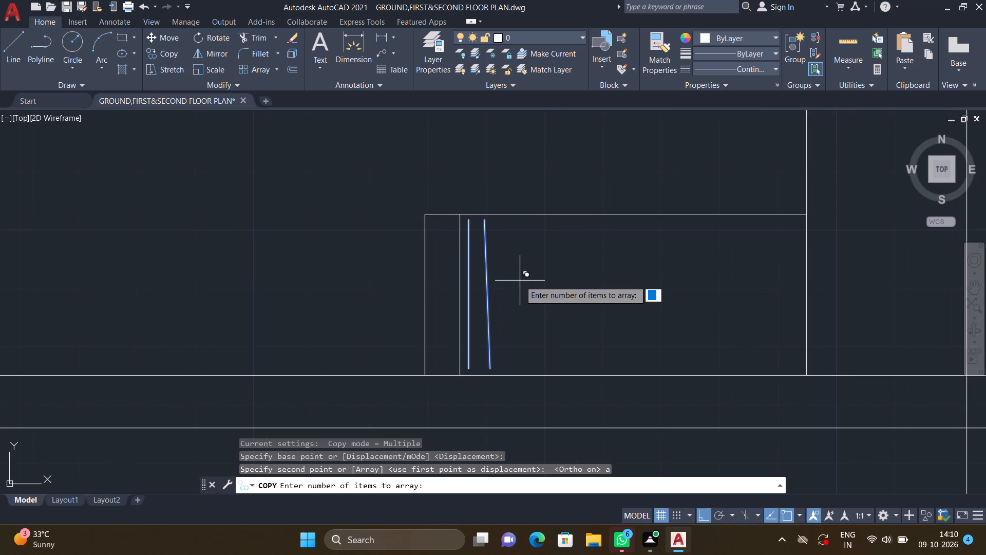
{"action": "key", "text": "8"}
{"action": "key", "text": "Return"}
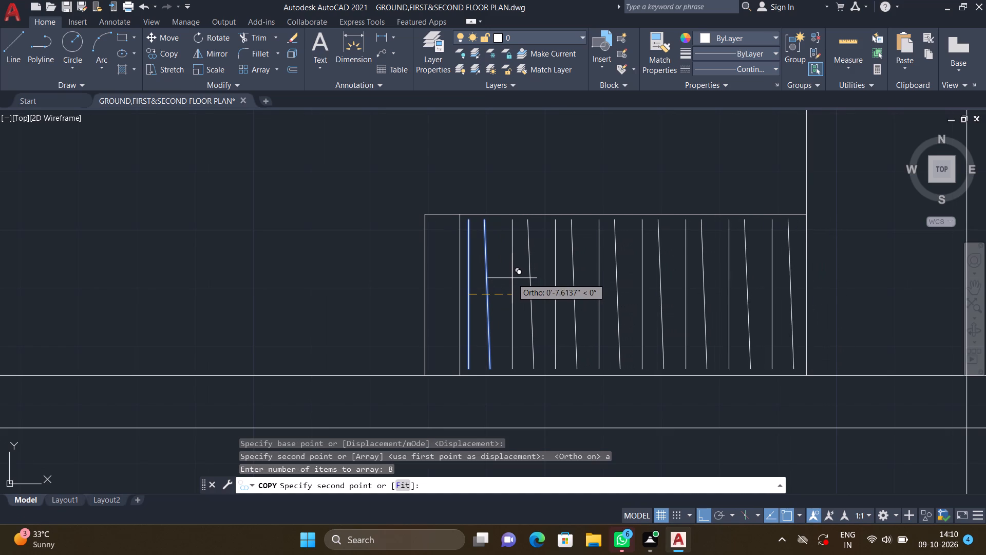
{"action": "left_click", "coordinate": [511, 277]}
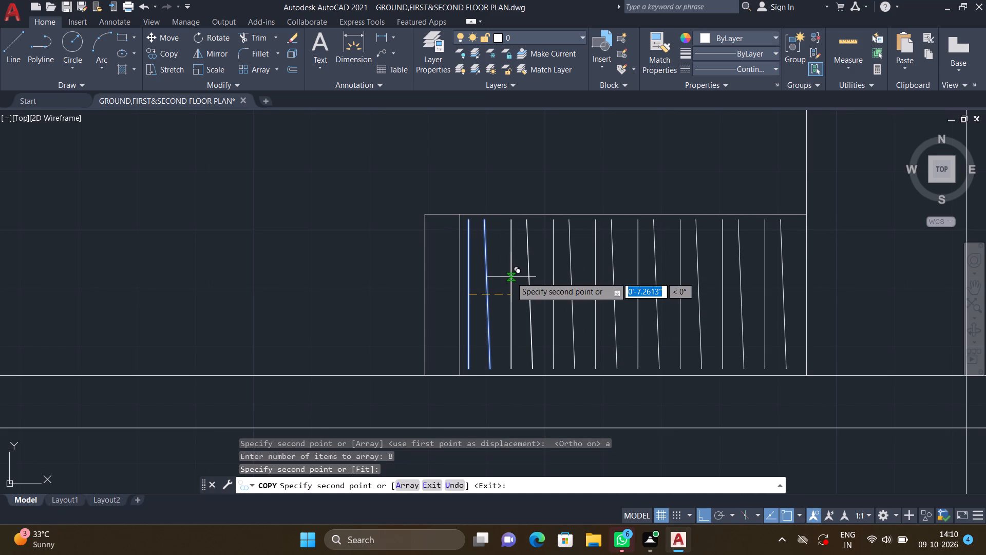
{"action": "key", "text": "Return"}
{"action": "scroll", "coordinate": [603, 305], "scroll_direction": "down", "scroll_amount": 1}
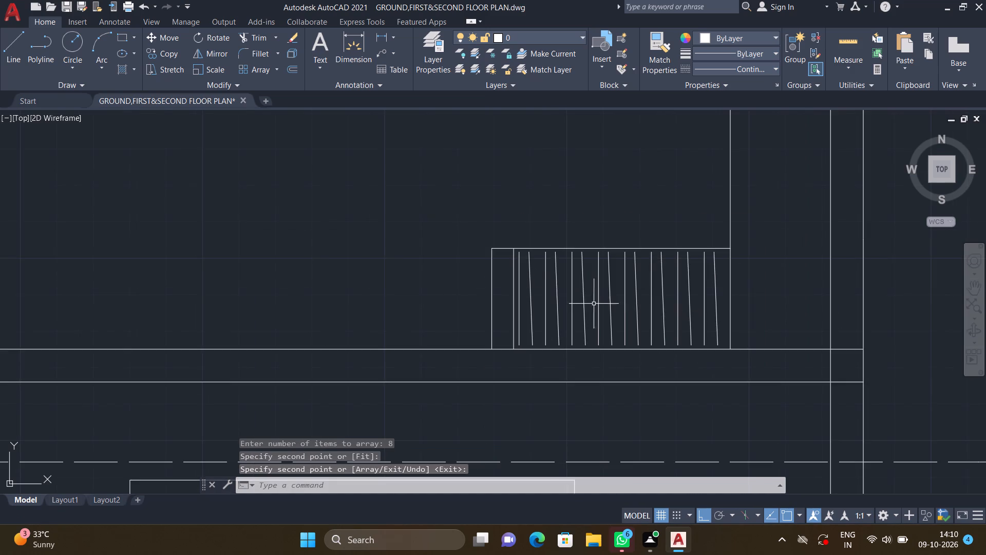
Draw a horizontal line at mid-height through the small outline's lines, from beside the partition stub to just past the last slanted line.
{"action": "middle_click_drag", "start_coordinate": [579, 300], "coordinate": [462, 272]}
{"action": "key", "text": "l"}
{"action": "key", "text": "Return"}
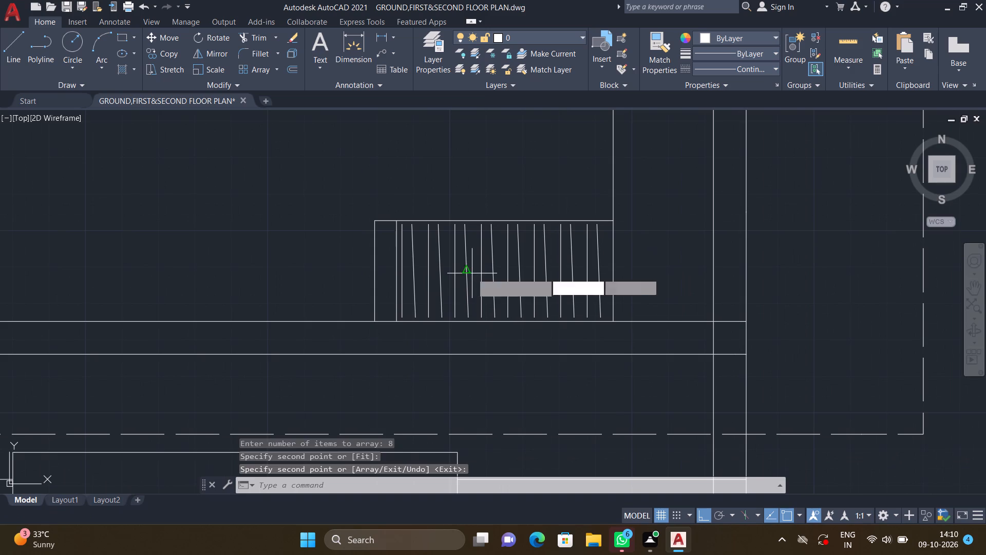
{"action": "scroll", "coordinate": [421, 271], "scroll_direction": "down", "scroll_amount": 1}
{"action": "scroll", "coordinate": [421, 272], "scroll_direction": "up", "scroll_amount": 4}
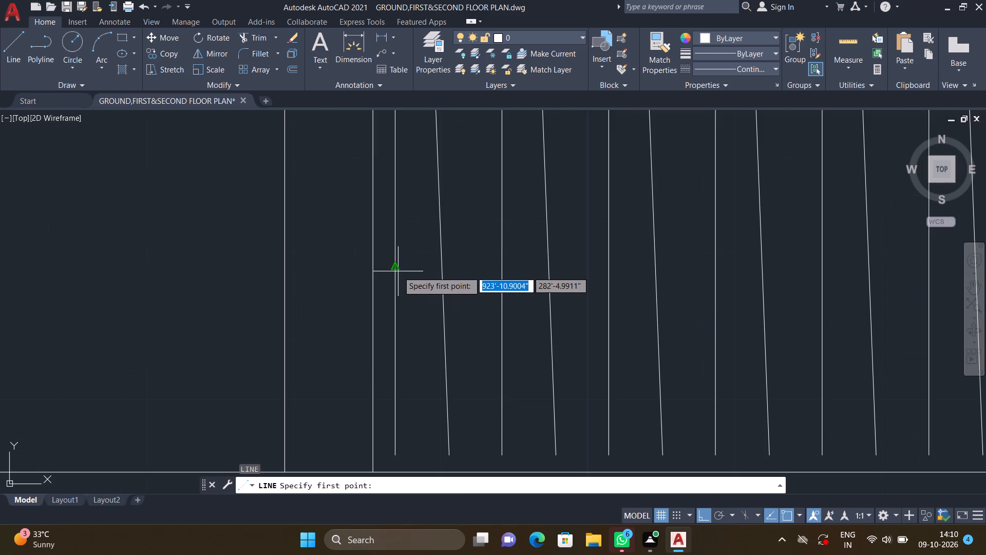
{"action": "left_click", "coordinate": [381, 267]}
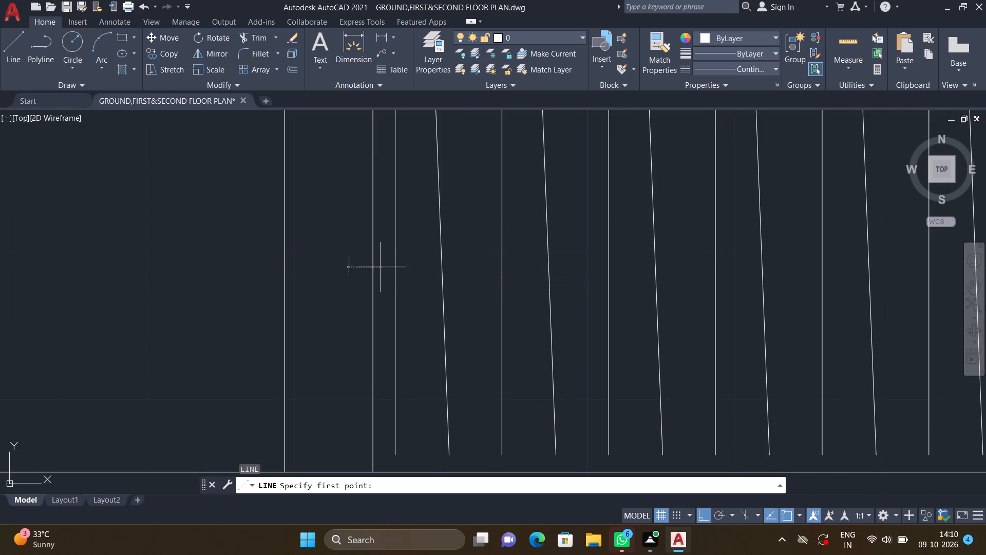
{"action": "scroll", "coordinate": [534, 277], "scroll_direction": "down", "scroll_amount": 2}
{"action": "middle_click_drag", "start_coordinate": [628, 269], "coordinate": [489, 253]}
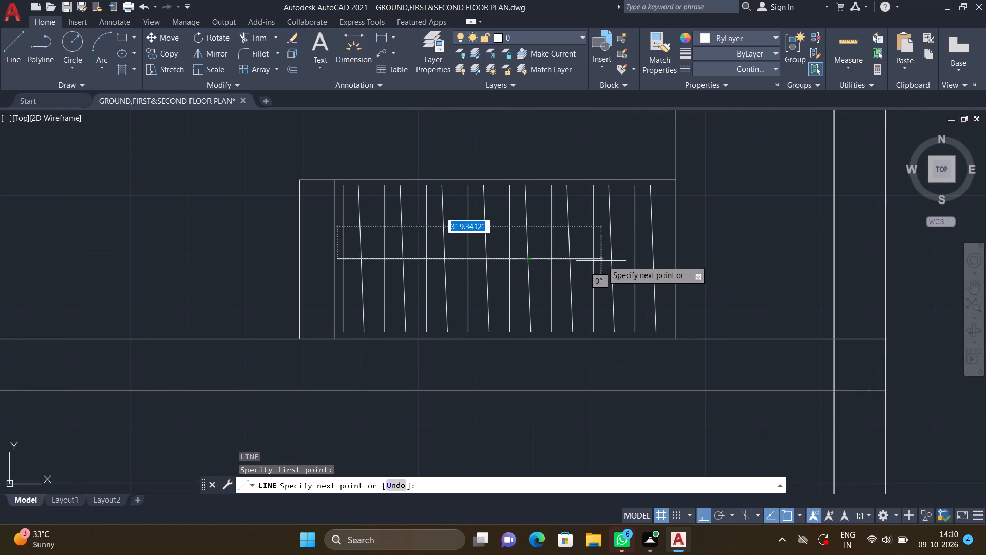
{"action": "scroll", "coordinate": [629, 261], "scroll_direction": "up", "scroll_amount": 2}
{"action": "left_click", "coordinate": [708, 254]}
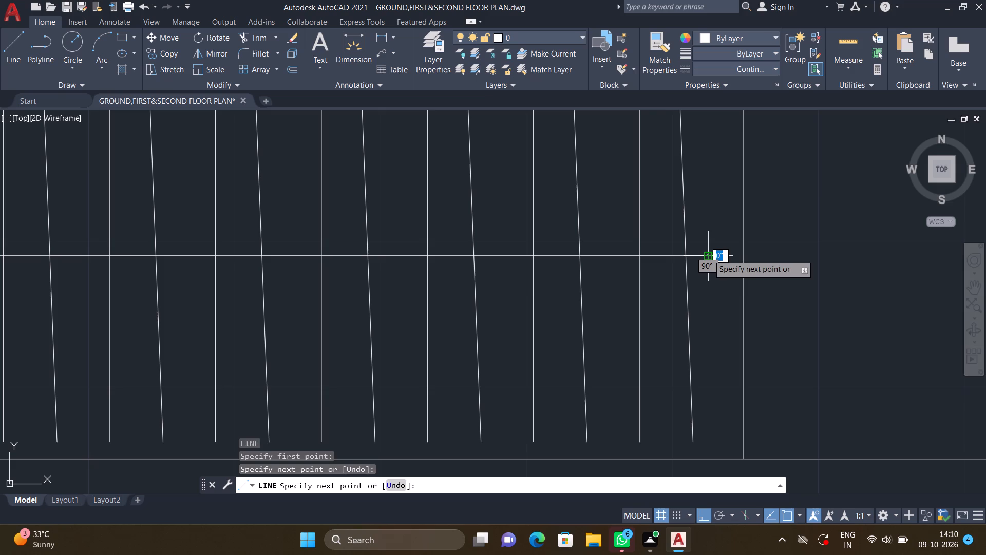
{"action": "key", "text": "Return"}
Draw a horizontal line about 2'-0.5" long atop the narrow strip beside the outer wall, just below the room's upper horizontal wall.
{"action": "scroll", "coordinate": [564, 318], "scroll_direction": "down", "scroll_amount": 2}
{"action": "middle_click_drag", "start_coordinate": [354, 329], "coordinate": [491, 331]}
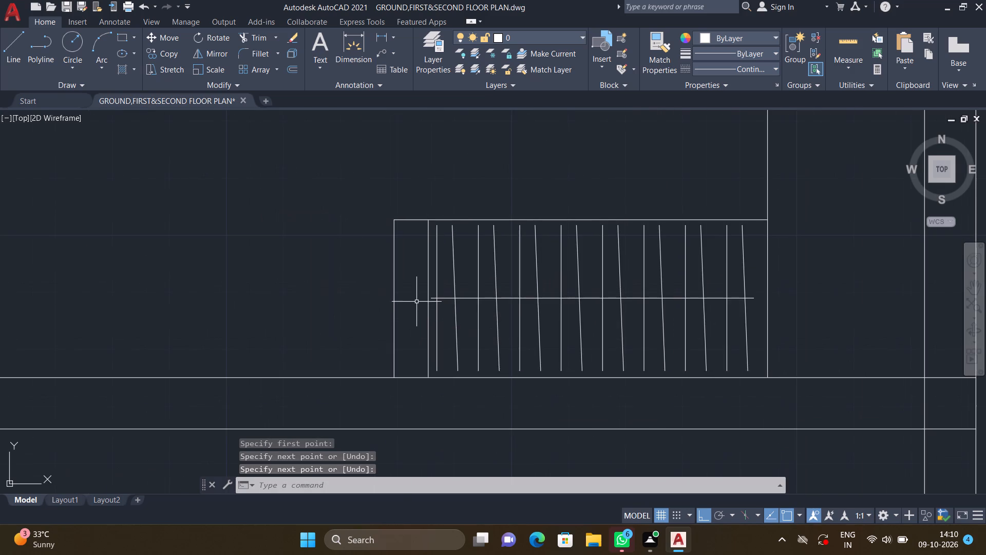
{"action": "scroll", "coordinate": [416, 301], "scroll_direction": "up", "scroll_amount": 3}
{"action": "scroll", "coordinate": [457, 287], "scroll_direction": "up", "scroll_amount": 3}
{"action": "scroll", "coordinate": [485, 300], "scroll_direction": "down", "scroll_amount": 9}
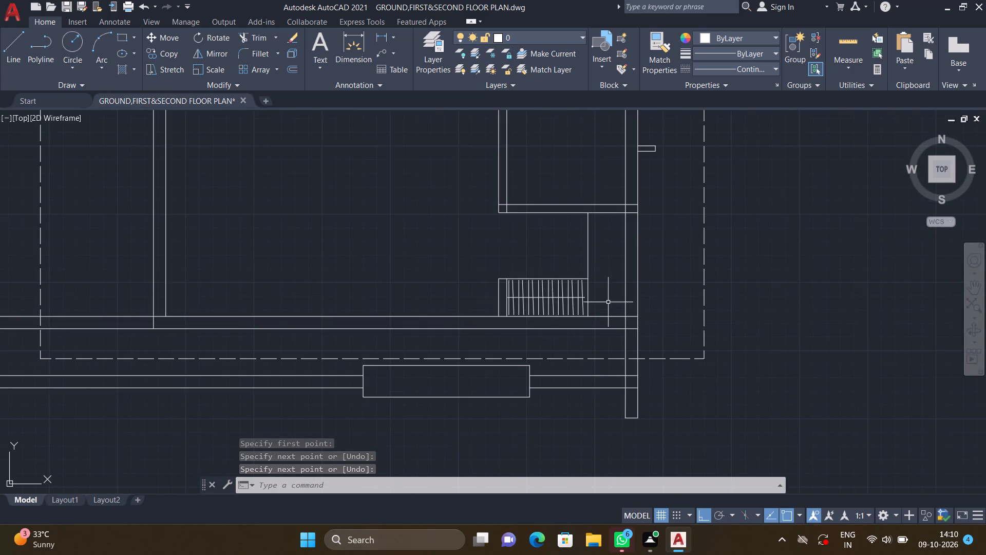
{"action": "middle_click_drag", "start_coordinate": [584, 299], "coordinate": [481, 293]}
{"action": "scroll", "coordinate": [500, 224], "scroll_direction": "up", "scroll_amount": 2}
{"action": "middle_click_drag", "start_coordinate": [495, 229], "coordinate": [502, 286]}
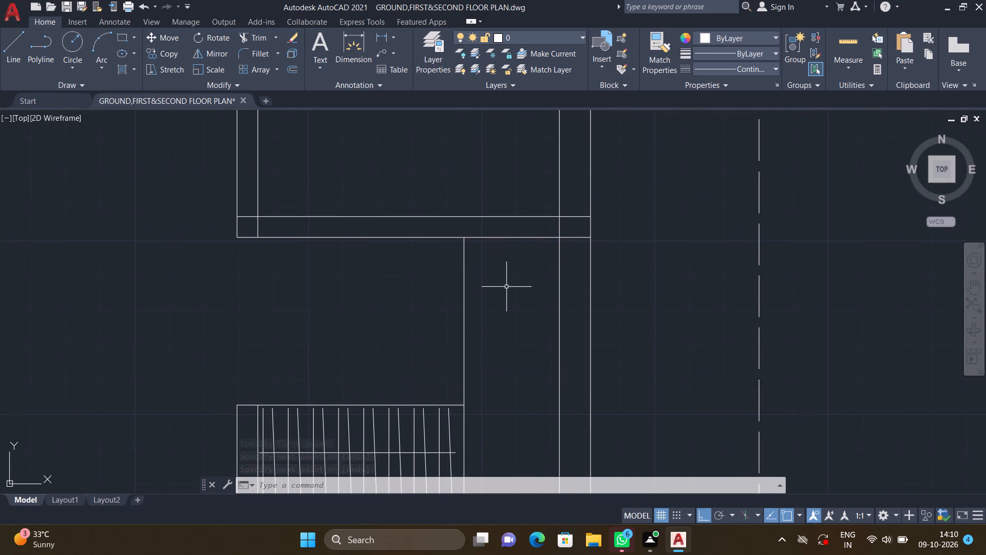
{"action": "scroll", "coordinate": [509, 269], "scroll_direction": "up", "scroll_amount": 1}
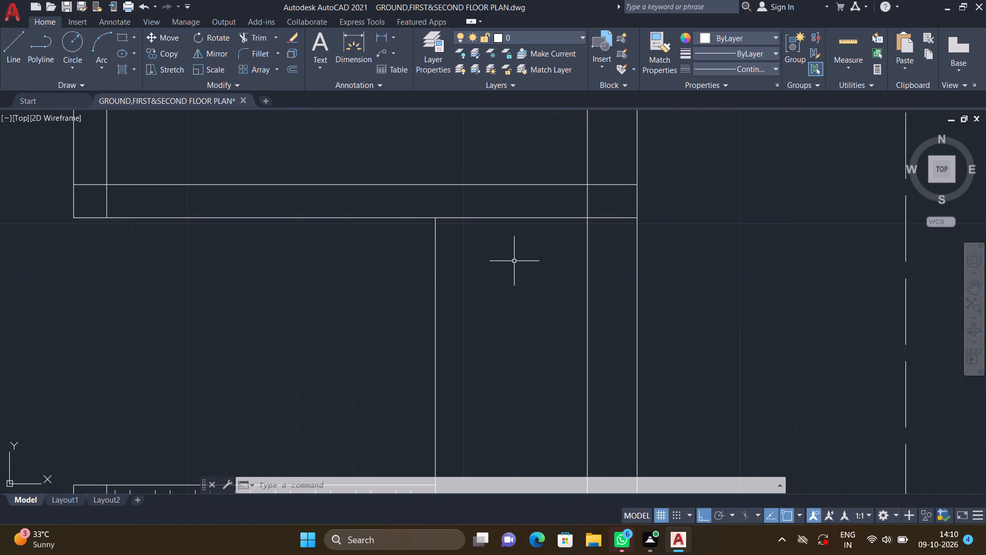
{"action": "scroll", "coordinate": [515, 257], "scroll_direction": "up", "scroll_amount": 2}
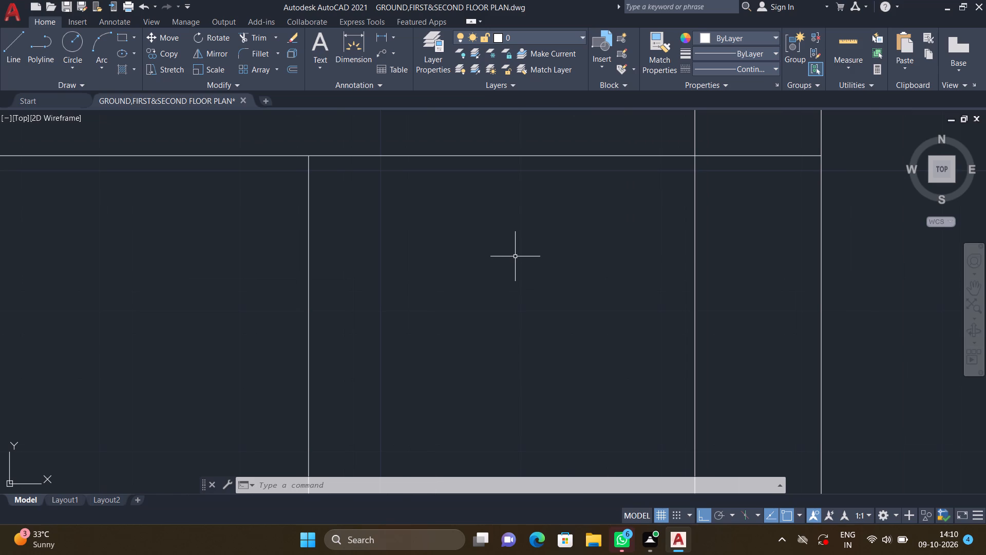
{"action": "key", "text": "l"}
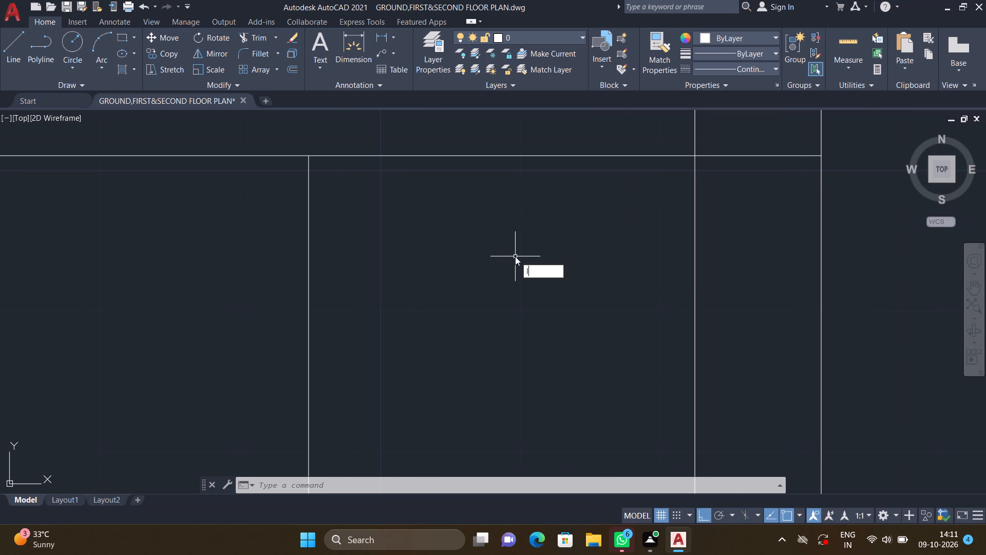
{"action": "key", "text": "Return"}
{"action": "scroll", "coordinate": [486, 256], "scroll_direction": "down", "scroll_amount": 2}
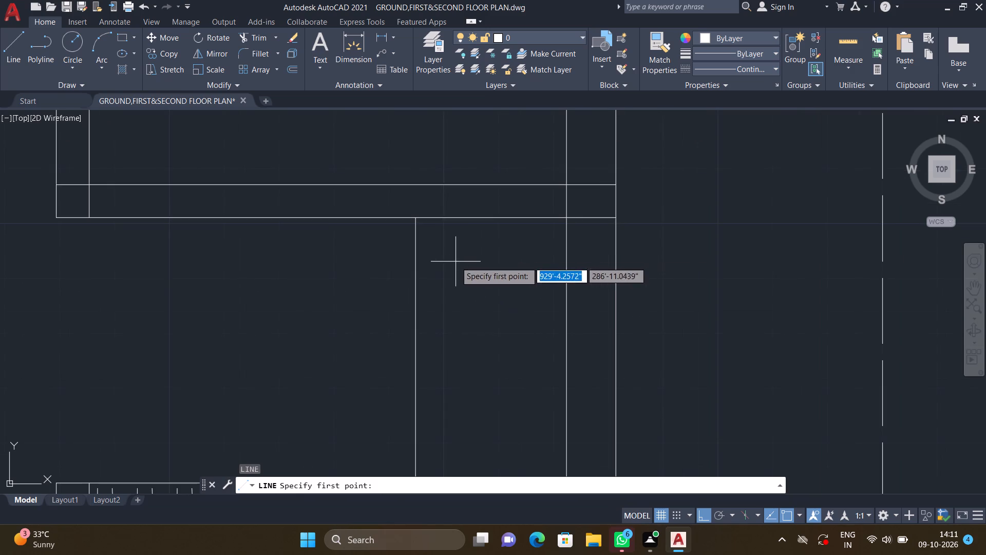
{"action": "middle_click_drag", "start_coordinate": [456, 257], "coordinate": [526, 247]}
{"action": "scroll", "coordinate": [502, 231], "scroll_direction": "up", "scroll_amount": 3}
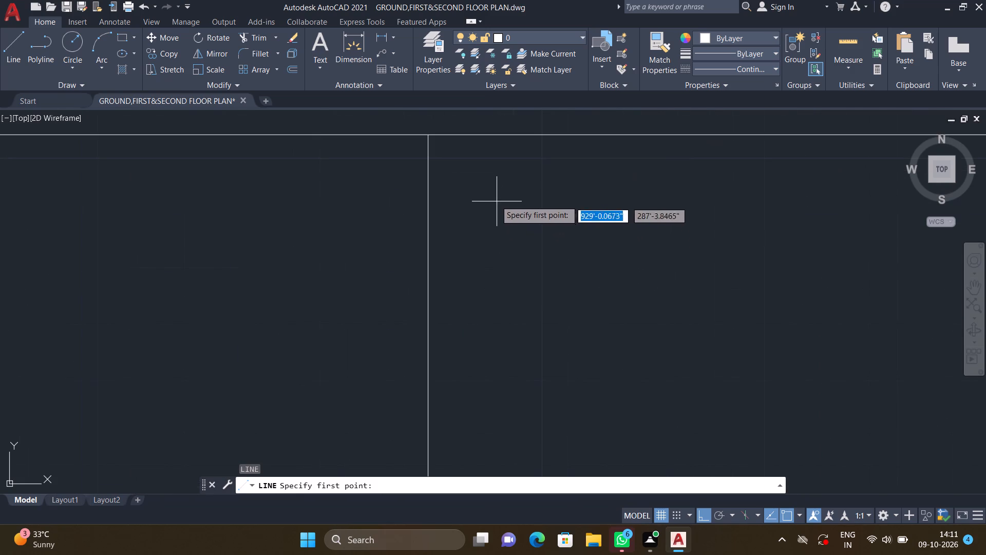
{"action": "middle_click_drag", "start_coordinate": [522, 257], "coordinate": [407, 317]}
{"action": "scroll", "coordinate": [409, 307], "scroll_direction": "down", "scroll_amount": 2}
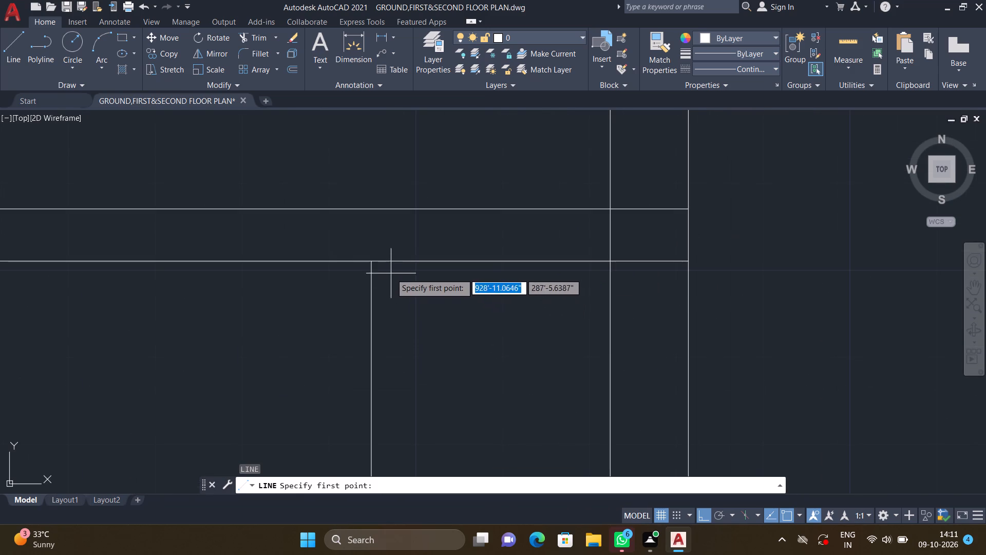
{"action": "scroll", "coordinate": [392, 274], "scroll_direction": "up", "scroll_amount": 2}
{"action": "double_click", "coordinate": [367, 267]}
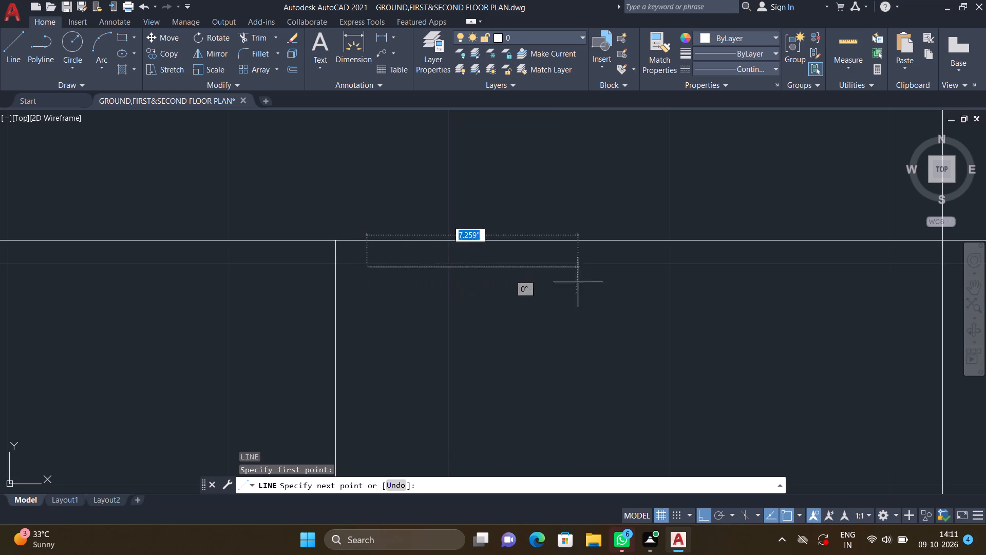
{"action": "scroll", "coordinate": [671, 277], "scroll_direction": "down", "scroll_amount": 2}
{"action": "middle_click_drag", "start_coordinate": [689, 279], "coordinate": [591, 271]}
{"action": "scroll", "coordinate": [651, 270], "scroll_direction": "up", "scroll_amount": 2}
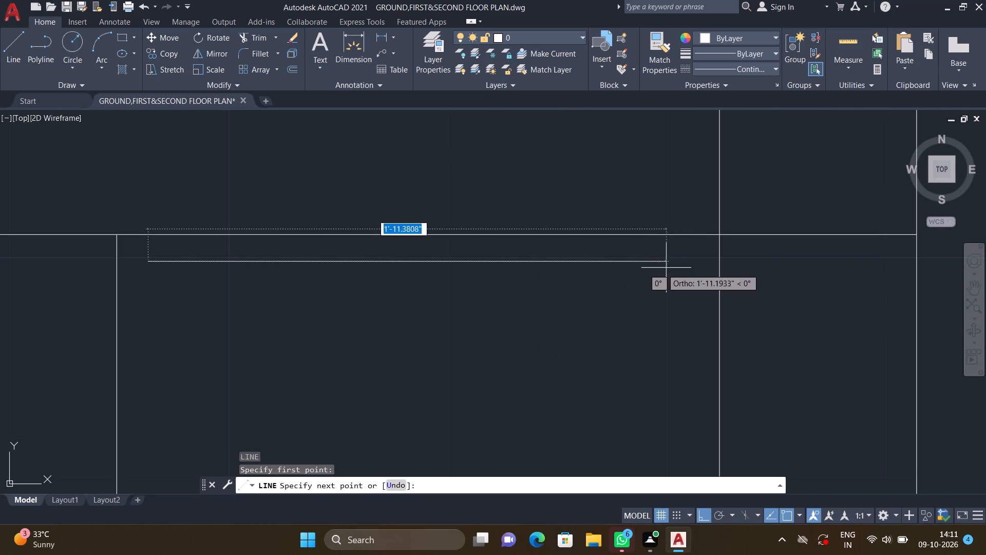
{"action": "double_click", "coordinate": [689, 260]}
{"action": "key", "text": "Return"}
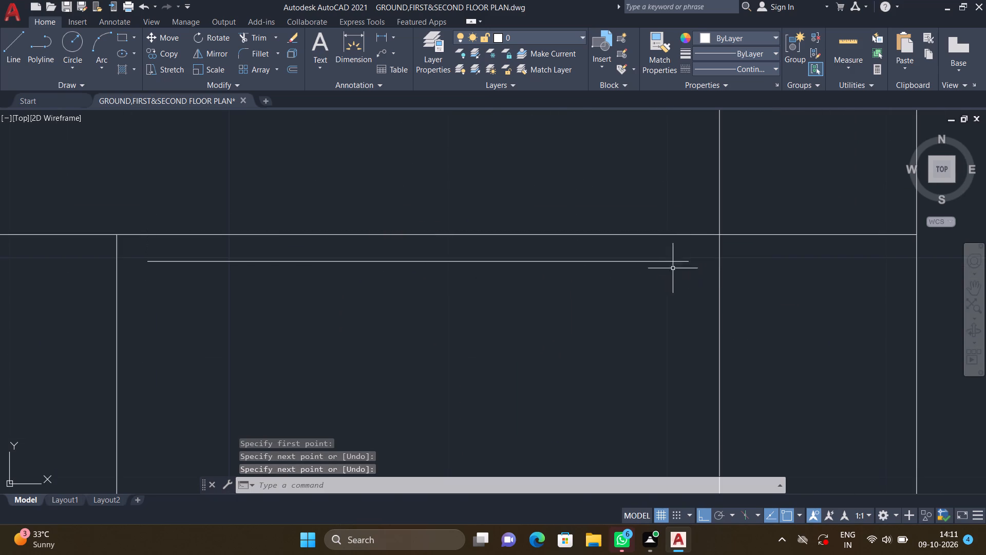
With ortho off, draw a slightly slanted line about 2'-0.8" long below the strip's horizontal line, starting about 2.4" beneath its inner end.
{"action": "scroll", "coordinate": [529, 325], "scroll_direction": "down", "scroll_amount": 1}
{"action": "middle_click_drag", "start_coordinate": [450, 329], "coordinate": [468, 274]}
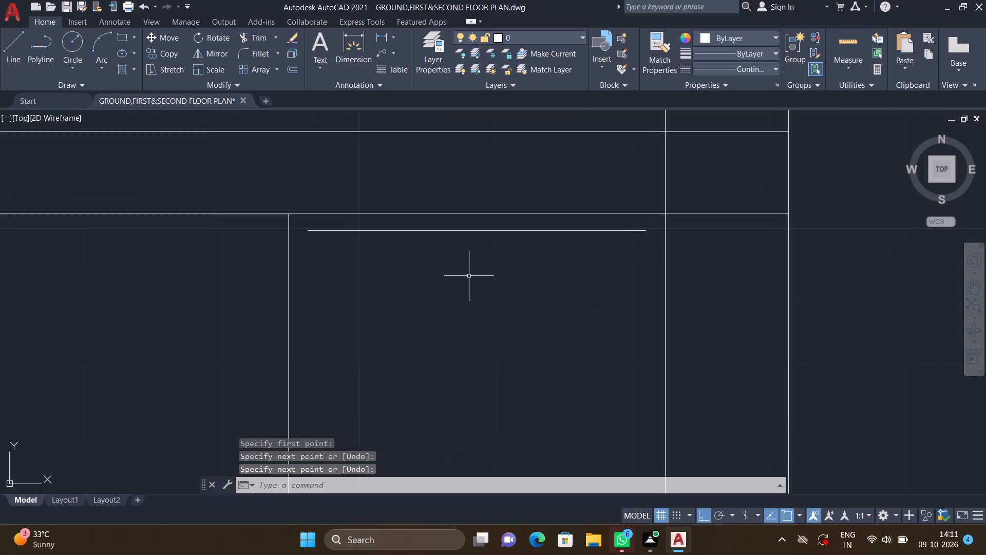
{"action": "key", "text": "F8"}
{"action": "key", "text": "l"}
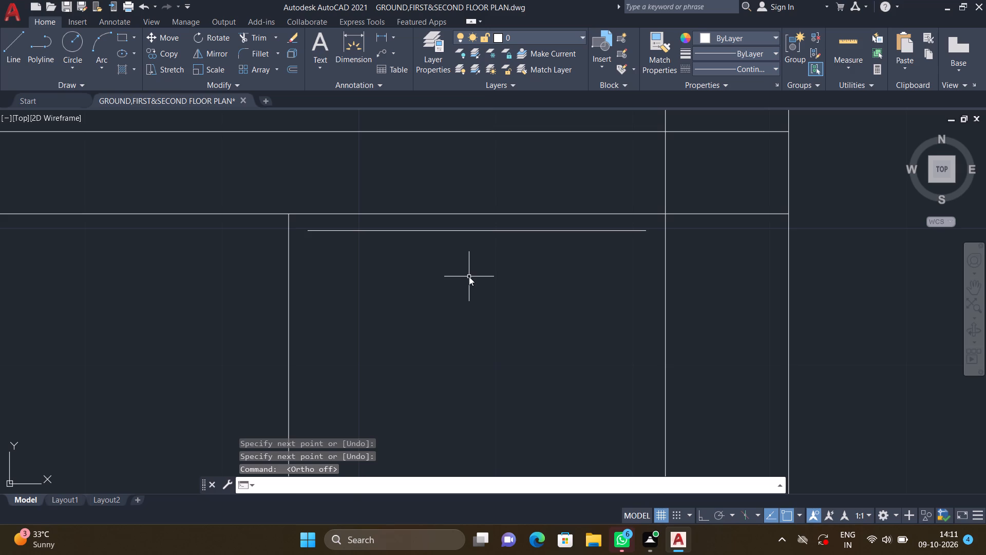
{"action": "key", "text": "Return"}
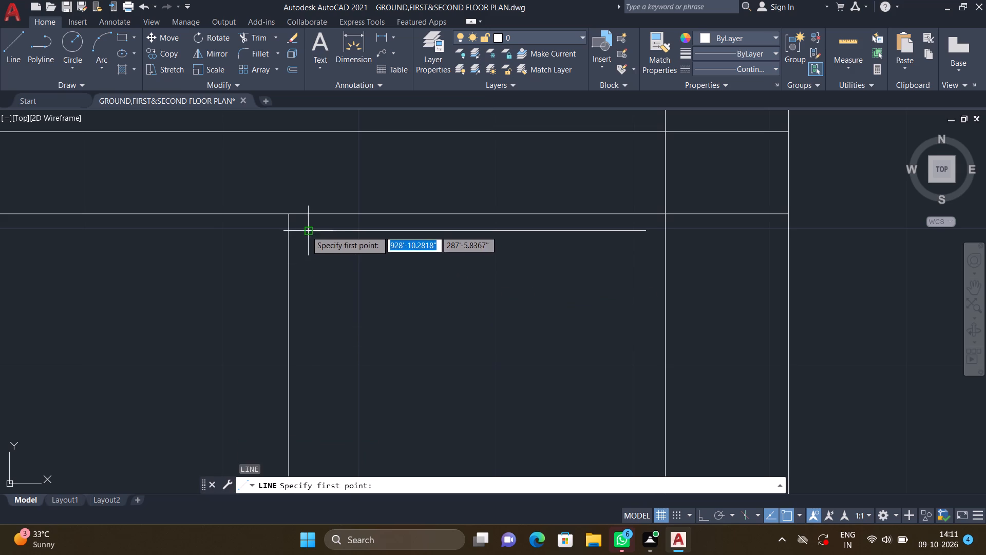
{"action": "double_click", "coordinate": [309, 263]}
{"action": "scroll", "coordinate": [469, 300], "scroll_direction": "down", "scroll_amount": 2}
{"action": "middle_click_drag", "start_coordinate": [497, 289], "coordinate": [480, 286]}
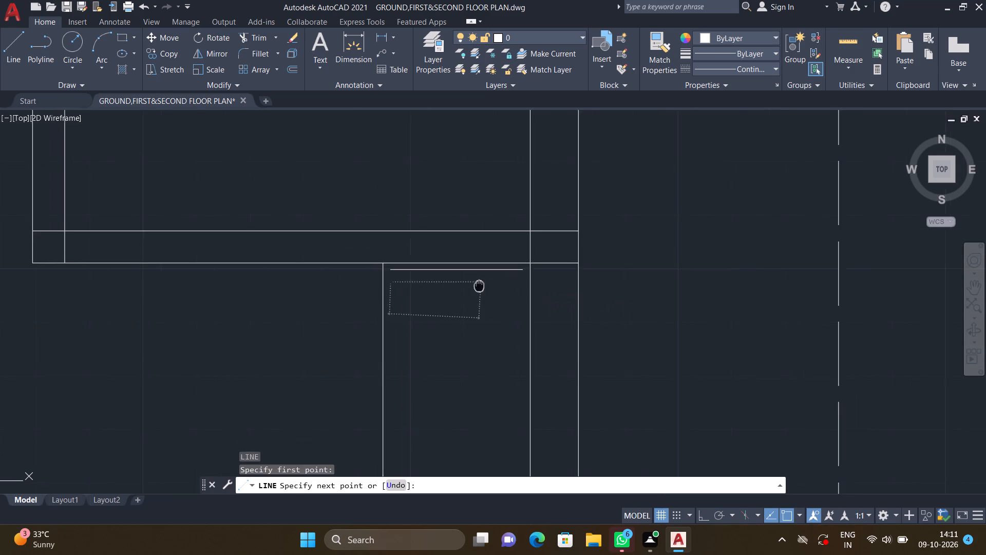
{"action": "middle_click_drag", "start_coordinate": [480, 286], "coordinate": [485, 287]}
{"action": "scroll", "coordinate": [533, 286], "scroll_direction": "up", "scroll_amount": 3}
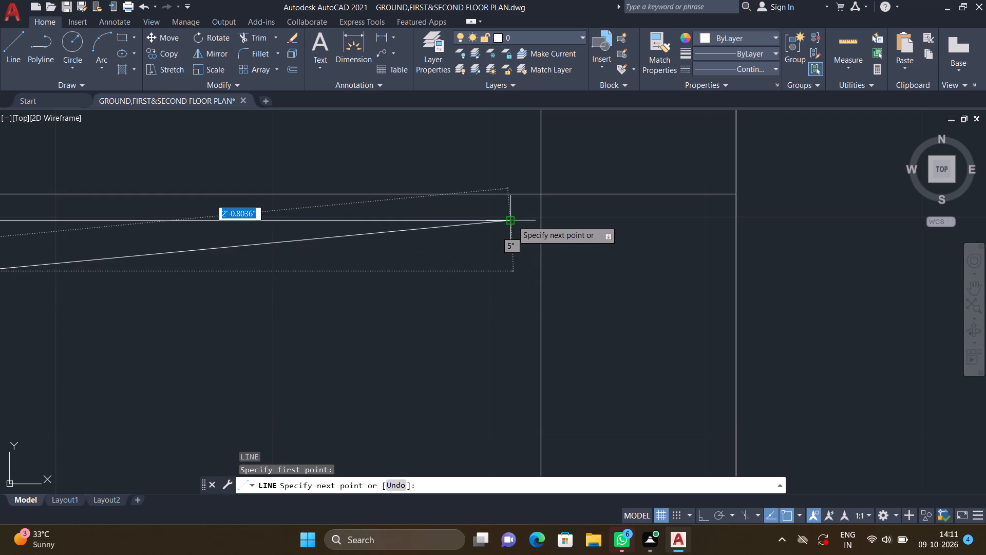
{"action": "double_click", "coordinate": [515, 317]}
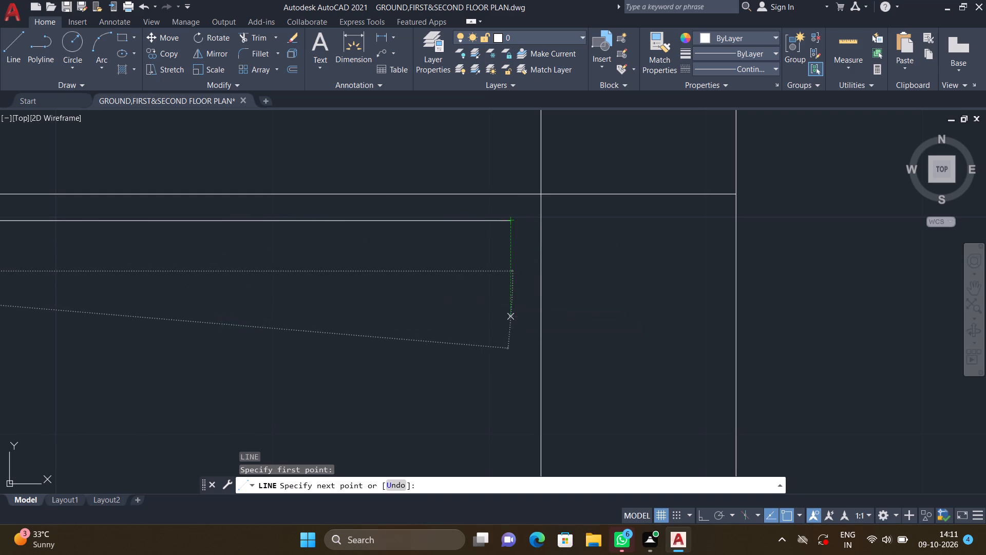
{"action": "key", "text": "Return"}
Copy the strip's horizontal and slanted lines downward as a 10-item array with ortho on, spaced about 7.7" apart.
{"action": "scroll", "coordinate": [470, 337], "scroll_direction": "down", "scroll_amount": 1}
{"action": "middle_click_drag", "start_coordinate": [363, 339], "coordinate": [383, 331]}
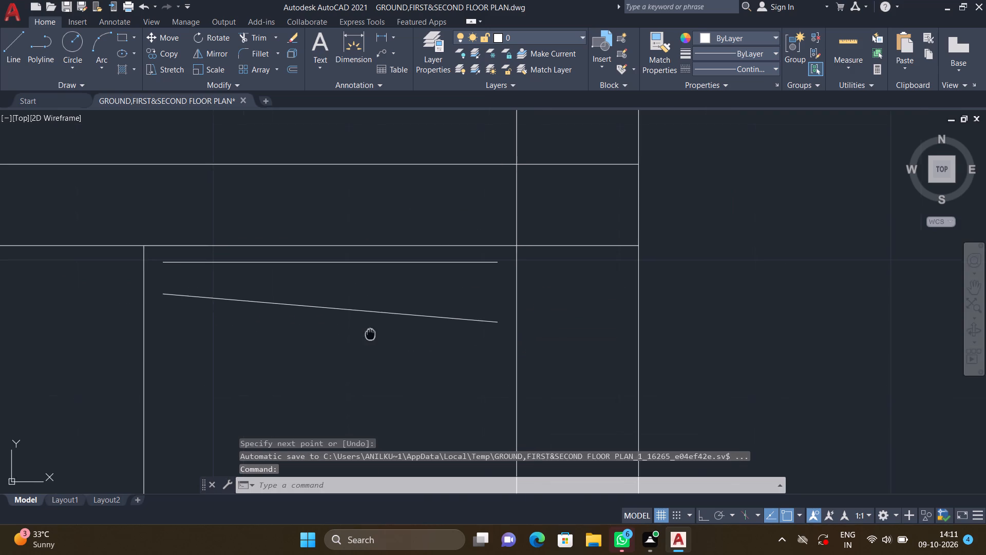
{"action": "middle_click_drag", "start_coordinate": [383, 331], "coordinate": [426, 330]}
{"action": "scroll", "coordinate": [429, 330], "scroll_direction": "down", "scroll_amount": 1}
{"action": "middle_click_drag", "start_coordinate": [414, 307], "coordinate": [442, 288]}
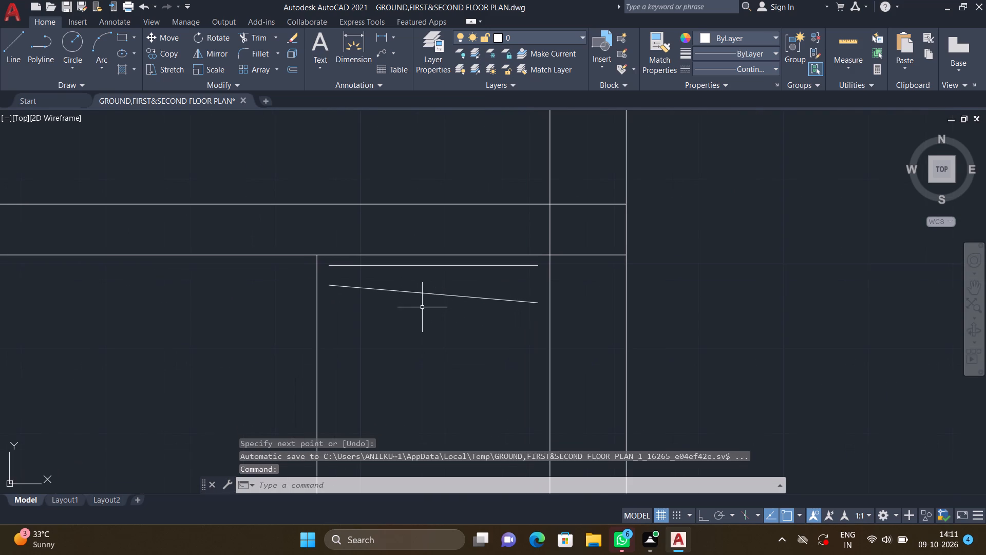
{"action": "scroll", "coordinate": [423, 307], "scroll_direction": "up", "scroll_amount": 1}
{"action": "type", "text": "co"}
{"action": "key", "text": "Return"}
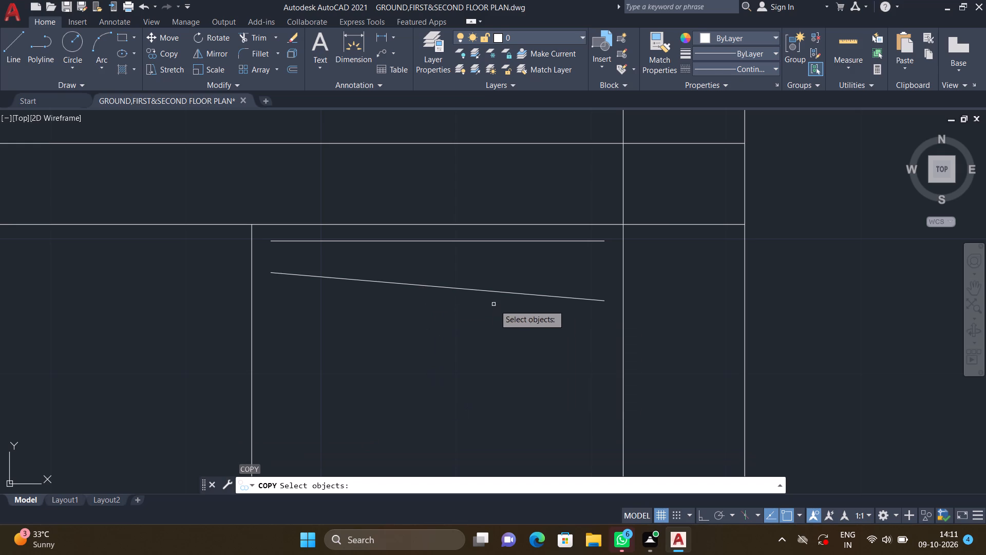
{"action": "left_click_drag", "start_coordinate": [529, 320], "coordinate": [514, 302]}
{"action": "left_click", "coordinate": [434, 234]}
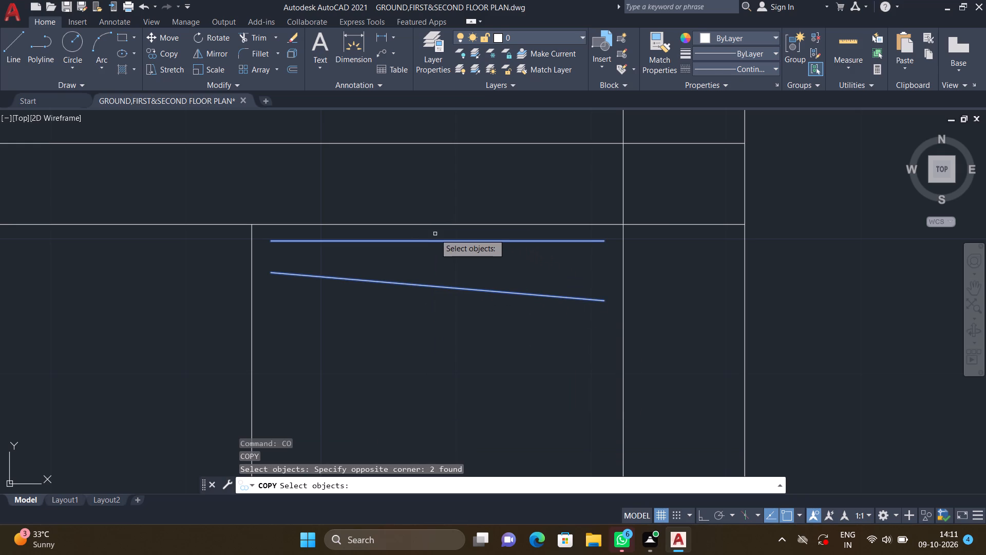
{"action": "key", "text": "Return"}
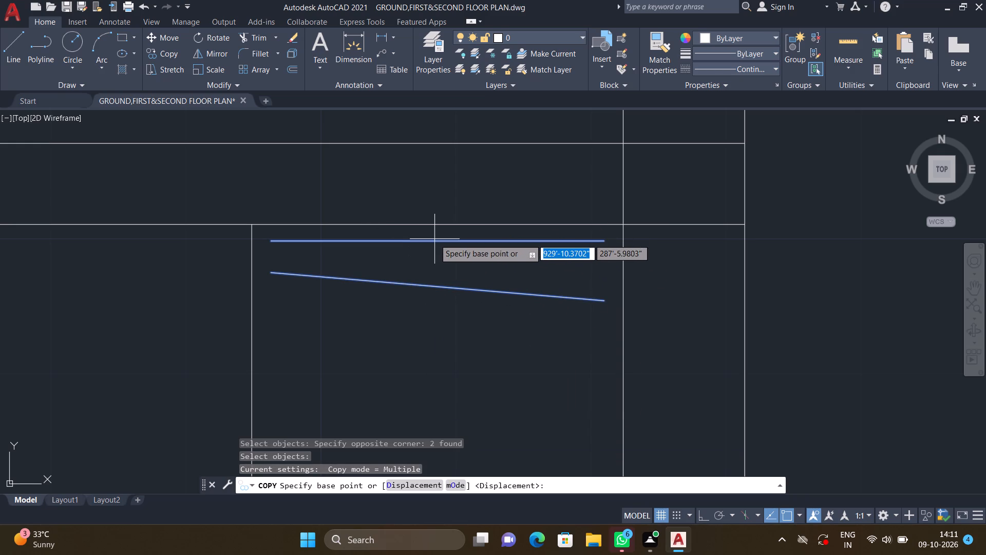
{"action": "left_click", "coordinate": [435, 239]}
{"action": "scroll", "coordinate": [447, 293], "scroll_direction": "down", "scroll_amount": 2}
{"action": "middle_click_drag", "start_coordinate": [435, 318], "coordinate": [431, 314]}
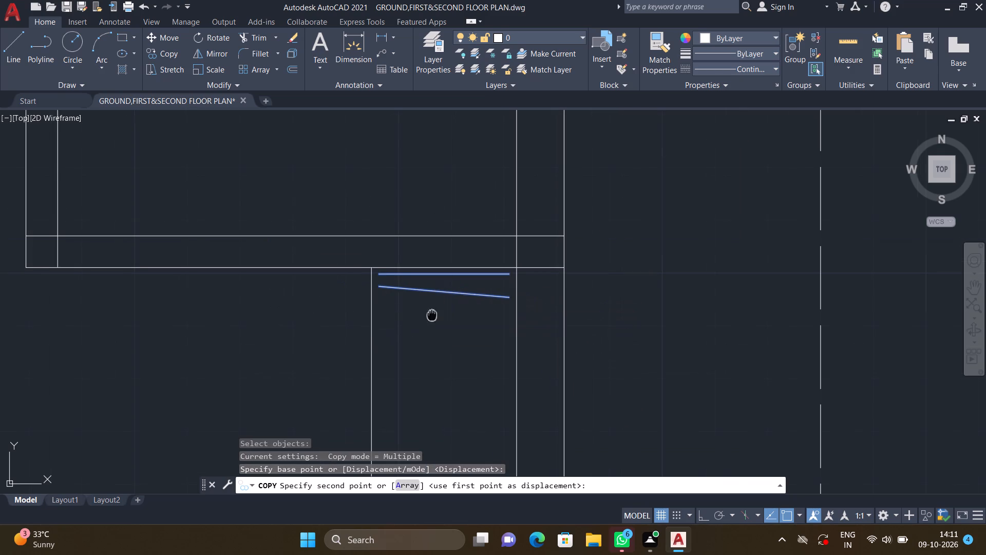
{"action": "middle_click_drag", "start_coordinate": [431, 314], "coordinate": [426, 294]}
{"action": "scroll", "coordinate": [431, 291], "scroll_direction": "up", "scroll_amount": 1}
{"action": "key", "text": "a"}
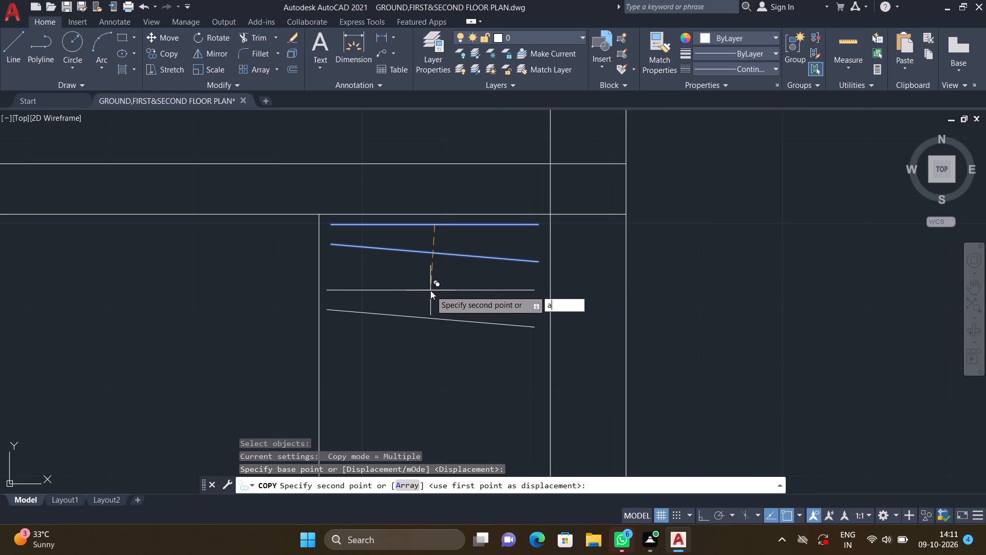
{"action": "key", "text": "Return"}
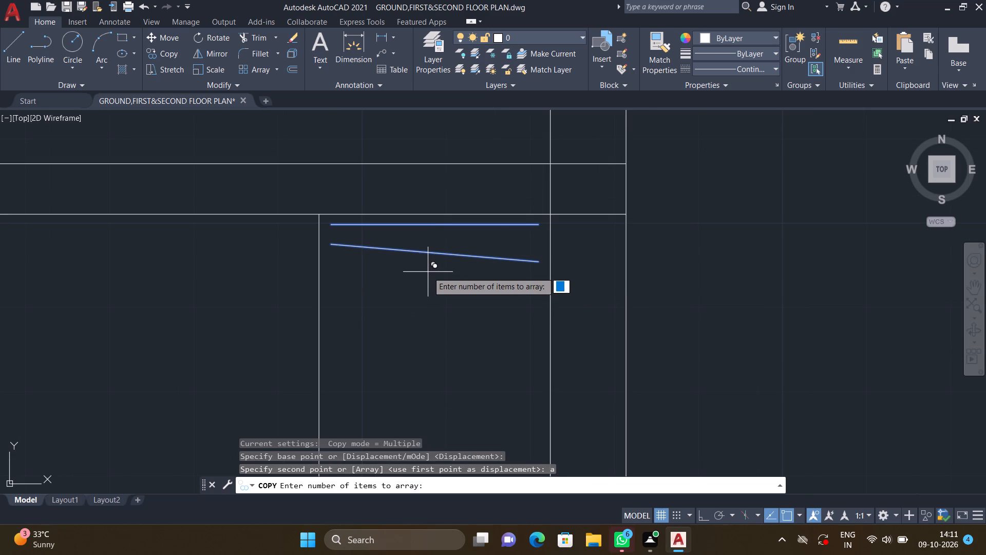
{"action": "scroll", "coordinate": [428, 272], "scroll_direction": "down", "scroll_amount": 2}
{"action": "middle_click_drag", "start_coordinate": [422, 295], "coordinate": [410, 250]}
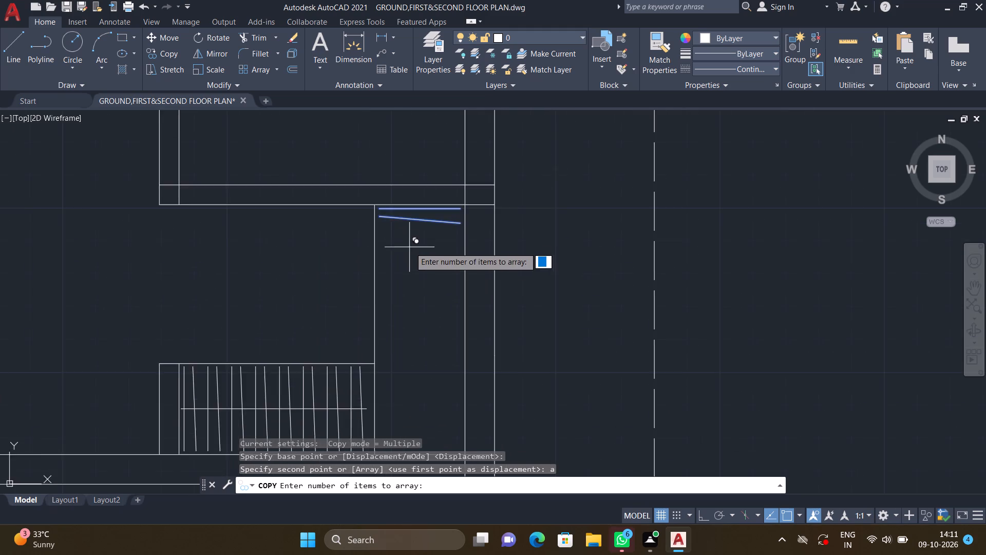
{"action": "scroll", "coordinate": [410, 248], "scroll_direction": "down", "scroll_amount": 1}
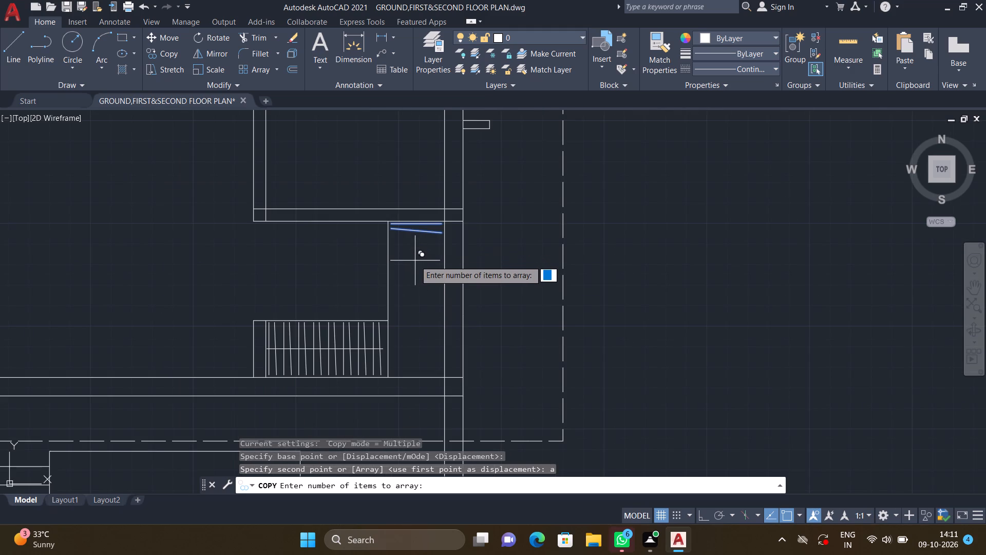
{"action": "key", "text": "9"}
{"action": "key", "text": "BackSpace"}
{"action": "type", "text": "10"}
{"action": "key", "text": "Return"}
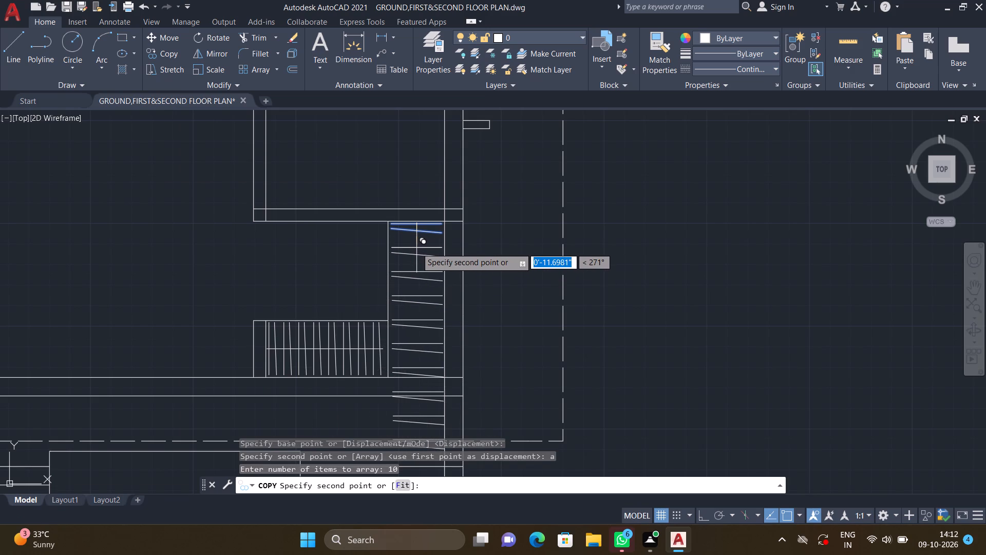
{"action": "key", "text": "F8"}
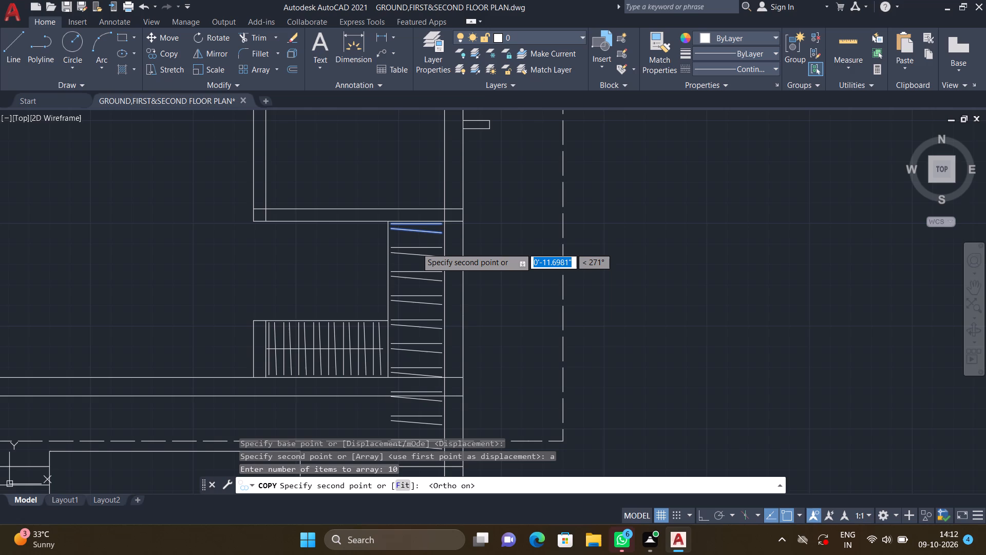
{"action": "middle_click_drag", "start_coordinate": [408, 248], "coordinate": [412, 212]}
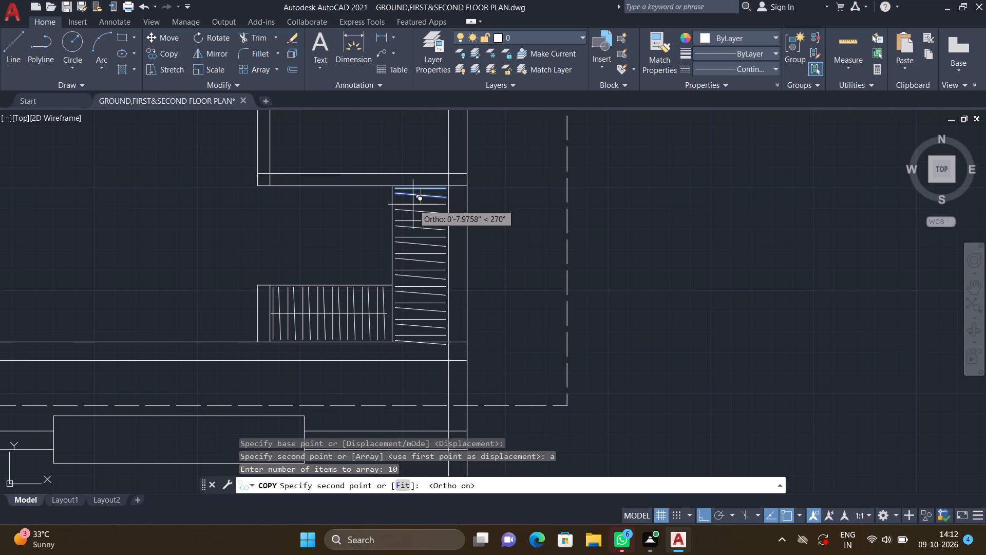
{"action": "double_click", "coordinate": [413, 204]}
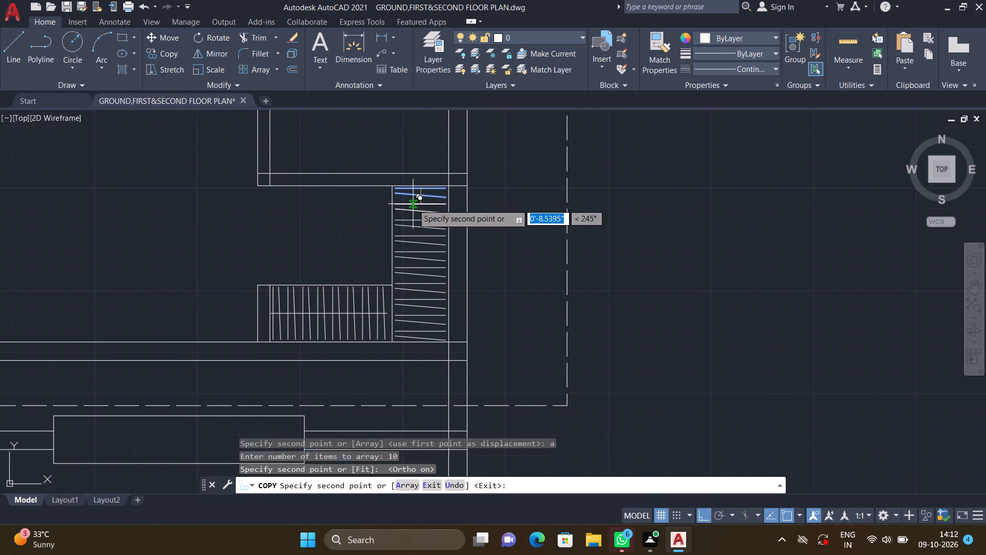
{"action": "key", "text": "Return"}
Draw a vertical line through the strip's line midpoints, from just above the topmost horizontal line to just below the last slanted line.
{"action": "scroll", "coordinate": [423, 190], "scroll_direction": "up", "scroll_amount": 2}
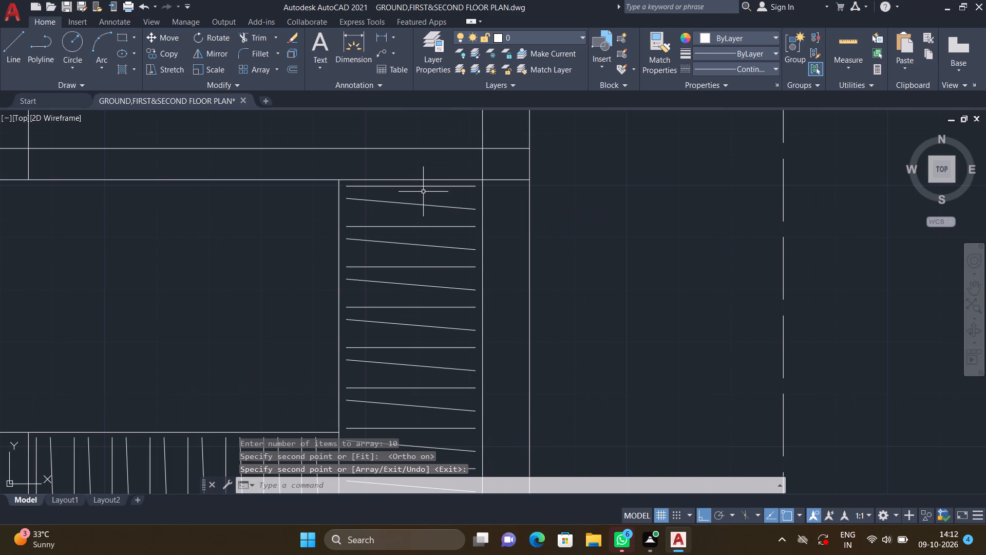
{"action": "key", "text": "l"}
{"action": "key", "text": "Return"}
{"action": "scroll", "coordinate": [412, 189], "scroll_direction": "up", "scroll_amount": 2}
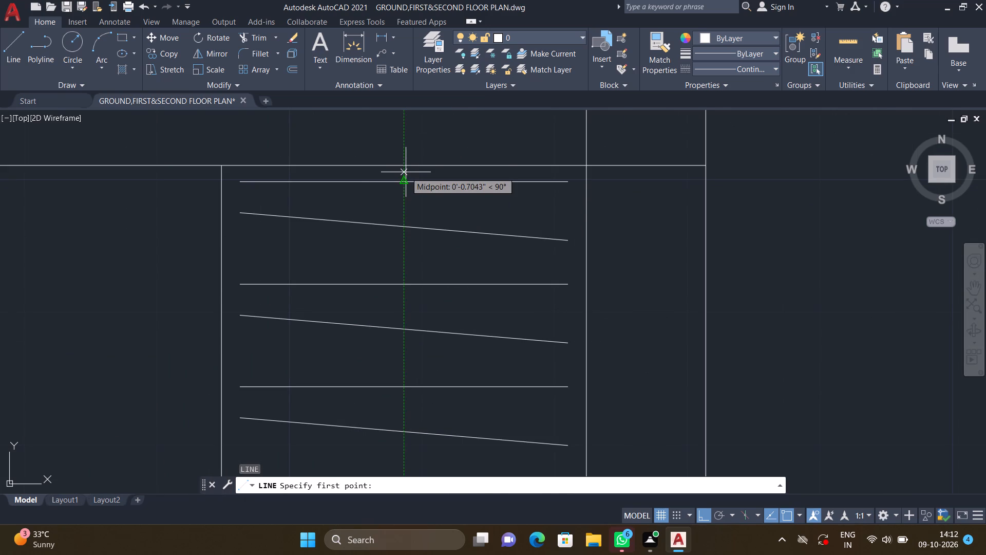
{"action": "scroll", "coordinate": [402, 173], "scroll_direction": "up", "scroll_amount": 2}
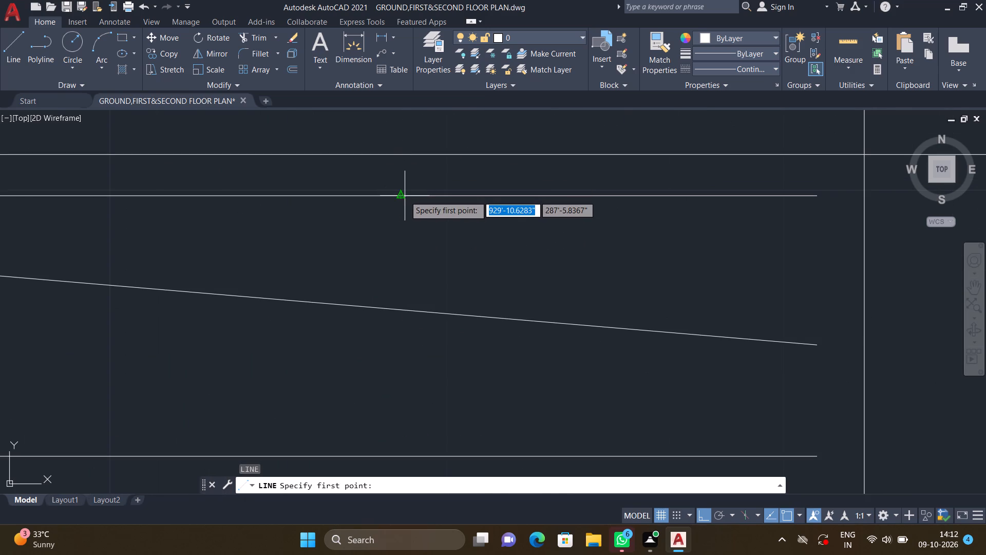
{"action": "double_click", "coordinate": [399, 176]}
{"action": "scroll", "coordinate": [411, 249], "scroll_direction": "down", "scroll_amount": 2}
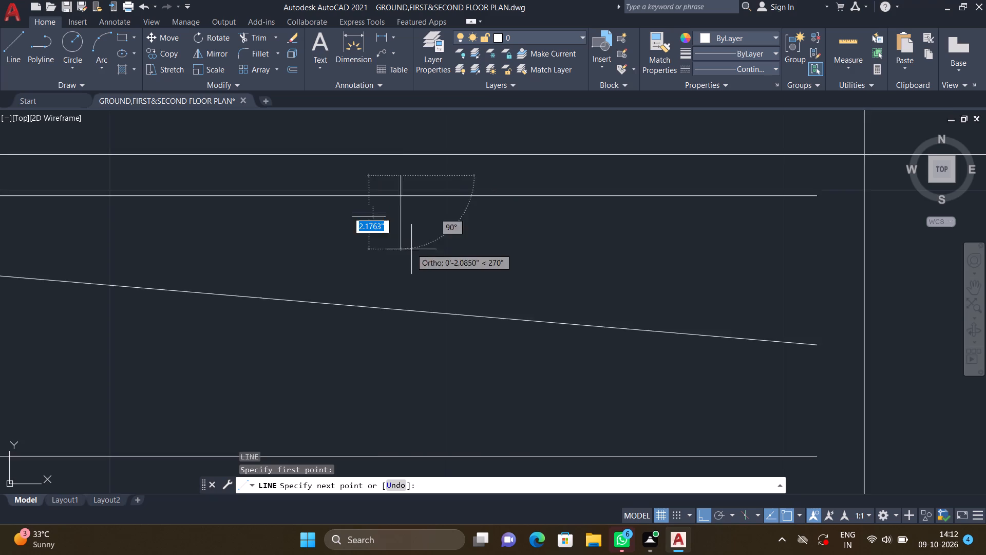
{"action": "middle_click_drag", "start_coordinate": [401, 328], "coordinate": [392, 285]}
{"action": "scroll", "coordinate": [392, 285], "scroll_direction": "down", "scroll_amount": 2}
{"action": "middle_click_drag", "start_coordinate": [388, 359], "coordinate": [377, 283]}
{"action": "scroll", "coordinate": [386, 300], "scroll_direction": "down", "scroll_amount": 2}
{"action": "middle_click_drag", "start_coordinate": [361, 398], "coordinate": [354, 342]}
{"action": "middle_click_drag", "start_coordinate": [372, 384], "coordinate": [364, 341]}
{"action": "scroll", "coordinate": [371, 376], "scroll_direction": "down", "scroll_amount": 1}
{"action": "scroll", "coordinate": [369, 367], "scroll_direction": "up", "scroll_amount": 4}
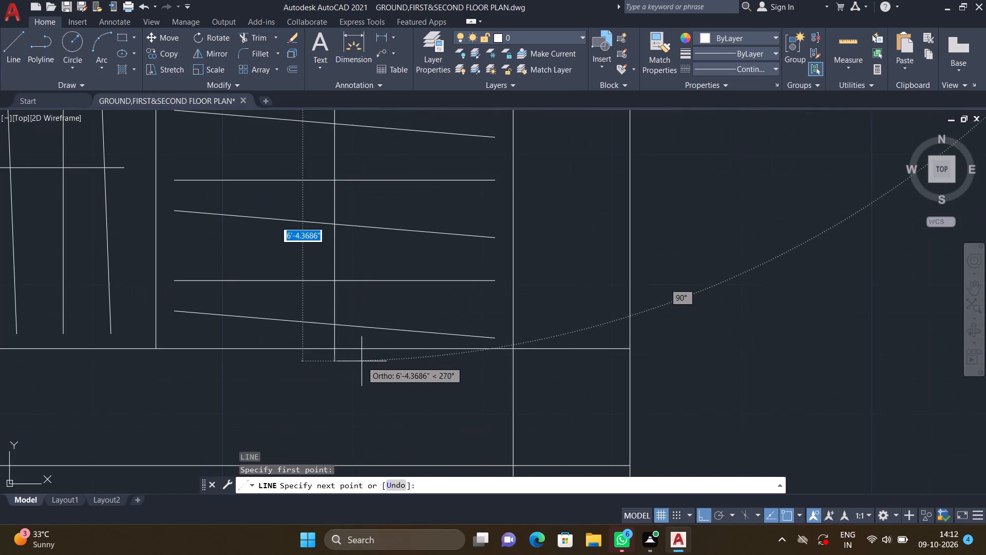
{"action": "scroll", "coordinate": [338, 342], "scroll_direction": "up", "scroll_amount": 3}
{"action": "double_click", "coordinate": [318, 329]}
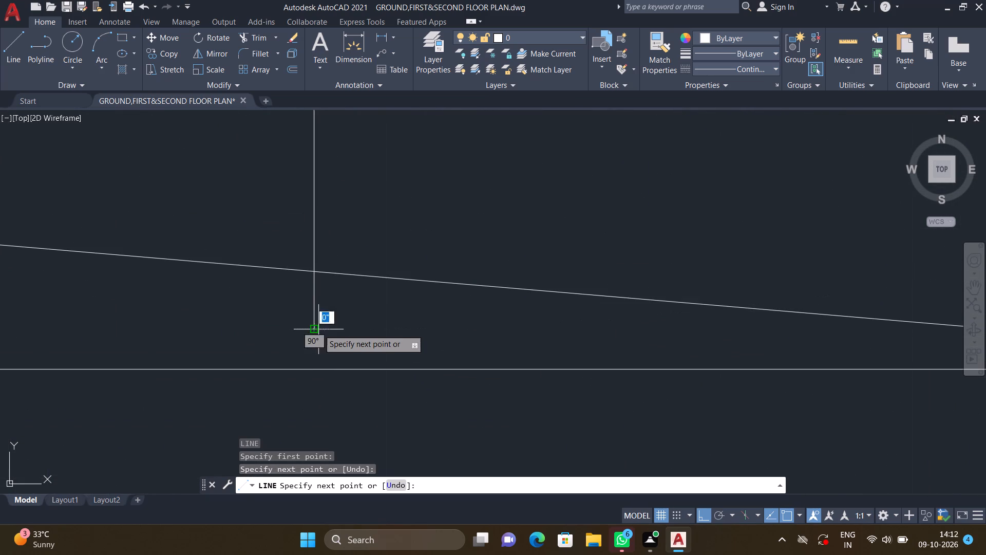
{"action": "key", "text": "Return"}
Examine the unfurnished wall plan as a whole alongside the furnished floor plan beside it.
{"action": "scroll", "coordinate": [450, 294], "scroll_direction": "down", "scroll_amount": 3}
{"action": "middle_click_drag", "start_coordinate": [470, 255], "coordinate": [476, 329]}
{"action": "scroll", "coordinate": [479, 335], "scroll_direction": "down", "scroll_amount": 4}
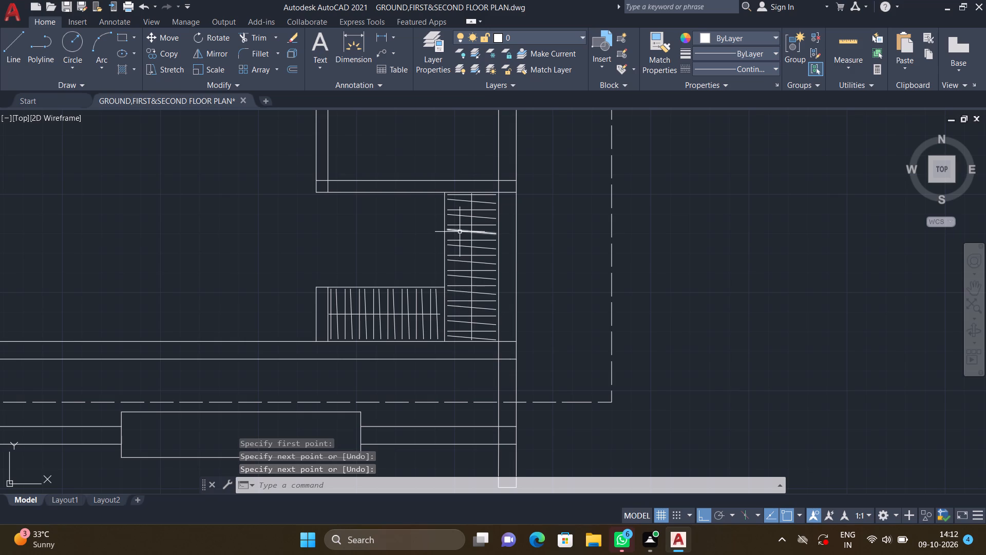
{"action": "scroll", "coordinate": [442, 248], "scroll_direction": "down", "scroll_amount": 2}
{"action": "middle_click_drag", "start_coordinate": [421, 259], "coordinate": [481, 309]}
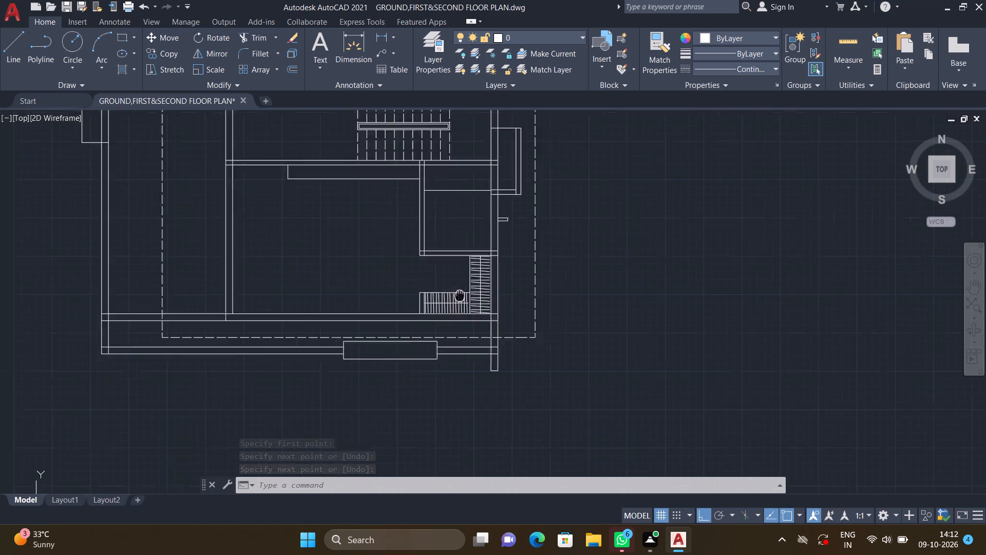
{"action": "middle_click_drag", "start_coordinate": [481, 309], "coordinate": [493, 317]}
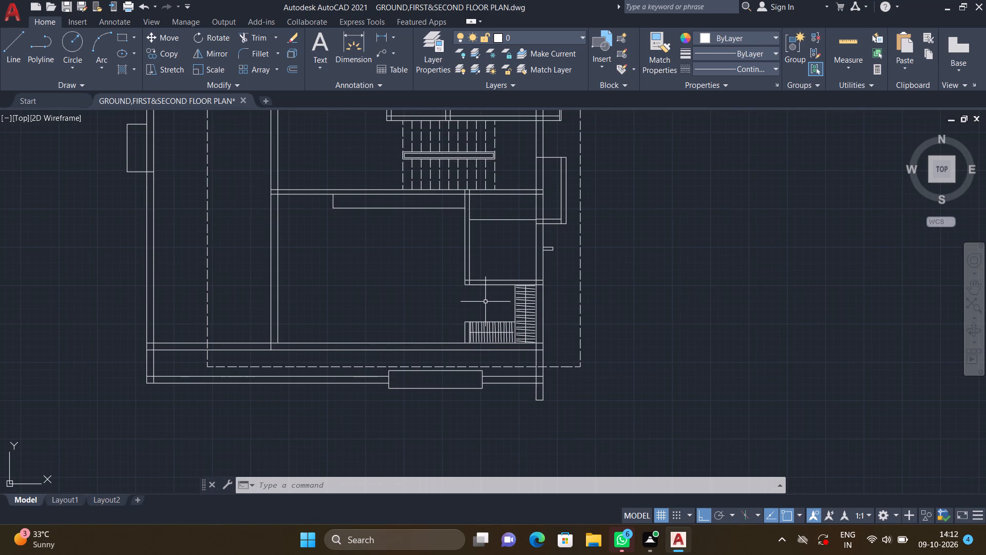
{"action": "middle_click_drag", "start_coordinate": [394, 287], "coordinate": [476, 334]}
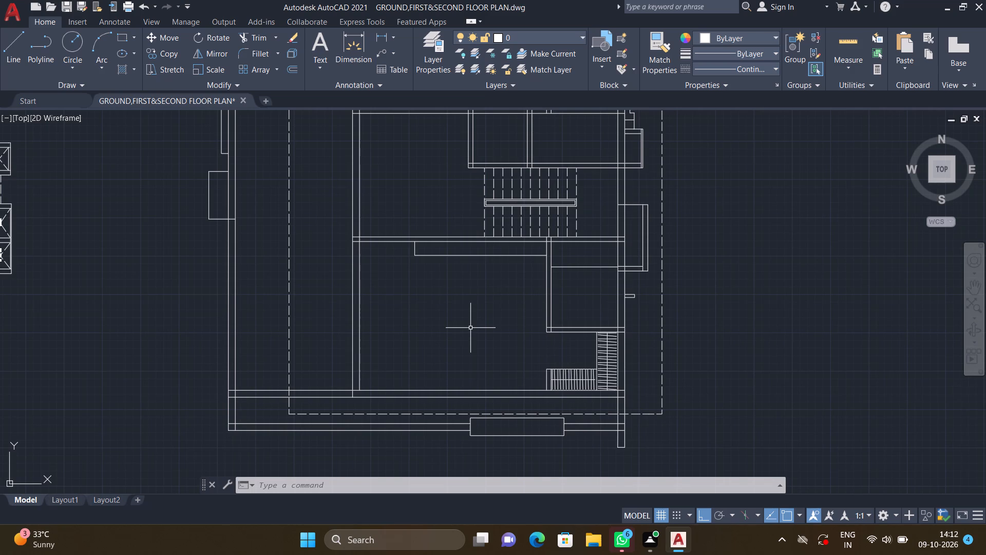
{"action": "scroll", "coordinate": [461, 330], "scroll_direction": "down", "scroll_amount": 1}
{"action": "middle_click_drag", "start_coordinate": [497, 284], "coordinate": [541, 357]}
{"action": "scroll", "coordinate": [541, 357], "scroll_direction": "down", "scroll_amount": 1}
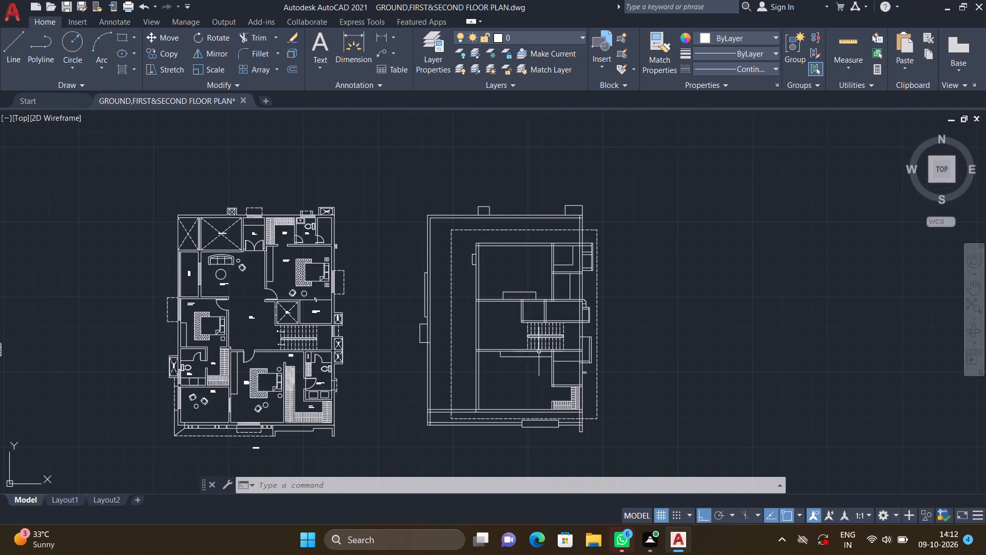
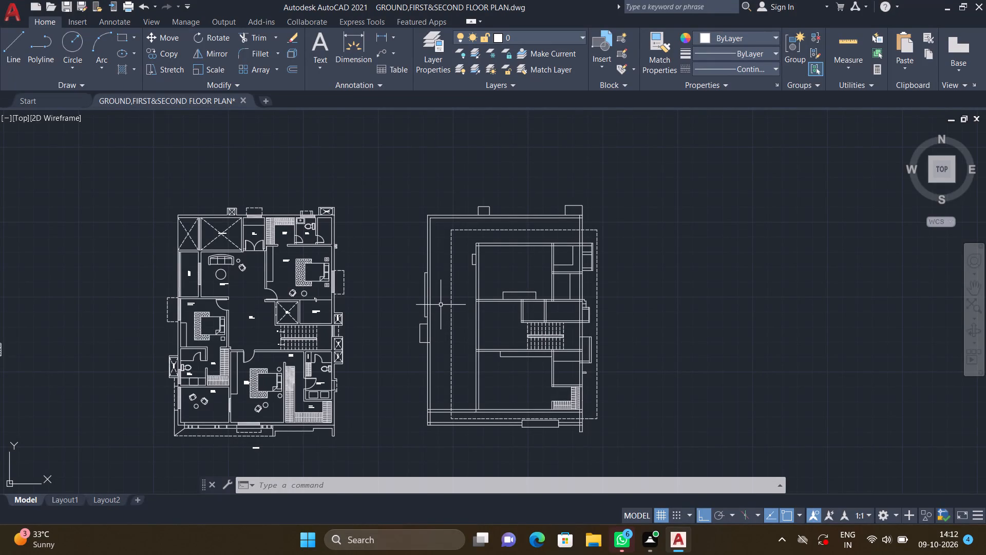
With ortho off, copy the longer window symbol by its top-left corner from the loose symbols into the upper-left room's left wall in the unfurnished plan.
{"action": "scroll", "coordinate": [424, 346], "scroll_direction": "down", "scroll_amount": 1}
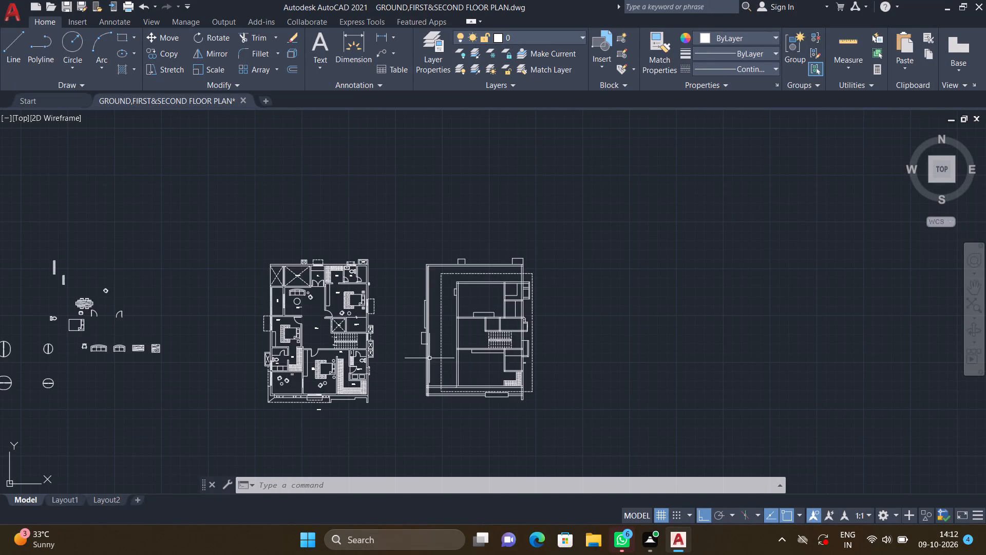
{"action": "middle_click_drag", "start_coordinate": [483, 369], "coordinate": [474, 323]}
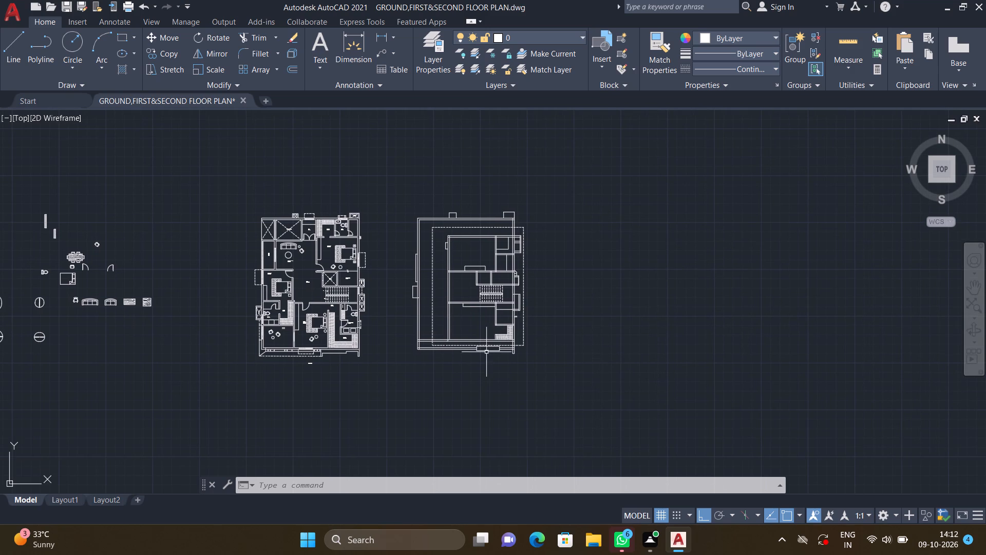
{"action": "middle_click_drag", "start_coordinate": [410, 340], "coordinate": [535, 343]}
{"action": "middle_click_drag", "start_coordinate": [351, 344], "coordinate": [672, 380]}
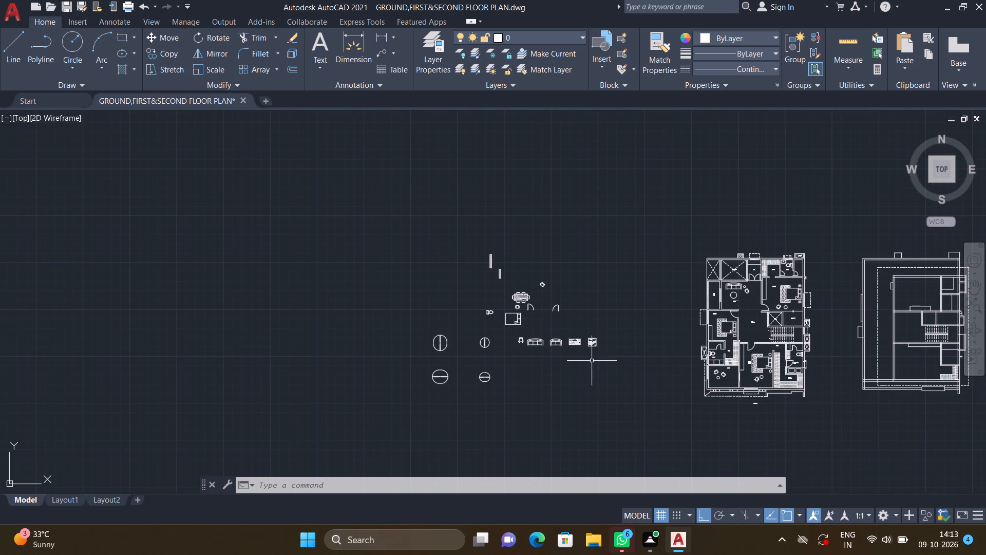
{"action": "middle_click_drag", "start_coordinate": [513, 340], "coordinate": [615, 367]}
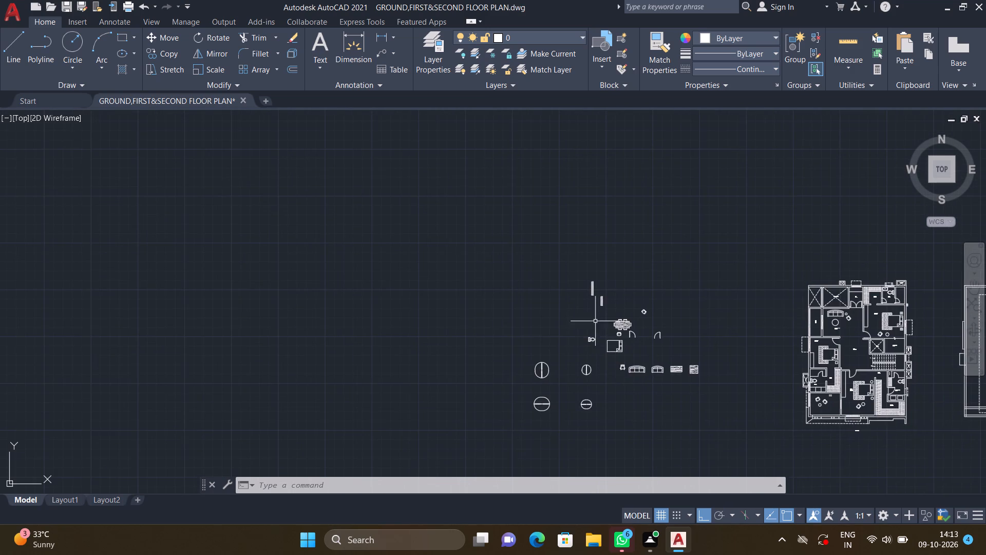
{"action": "scroll", "coordinate": [595, 295], "scroll_direction": "up", "scroll_amount": 5}
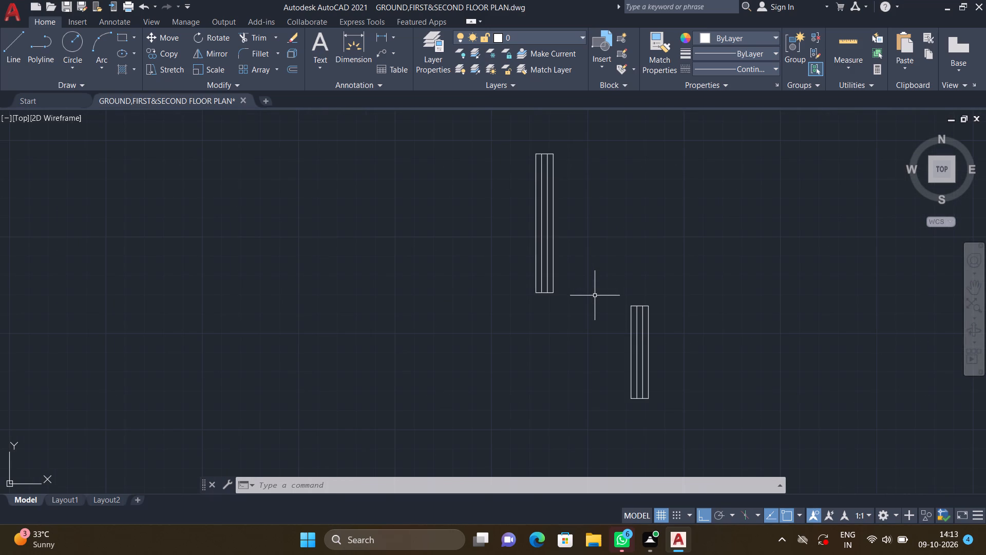
{"action": "type", "text": "co"}
{"action": "key", "text": "Return"}
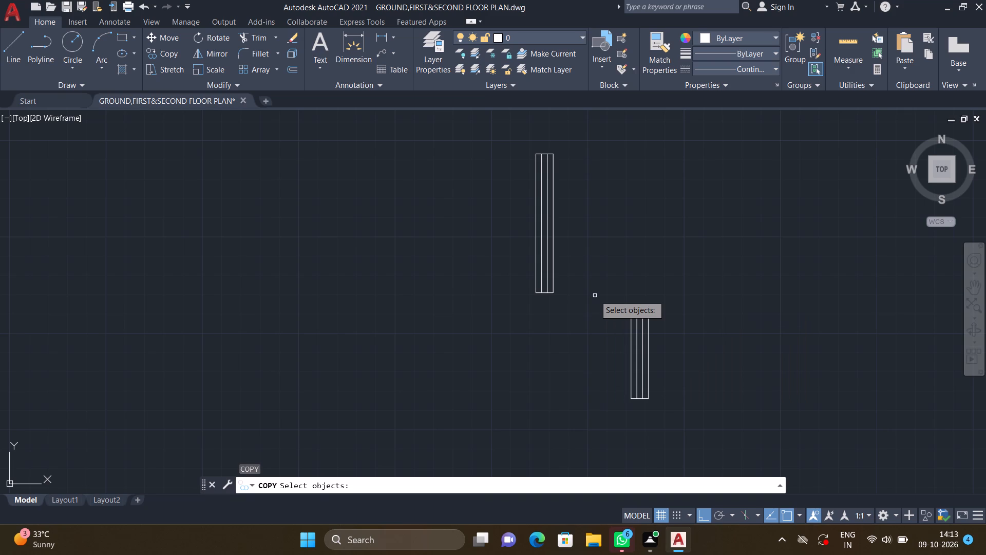
{"action": "left_click", "coordinate": [586, 316]}
{"action": "left_click_drag", "start_coordinate": [581, 309], "coordinate": [577, 301]}
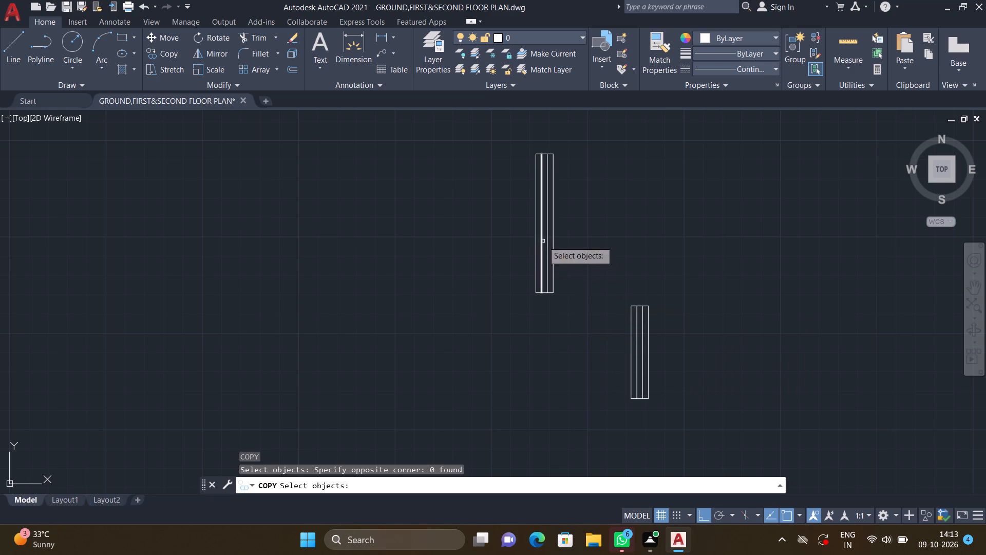
{"action": "left_click_drag", "start_coordinate": [581, 311], "coordinate": [569, 266]}
{"action": "left_click_drag", "start_coordinate": [567, 261], "coordinate": [562, 249]}
{"action": "left_click_drag", "start_coordinate": [560, 245], "coordinate": [559, 243]}
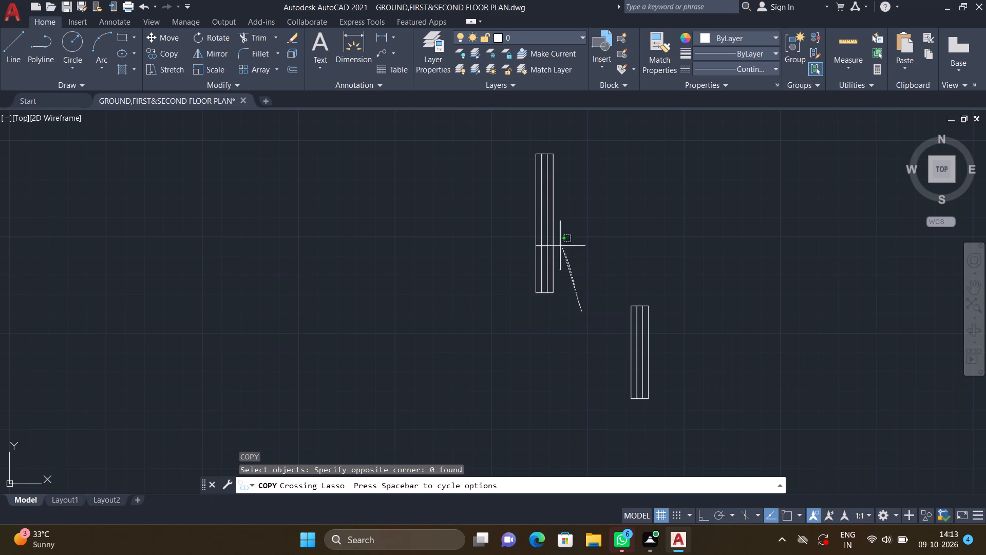
{"action": "left_click_drag", "start_coordinate": [559, 243], "coordinate": [558, 237]}
{"action": "left_click_drag", "start_coordinate": [557, 233], "coordinate": [554, 224]}
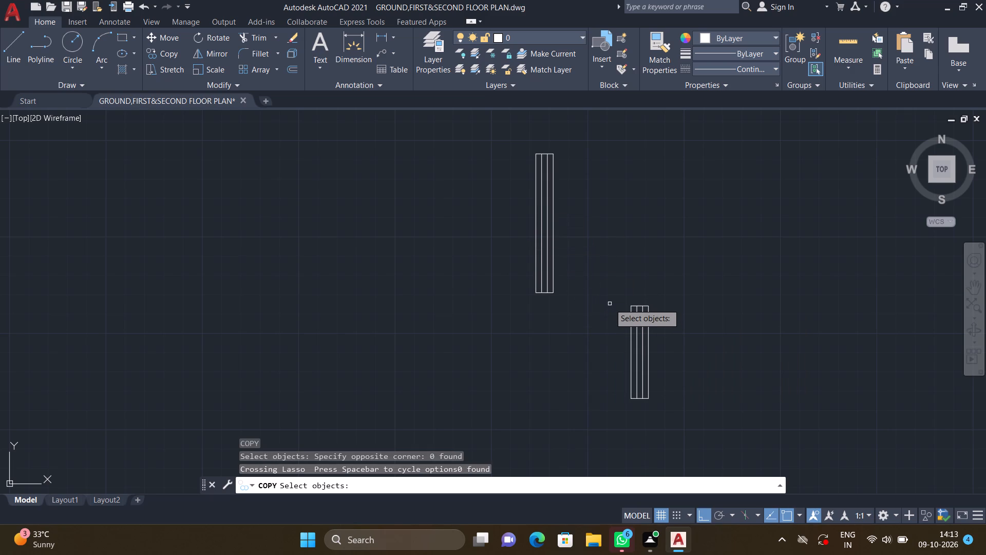
{"action": "key", "text": "F8"}
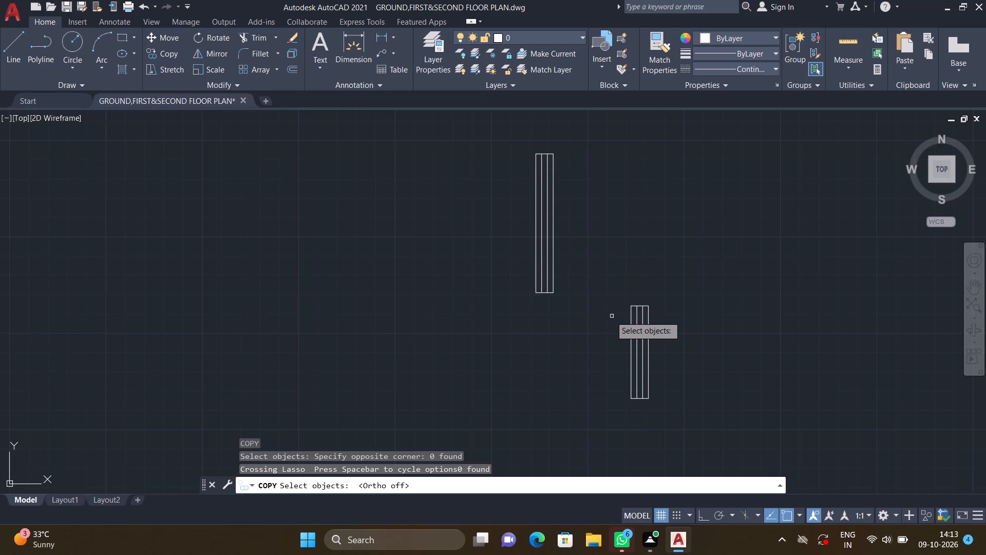
{"action": "left_click", "coordinate": [589, 315]}
{"action": "left_click", "coordinate": [488, 124]}
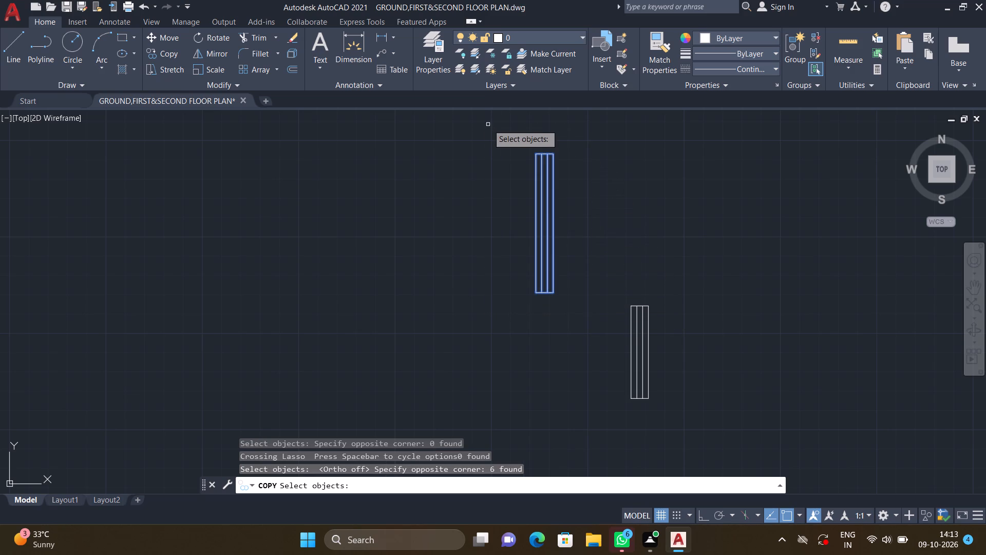
{"action": "key", "text": "Return"}
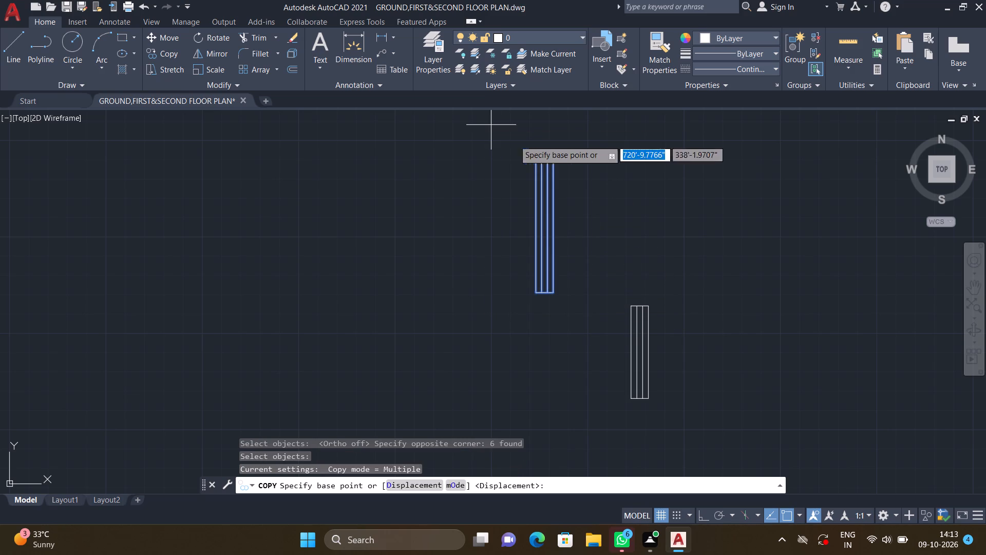
{"action": "scroll", "coordinate": [537, 151], "scroll_direction": "up", "scroll_amount": 2}
{"action": "left_click", "coordinate": [529, 160]}
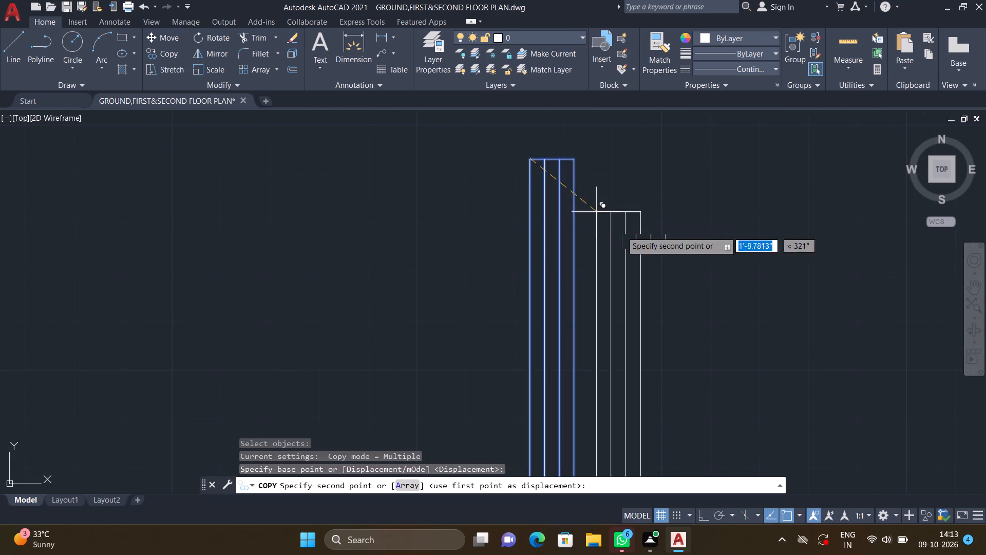
{"action": "scroll", "coordinate": [637, 240], "scroll_direction": "down", "scroll_amount": 4}
{"action": "middle_click_drag", "start_coordinate": [697, 313], "coordinate": [544, 228]}
{"action": "scroll", "coordinate": [530, 238], "scroll_direction": "down", "scroll_amount": 3}
{"action": "middle_click_drag", "start_coordinate": [621, 337], "coordinate": [505, 311]}
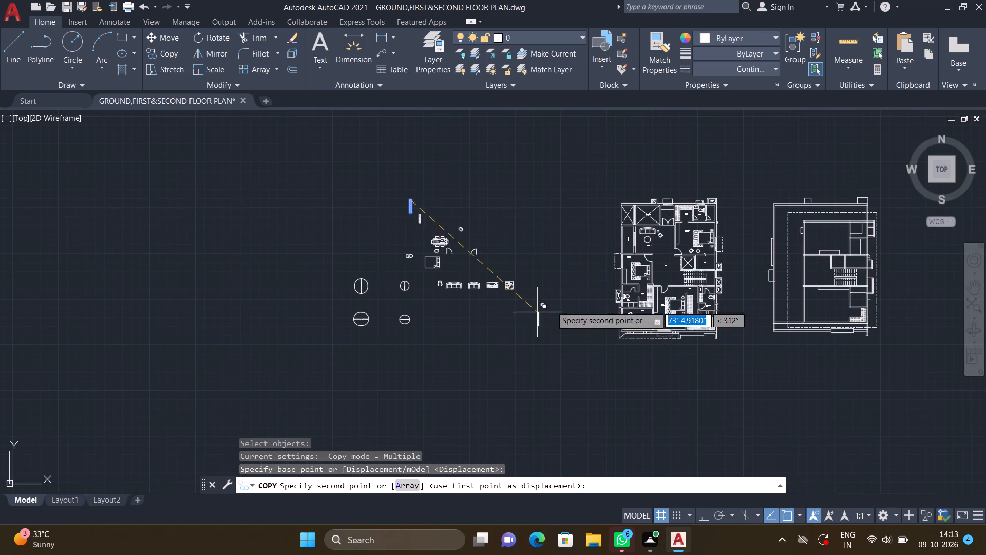
{"action": "middle_click_drag", "start_coordinate": [714, 293], "coordinate": [484, 337]}
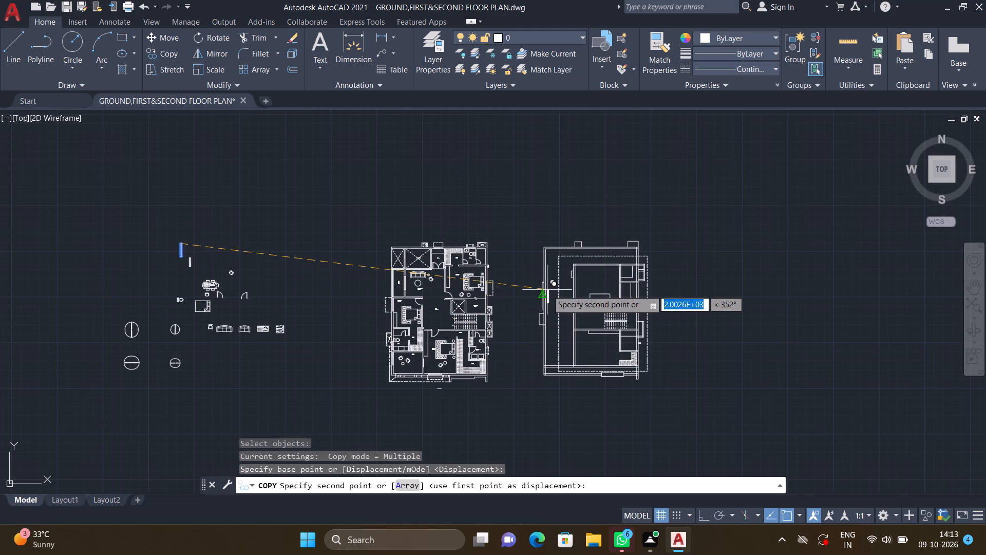
{"action": "scroll", "coordinate": [577, 298], "scroll_direction": "up", "scroll_amount": 2}
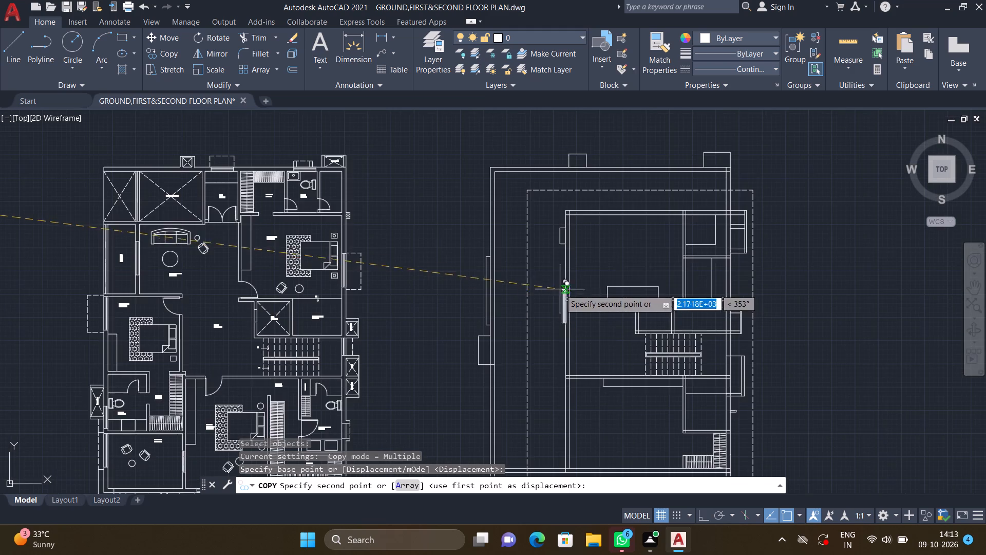
{"action": "scroll", "coordinate": [575, 260], "scroll_direction": "up", "scroll_amount": 2}
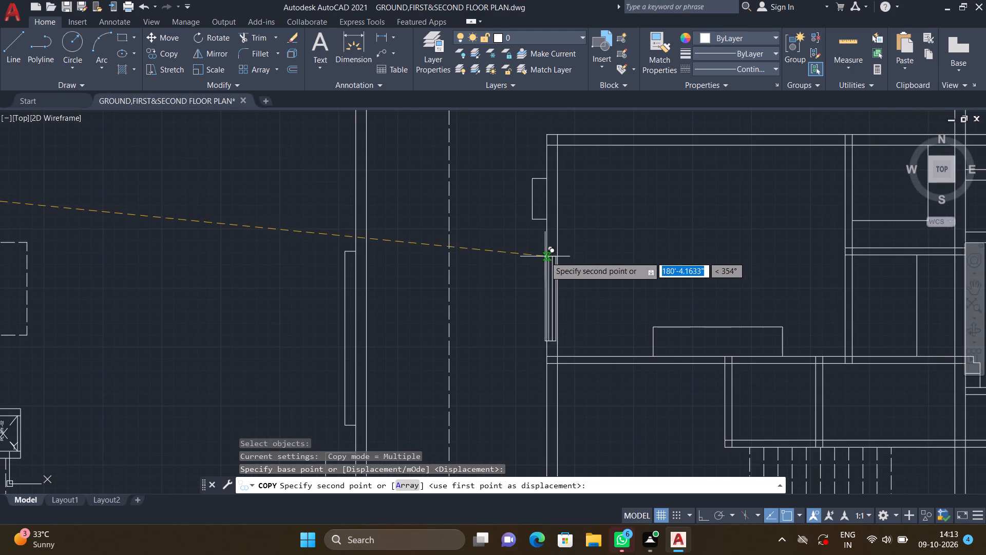
{"action": "scroll", "coordinate": [542, 255], "scroll_direction": "up", "scroll_amount": 6}
{"action": "scroll", "coordinate": [548, 201], "scroll_direction": "up", "scroll_amount": 1}
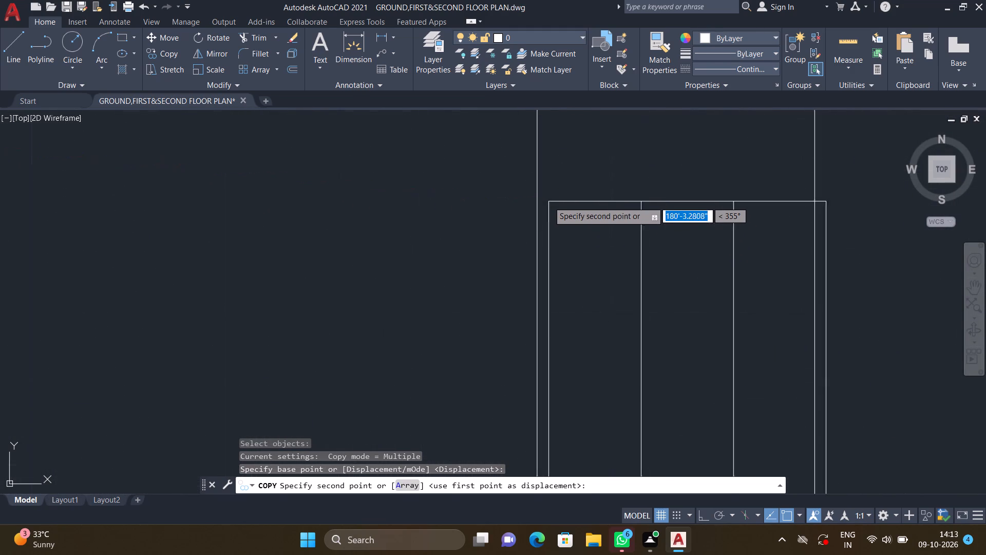
{"action": "scroll", "coordinate": [548, 201], "scroll_direction": "up", "scroll_amount": 2}
{"action": "left_click", "coordinate": [516, 183]}
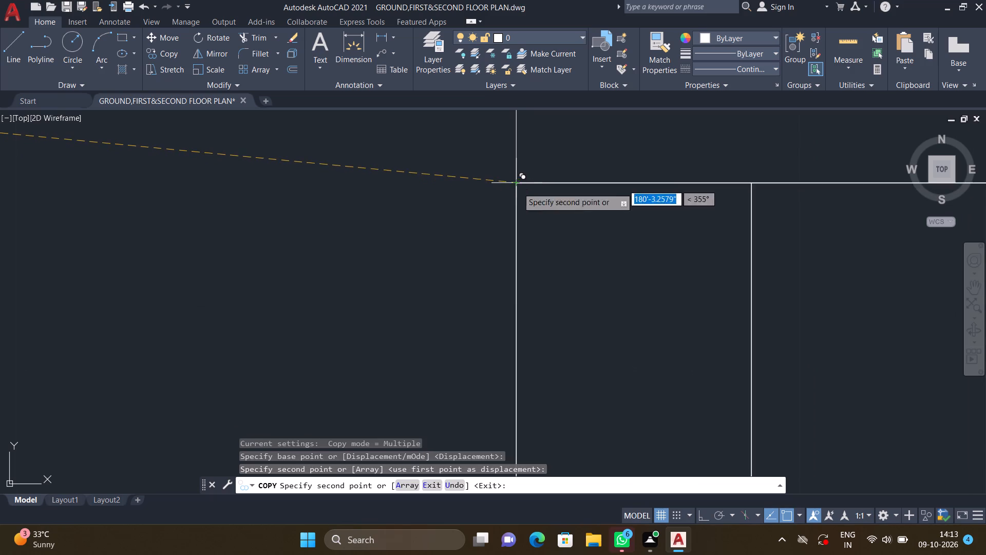
Place a second copy of the window in the outer right wall of the small room beneath the top-right room, and finish copying.
{"action": "scroll", "coordinate": [537, 268], "scroll_direction": "down", "scroll_amount": 5}
{"action": "scroll", "coordinate": [592, 308], "scroll_direction": "down", "scroll_amount": 5}
{"action": "middle_click_drag", "start_coordinate": [624, 379], "coordinate": [554, 282]}
{"action": "scroll", "coordinate": [566, 294], "scroll_direction": "down", "scroll_amount": 1}
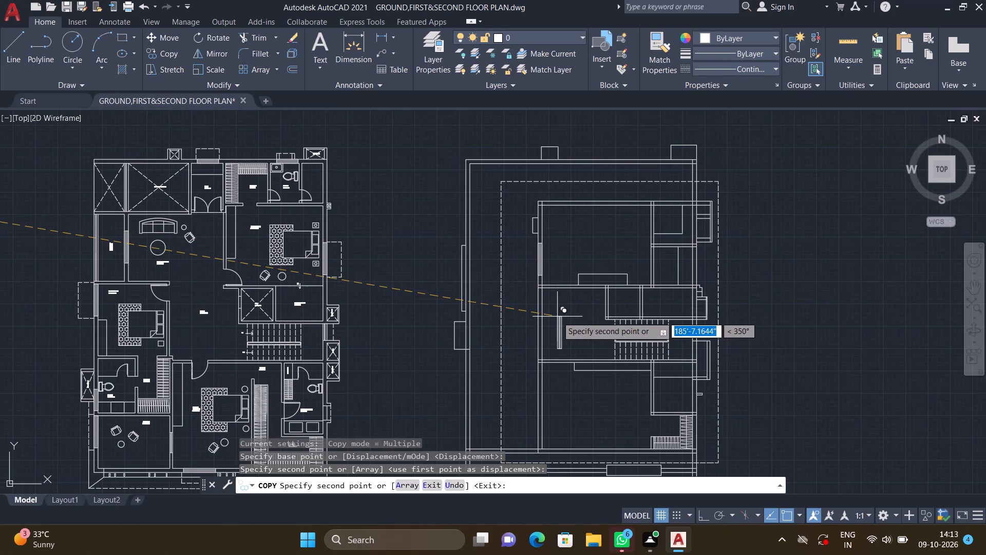
{"action": "scroll", "coordinate": [557, 314], "scroll_direction": "down", "scroll_amount": 2}
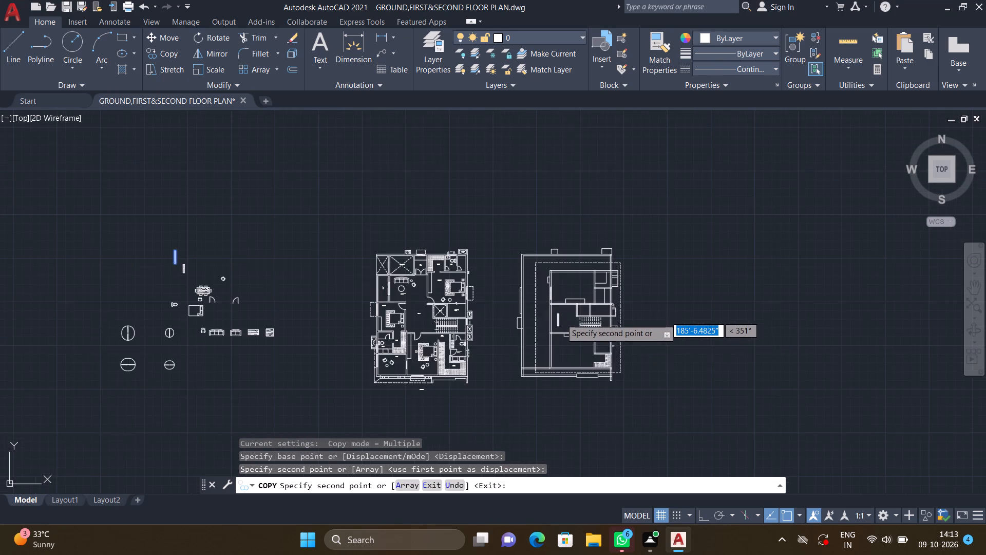
{"action": "middle_click_drag", "start_coordinate": [544, 318], "coordinate": [513, 294]}
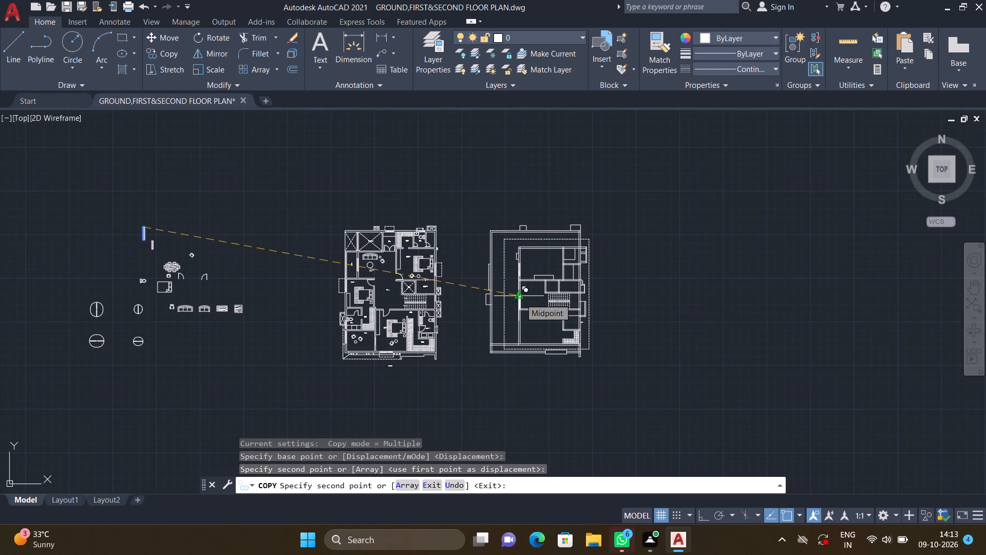
{"action": "middle_click_drag", "start_coordinate": [520, 293], "coordinate": [470, 344]}
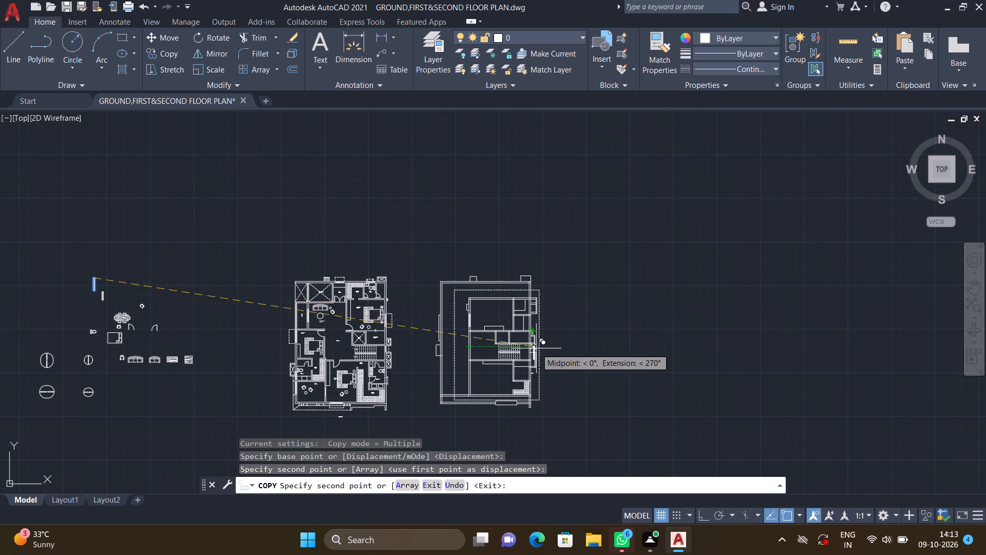
{"action": "middle_click_drag", "start_coordinate": [528, 366], "coordinate": [514, 339]}
{"action": "scroll", "coordinate": [503, 316], "scroll_direction": "up", "scroll_amount": 3}
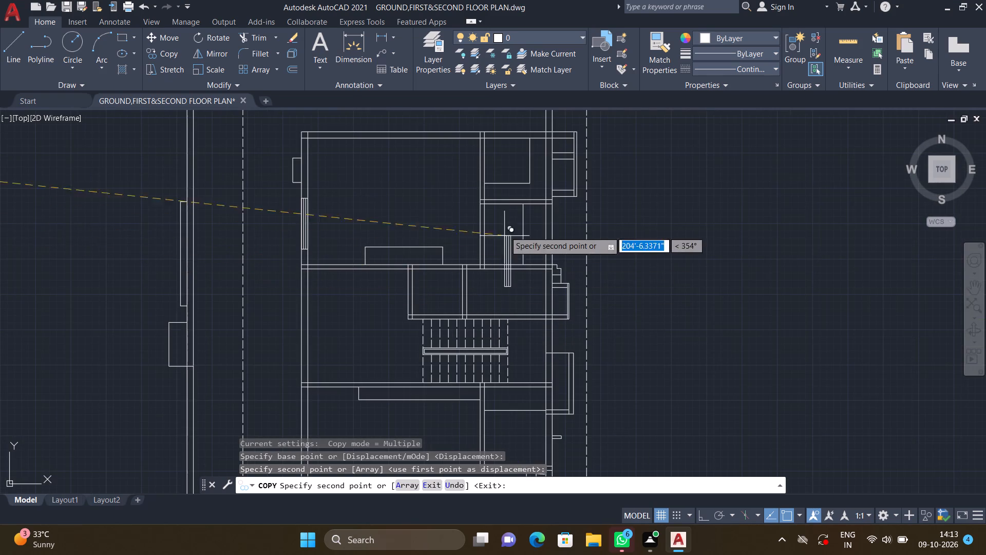
{"action": "scroll", "coordinate": [532, 187], "scroll_direction": "up", "scroll_amount": 3}
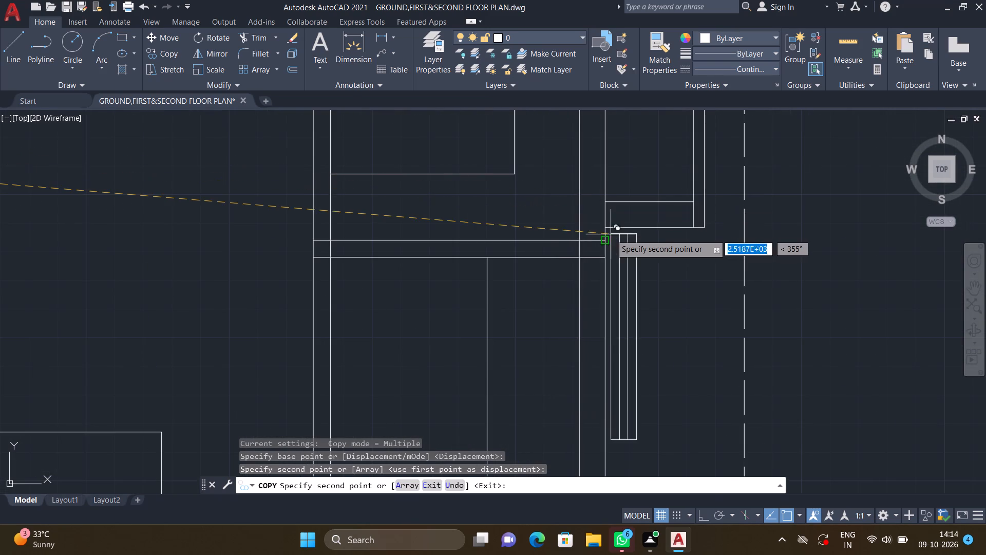
{"action": "scroll", "coordinate": [611, 234], "scroll_direction": "down", "scroll_amount": 2}
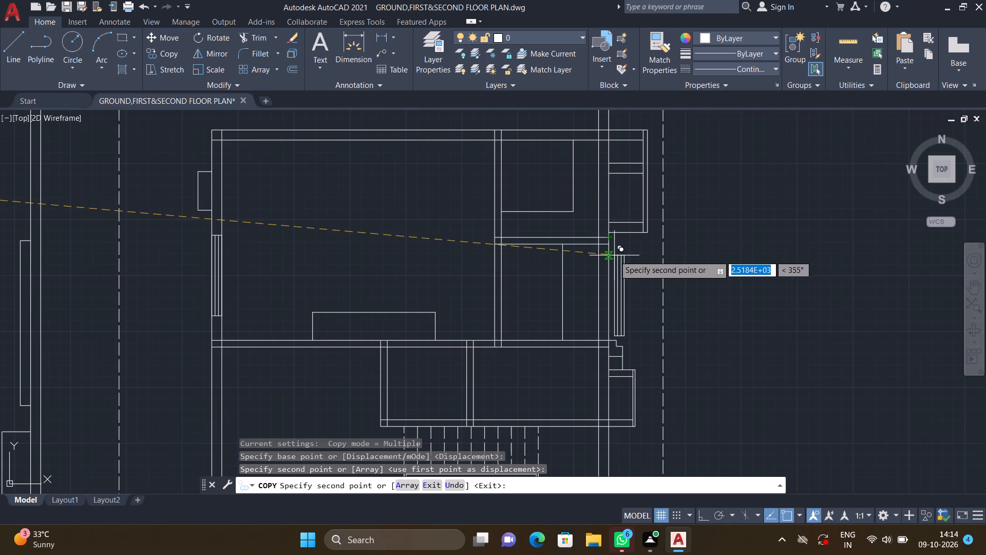
{"action": "scroll", "coordinate": [599, 256], "scroll_direction": "up", "scroll_amount": 2}
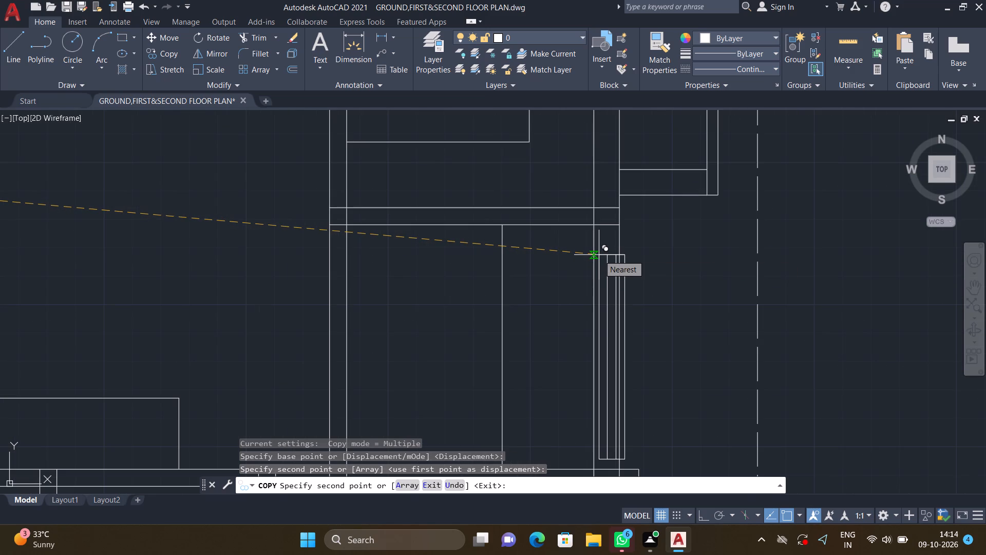
{"action": "scroll", "coordinate": [593, 249], "scroll_direction": "up", "scroll_amount": 4}
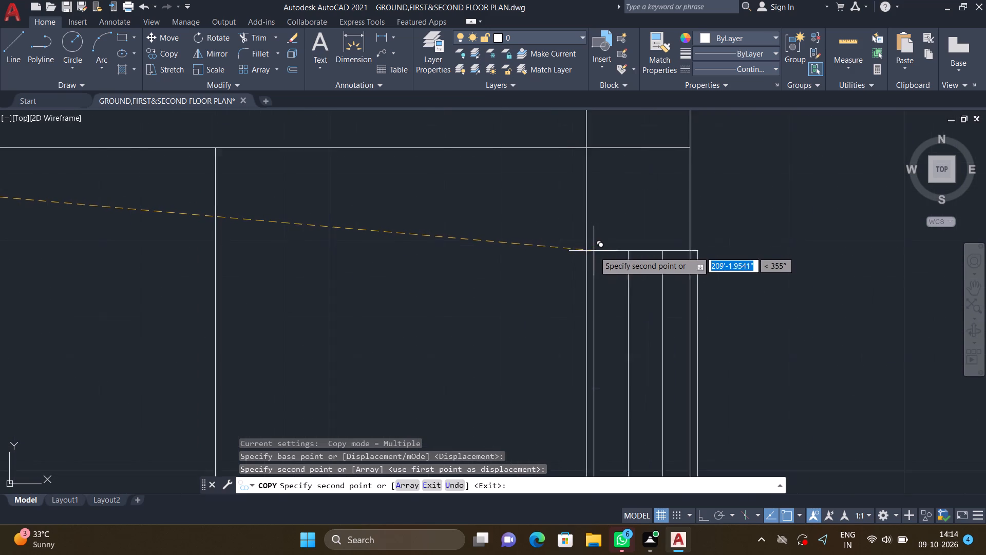
{"action": "scroll", "coordinate": [585, 249], "scroll_direction": "up", "scroll_amount": 3}
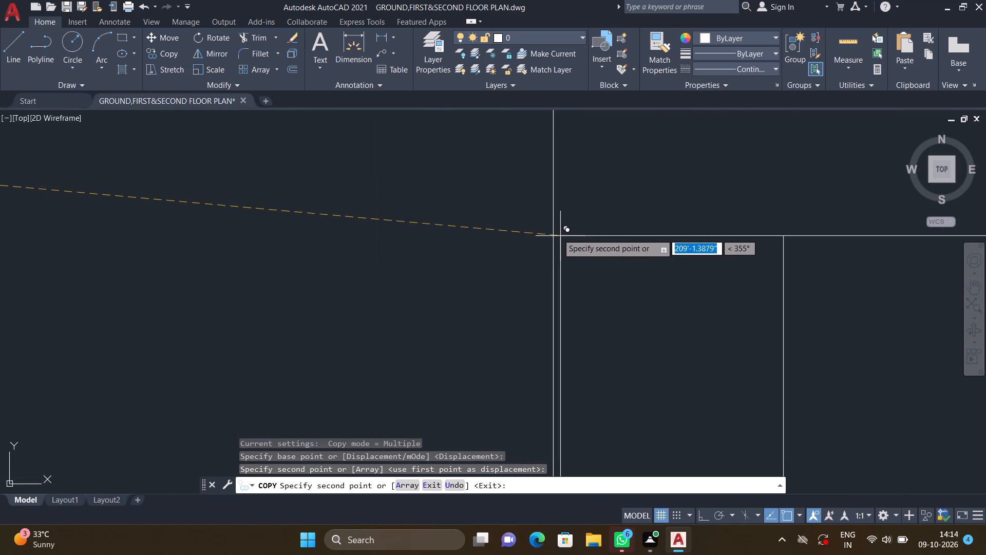
{"action": "left_click", "coordinate": [553, 232]}
{"action": "scroll", "coordinate": [592, 324], "scroll_direction": "down", "scroll_amount": 3}
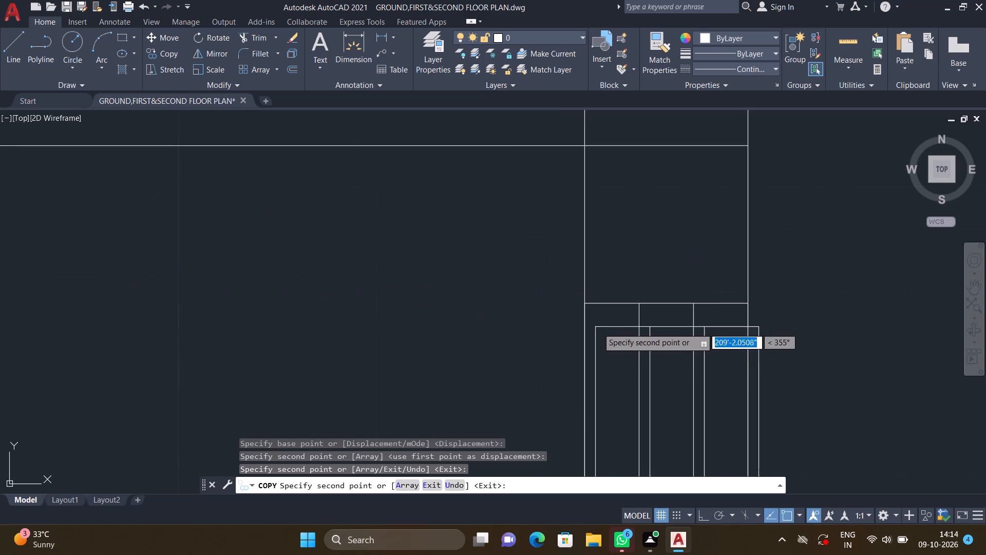
{"action": "scroll", "coordinate": [647, 356], "scroll_direction": "down", "scroll_amount": 3}
{"action": "middle_click_drag", "start_coordinate": [650, 345], "coordinate": [586, 231]}
{"action": "scroll", "coordinate": [593, 236], "scroll_direction": "down", "scroll_amount": 2}
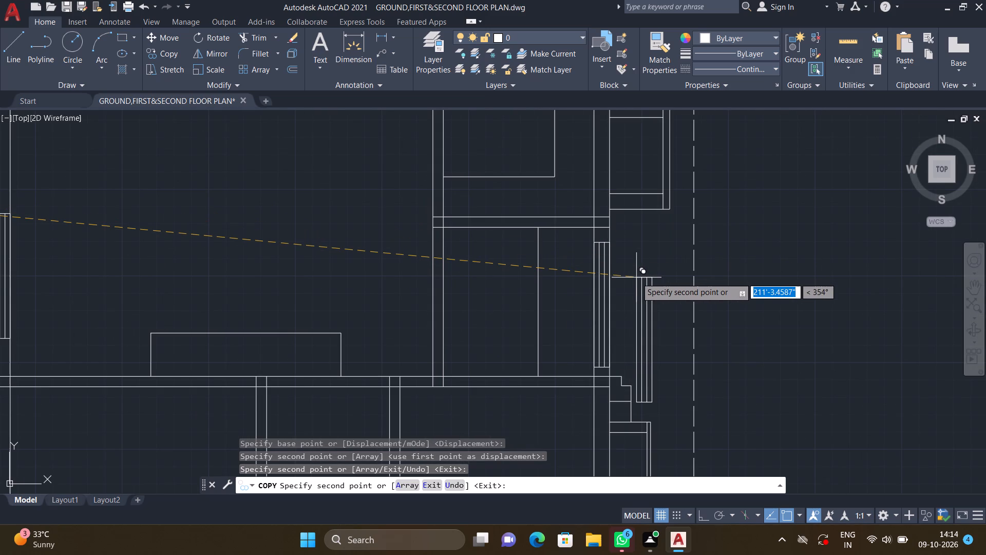
{"action": "key", "text": "Return"}
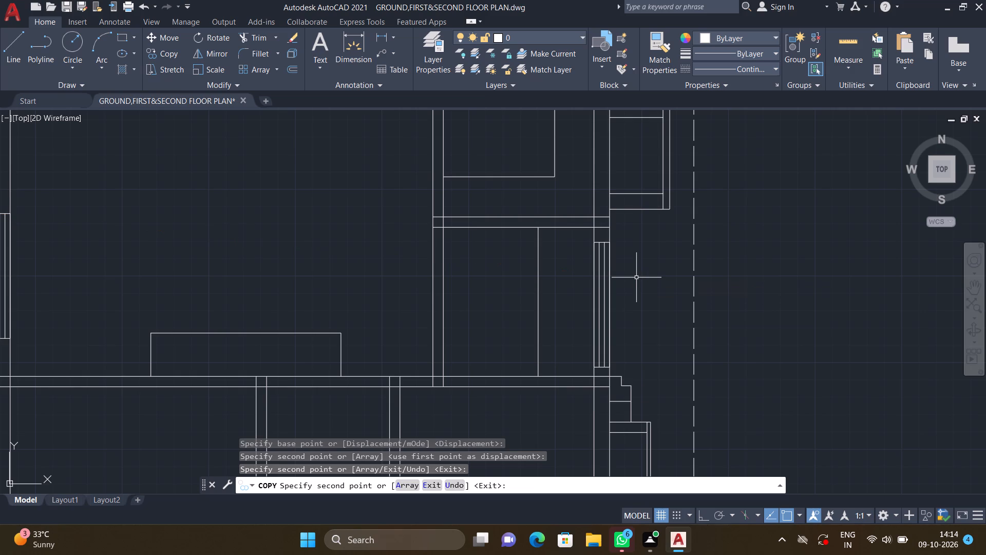
With ortho on, draw a vertical line about 13'-5" long inside the stair hall's left wall, between the partitions above and below, nearer the outer face.
{"action": "scroll", "coordinate": [640, 281], "scroll_direction": "down", "scroll_amount": 2}
{"action": "middle_click_drag", "start_coordinate": [622, 282], "coordinate": [592, 251]}
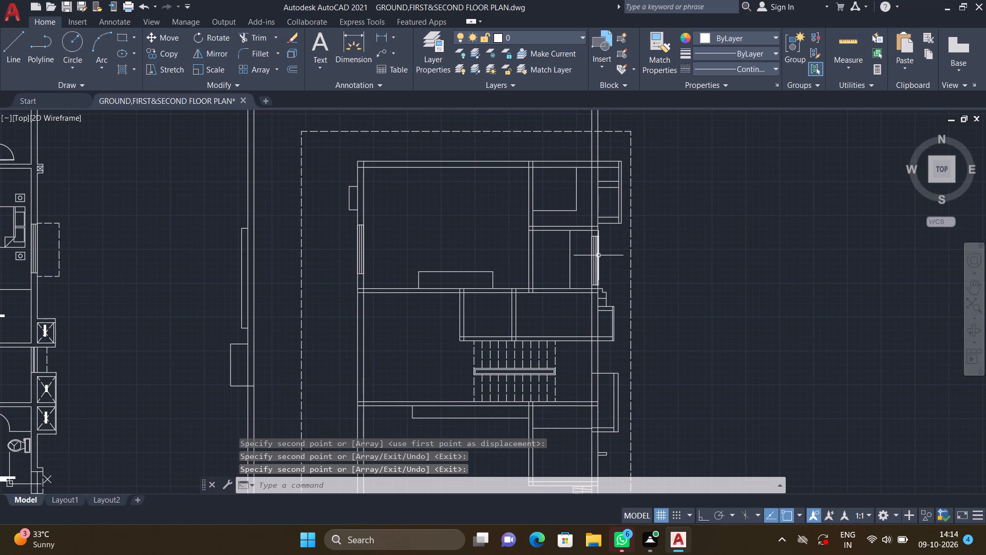
{"action": "middle_click_drag", "start_coordinate": [389, 294], "coordinate": [533, 255]}
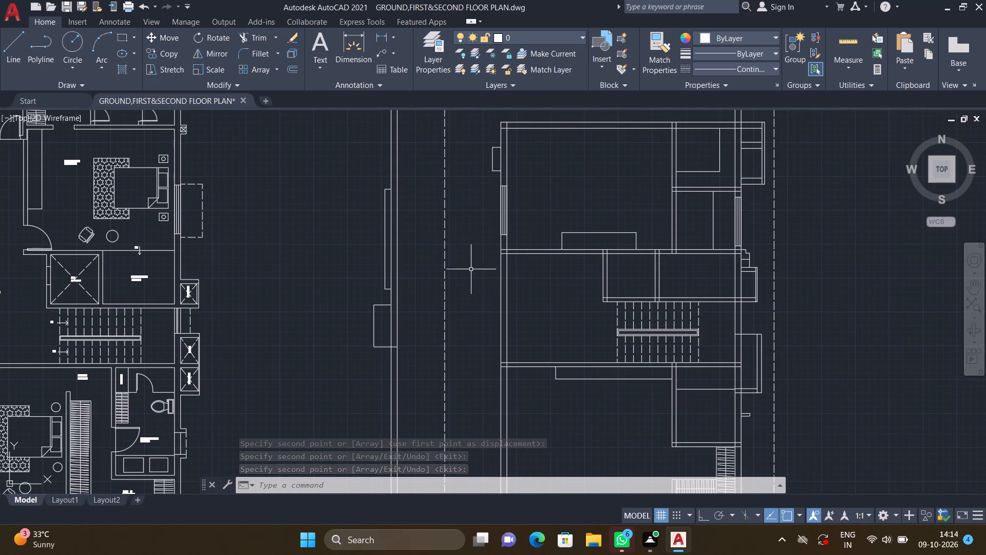
{"action": "scroll", "coordinate": [484, 264], "scroll_direction": "up", "scroll_amount": 3}
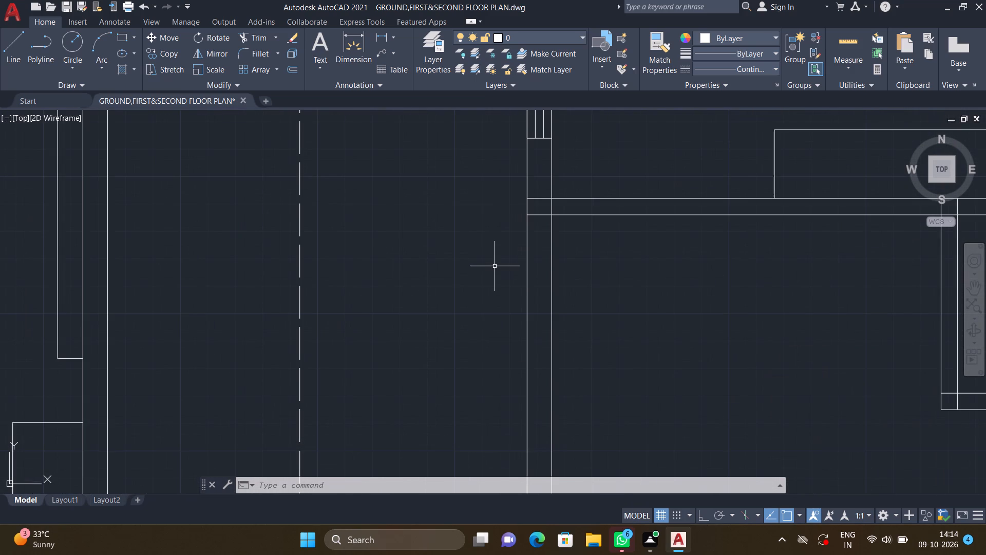
{"action": "key", "text": "l"}
{"action": "key", "text": "Return"}
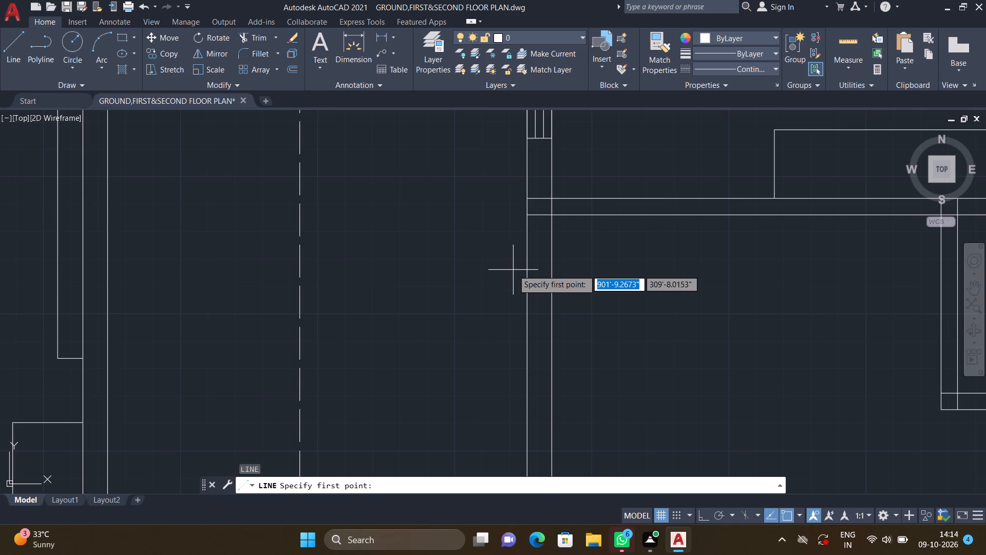
{"action": "key", "text": "F8"}
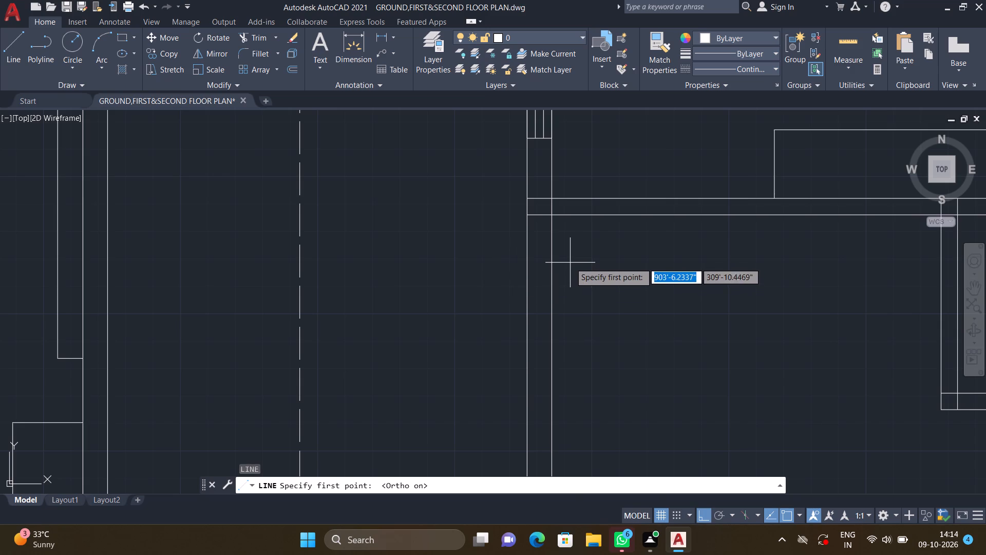
{"action": "scroll", "coordinate": [545, 229], "scroll_direction": "up", "scroll_amount": 2}
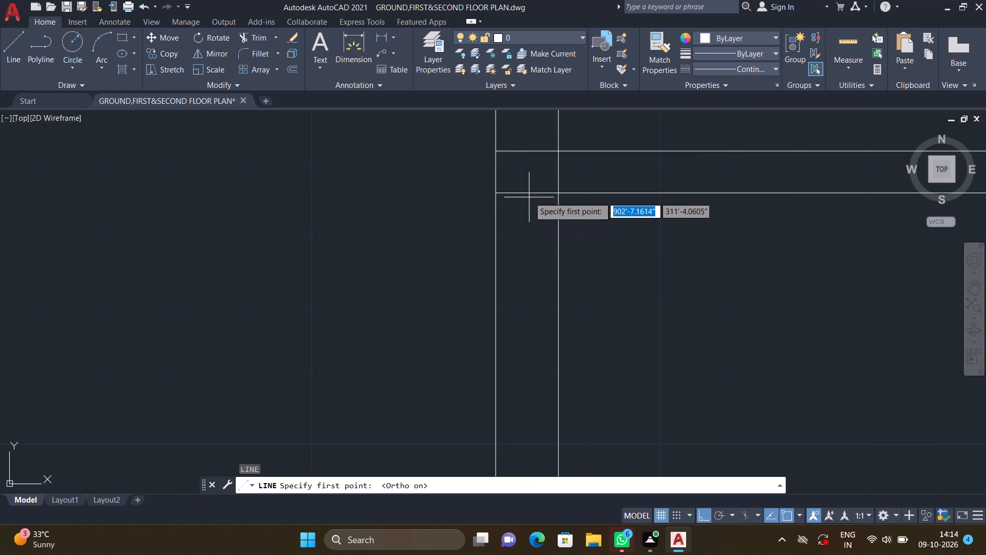
{"action": "scroll", "coordinate": [531, 194], "scroll_direction": "up", "scroll_amount": 2}
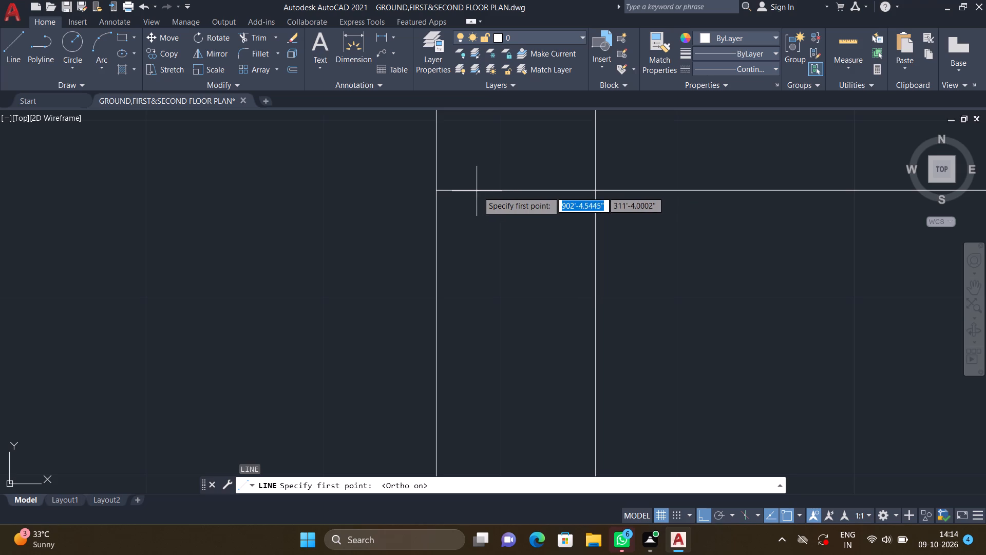
{"action": "left_click", "coordinate": [500, 190]}
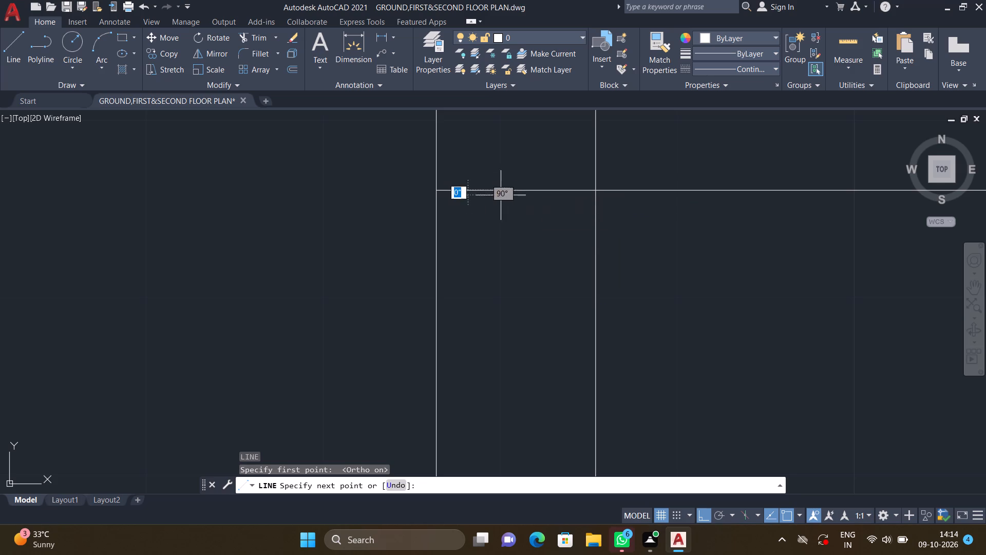
{"action": "scroll", "coordinate": [508, 257], "scroll_direction": "down", "scroll_amount": 3}
{"action": "middle_click_drag", "start_coordinate": [473, 317], "coordinate": [467, 270]}
{"action": "scroll", "coordinate": [470, 270], "scroll_direction": "down", "scroll_amount": 3}
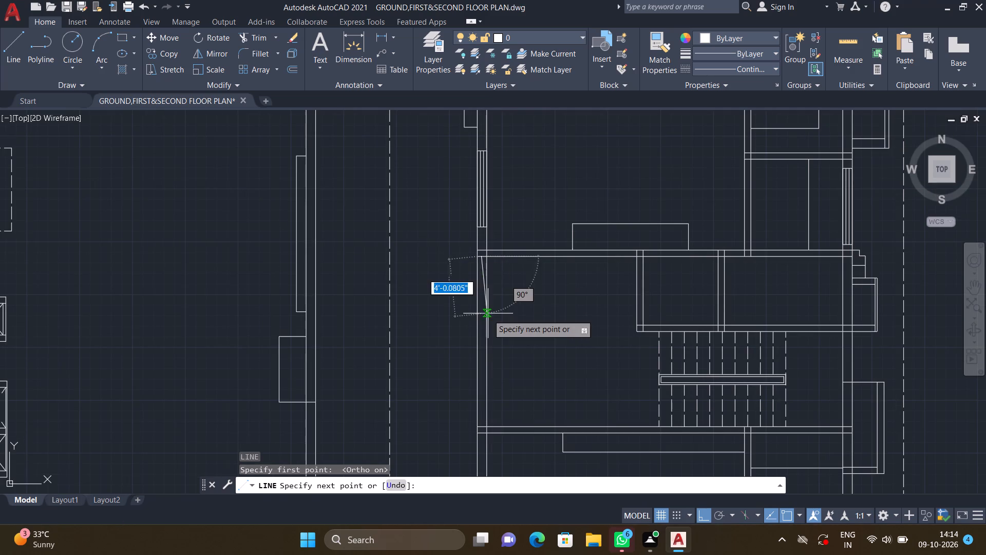
{"action": "middle_click", "coordinate": [464, 271]}
{"action": "scroll", "coordinate": [472, 344], "scroll_direction": "up", "scroll_amount": 2}
{"action": "middle_click_drag", "start_coordinate": [478, 379], "coordinate": [465, 341]}
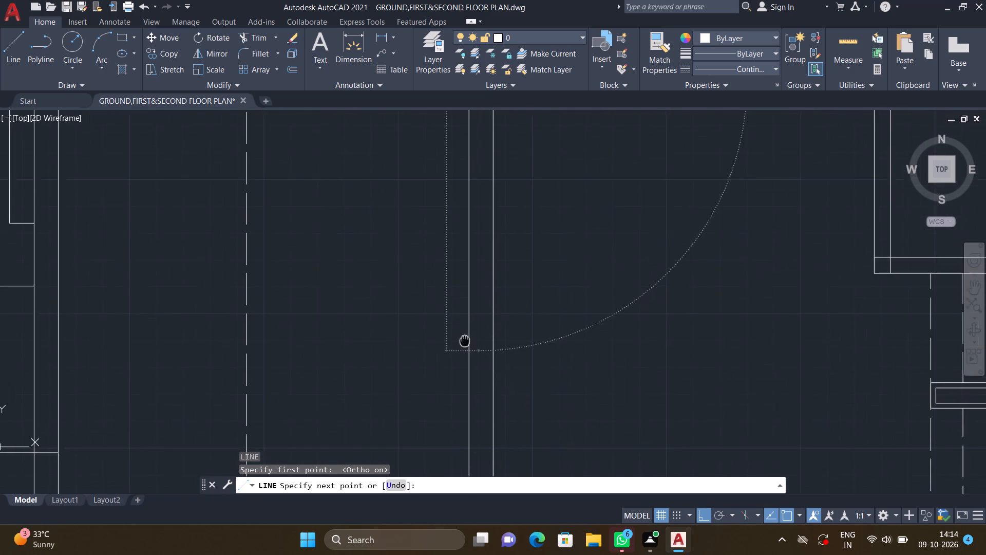
{"action": "scroll", "coordinate": [470, 346], "scroll_direction": "down", "scroll_amount": 1}
{"action": "scroll", "coordinate": [466, 388], "scroll_direction": "down", "scroll_amount": 1}
{"action": "middle_click_drag", "start_coordinate": [460, 375], "coordinate": [450, 329]}
{"action": "scroll", "coordinate": [383, 348], "scroll_direction": "up", "scroll_amount": 2}
{"action": "middle_click_drag", "start_coordinate": [481, 415], "coordinate": [392, 322]}
{"action": "scroll", "coordinate": [411, 329], "scroll_direction": "down", "scroll_amount": 1}
{"action": "scroll", "coordinate": [452, 335], "scroll_direction": "up", "scroll_amount": 6}
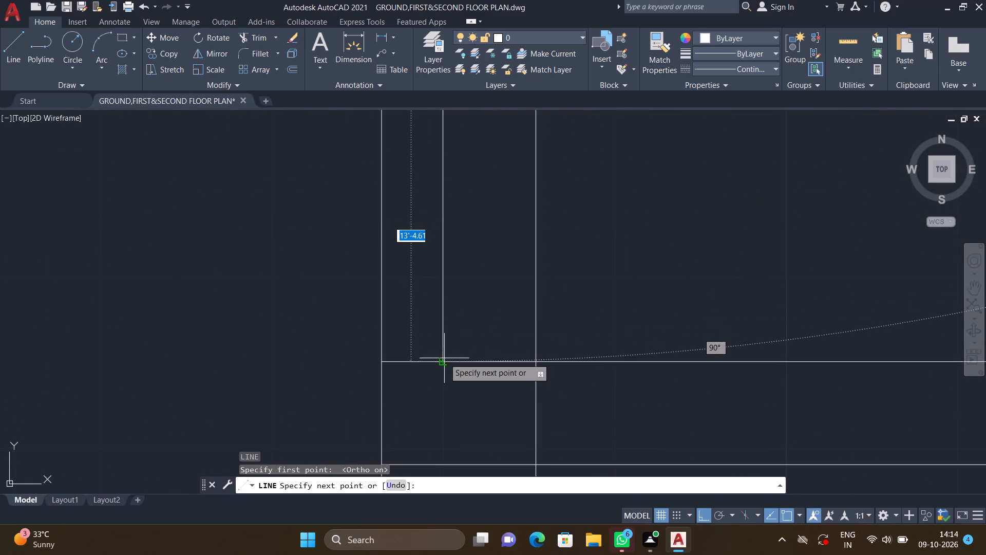
{"action": "double_click", "coordinate": [445, 359]}
{"action": "key", "text": "Return"}
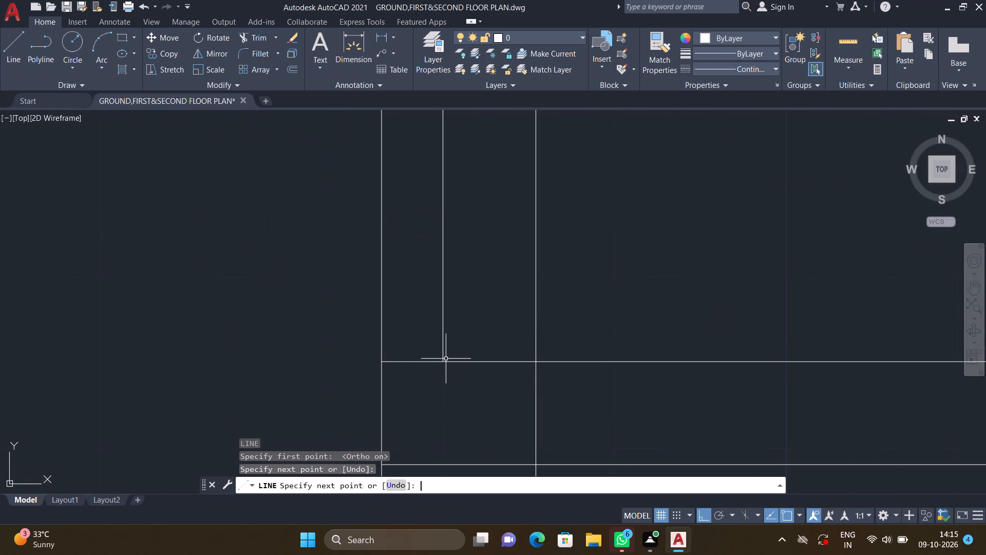
Draw a second vertical line about 13'-5" long inside the same stair hall wall, nearer the inner face, spanning between the same two partitions.
{"action": "scroll", "coordinate": [523, 359], "scroll_direction": "down", "scroll_amount": 3}
{"action": "middle_click_drag", "start_coordinate": [513, 349], "coordinate": [498, 417]}
{"action": "scroll", "coordinate": [538, 242], "scroll_direction": "down", "scroll_amount": 3}
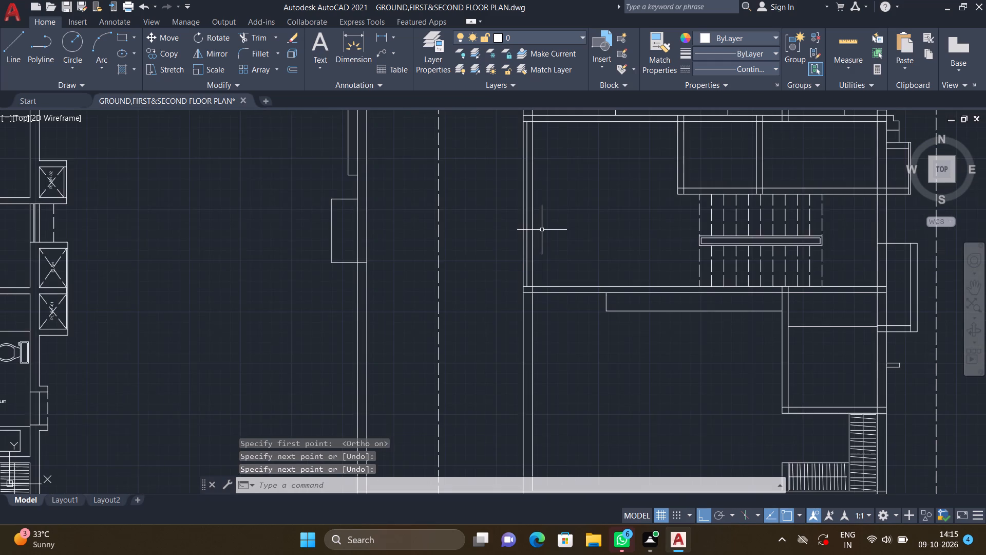
{"action": "middle_click_drag", "start_coordinate": [527, 226], "coordinate": [460, 361]}
{"action": "scroll", "coordinate": [462, 270], "scroll_direction": "up", "scroll_amount": 3}
{"action": "scroll", "coordinate": [437, 211], "scroll_direction": "up", "scroll_amount": 4}
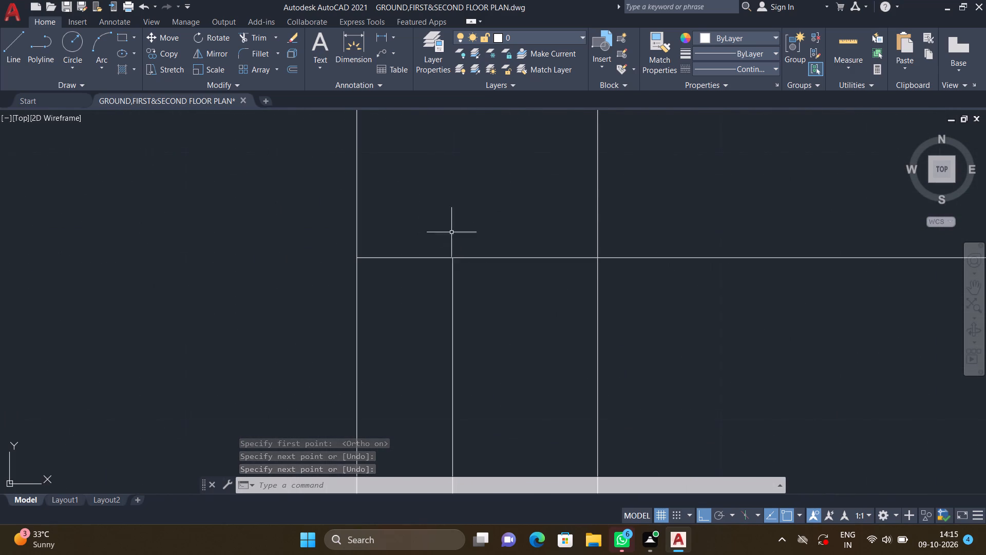
{"action": "scroll", "coordinate": [454, 238], "scroll_direction": "up", "scroll_amount": 3}
{"action": "middle_click_drag", "start_coordinate": [471, 306], "coordinate": [382, 170]}
{"action": "scroll", "coordinate": [390, 181], "scroll_direction": "down", "scroll_amount": 2}
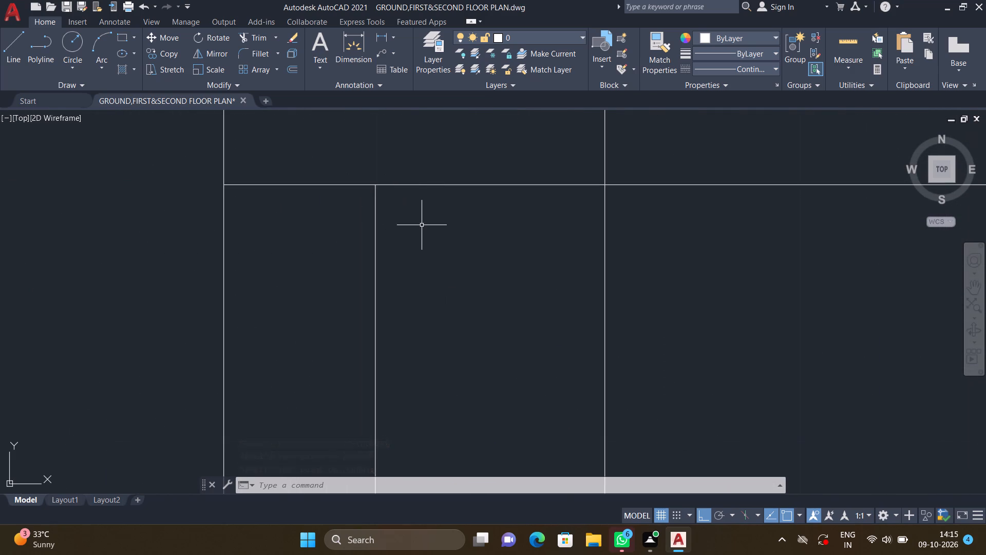
{"action": "key", "text": "l"}
{"action": "key", "text": "Return"}
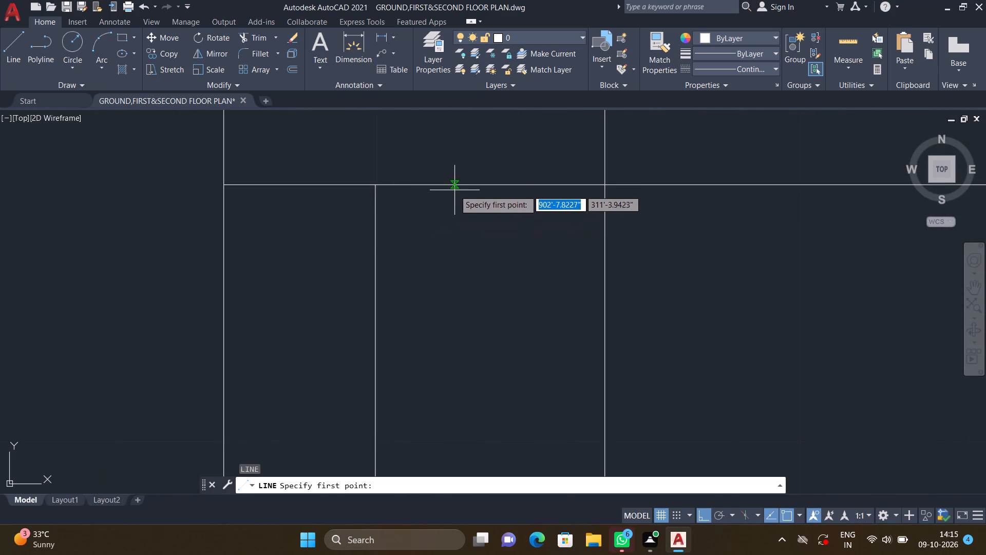
{"action": "left_click_drag", "start_coordinate": [454, 184], "coordinate": [456, 192]}
{"action": "scroll", "coordinate": [459, 283], "scroll_direction": "down", "scroll_amount": 3}
{"action": "middle_click_drag", "start_coordinate": [462, 337], "coordinate": [444, 237]}
{"action": "scroll", "coordinate": [445, 238], "scroll_direction": "down", "scroll_amount": 4}
{"action": "middle_click_drag", "start_coordinate": [433, 316], "coordinate": [435, 275]}
{"action": "middle_click_drag", "start_coordinate": [444, 293], "coordinate": [434, 248]}
{"action": "scroll", "coordinate": [437, 344], "scroll_direction": "up", "scroll_amount": 2}
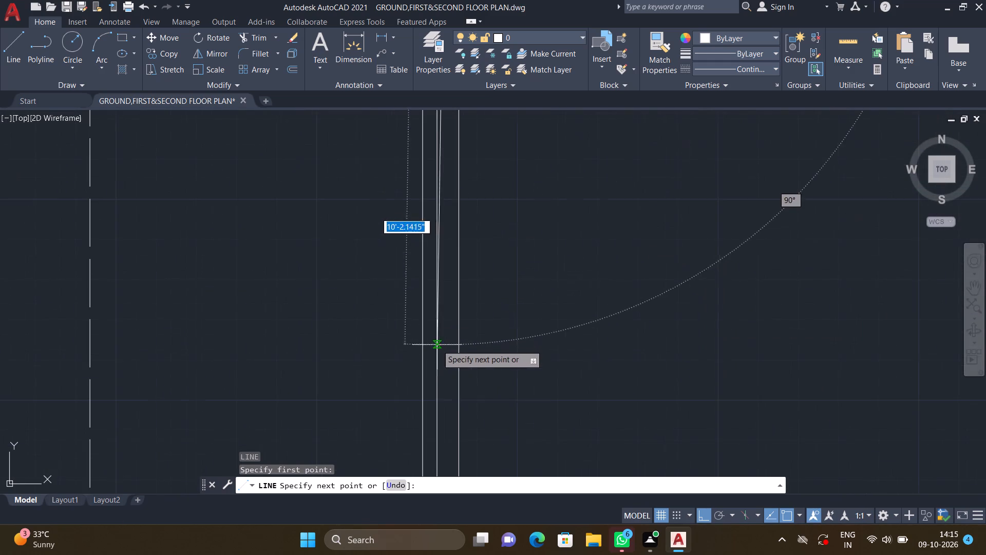
{"action": "middle_click_drag", "start_coordinate": [430, 369], "coordinate": [421, 284]}
{"action": "scroll", "coordinate": [426, 285], "scroll_direction": "down", "scroll_amount": 2}
{"action": "scroll", "coordinate": [441, 345], "scroll_direction": "up", "scroll_amount": 5}
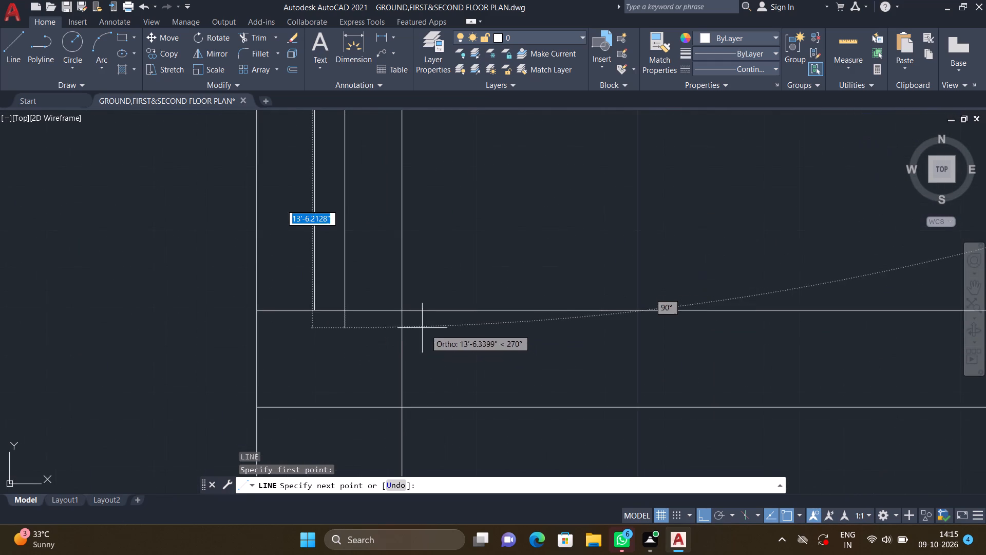
{"action": "middle_click_drag", "start_coordinate": [370, 315], "coordinate": [512, 353]}
{"action": "scroll", "coordinate": [478, 345], "scroll_direction": "up", "scroll_amount": 3}
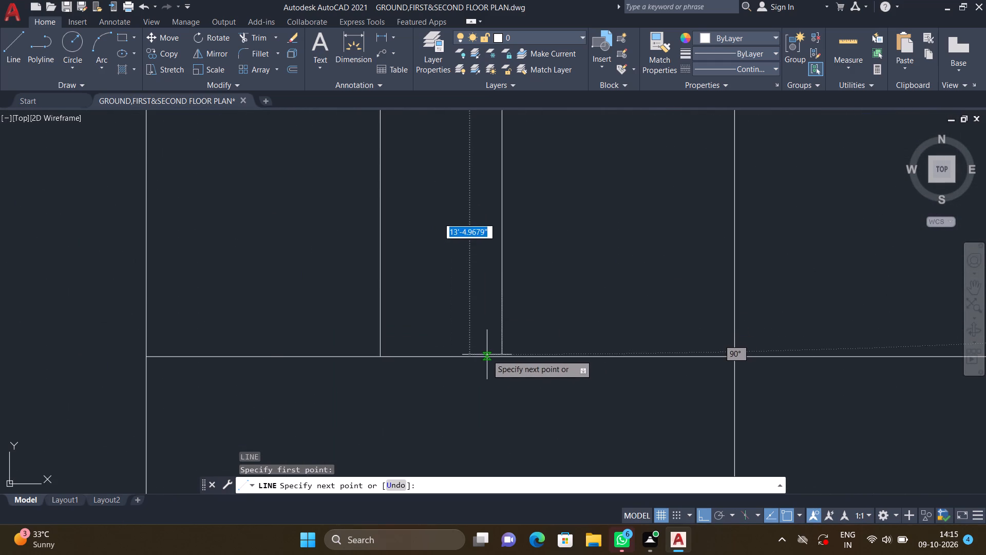
{"action": "double_click", "coordinate": [503, 358]}
{"action": "key", "text": "Return"}
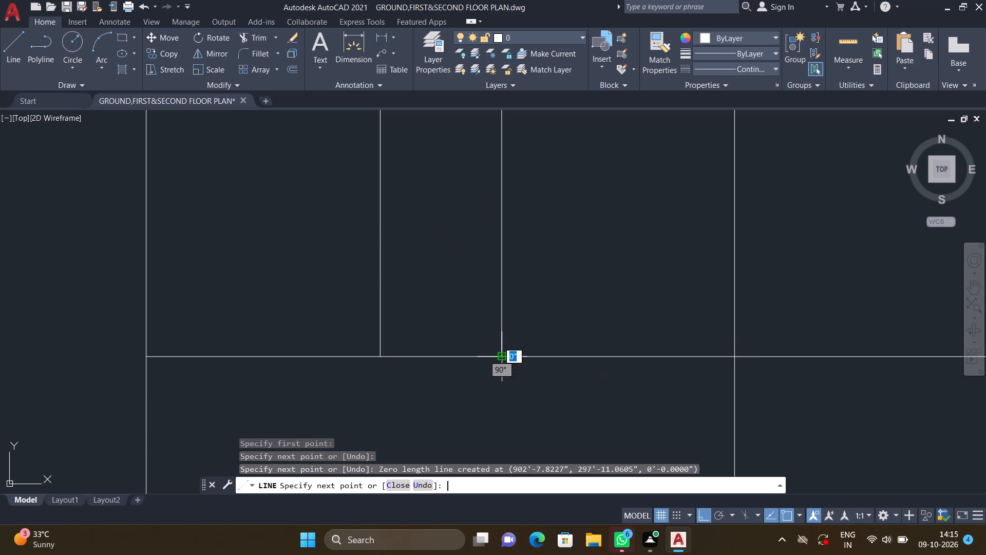
Extend the inner line of the lower-left room's left wall down to the outer line of the bottom wall.
{"action": "scroll", "coordinate": [508, 367], "scroll_direction": "down", "scroll_amount": 4}
{"action": "middle_click_drag", "start_coordinate": [502, 380], "coordinate": [497, 318]}
{"action": "scroll", "coordinate": [498, 319], "scroll_direction": "down", "scroll_amount": 4}
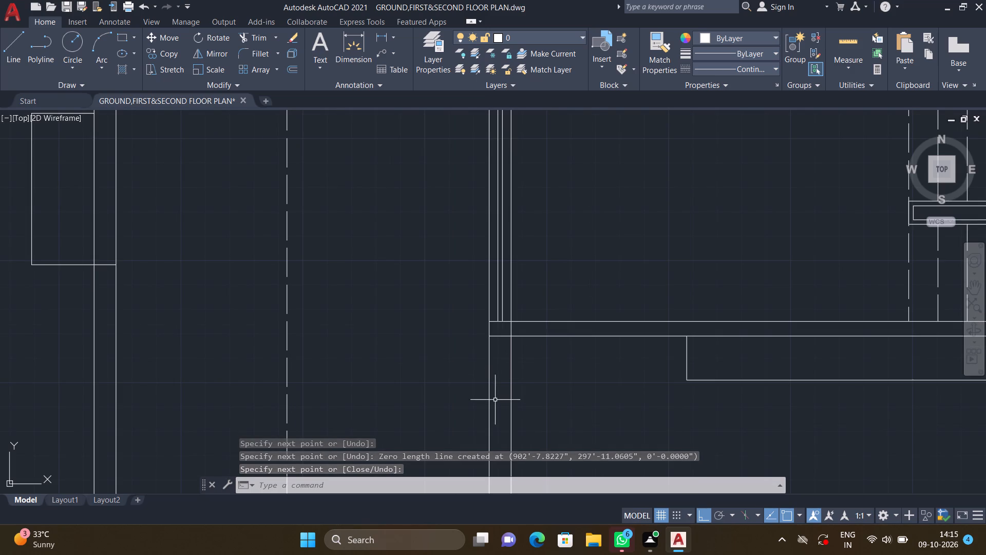
{"action": "middle_click_drag", "start_coordinate": [477, 343], "coordinate": [460, 264]}
{"action": "scroll", "coordinate": [477, 343], "scroll_direction": "down", "scroll_amount": 1}
{"action": "scroll", "coordinate": [466, 267], "scroll_direction": "down", "scroll_amount": 2}
{"action": "middle_click_drag", "start_coordinate": [437, 369], "coordinate": [431, 326]}
{"action": "scroll", "coordinate": [465, 286], "scroll_direction": "up", "scroll_amount": 2}
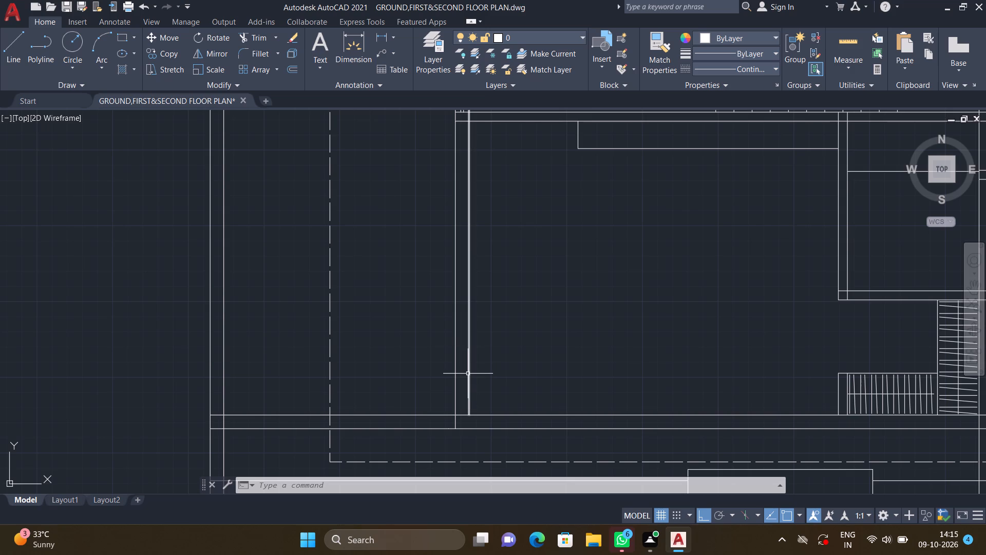
{"action": "type", "text": "ex"}
{"action": "key", "text": "Return"}
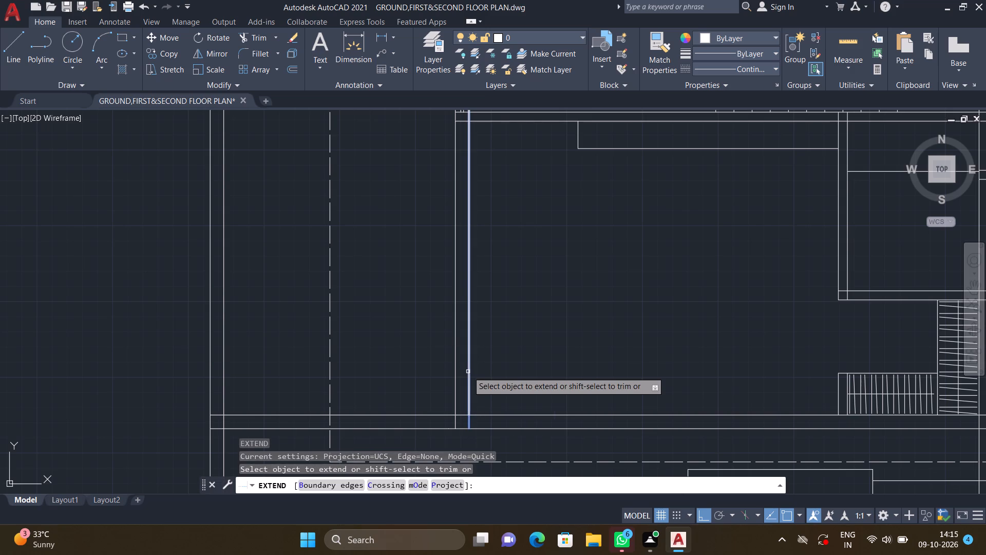
{"action": "left_click", "coordinate": [468, 378]}
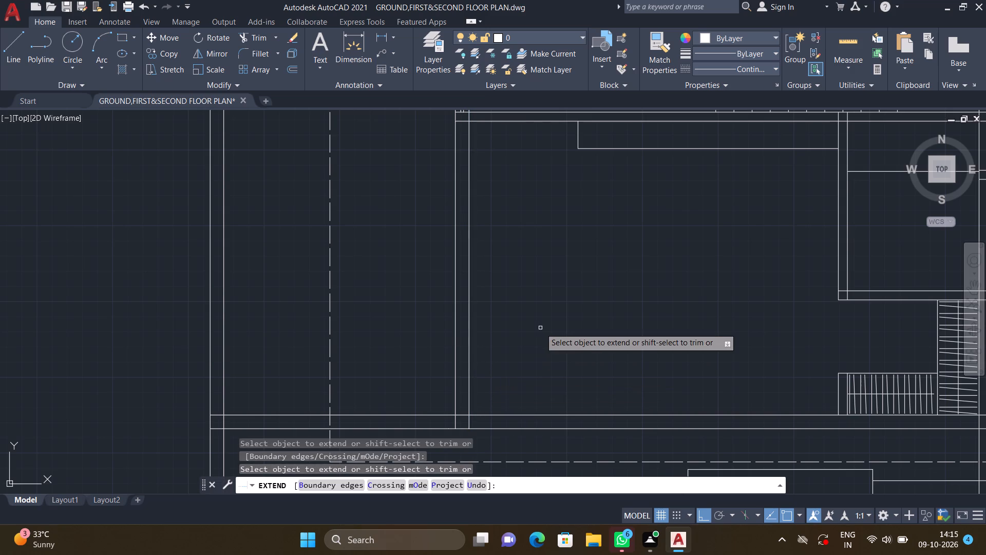
{"action": "key", "text": "Return"}
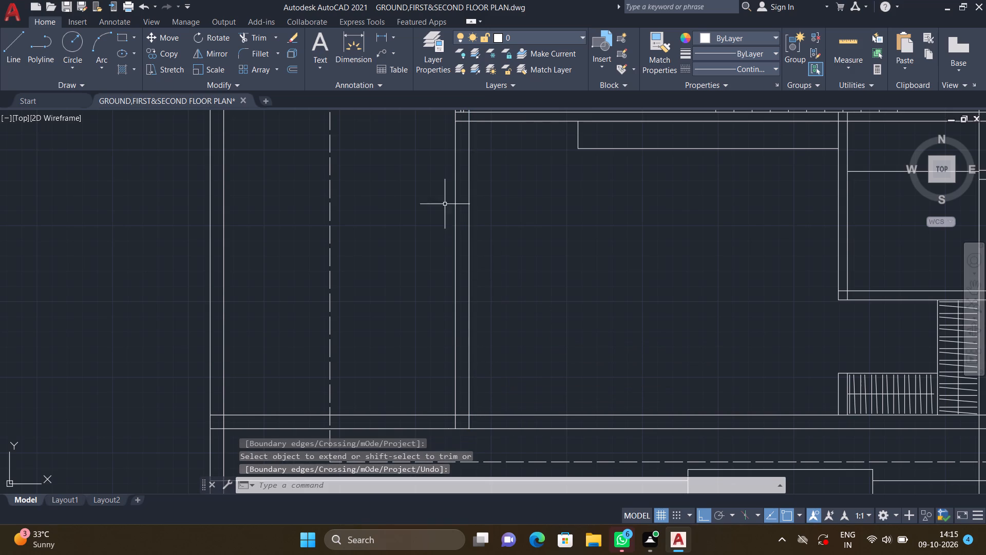
Draw a vertical line about 10'-6" long inside the lower-left room's left wall, starting at the underside of the stair hall partition.
{"action": "middle_click_drag", "start_coordinate": [439, 193], "coordinate": [462, 270]}
{"action": "scroll", "coordinate": [492, 224], "scroll_direction": "up", "scroll_amount": 2}
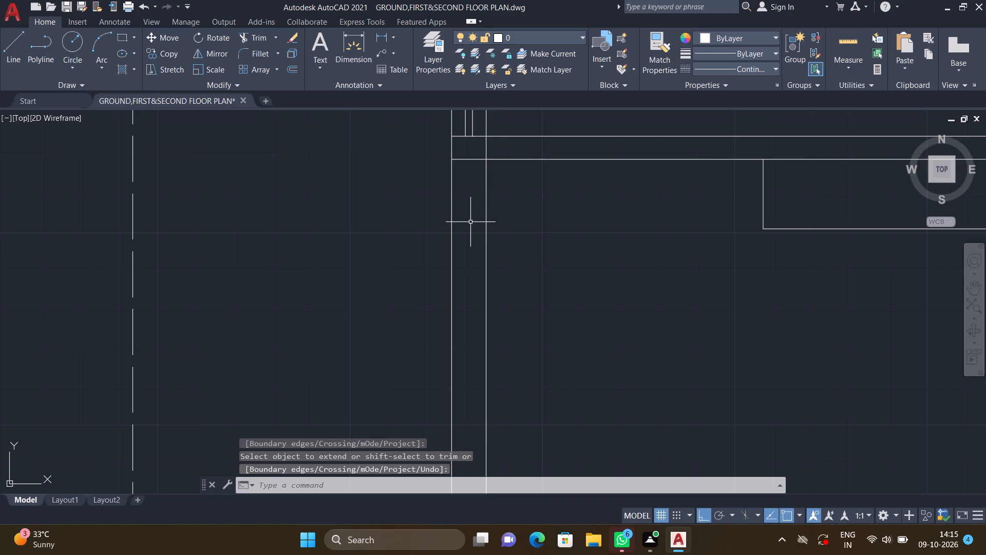
{"action": "key", "text": "l"}
{"action": "key", "text": "Return"}
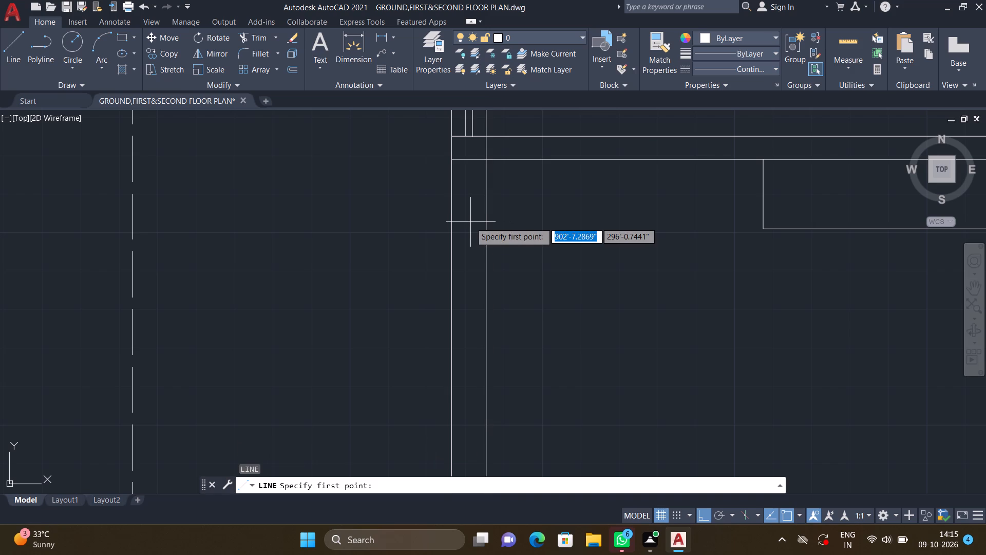
{"action": "scroll", "coordinate": [462, 164], "scroll_direction": "up", "scroll_amount": 2}
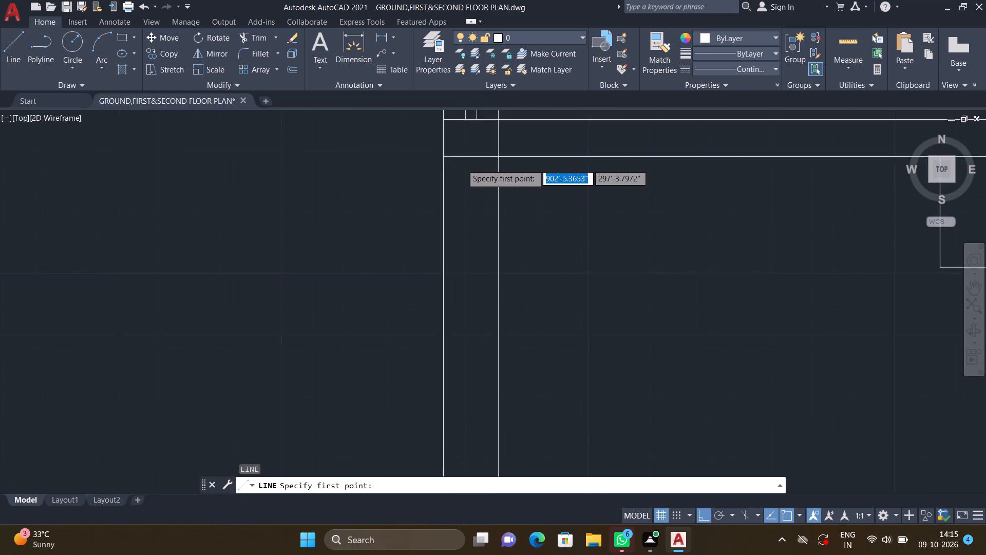
{"action": "left_click_drag", "start_coordinate": [463, 152], "coordinate": [465, 156]}
{"action": "scroll", "coordinate": [466, 284], "scroll_direction": "down", "scroll_amount": 3}
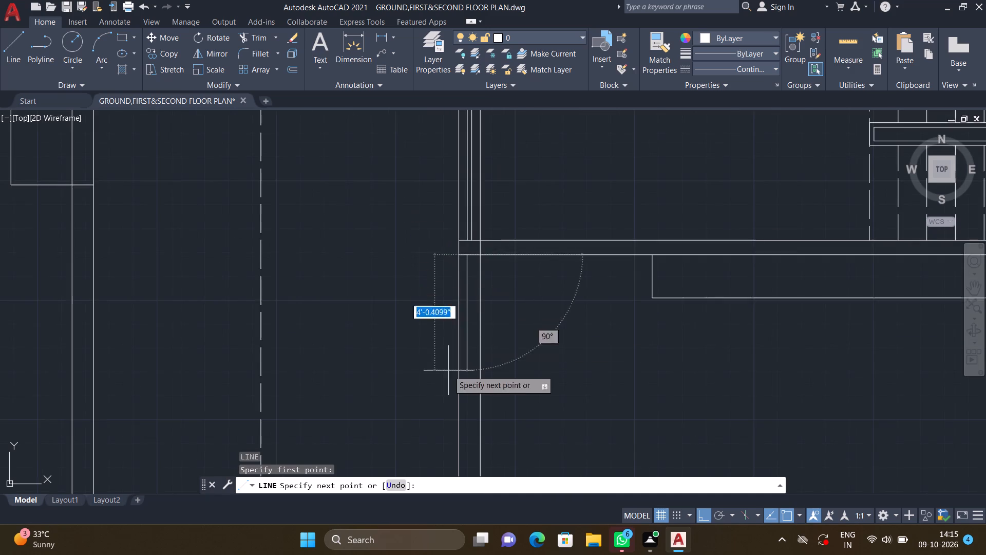
{"action": "middle_click_drag", "start_coordinate": [445, 360], "coordinate": [442, 208]}
{"action": "scroll", "coordinate": [442, 202], "scroll_direction": "down", "scroll_amount": 3}
{"action": "scroll", "coordinate": [442, 292], "scroll_direction": "up", "scroll_amount": 3}
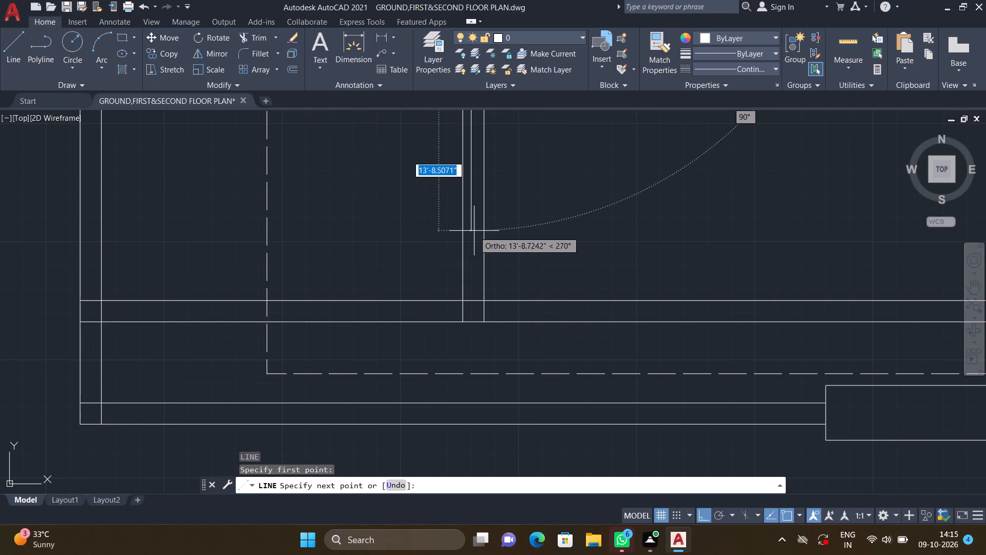
{"action": "middle_click_drag", "start_coordinate": [469, 230], "coordinate": [479, 295]}
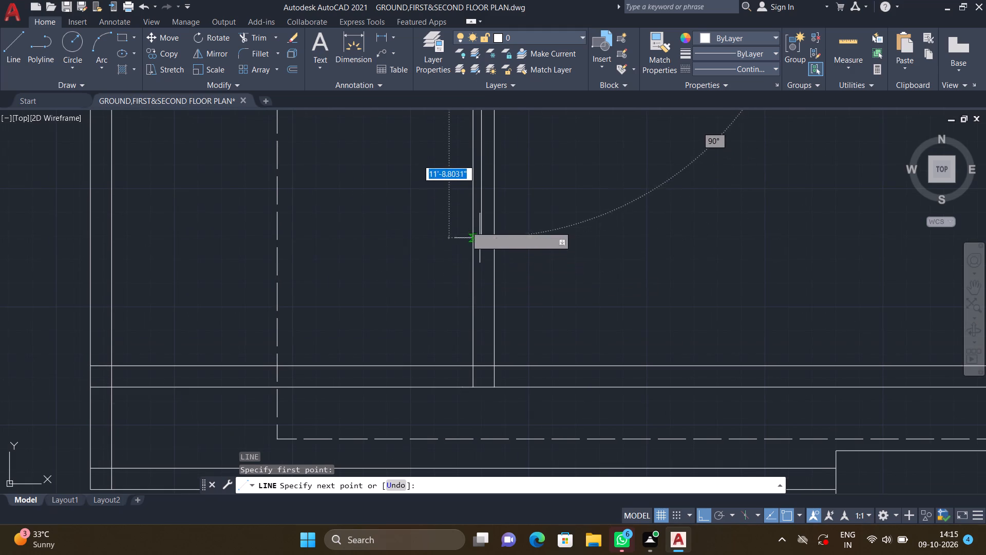
{"action": "middle_click_drag", "start_coordinate": [466, 227], "coordinate": [484, 320]}
{"action": "scroll", "coordinate": [500, 303], "scroll_direction": "up", "scroll_amount": 1}
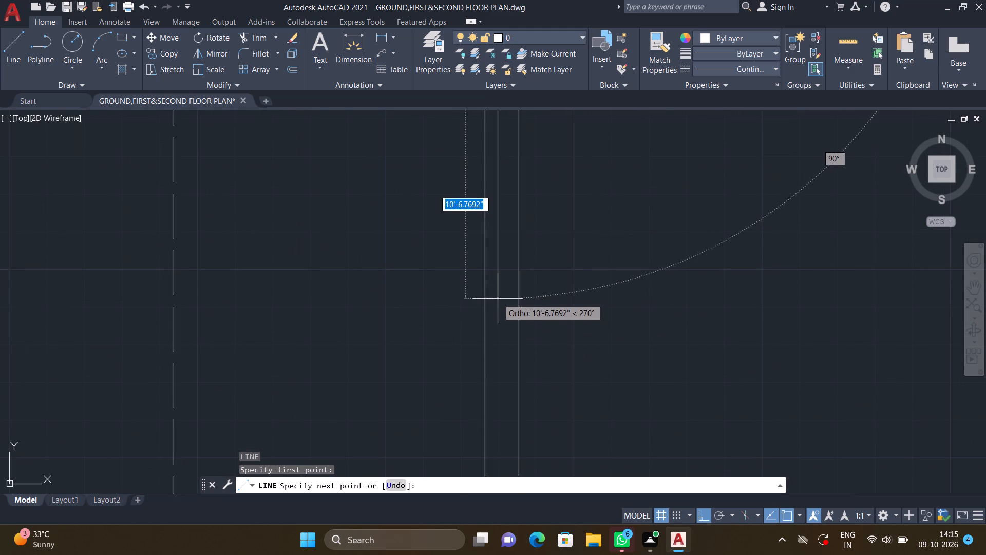
{"action": "double_click", "coordinate": [497, 294]}
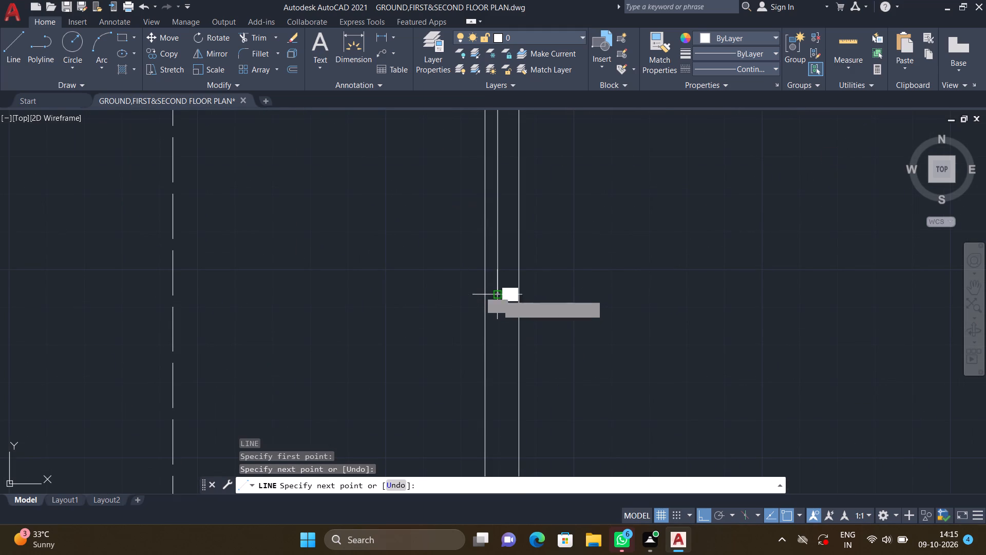
{"action": "scroll", "coordinate": [497, 294], "scroll_direction": "up", "scroll_amount": 3}
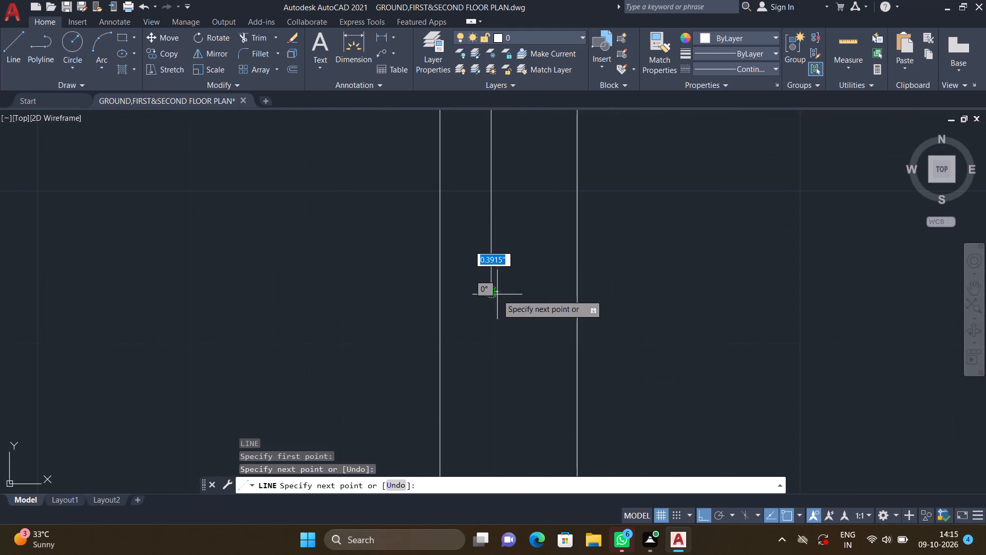
{"action": "key", "text": "Escape"}
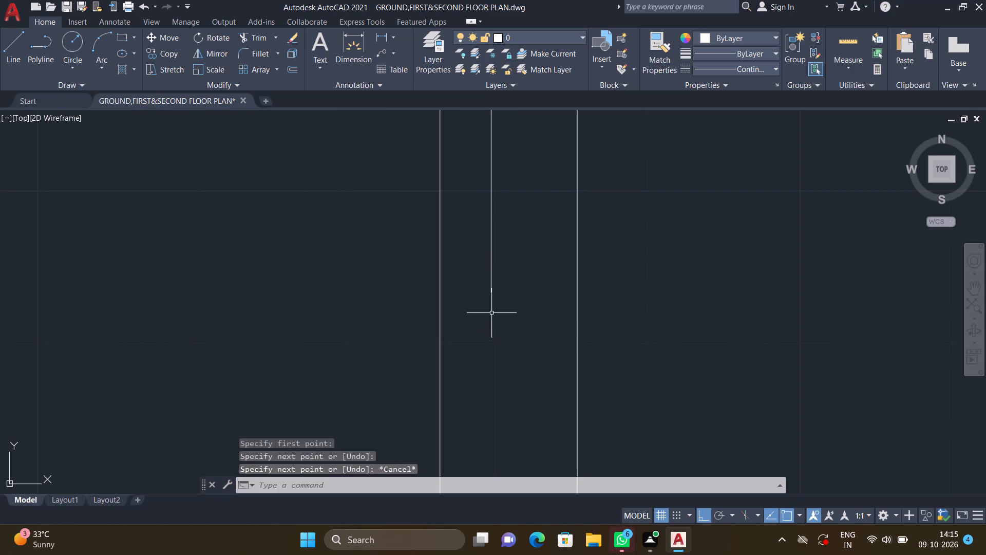
Draw a horizontal line about 9" long across the lower-left room's left wall, level with the lower end of the new vertical line.
{"action": "key", "text": "l"}
{"action": "key", "text": "Return"}
{"action": "scroll", "coordinate": [487, 303], "scroll_direction": "up", "scroll_amount": 2}
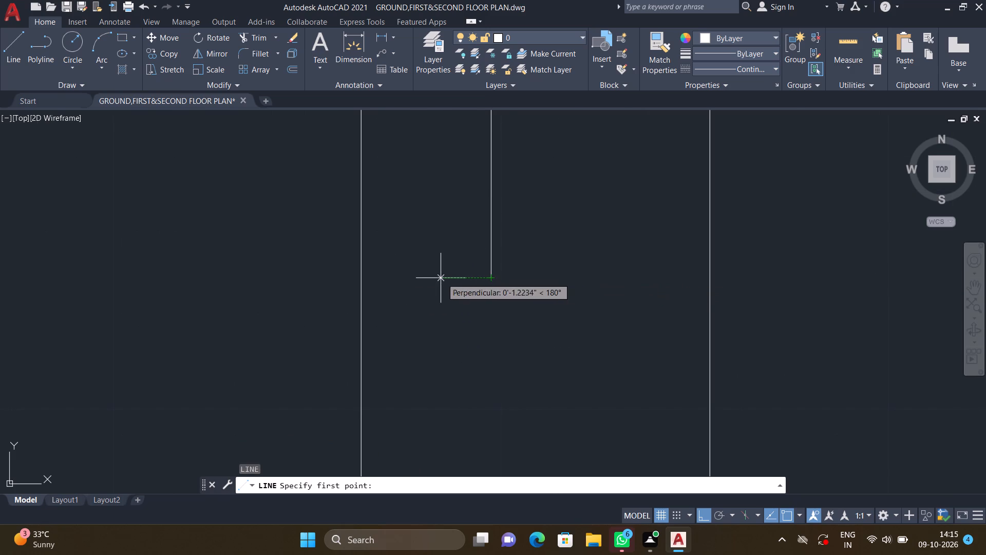
{"action": "left_click", "coordinate": [360, 279]}
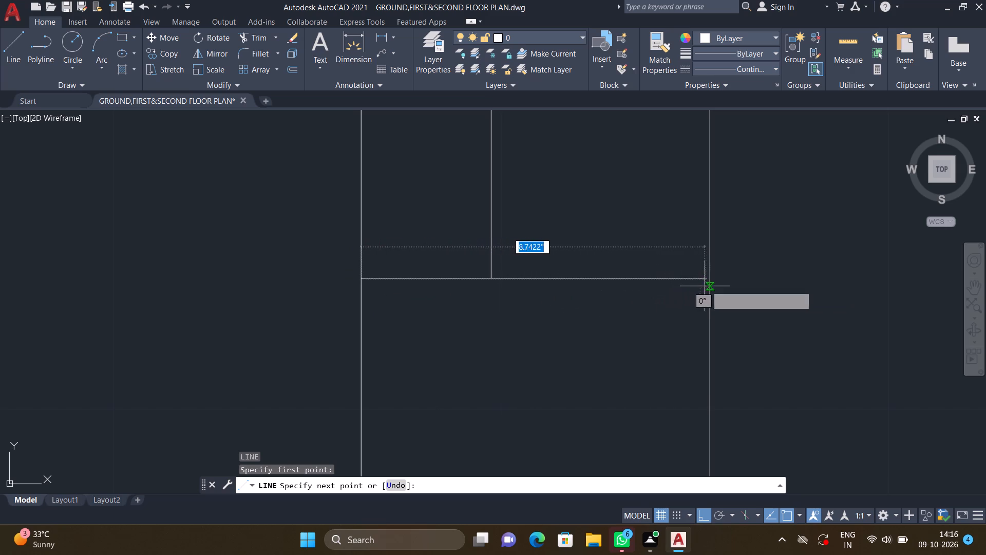
{"action": "left_click", "coordinate": [709, 279]}
{"action": "key", "text": "Return"}
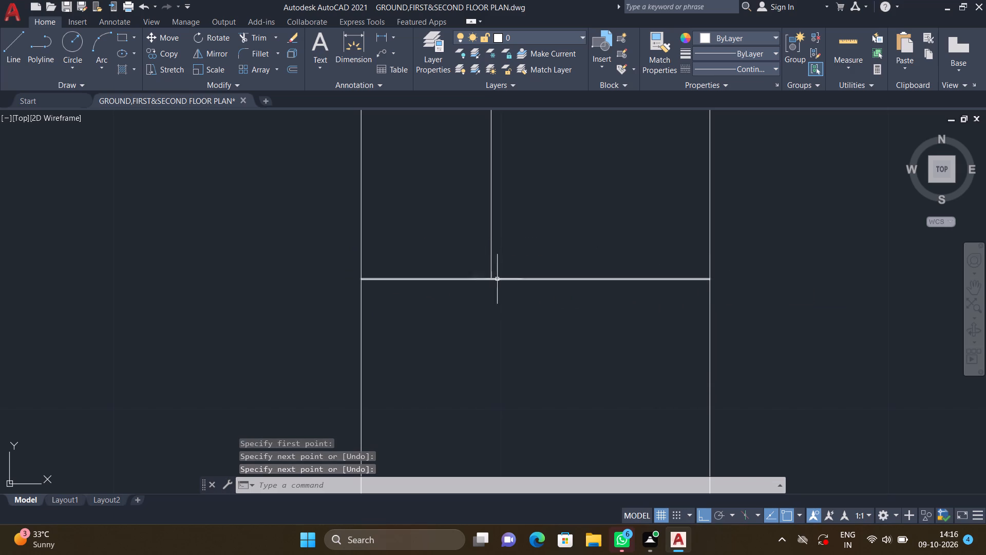
Extend the vertical line inside the lower-left room's left wall down to the new horizontal cross line.
{"action": "scroll", "coordinate": [473, 270], "scroll_direction": "up", "scroll_amount": 5}
{"action": "type", "text": "ex"}
{"action": "key", "text": "Return"}
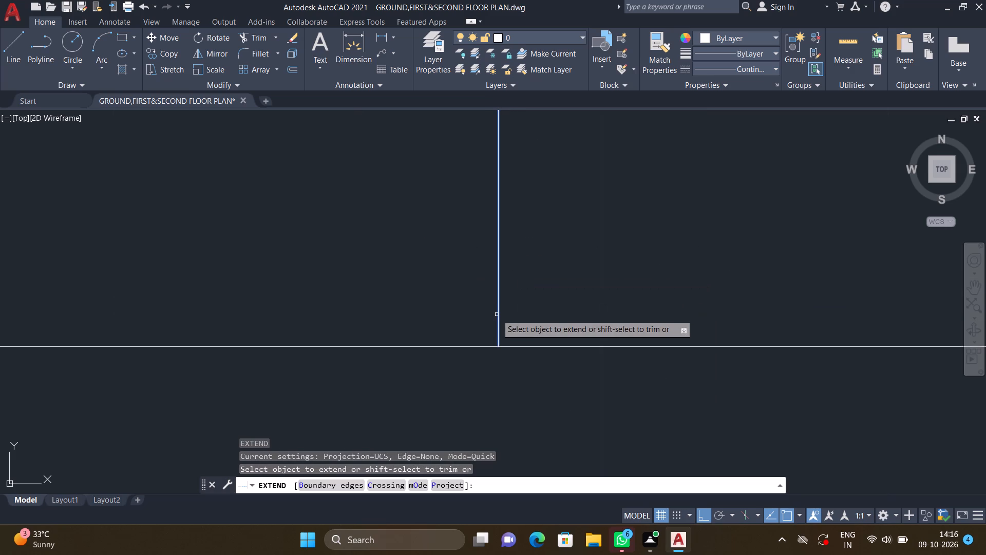
{"action": "key", "text": "Return"}
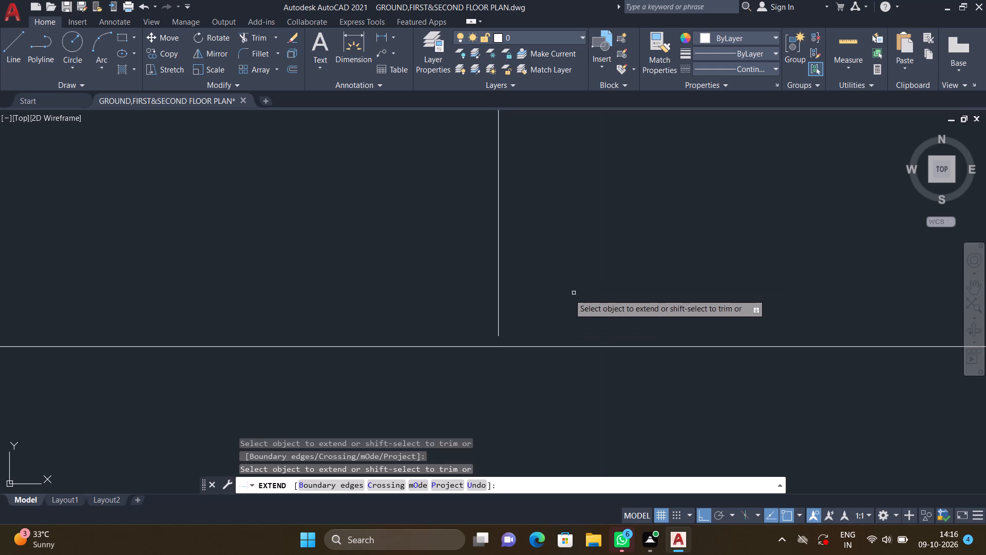
{"action": "left_click", "coordinate": [500, 290]}
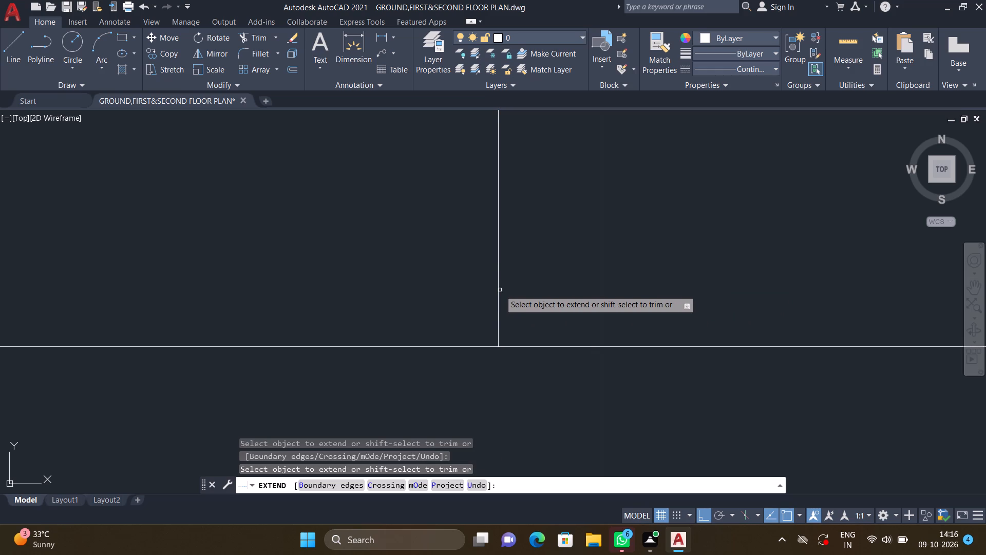
{"action": "key", "text": "Return"}
Draw a second vertical line about 10'-6" long inside the same wall, nearer the inner face, from the stair hall partition's underside to the cross line.
{"action": "scroll", "coordinate": [593, 270], "scroll_direction": "down", "scroll_amount": 2}
{"action": "middle_click_drag", "start_coordinate": [611, 256], "coordinate": [585, 348]}
{"action": "scroll", "coordinate": [586, 353], "scroll_direction": "down", "scroll_amount": 6}
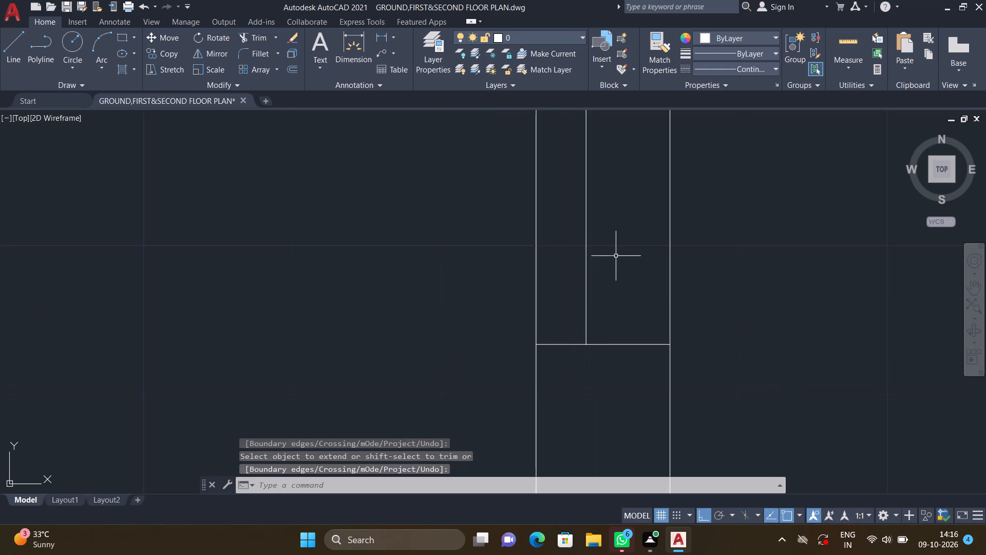
{"action": "middle_click_drag", "start_coordinate": [586, 300], "coordinate": [547, 375]}
{"action": "scroll", "coordinate": [547, 377], "scroll_direction": "down", "scroll_amount": 3}
{"action": "scroll", "coordinate": [545, 225], "scroll_direction": "down", "scroll_amount": 1}
{"action": "middle_click_drag", "start_coordinate": [543, 232], "coordinate": [523, 356]}
{"action": "scroll", "coordinate": [524, 366], "scroll_direction": "down", "scroll_amount": 2}
{"action": "scroll", "coordinate": [525, 291], "scroll_direction": "down", "scroll_amount": 1}
{"action": "scroll", "coordinate": [526, 291], "scroll_direction": "up", "scroll_amount": 4}
{"action": "middle_click_drag", "start_coordinate": [508, 250], "coordinate": [525, 237]}
{"action": "scroll", "coordinate": [526, 241], "scroll_direction": "up", "scroll_amount": 3}
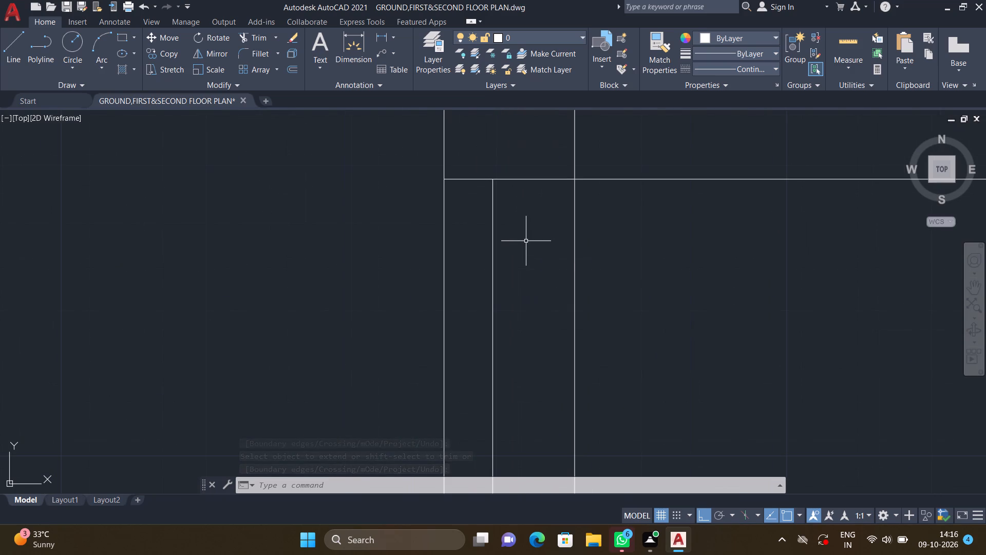
{"action": "key", "text": "l"}
{"action": "key", "text": "Return"}
{"action": "scroll", "coordinate": [514, 187], "scroll_direction": "up", "scroll_amount": 2}
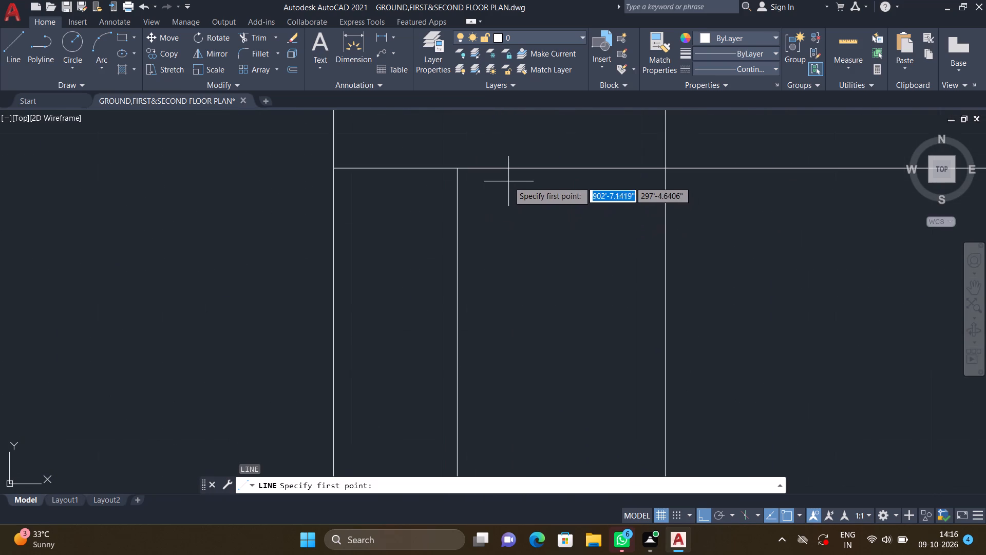
{"action": "double_click", "coordinate": [508, 168]}
{"action": "scroll", "coordinate": [521, 270], "scroll_direction": "down", "scroll_amount": 3}
{"action": "middle_click_drag", "start_coordinate": [518, 321], "coordinate": [499, 224]}
{"action": "scroll", "coordinate": [499, 224], "scroll_direction": "down", "scroll_amount": 4}
{"action": "middle_click_drag", "start_coordinate": [488, 248], "coordinate": [479, 210]}
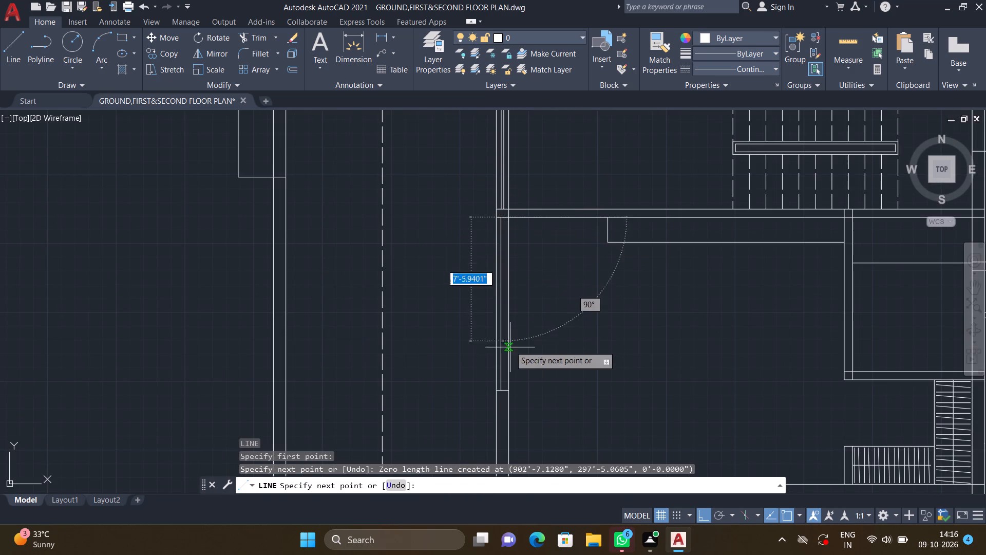
{"action": "middle_click_drag", "start_coordinate": [503, 321], "coordinate": [496, 220]}
{"action": "scroll", "coordinate": [495, 285], "scroll_direction": "up", "scroll_amount": 4}
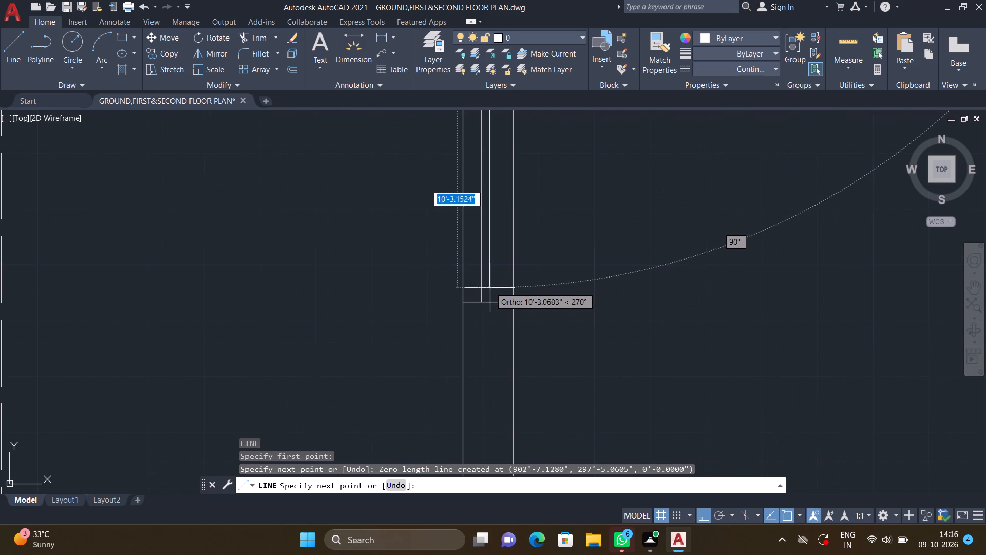
{"action": "scroll", "coordinate": [490, 288], "scroll_direction": "up", "scroll_amount": 2}
{"action": "scroll", "coordinate": [468, 324], "scroll_direction": "up", "scroll_amount": 3}
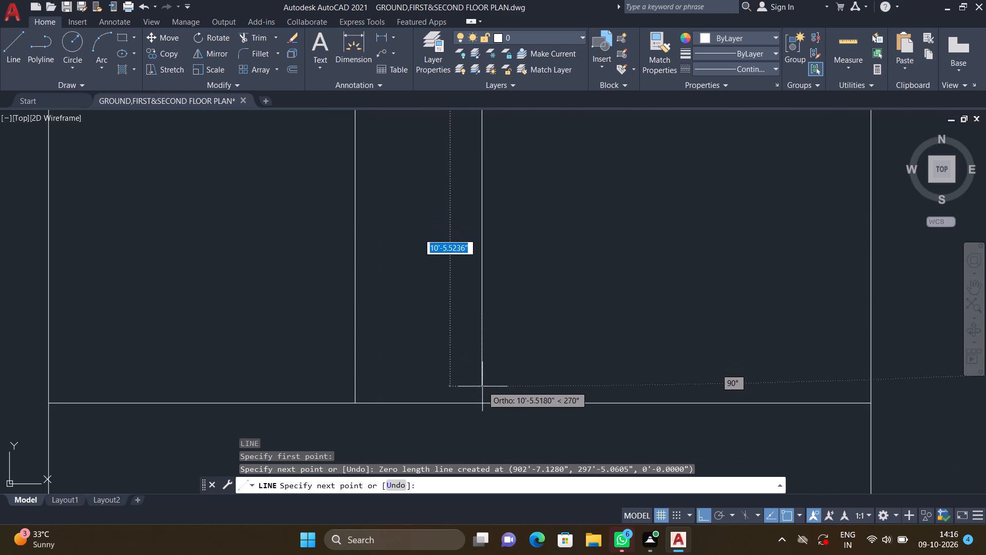
{"action": "double_click", "coordinate": [483, 404]}
{"action": "key", "text": "Return"}
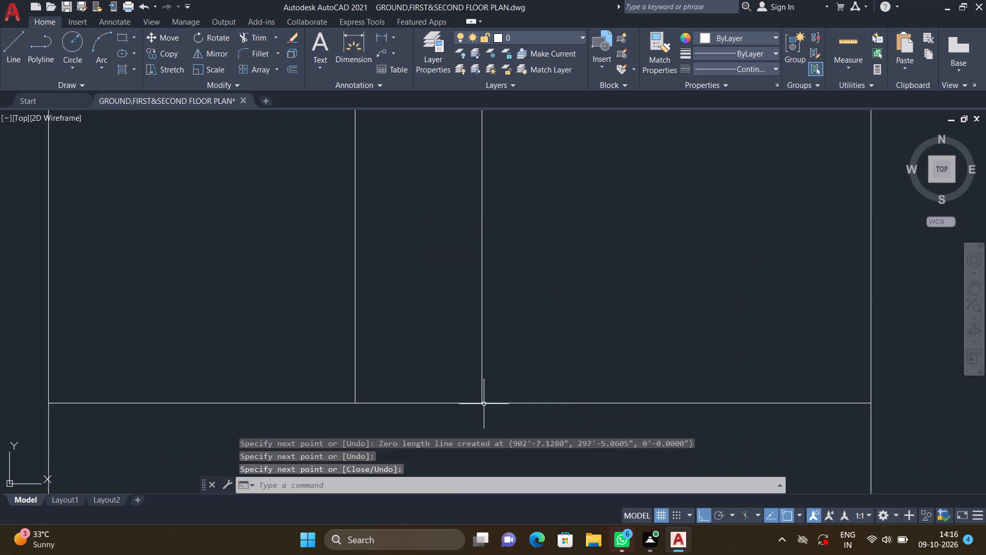
Trim both lines of the stair hall's lower partition where they run through the thickness of the right outer wall.
{"action": "scroll", "coordinate": [549, 323], "scroll_direction": "down", "scroll_amount": 7}
{"action": "middle_click_drag", "start_coordinate": [578, 308], "coordinate": [486, 412]}
{"action": "scroll", "coordinate": [578, 308], "scroll_direction": "down", "scroll_amount": 1}
{"action": "scroll", "coordinate": [496, 408], "scroll_direction": "down", "scroll_amount": 1}
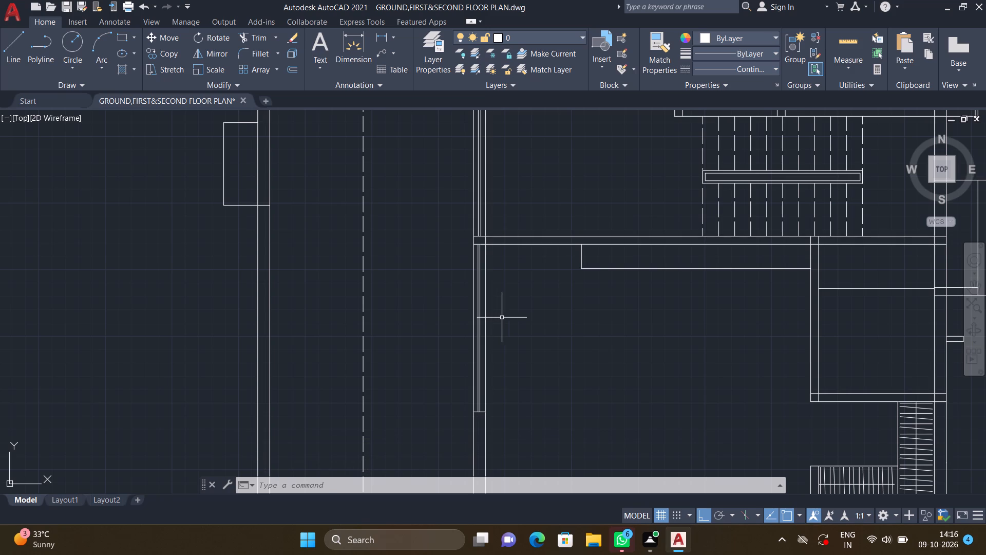
{"action": "scroll", "coordinate": [506, 318], "scroll_direction": "down", "scroll_amount": 2}
{"action": "middle_click_drag", "start_coordinate": [518, 330], "coordinate": [435, 316]}
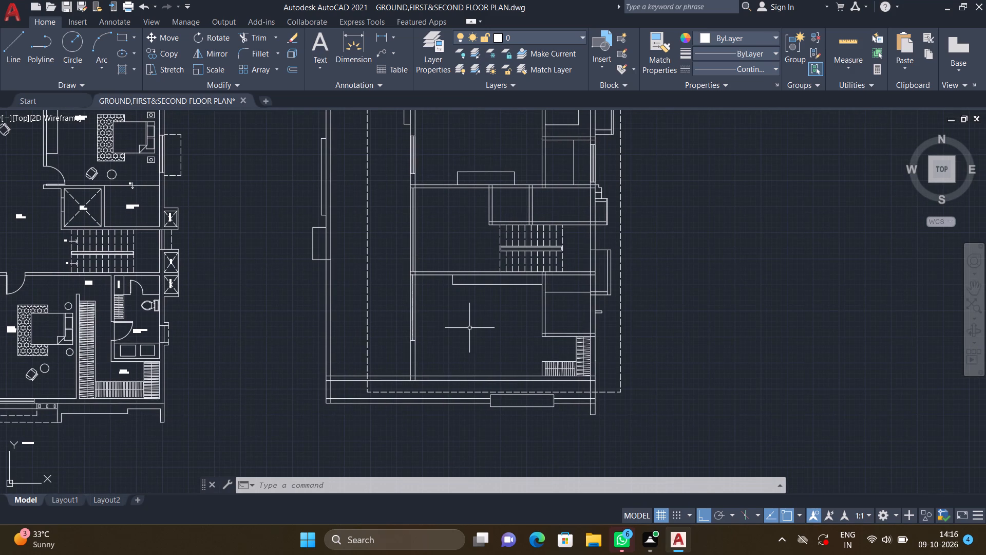
{"action": "middle_click_drag", "start_coordinate": [557, 327], "coordinate": [525, 331]}
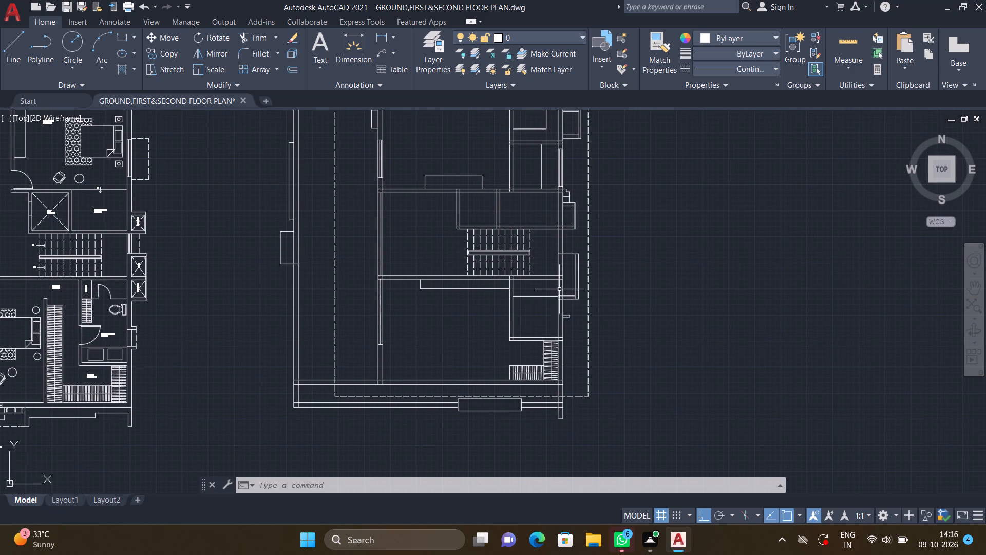
{"action": "scroll", "coordinate": [567, 281], "scroll_direction": "up", "scroll_amount": 2}
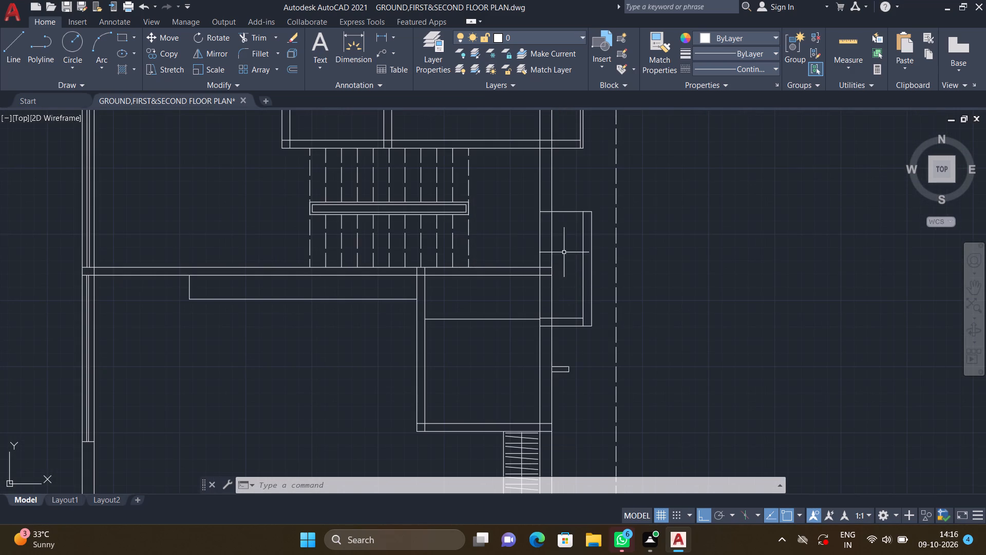
{"action": "scroll", "coordinate": [548, 280], "scroll_direction": "up", "scroll_amount": 3}
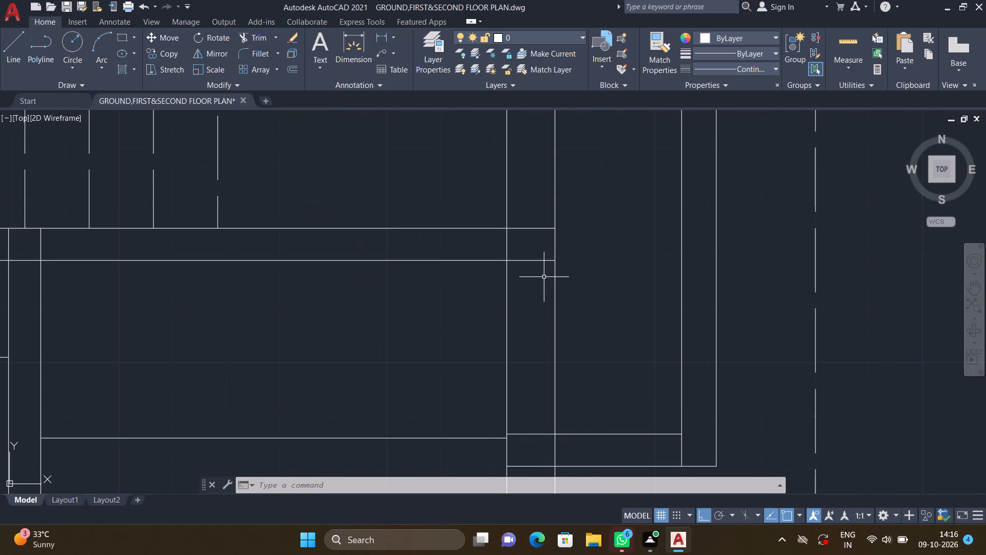
{"action": "type", "text": "tr"}
{"action": "key", "text": "Return"}
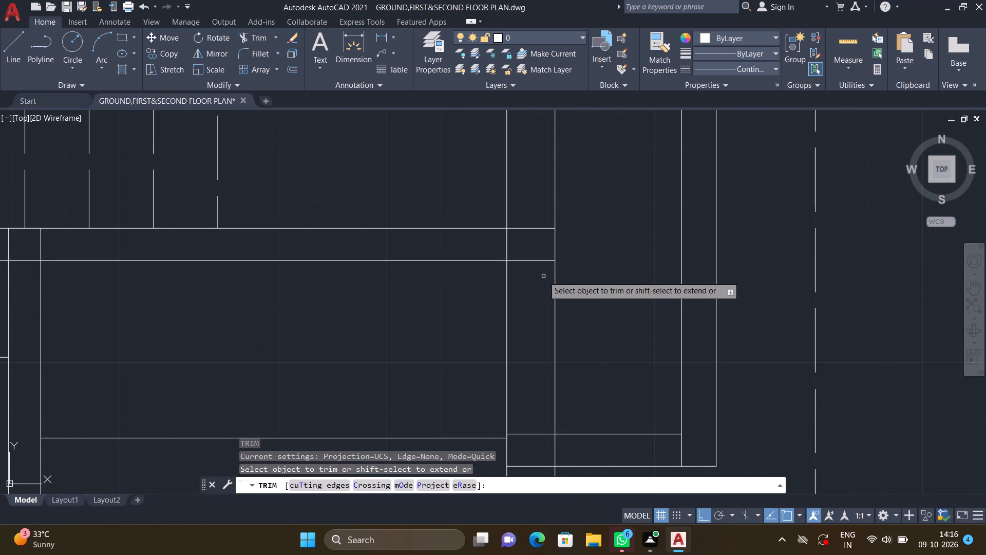
{"action": "left_click", "coordinate": [532, 260]}
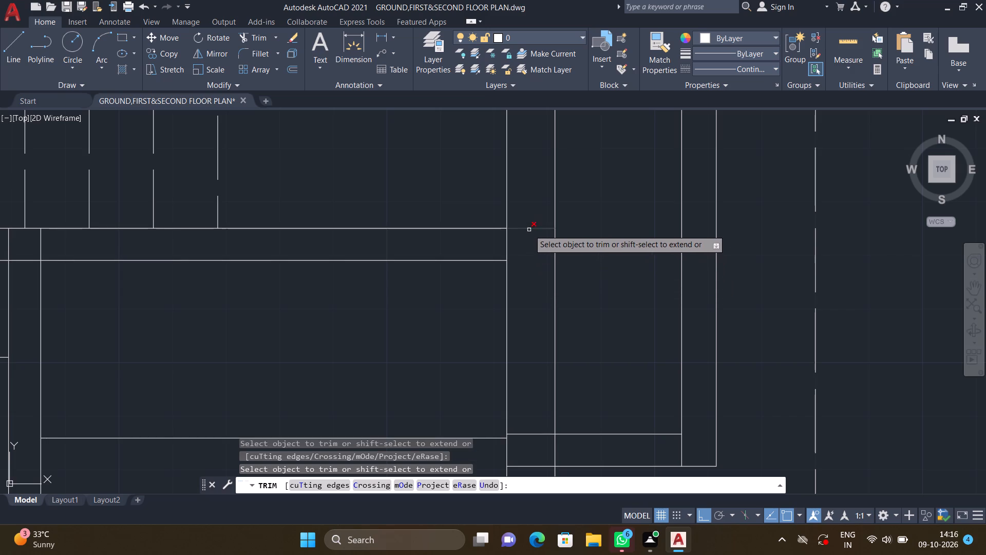
{"action": "double_click", "coordinate": [527, 227]}
{"action": "key", "text": "Return"}
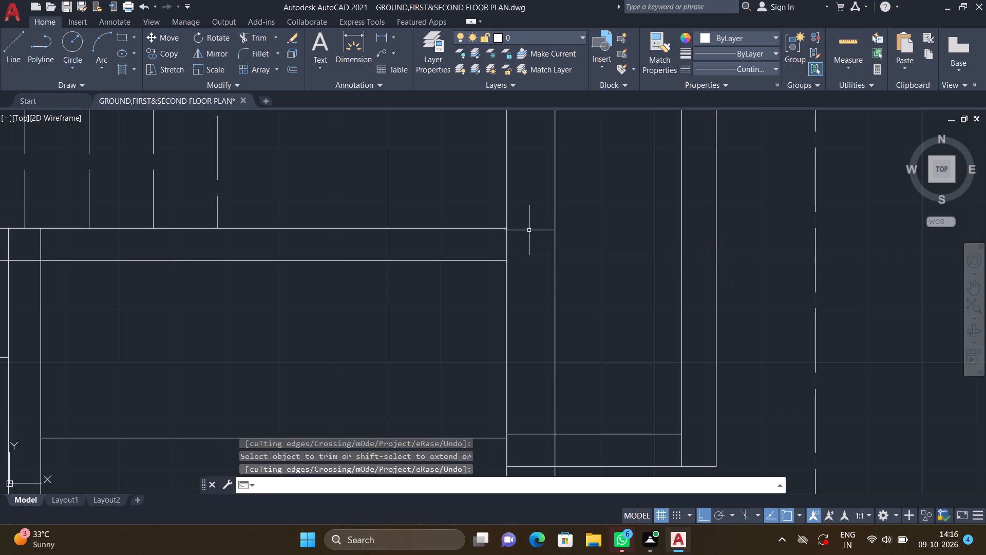
Extend both horizontal lines of the small stub outside the right wall inward to the wall's inner face.
{"action": "scroll", "coordinate": [526, 246], "scroll_direction": "down", "scroll_amount": 2}
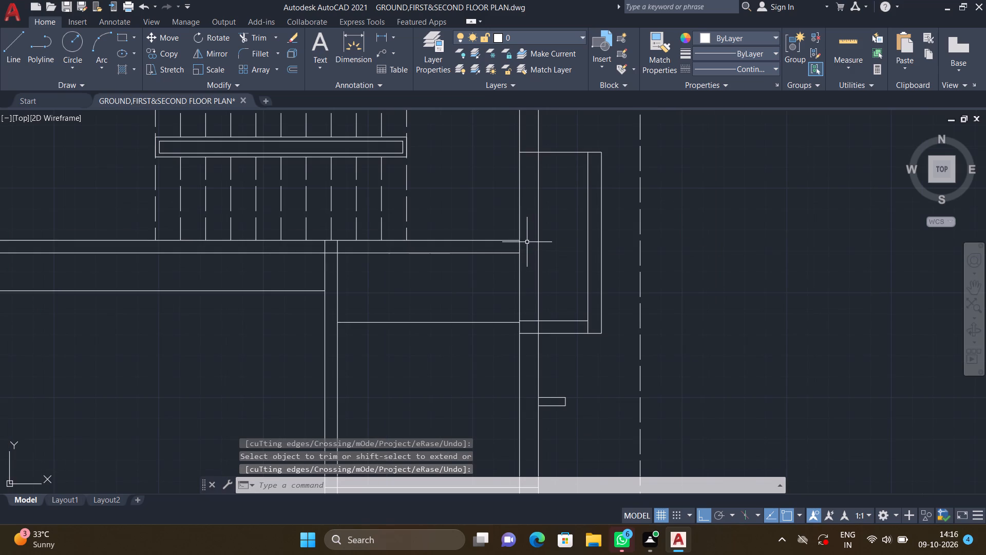
{"action": "scroll", "coordinate": [533, 231], "scroll_direction": "down", "scroll_amount": 2}
{"action": "scroll", "coordinate": [539, 289], "scroll_direction": "up", "scroll_amount": 3}
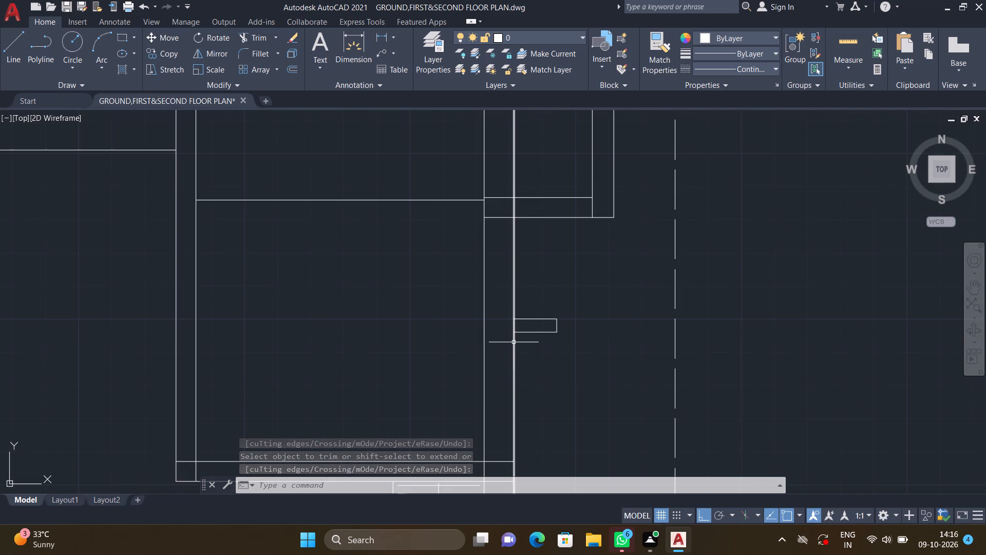
{"action": "middle_click_drag", "start_coordinate": [510, 359], "coordinate": [514, 319]}
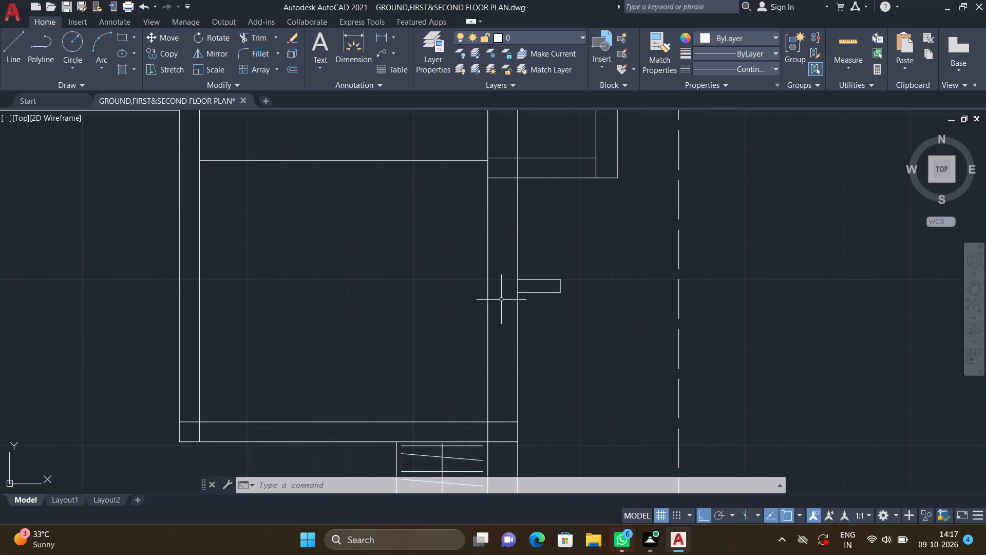
{"action": "type", "text": "ex"}
{"action": "key", "text": "Return"}
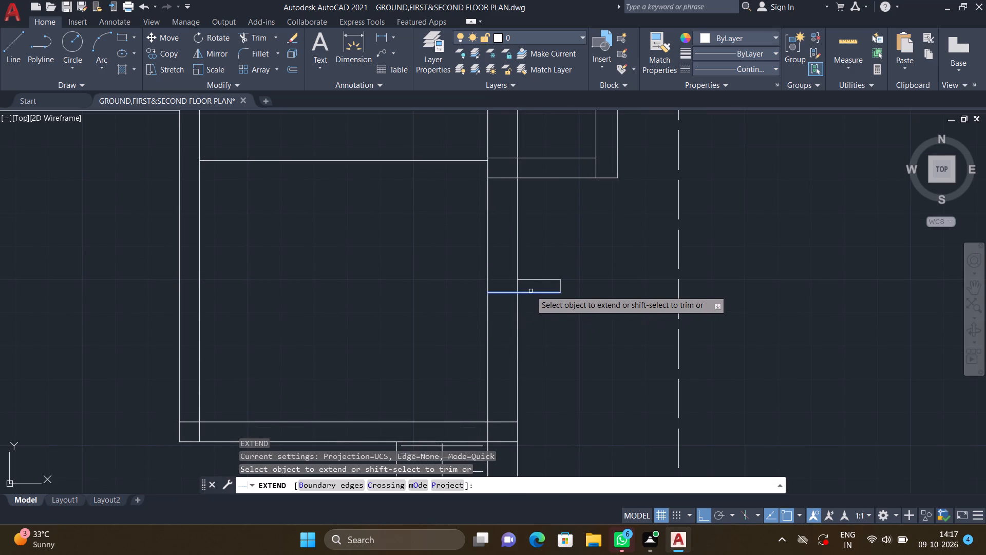
{"action": "double_click", "coordinate": [524, 293]}
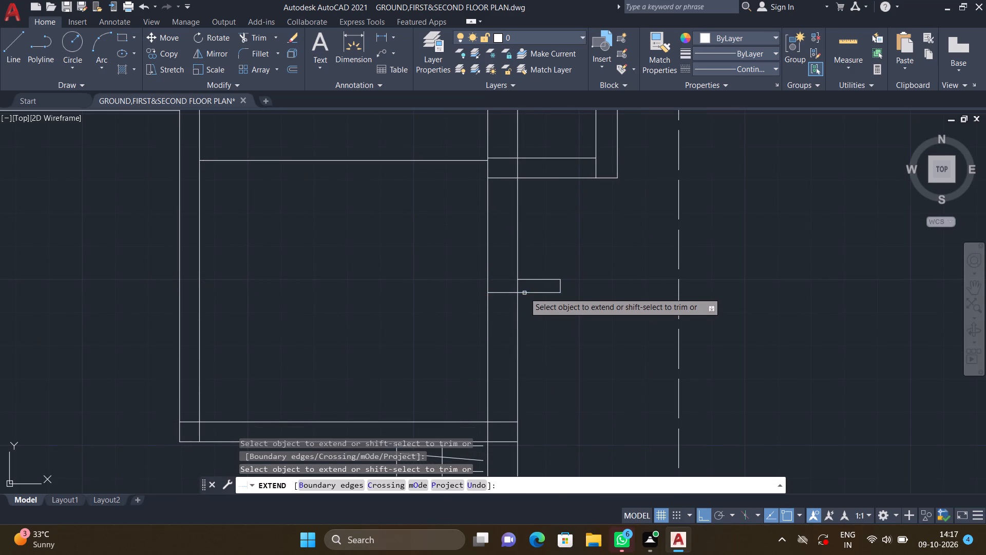
{"action": "left_click", "coordinate": [524, 279]}
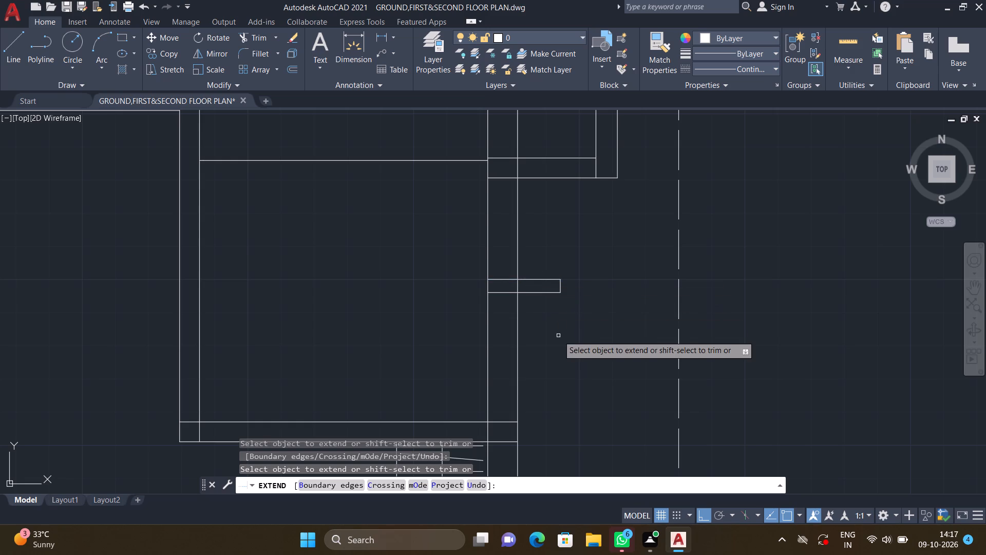
{"action": "key", "text": "Return"}
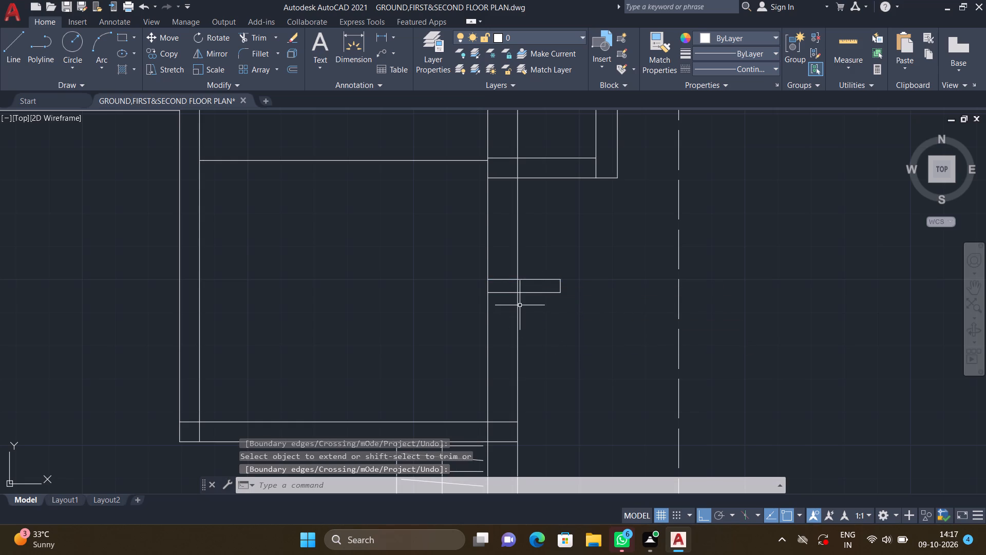
Draw a vertical line inside the right wall, nearer the inner face, from the projecting bay's bottom line down to the stub's top line.
{"action": "middle_click_drag", "start_coordinate": [484, 268], "coordinate": [511, 303]}
{"action": "scroll", "coordinate": [513, 255], "scroll_direction": "up", "scroll_amount": 1}
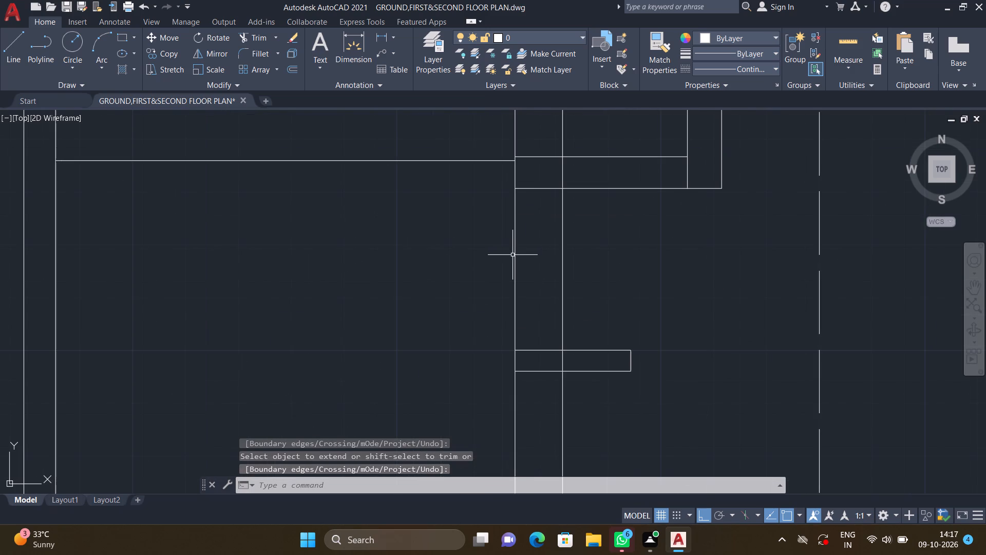
{"action": "scroll", "coordinate": [533, 242], "scroll_direction": "up", "scroll_amount": 1}
{"action": "key", "text": "l"}
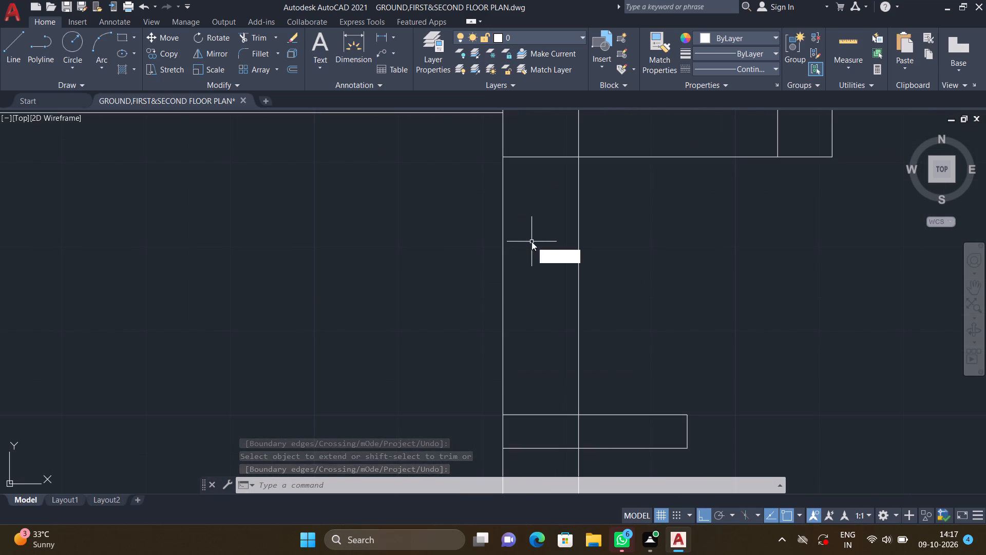
{"action": "key", "text": "Return"}
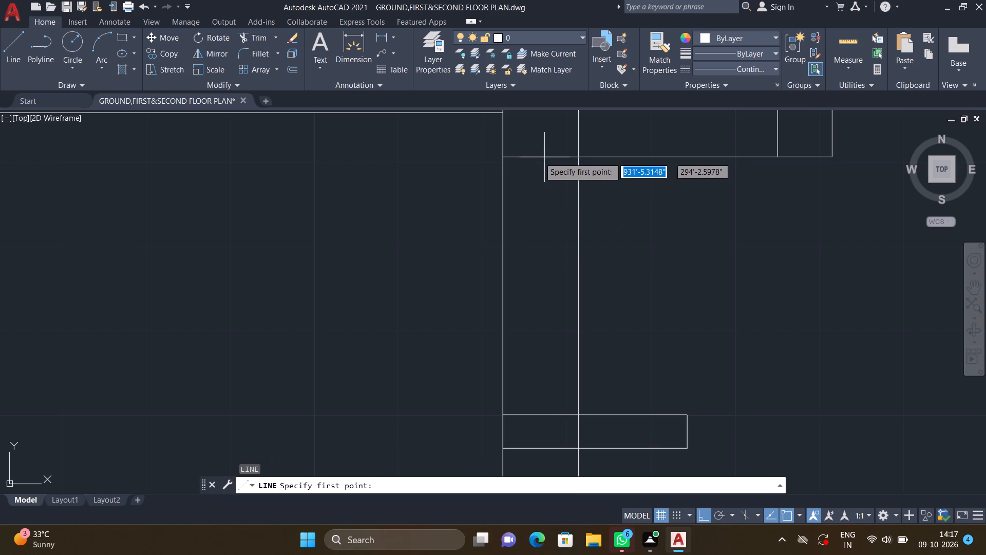
{"action": "scroll", "coordinate": [529, 155], "scroll_direction": "up", "scroll_amount": 1}
{"action": "double_click", "coordinate": [532, 159]}
{"action": "scroll", "coordinate": [514, 260], "scroll_direction": "down", "scroll_amount": 3}
{"action": "middle_click_drag", "start_coordinate": [514, 290], "coordinate": [511, 250]}
{"action": "scroll", "coordinate": [513, 278], "scroll_direction": "up", "scroll_amount": 3}
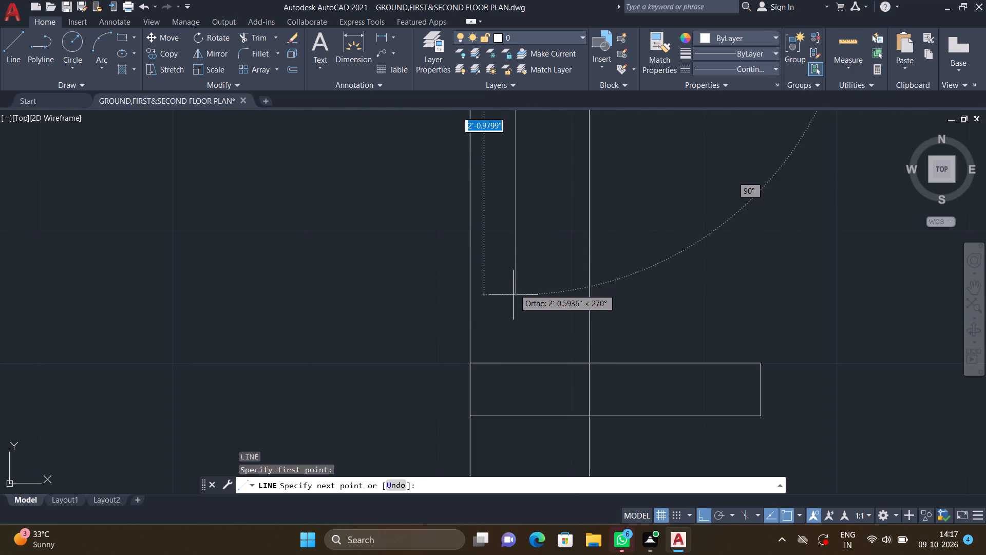
{"action": "left_click", "coordinate": [516, 362]}
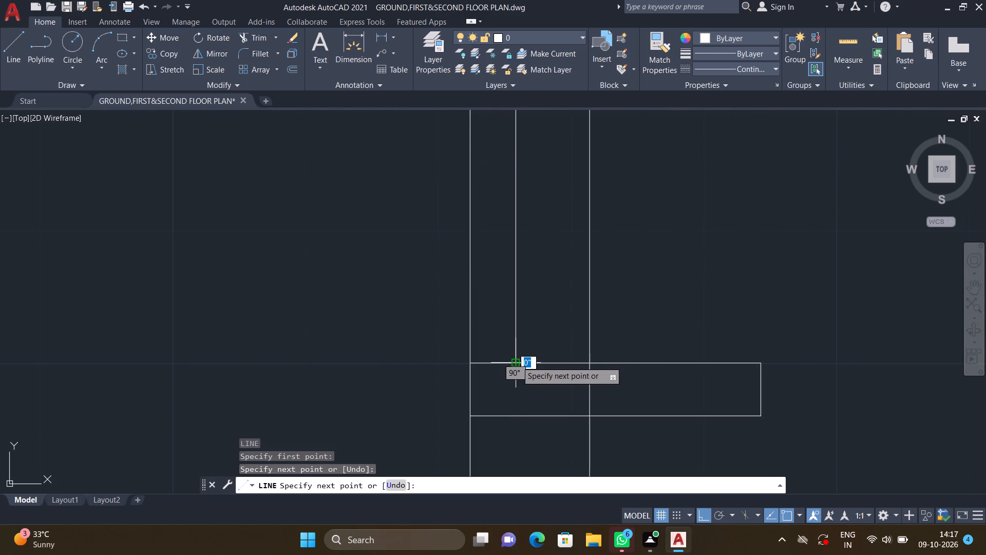
{"action": "key", "text": "Return"}
Draw a second vertical line about 2'-6" long inside the right wall, from the projecting bay's bottom line down to the stub's top line.
{"action": "scroll", "coordinate": [526, 279], "scroll_direction": "down", "scroll_amount": 1}
{"action": "middle_click_drag", "start_coordinate": [527, 255], "coordinate": [517, 323]}
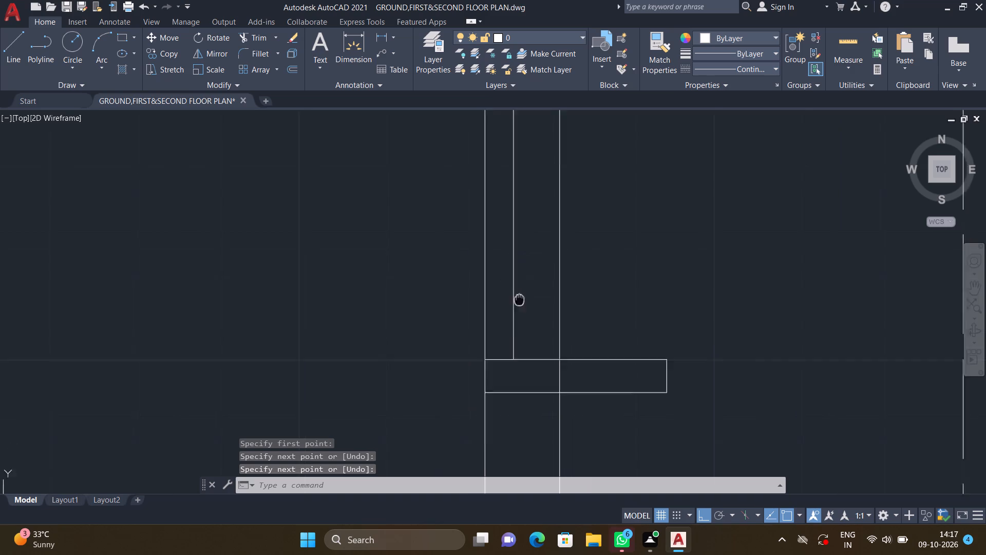
{"action": "middle_click_drag", "start_coordinate": [517, 323], "coordinate": [516, 366]}
{"action": "scroll", "coordinate": [517, 365], "scroll_direction": "down", "scroll_amount": 1}
{"action": "scroll", "coordinate": [523, 267], "scroll_direction": "up", "scroll_amount": 3}
{"action": "key", "text": "l"}
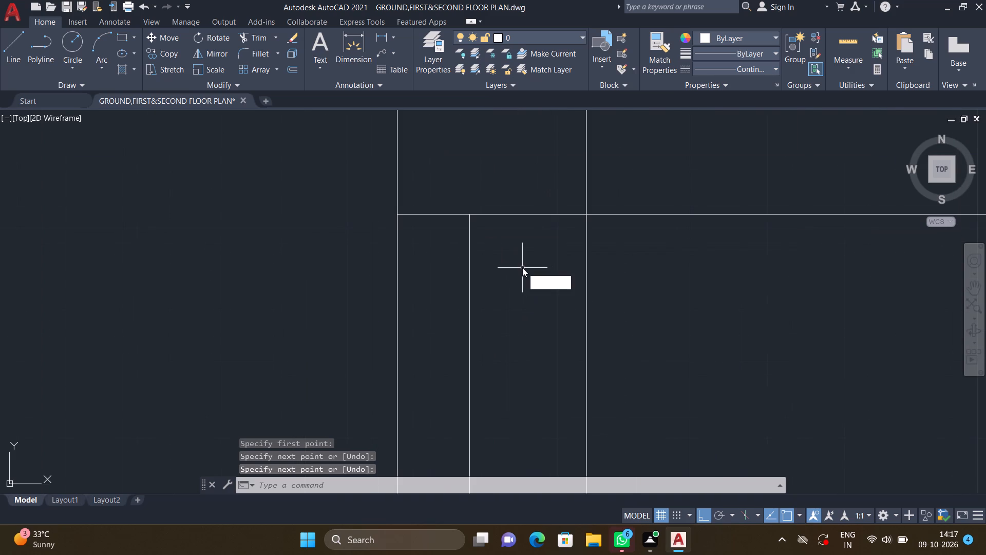
{"action": "key", "text": "Return"}
{"action": "scroll", "coordinate": [501, 214], "scroll_direction": "up", "scroll_amount": 2}
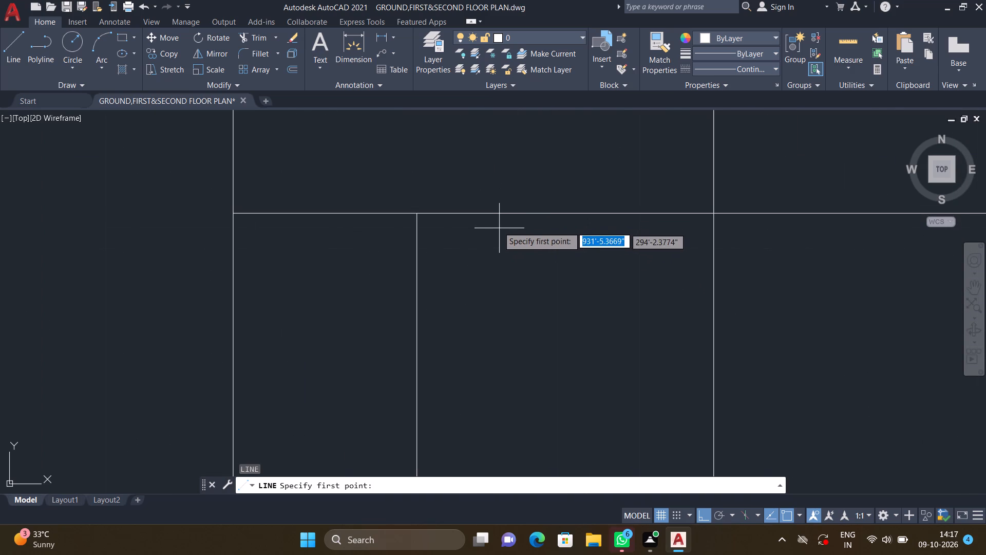
{"action": "left_click", "coordinate": [502, 213]}
{"action": "left_click", "coordinate": [503, 217]}
{"action": "scroll", "coordinate": [501, 303], "scroll_direction": "down", "scroll_amount": 2}
{"action": "middle_click_drag", "start_coordinate": [498, 329], "coordinate": [495, 293]}
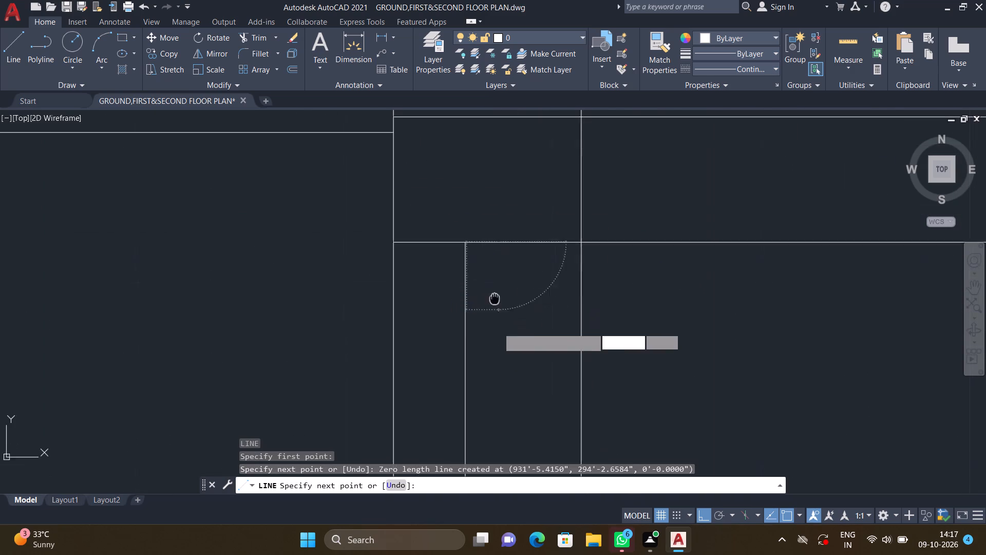
{"action": "middle_click_drag", "start_coordinate": [495, 293], "coordinate": [495, 288]}
{"action": "scroll", "coordinate": [495, 288], "scroll_direction": "down", "scroll_amount": 2}
{"action": "scroll", "coordinate": [483, 342], "scroll_direction": "down", "scroll_amount": 1}
{"action": "middle_click_drag", "start_coordinate": [481, 333], "coordinate": [478, 272]}
{"action": "middle_click_drag", "start_coordinate": [482, 316], "coordinate": [481, 261]}
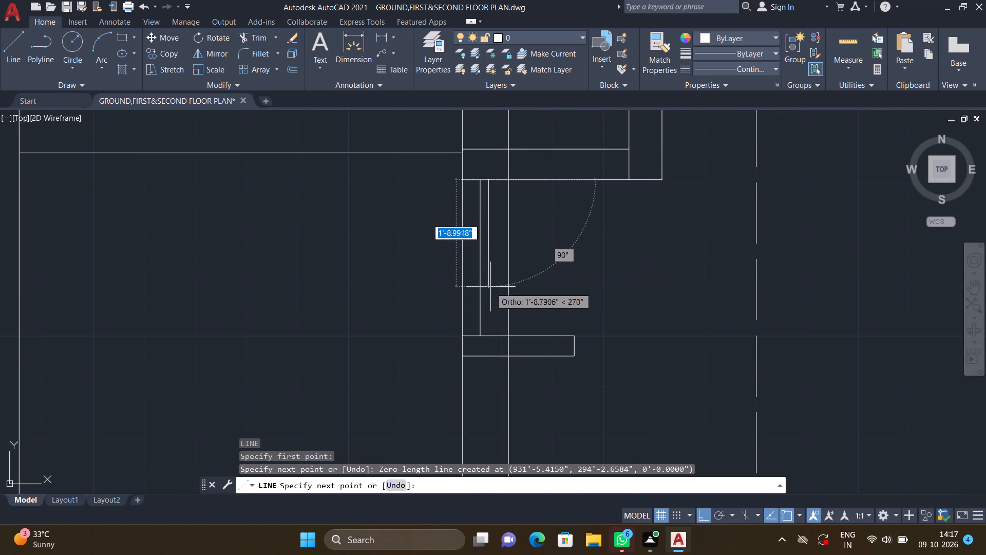
{"action": "scroll", "coordinate": [494, 304], "scroll_direction": "up", "scroll_amount": 2}
{"action": "scroll", "coordinate": [467, 368], "scroll_direction": "up", "scroll_amount": 3}
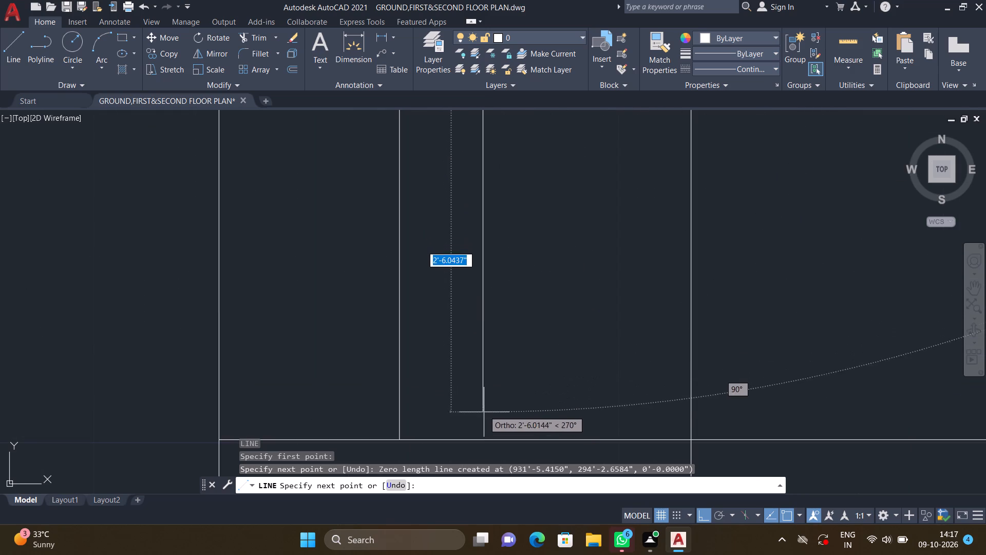
{"action": "double_click", "coordinate": [485, 439]}
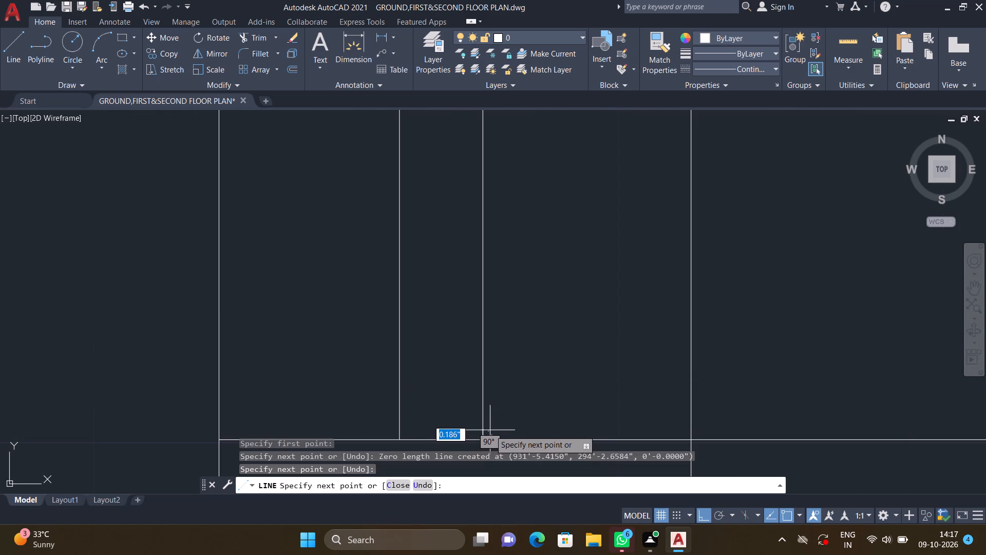
{"action": "key", "text": "Return"}
Extend both horizontal lines of the stair hall's lower partition across the right wall and through the projecting bay to its outermost line.
{"action": "scroll", "coordinate": [492, 418], "scroll_direction": "down", "scroll_amount": 1}
{"action": "middle_click_drag", "start_coordinate": [479, 393], "coordinate": [471, 345]}
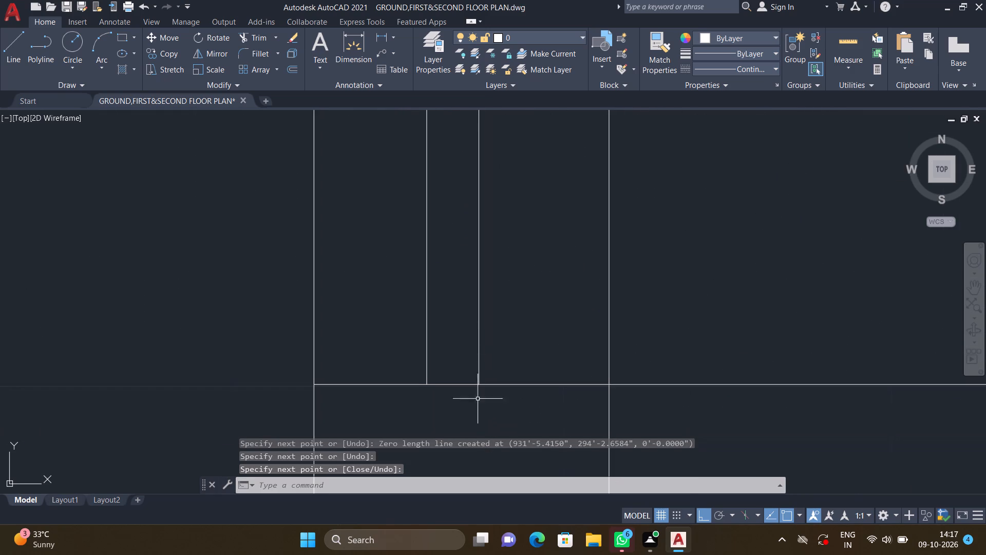
{"action": "scroll", "coordinate": [481, 387], "scroll_direction": "up", "scroll_amount": 6}
{"action": "scroll", "coordinate": [469, 385], "scroll_direction": "down", "scroll_amount": 10}
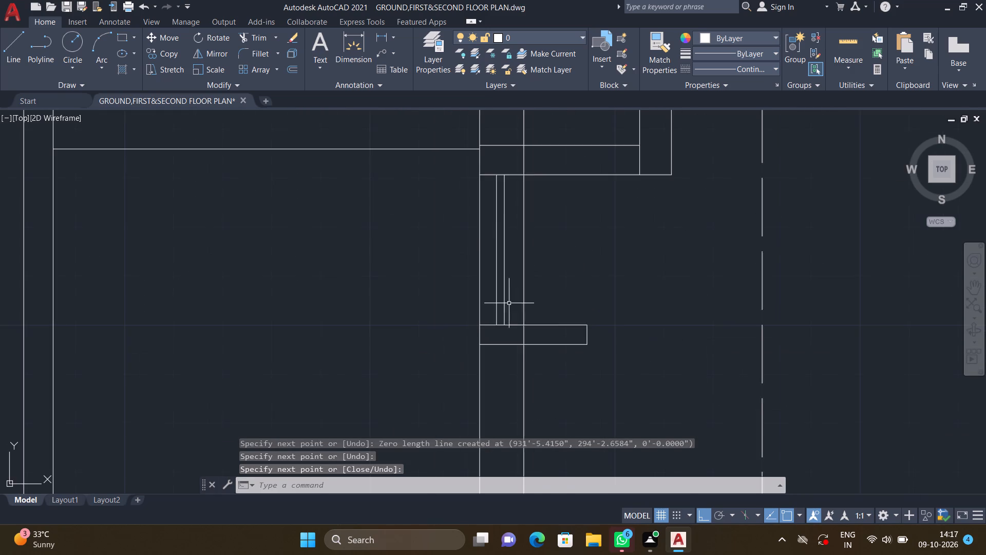
{"action": "middle_click_drag", "start_coordinate": [497, 267], "coordinate": [484, 377]}
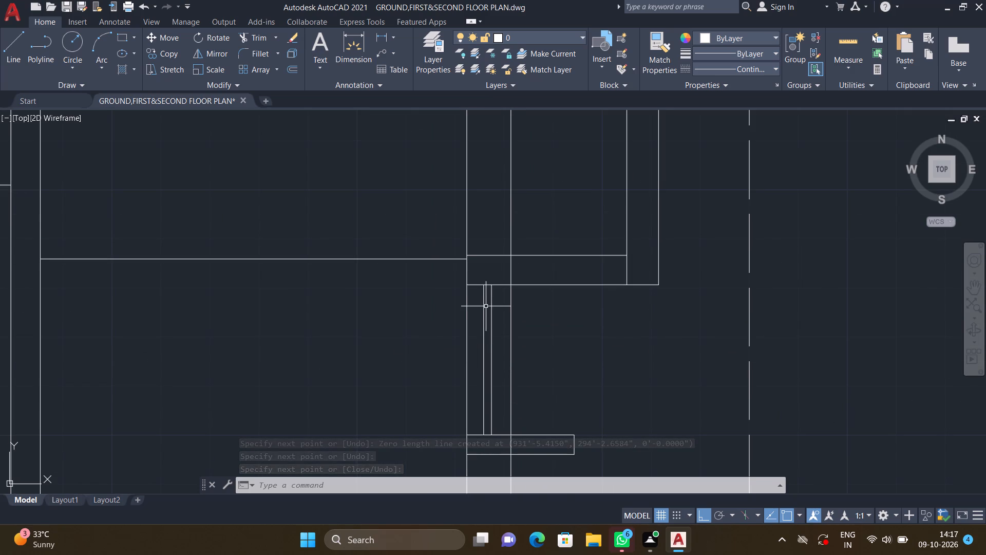
{"action": "middle_click_drag", "start_coordinate": [506, 262], "coordinate": [498, 372]}
{"action": "scroll", "coordinate": [507, 358], "scroll_direction": "down", "scroll_amount": 2}
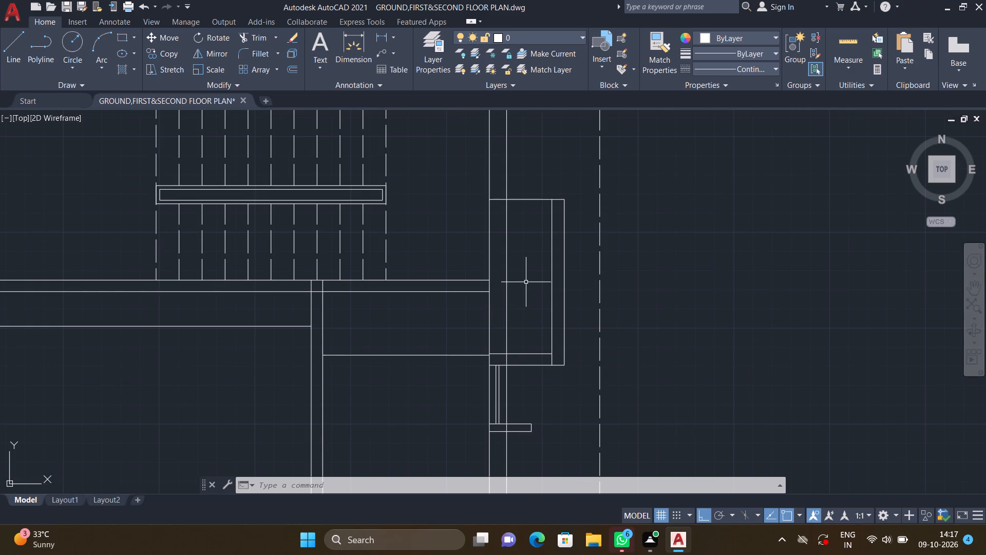
{"action": "scroll", "coordinate": [522, 290], "scroll_direction": "up", "scroll_amount": 3}
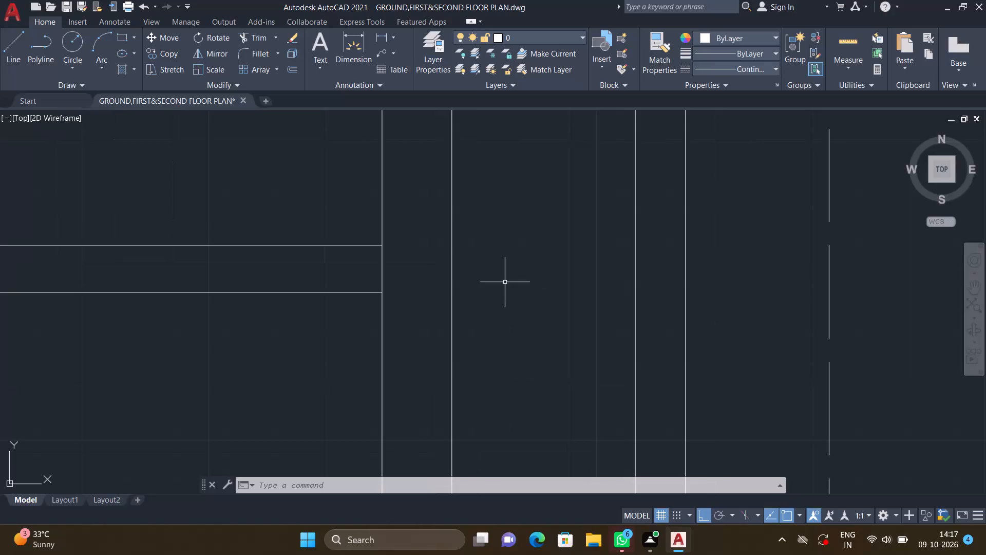
{"action": "scroll", "coordinate": [504, 282], "scroll_direction": "down", "scroll_amount": 3}
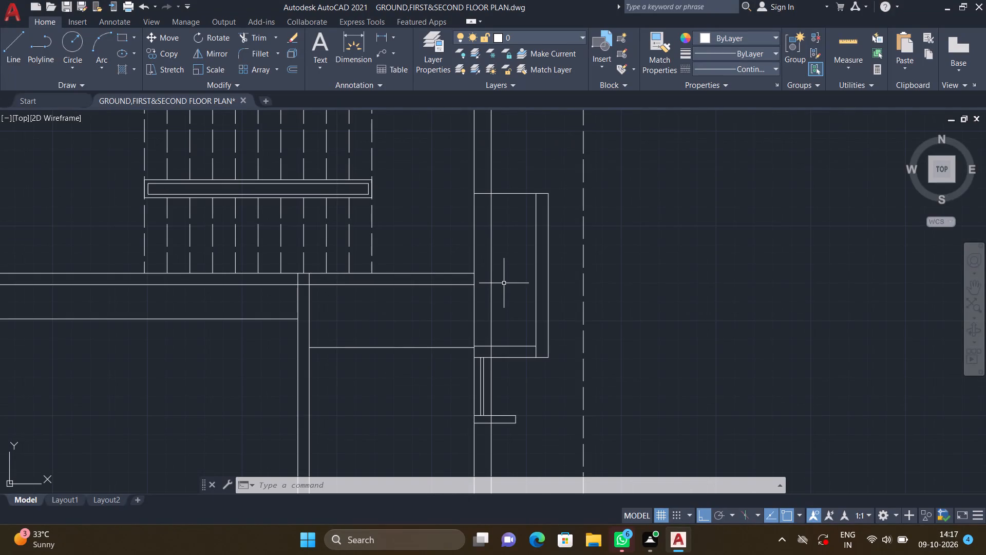
{"action": "type", "text": "ex"}
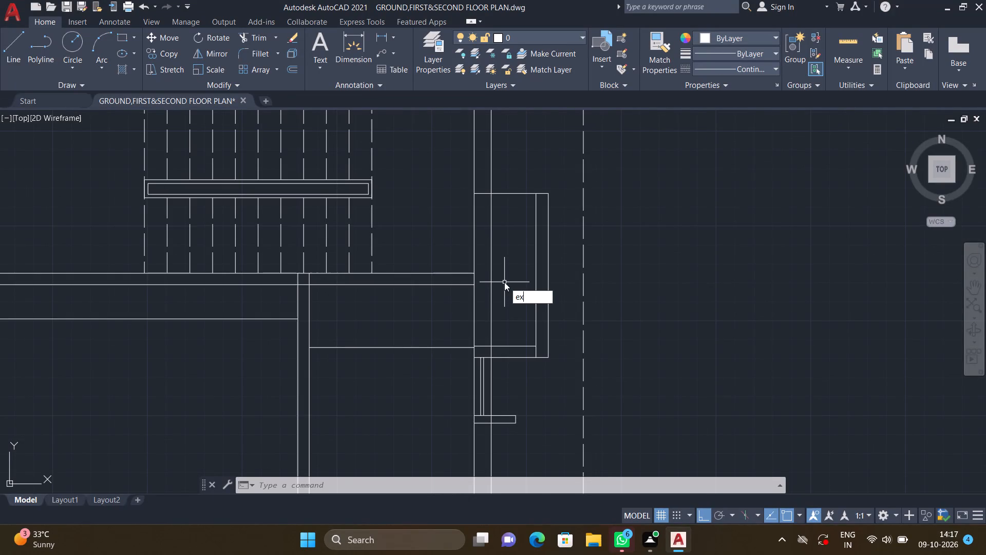
{"action": "key", "text": "Return"}
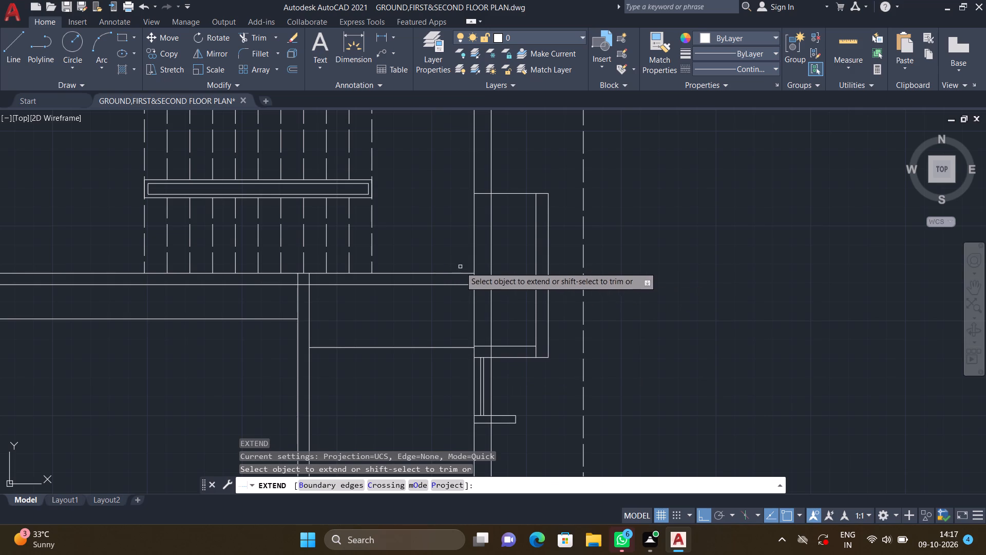
{"action": "left_click", "coordinate": [465, 273]}
{"action": "left_click", "coordinate": [465, 286]}
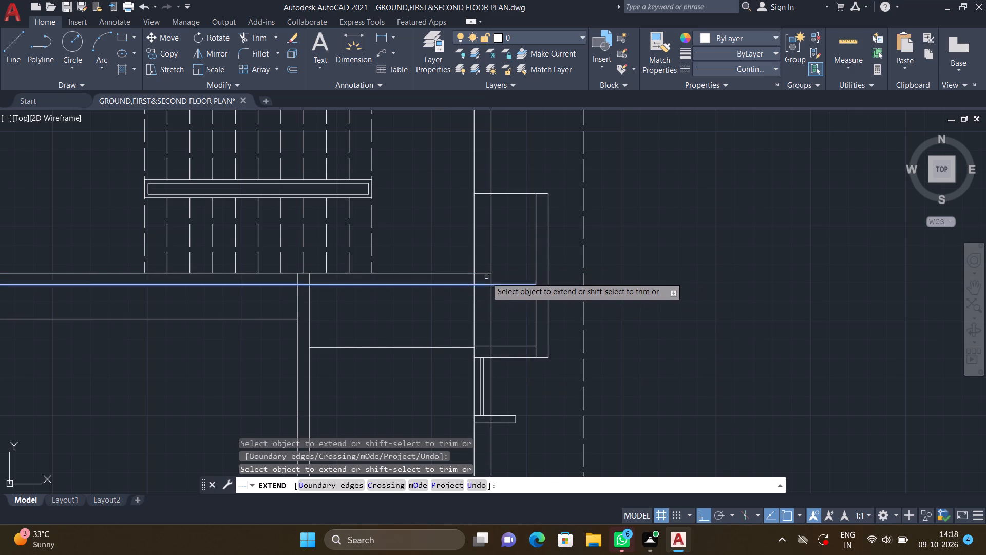
{"action": "left_click_drag", "start_coordinate": [487, 273], "coordinate": [488, 278]}
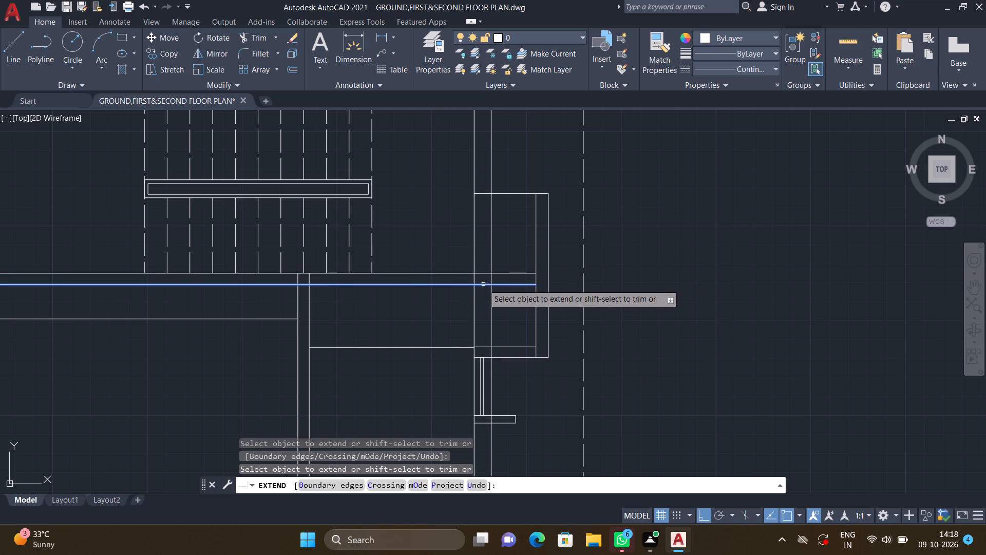
{"action": "left_click", "coordinate": [483, 284]}
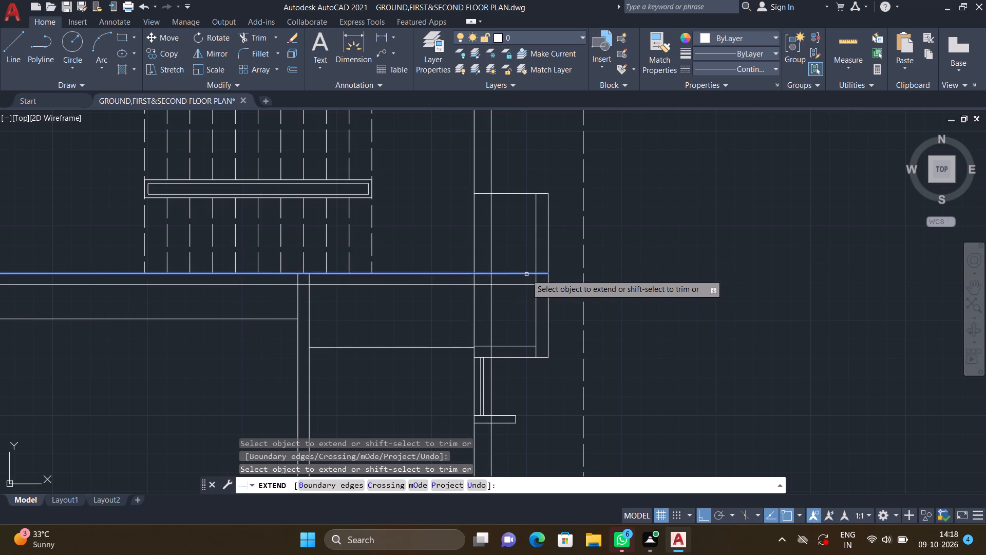
{"action": "scroll", "coordinate": [526, 274], "scroll_direction": "up", "scroll_amount": 1}
{"action": "left_click", "coordinate": [524, 271]}
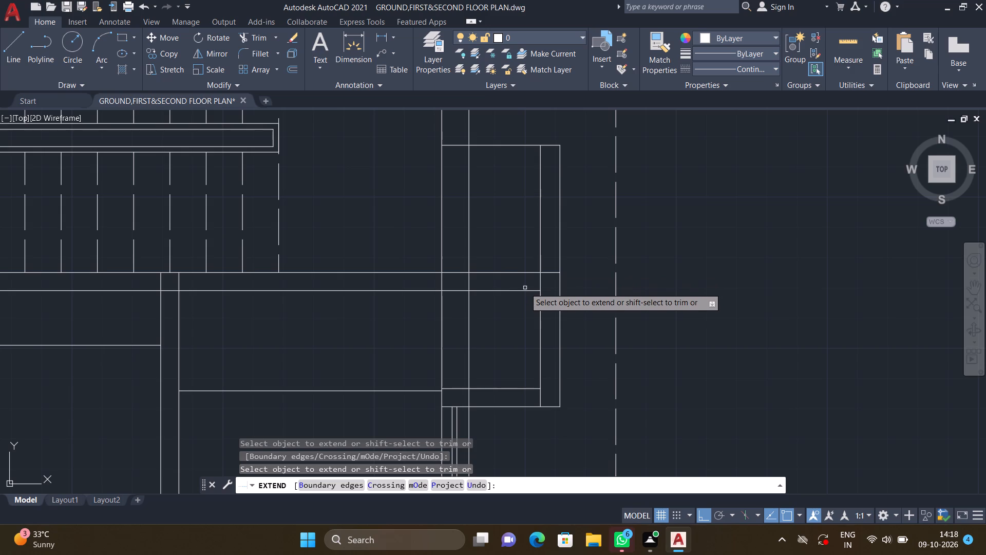
{"action": "left_click", "coordinate": [527, 289]}
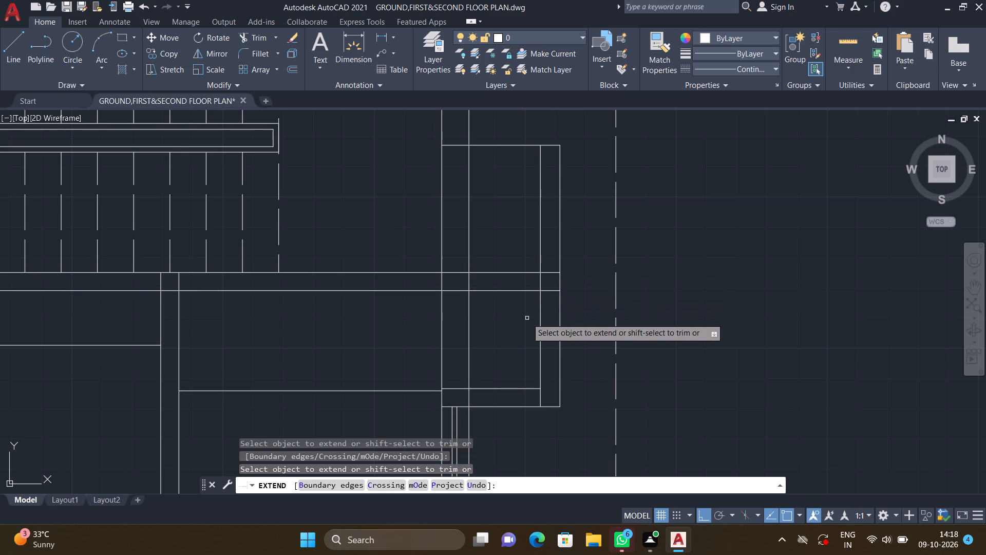
{"action": "key", "text": "Return"}
Extend the stepped projection's middle horizontal line and the upper bay's top line inward to the right wall's inner face.
{"action": "scroll", "coordinate": [528, 320], "scroll_direction": "down", "scroll_amount": 3}
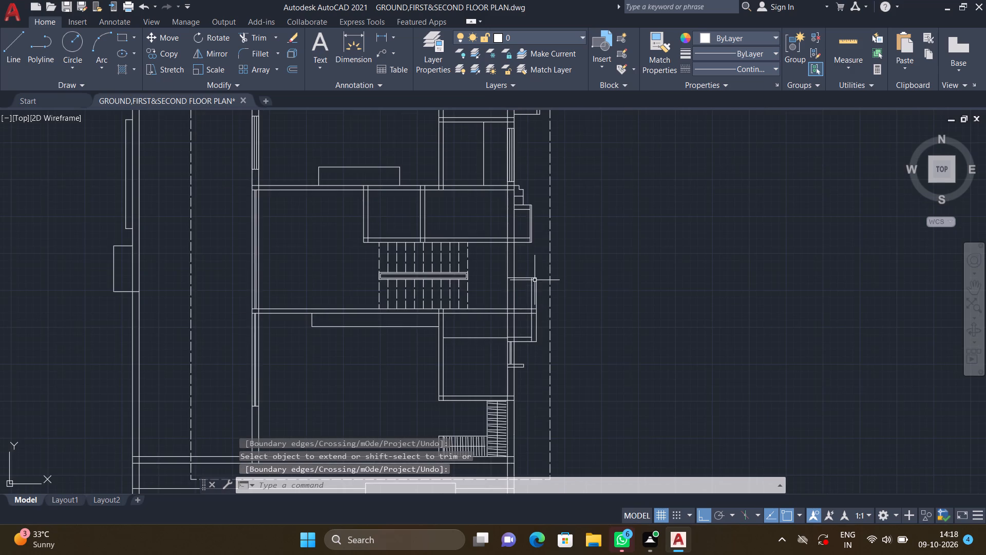
{"action": "middle_click_drag", "start_coordinate": [533, 289], "coordinate": [519, 390]}
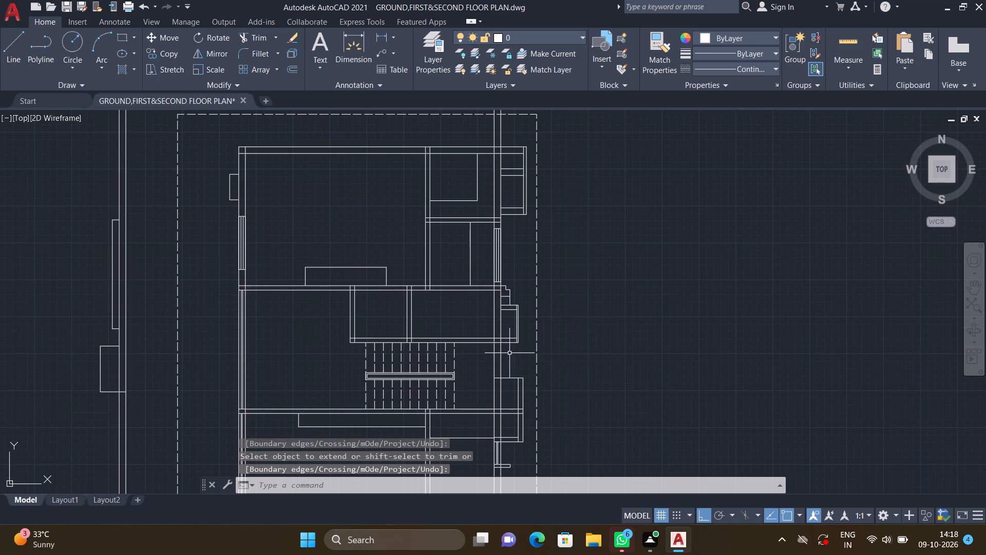
{"action": "scroll", "coordinate": [497, 317], "scroll_direction": "up", "scroll_amount": 2}
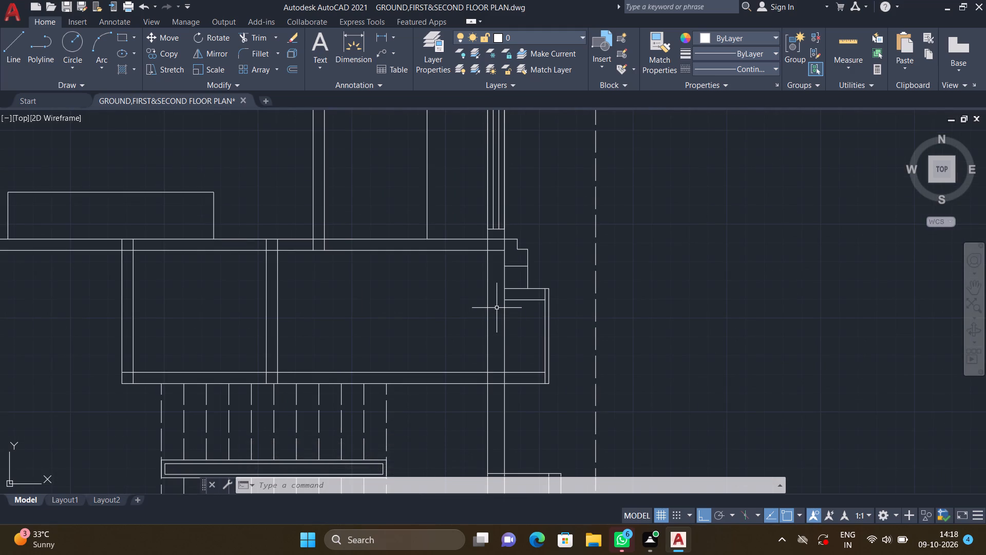
{"action": "middle_click_drag", "start_coordinate": [504, 308], "coordinate": [526, 321]}
{"action": "scroll", "coordinate": [511, 287], "scroll_direction": "up", "scroll_amount": 1}
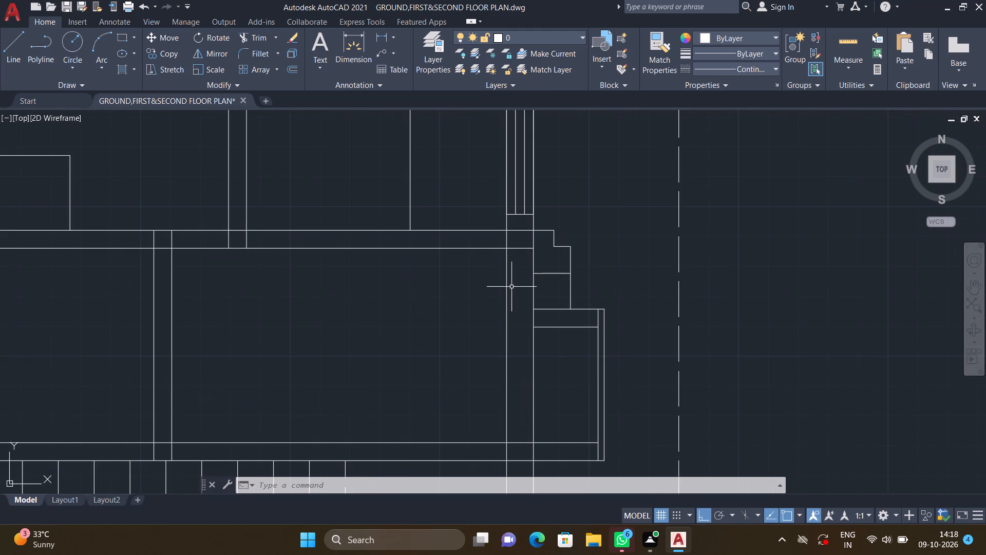
{"action": "scroll", "coordinate": [475, 291], "scroll_direction": "down", "scroll_amount": 3}
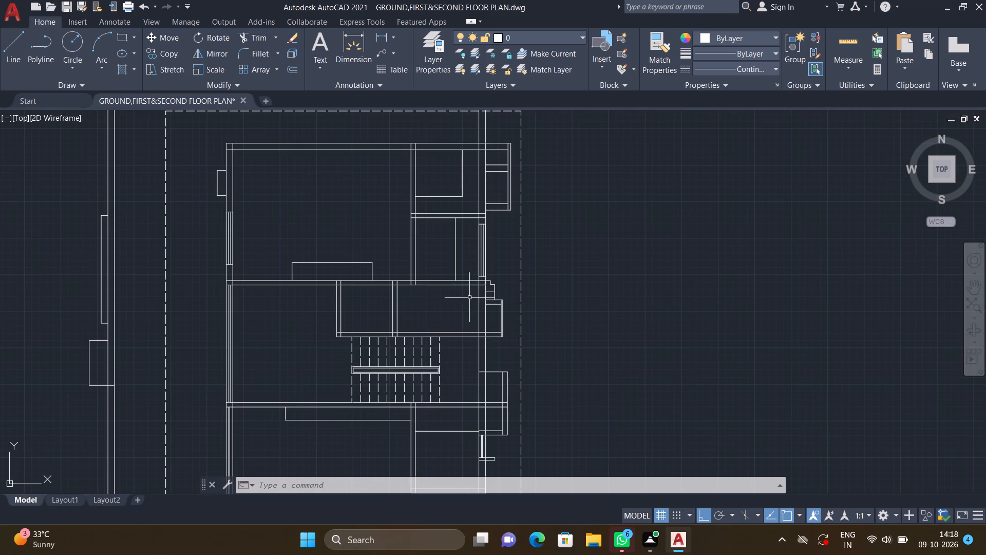
{"action": "scroll", "coordinate": [477, 293], "scroll_direction": "up", "scroll_amount": 2}
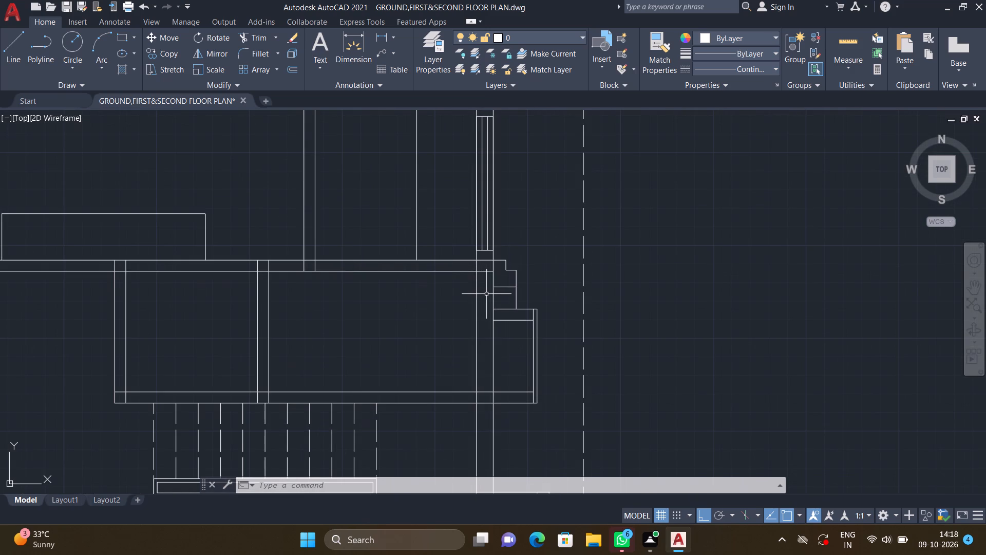
{"action": "scroll", "coordinate": [491, 297], "scroll_direction": "up", "scroll_amount": 4}
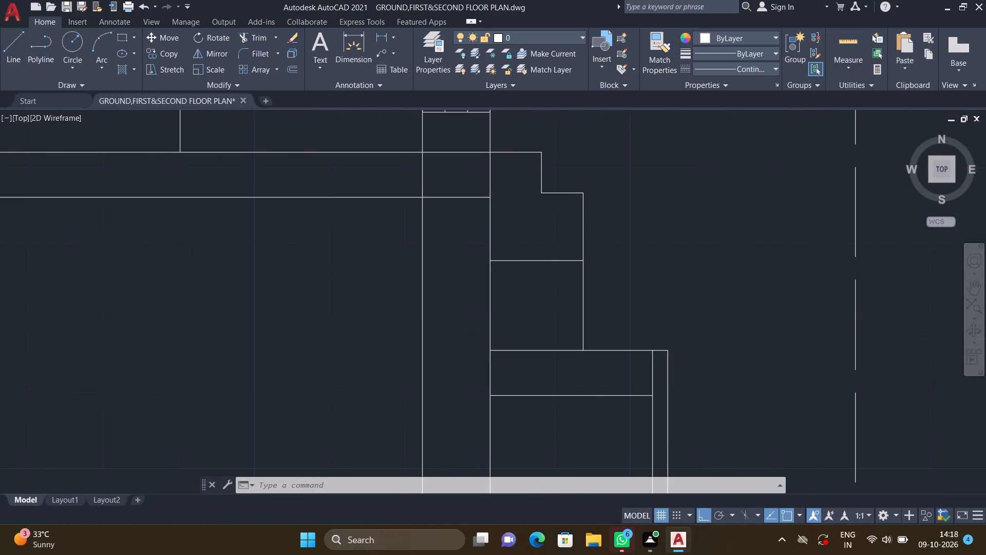
{"action": "type", "text": "ex"}
{"action": "key", "text": "Return"}
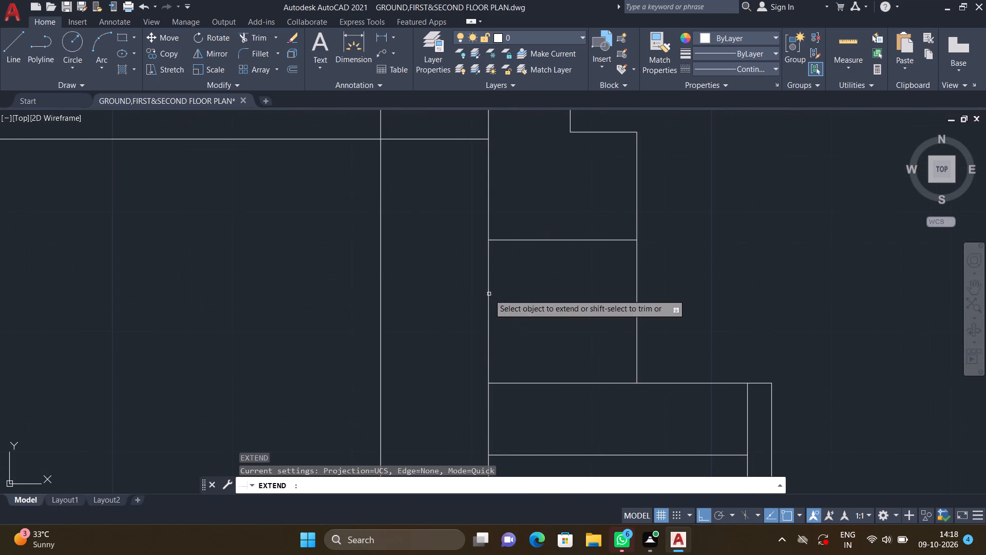
{"action": "left_click", "coordinate": [494, 240]}
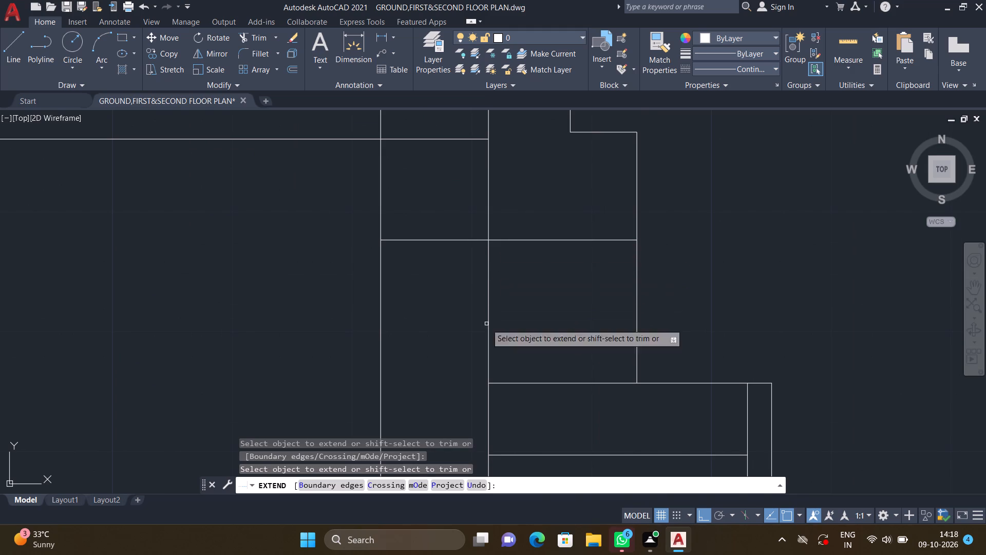
{"action": "double_click", "coordinate": [502, 382]}
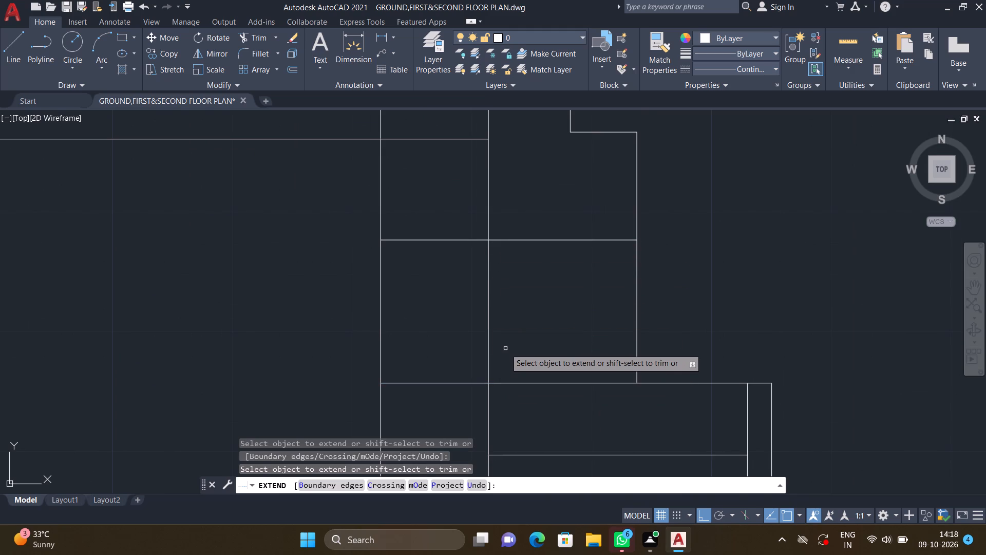
{"action": "key", "text": "Return"}
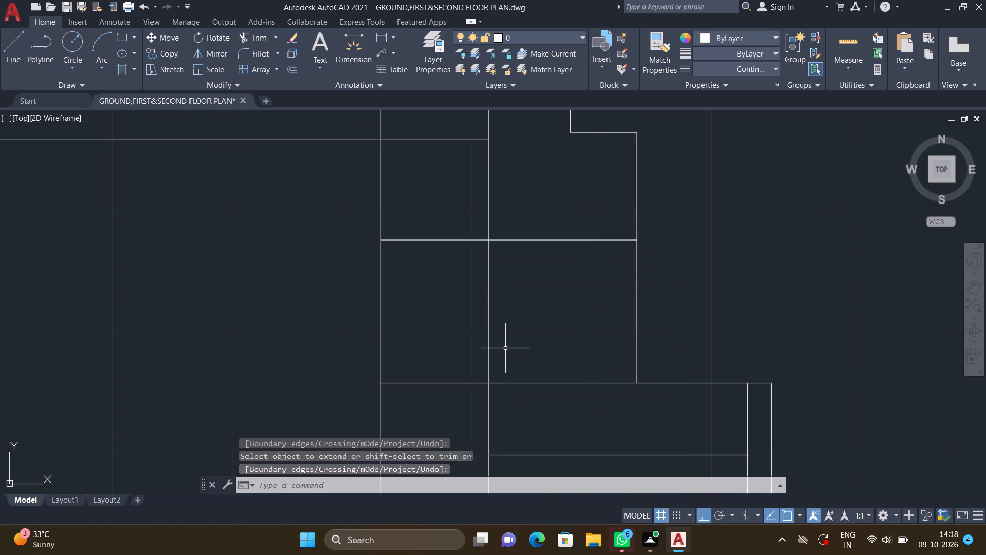
Draw a vertical line inside the right wall, nearer the inner face, from the stepped projection's middle horizontal line down to the upper bay's top line.
{"action": "middle_click_drag", "start_coordinate": [457, 357], "coordinate": [517, 349]}
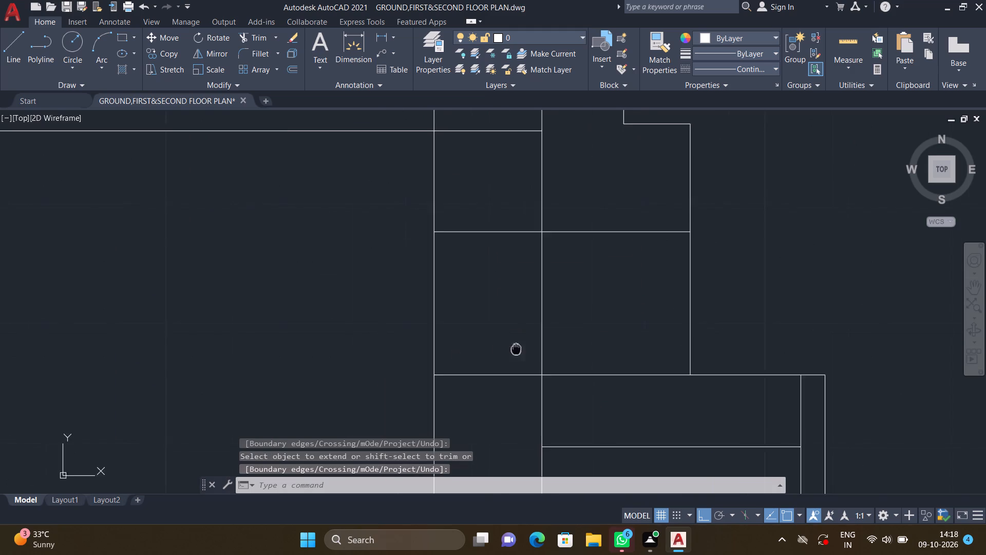
{"action": "middle_click_drag", "start_coordinate": [517, 349], "coordinate": [518, 349]}
{"action": "key", "text": "l"}
{"action": "key", "text": "Return"}
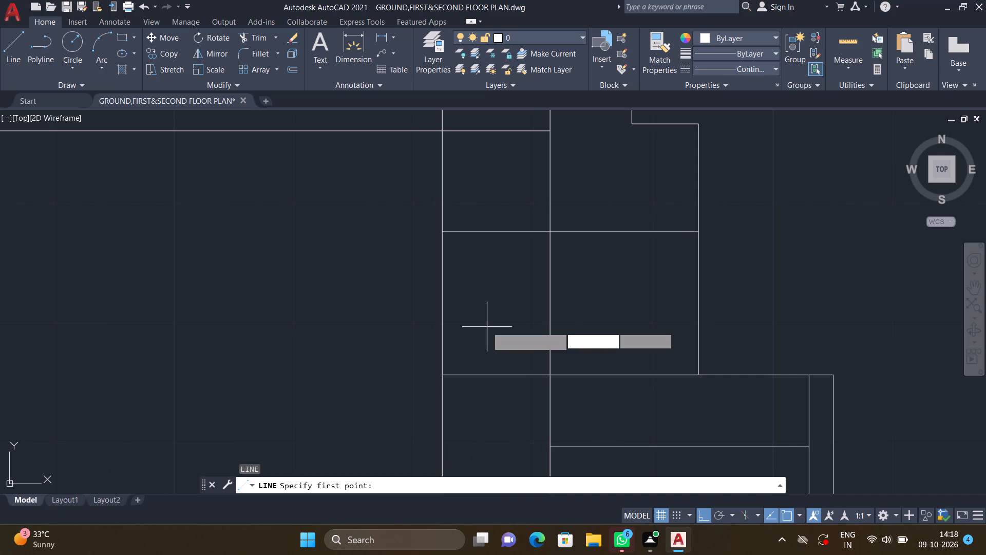
{"action": "scroll", "coordinate": [482, 237], "scroll_direction": "up", "scroll_amount": 1}
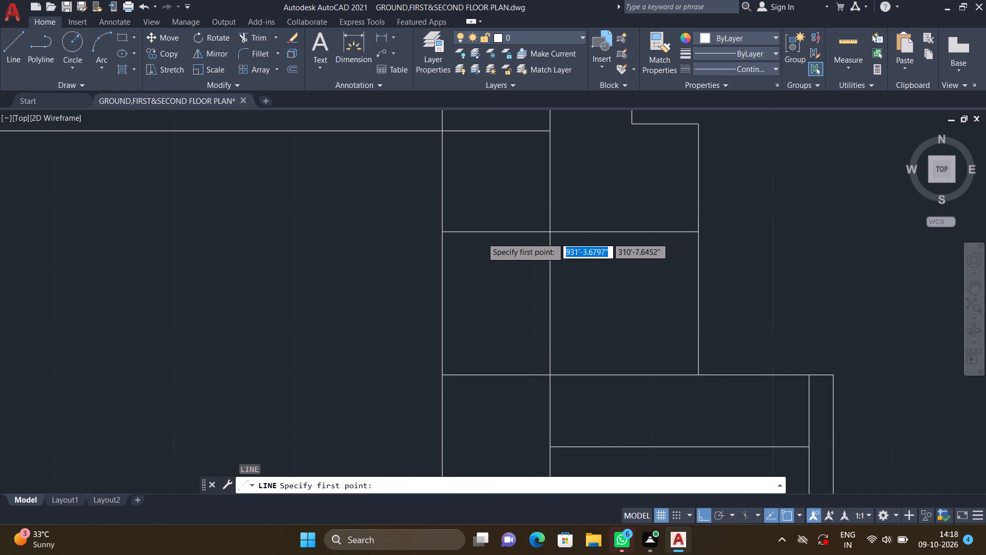
{"action": "scroll", "coordinate": [482, 237], "scroll_direction": "up", "scroll_amount": 1}
{"action": "double_click", "coordinate": [486, 225]}
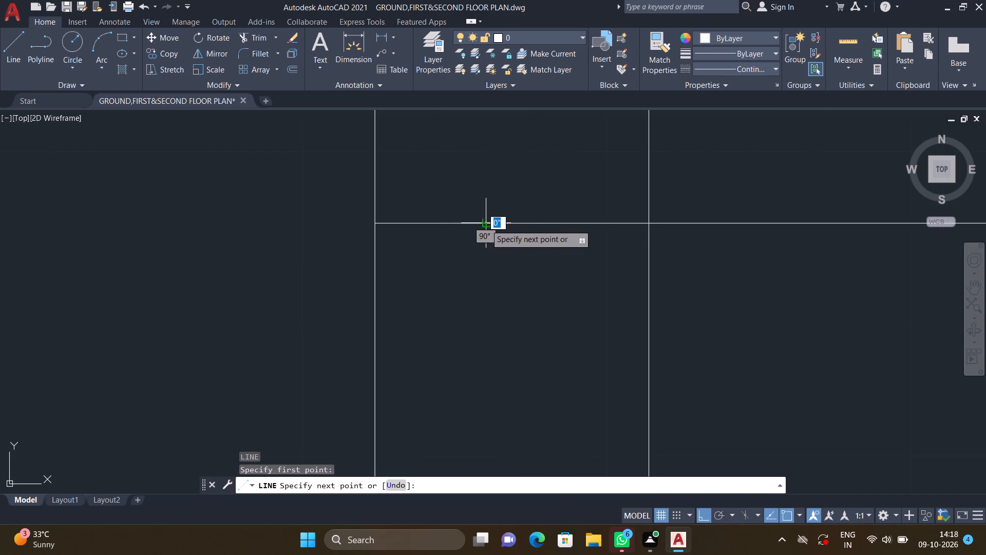
{"action": "scroll", "coordinate": [488, 278], "scroll_direction": "down", "scroll_amount": 3}
{"action": "middle_click_drag", "start_coordinate": [479, 314], "coordinate": [471, 288]}
{"action": "scroll", "coordinate": [480, 301], "scroll_direction": "up", "scroll_amount": 3}
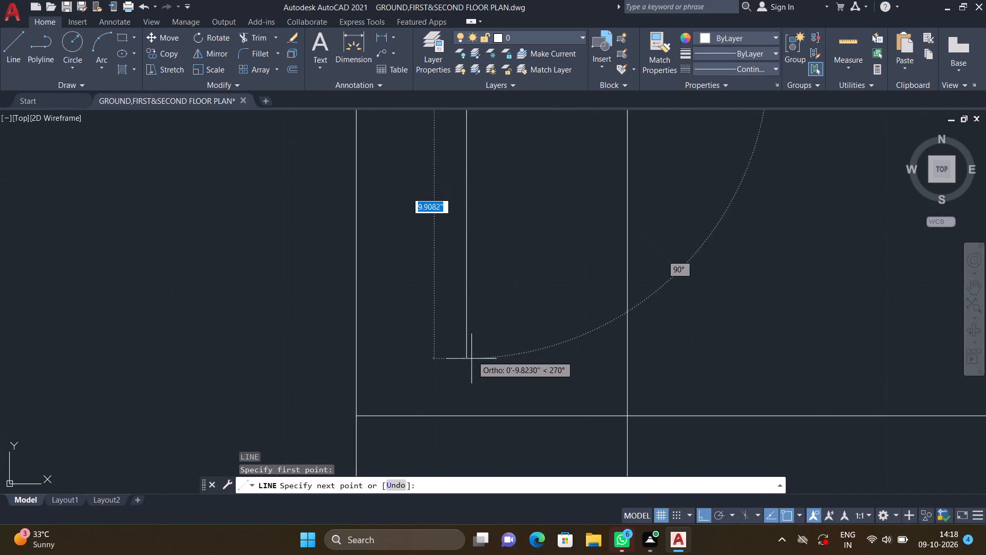
{"action": "double_click", "coordinate": [467, 416]}
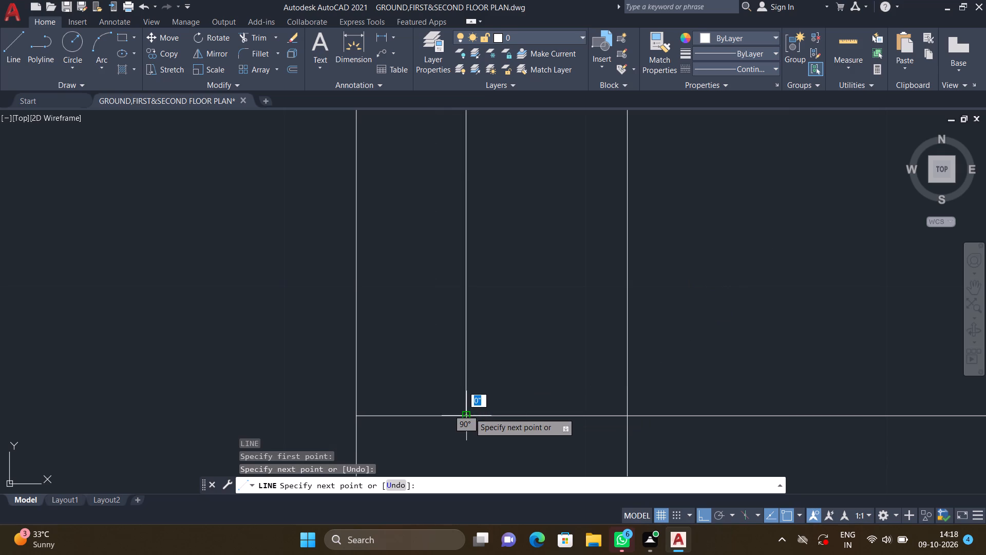
{"action": "key", "text": "Return"}
Draw a second vertical line inside the right wall, just outward of the first, between the same two horizontal lines.
{"action": "scroll", "coordinate": [494, 381], "scroll_direction": "down", "scroll_amount": 3}
{"action": "middle_click_drag", "start_coordinate": [508, 314], "coordinate": [505, 376]}
{"action": "scroll", "coordinate": [502, 365], "scroll_direction": "up", "scroll_amount": 1}
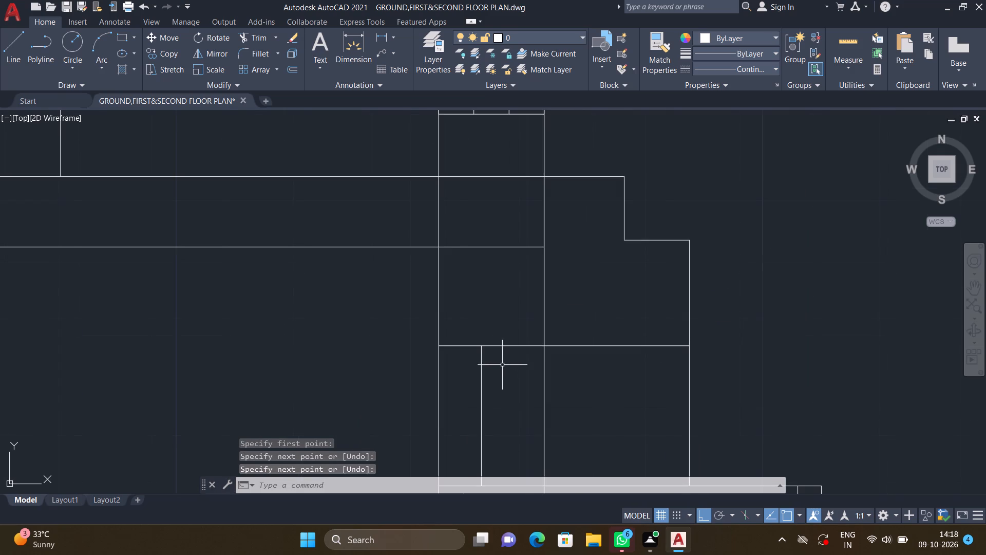
{"action": "scroll", "coordinate": [502, 365], "scroll_direction": "up", "scroll_amount": 1}
{"action": "key", "text": "l"}
{"action": "key", "text": "Return"}
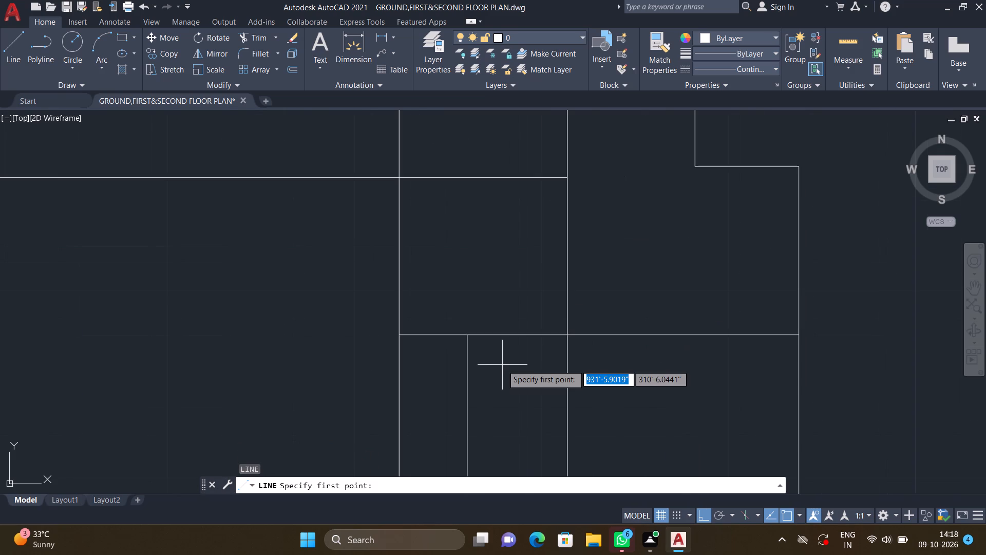
{"action": "middle_click_drag", "start_coordinate": [501, 361], "coordinate": [479, 298]}
{"action": "scroll", "coordinate": [472, 276], "scroll_direction": "up", "scroll_amount": 3}
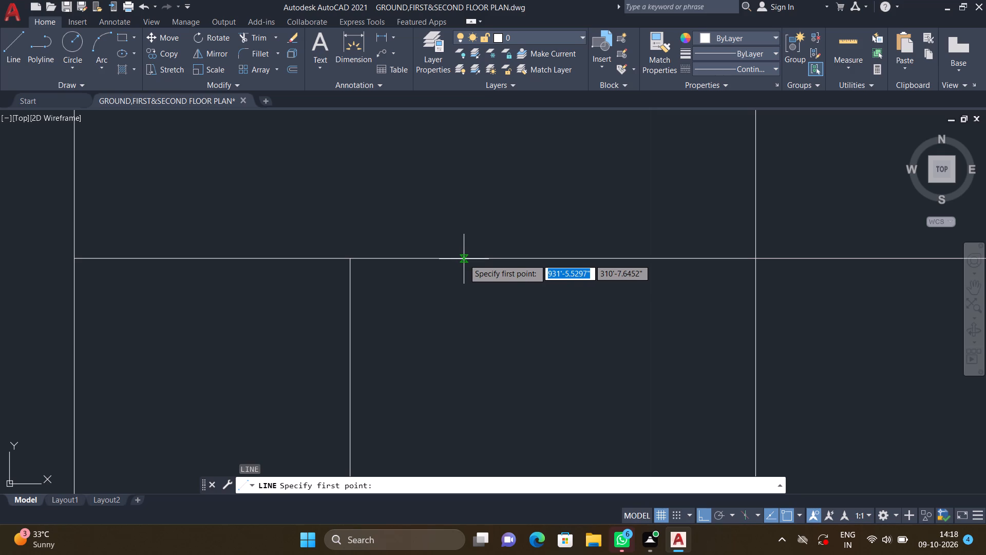
{"action": "left_click", "coordinate": [464, 259]}
{"action": "scroll", "coordinate": [469, 323], "scroll_direction": "down", "scroll_amount": 4}
{"action": "middle_click_drag", "start_coordinate": [456, 345], "coordinate": [440, 262]}
{"action": "scroll", "coordinate": [447, 267], "scroll_direction": "down", "scroll_amount": 1}
{"action": "scroll", "coordinate": [452, 313], "scroll_direction": "up", "scroll_amount": 3}
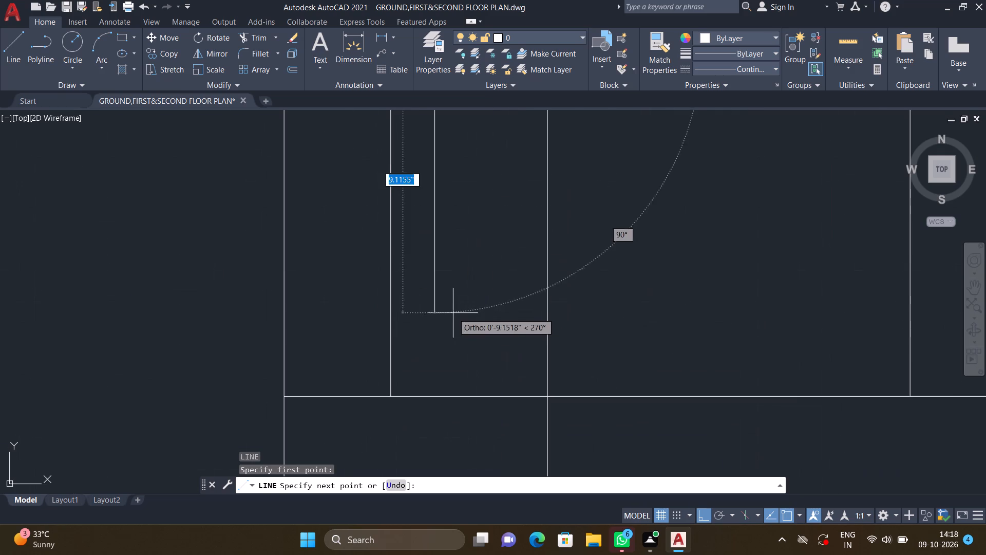
{"action": "left_click", "coordinate": [435, 395]}
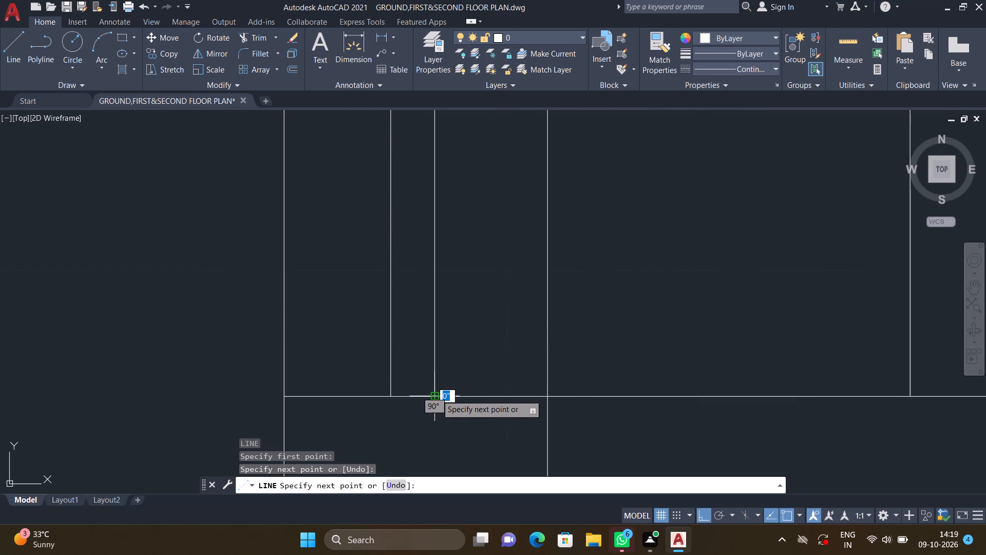
{"action": "key", "text": "Return"}
With Ortho off, copy the larger vertical door symbol's lower-left swing onto the wall plan's topmost outer line, just inward of the upper-right projecting box.
{"action": "scroll", "coordinate": [440, 385], "scroll_direction": "down", "scroll_amount": 4}
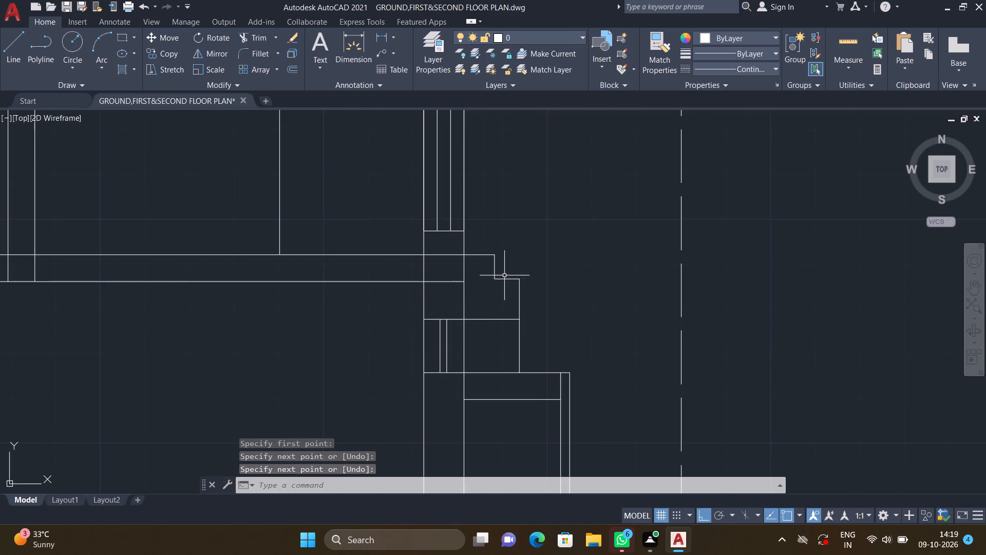
{"action": "middle_click_drag", "start_coordinate": [500, 287], "coordinate": [524, 332]}
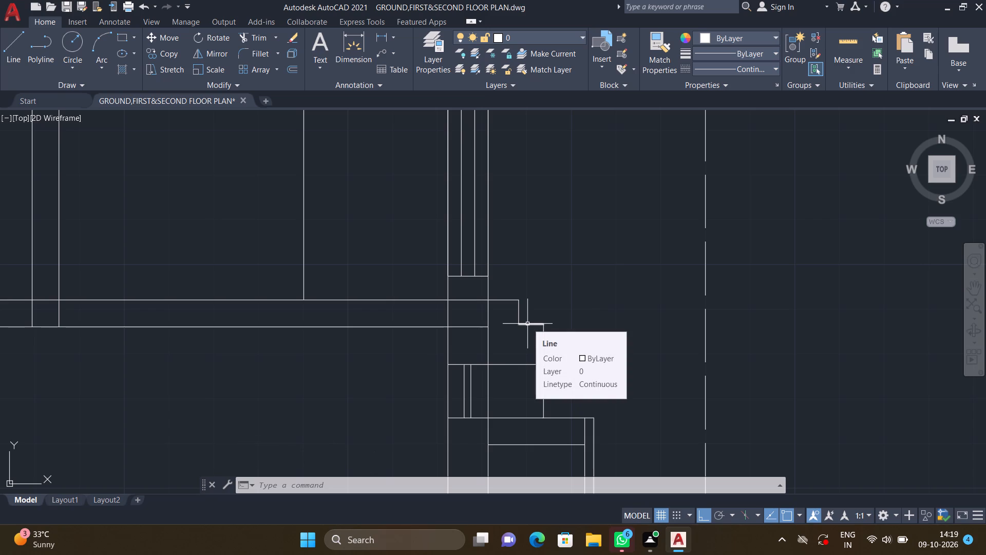
{"action": "scroll", "coordinate": [507, 323], "scroll_direction": "down", "scroll_amount": 1}
{"action": "middle_click_drag", "start_coordinate": [491, 300], "coordinate": [503, 394]}
{"action": "scroll", "coordinate": [506, 390], "scroll_direction": "down", "scroll_amount": 1}
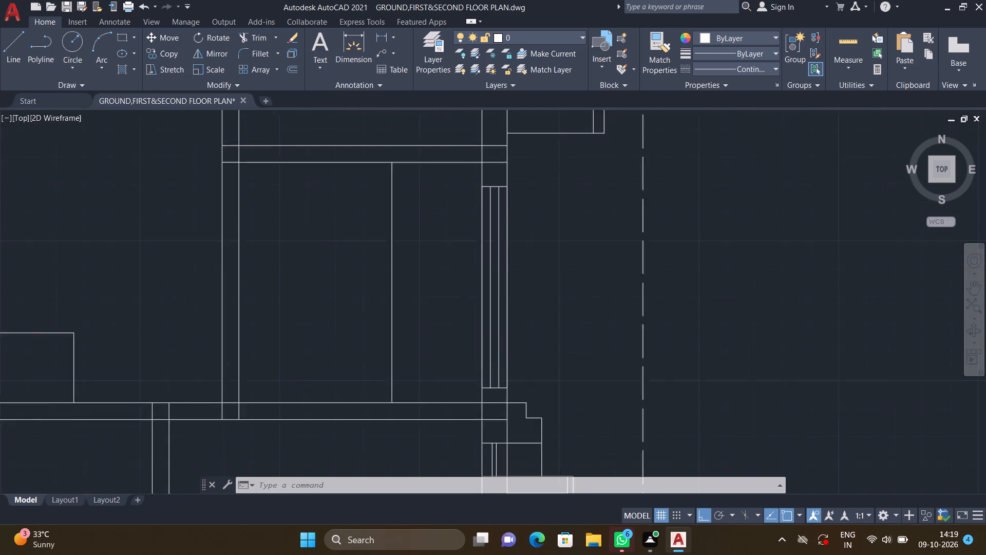
{"action": "scroll", "coordinate": [508, 374], "scroll_direction": "down", "scroll_amount": 1}
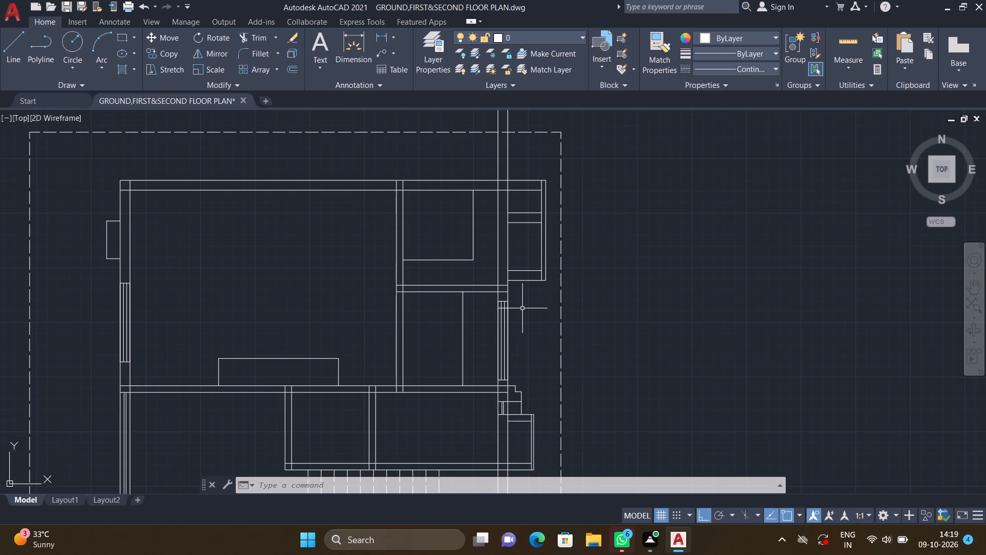
{"action": "middle_click_drag", "start_coordinate": [520, 311], "coordinate": [517, 359]}
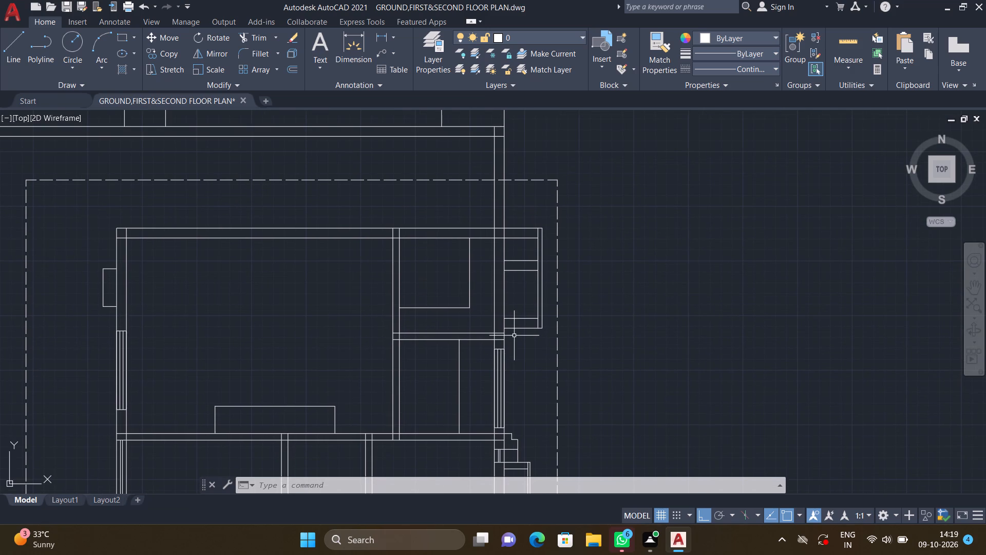
{"action": "scroll", "coordinate": [449, 331], "scroll_direction": "down", "scroll_amount": 2}
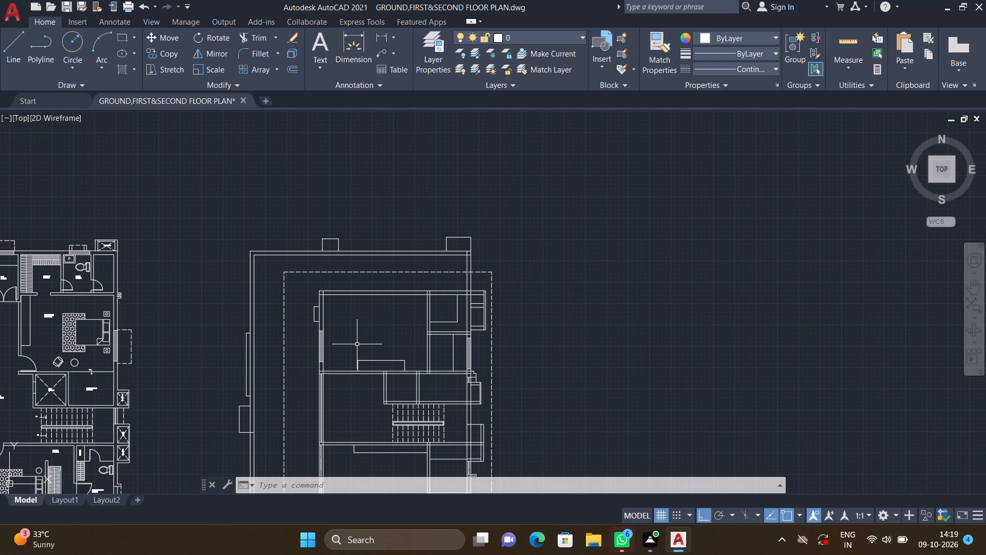
{"action": "scroll", "coordinate": [264, 347], "scroll_direction": "down", "scroll_amount": 2}
{"action": "middle_click_drag", "start_coordinate": [198, 345], "coordinate": [433, 336]}
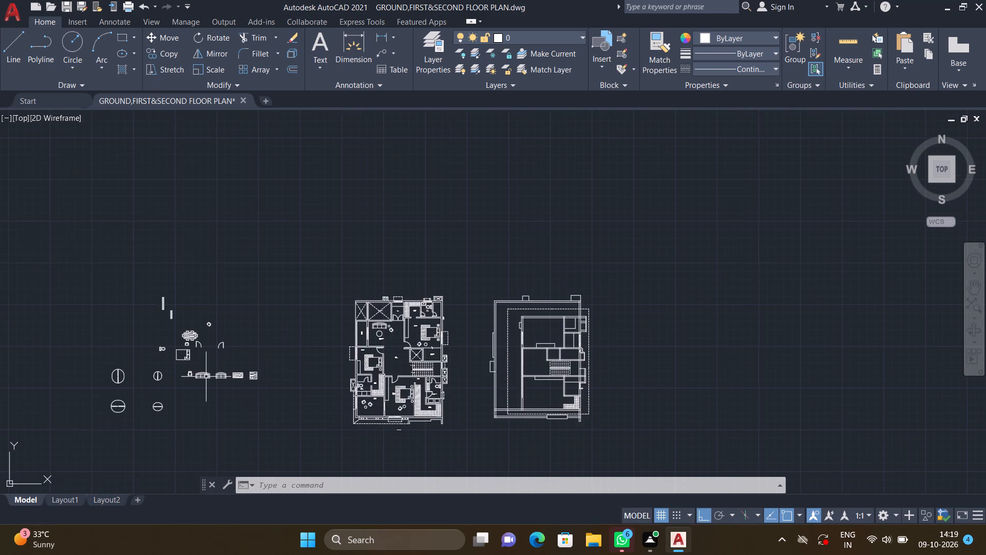
{"action": "middle_click_drag", "start_coordinate": [204, 375], "coordinate": [415, 372]}
{"action": "scroll", "coordinate": [372, 353], "scroll_direction": "down", "scroll_amount": 1}
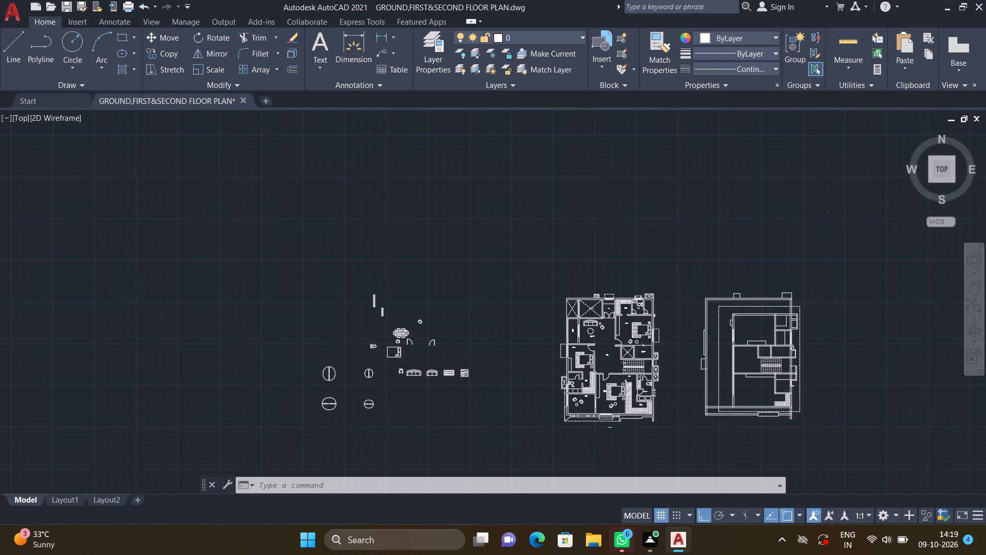
{"action": "scroll", "coordinate": [373, 355], "scroll_direction": "up", "scroll_amount": 4}
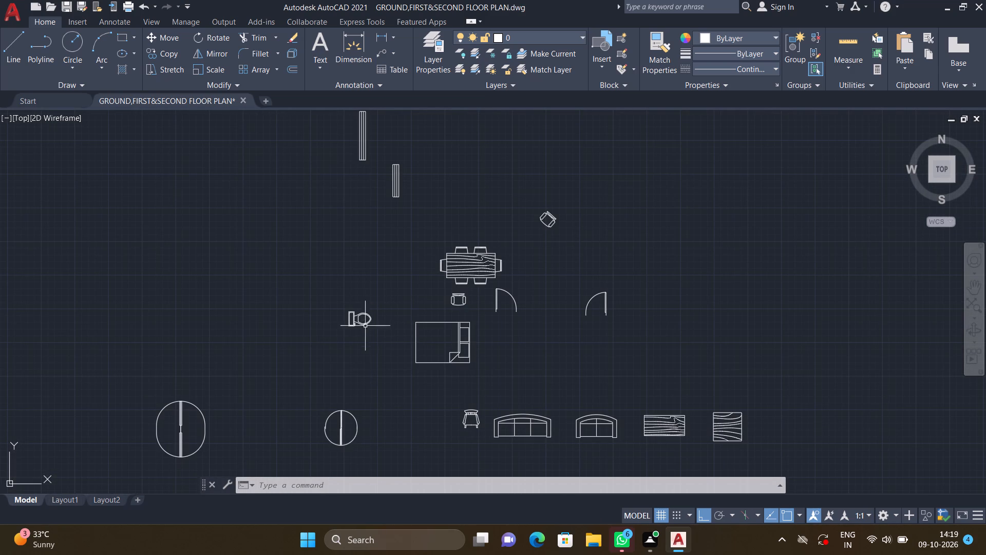
{"action": "middle_click_drag", "start_coordinate": [361, 335], "coordinate": [460, 268]}
{"action": "middle_click_drag", "start_coordinate": [285, 368], "coordinate": [477, 362]}
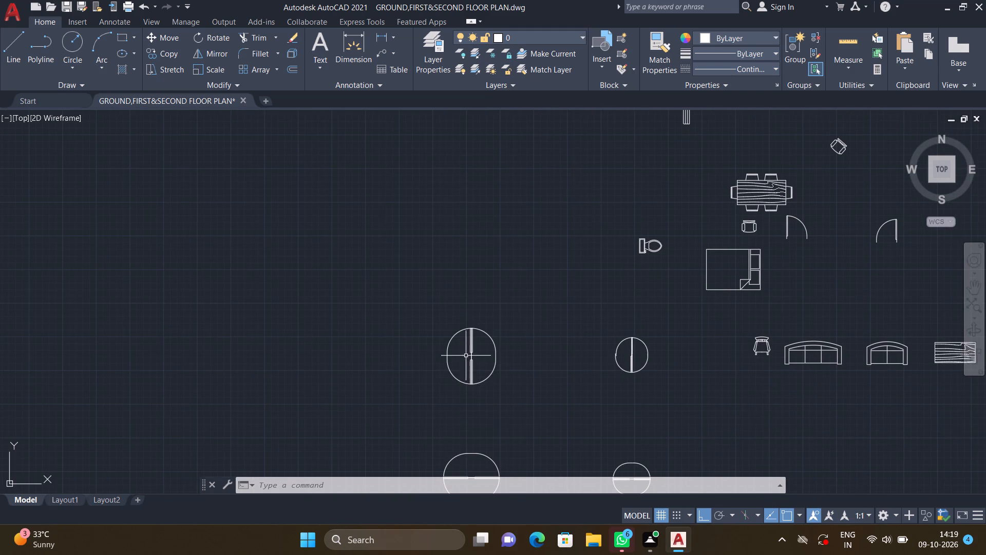
{"action": "scroll", "coordinate": [460, 343], "scroll_direction": "up", "scroll_amount": 2}
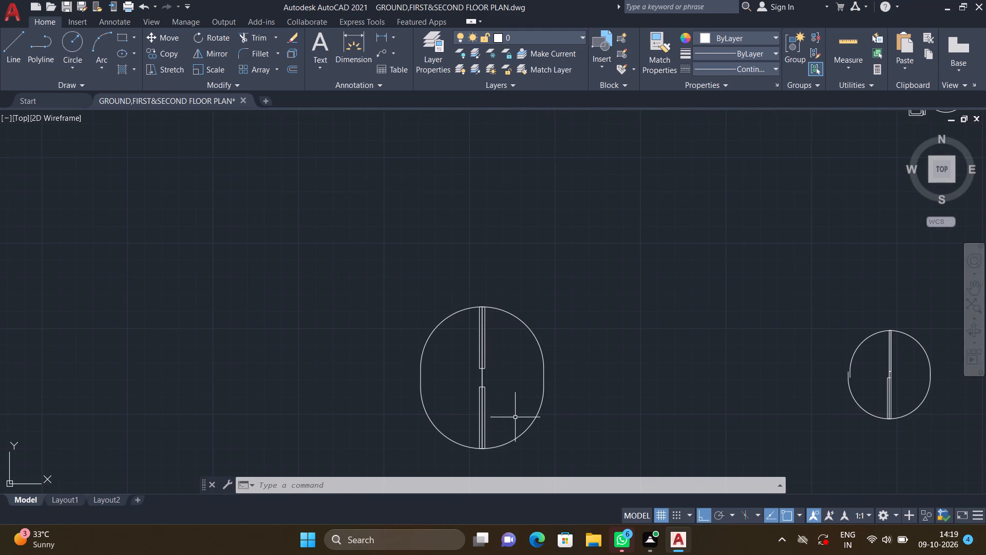
{"action": "middle_click_drag", "start_coordinate": [522, 419], "coordinate": [495, 382]}
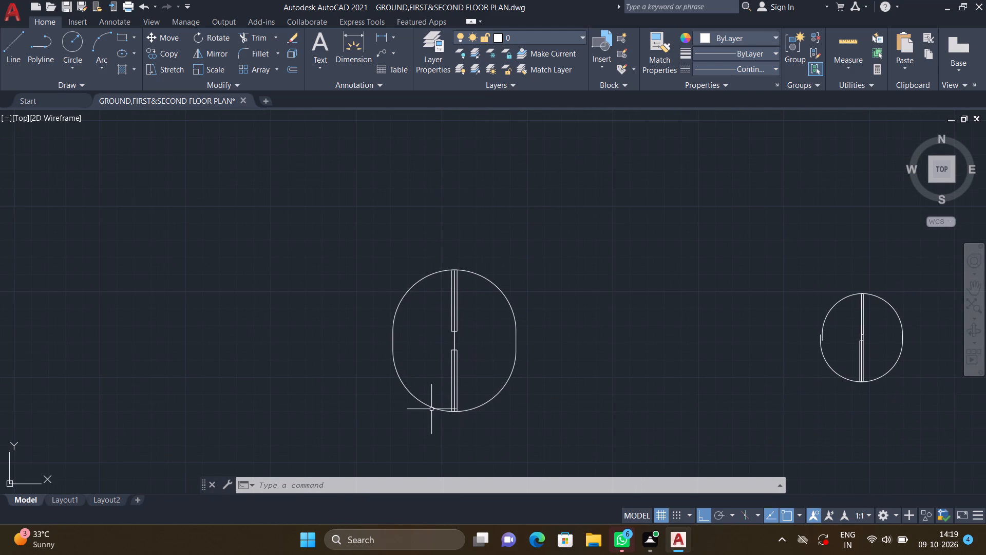
{"action": "scroll", "coordinate": [431, 405], "scroll_direction": "up", "scroll_amount": 2}
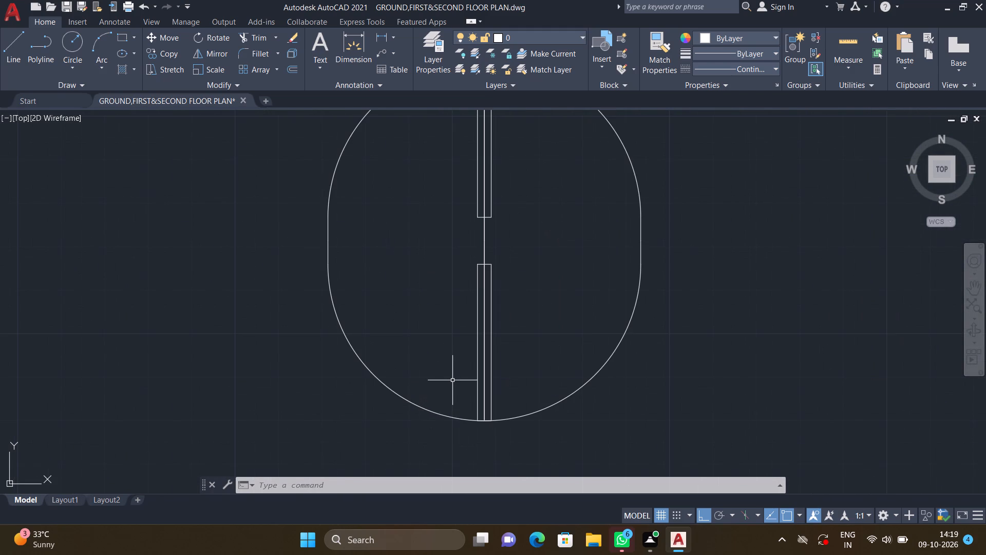
{"action": "key", "text": "c"}
{"action": "key", "text": "o"}
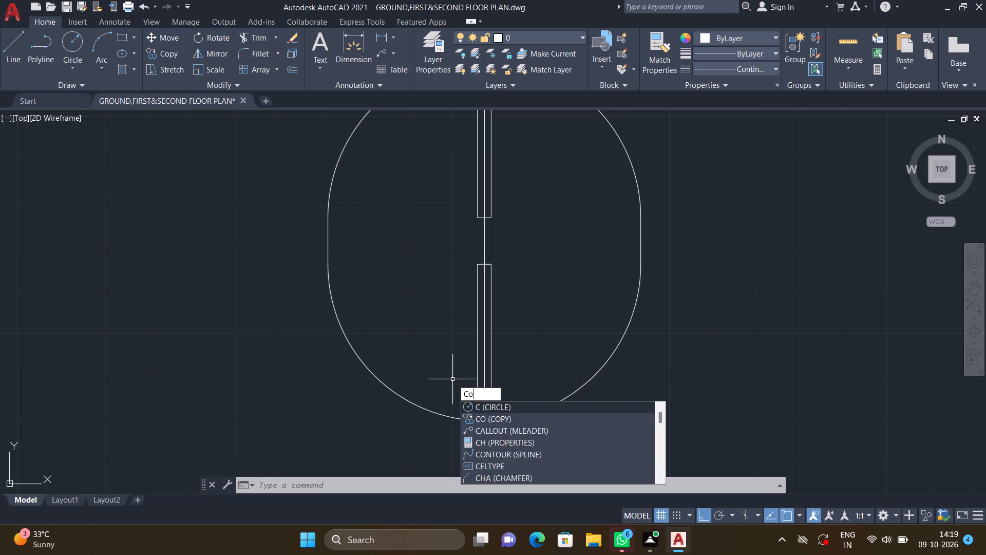
{"action": "key", "text": "Return"}
{"action": "left_click", "coordinate": [444, 415]}
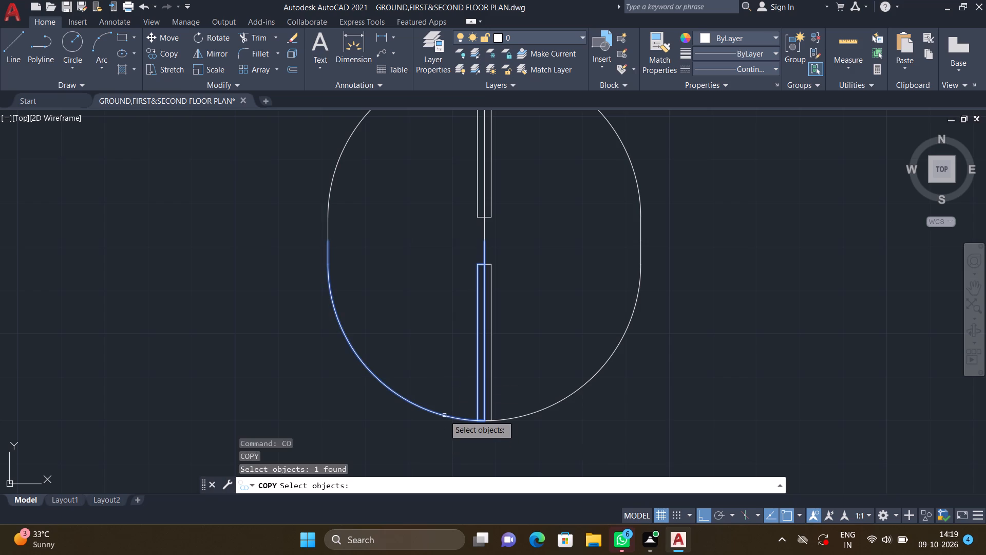
{"action": "key", "text": "Return"}
{"action": "scroll", "coordinate": [502, 245], "scroll_direction": "up", "scroll_amount": 2}
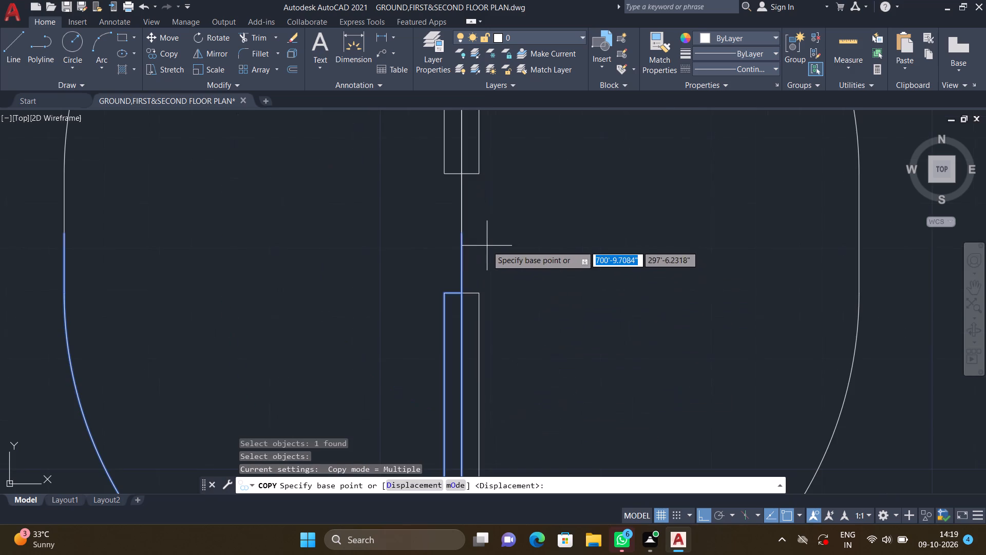
{"action": "left_click", "coordinate": [462, 238]}
{"action": "scroll", "coordinate": [569, 266], "scroll_direction": "down", "scroll_amount": 4}
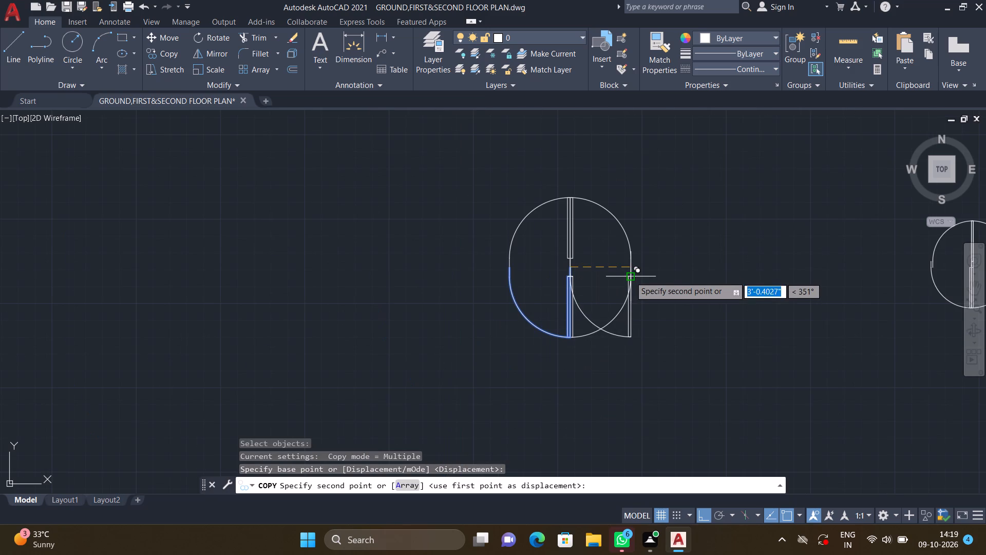
{"action": "key", "text": "F8"}
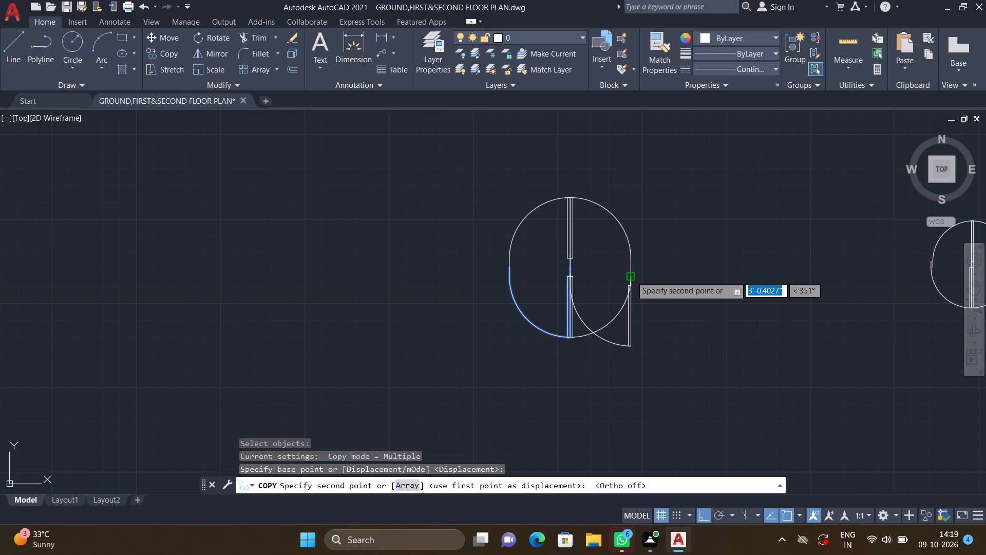
{"action": "scroll", "coordinate": [636, 269], "scroll_direction": "down", "scroll_amount": 3}
{"action": "middle_click_drag", "start_coordinate": [670, 292], "coordinate": [465, 329]}
{"action": "scroll", "coordinate": [463, 336], "scroll_direction": "down", "scroll_amount": 2}
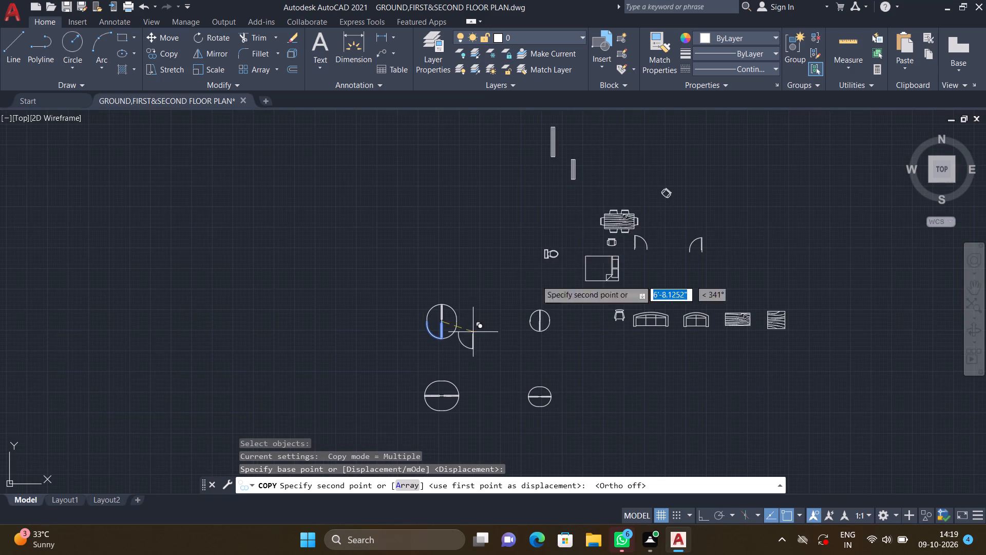
{"action": "middle_click_drag", "start_coordinate": [599, 231], "coordinate": [385, 336]}
{"action": "scroll", "coordinate": [383, 346], "scroll_direction": "down", "scroll_amount": 2}
{"action": "scroll", "coordinate": [609, 322], "scroll_direction": "down", "scroll_amount": 1}
{"action": "middle_click_drag", "start_coordinate": [595, 320], "coordinate": [448, 240]}
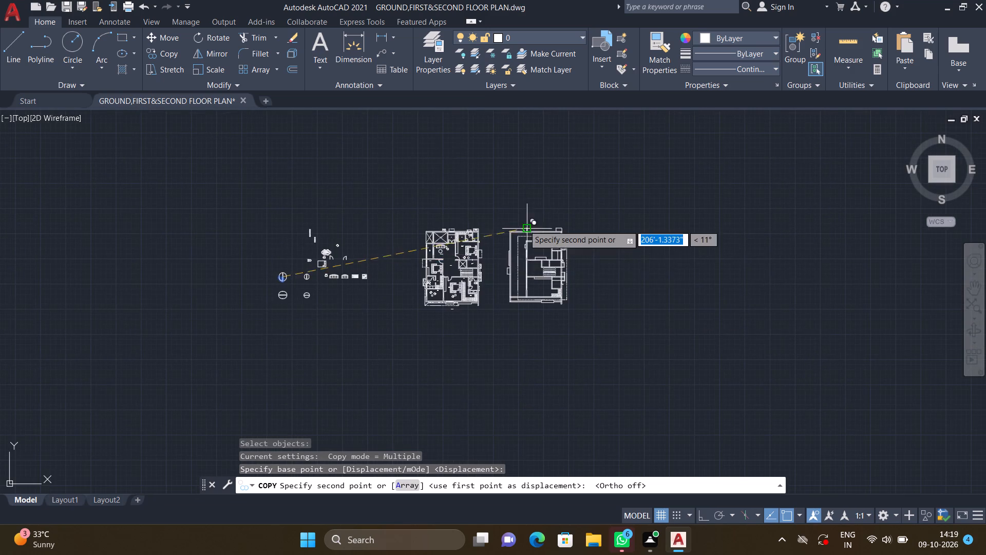
{"action": "scroll", "coordinate": [528, 231], "scroll_direction": "up", "scroll_amount": 4}
{"action": "scroll", "coordinate": [629, 262], "scroll_direction": "up", "scroll_amount": 2}
{"action": "middle_click_drag", "start_coordinate": [663, 254], "coordinate": [570, 281]}
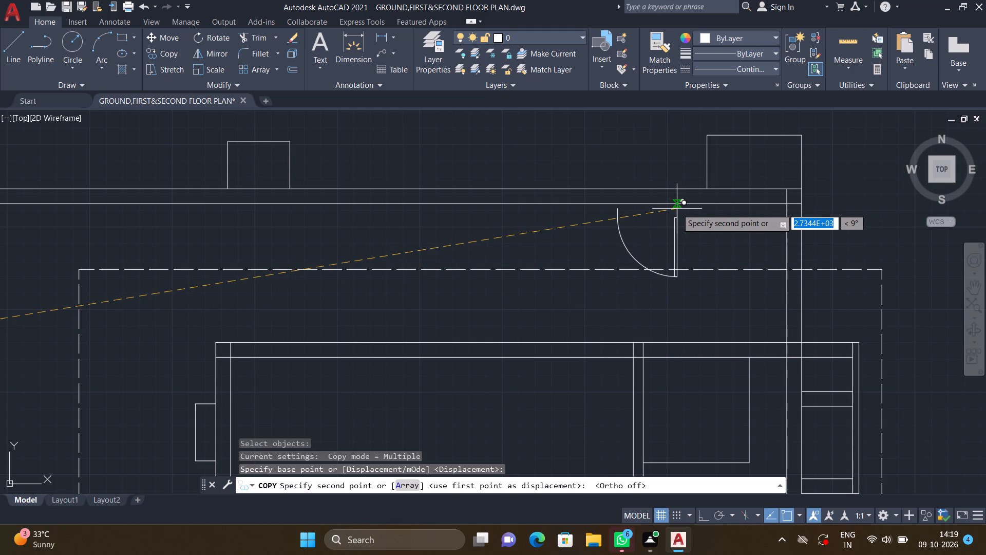
{"action": "scroll", "coordinate": [677, 209], "scroll_direction": "up", "scroll_amount": 2}
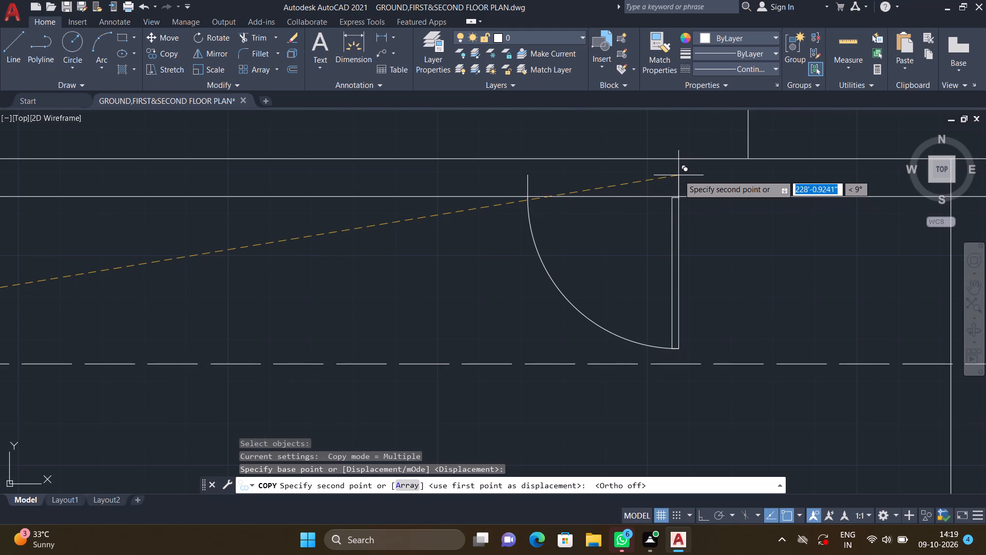
{"action": "scroll", "coordinate": [688, 175], "scroll_direction": "up", "scroll_amount": 2}
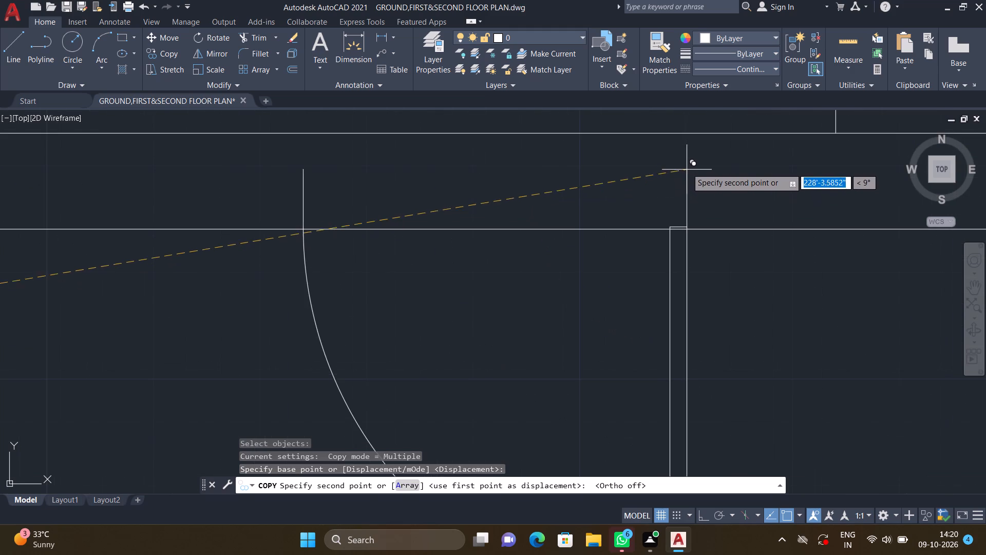
{"action": "left_click", "coordinate": [729, 133]}
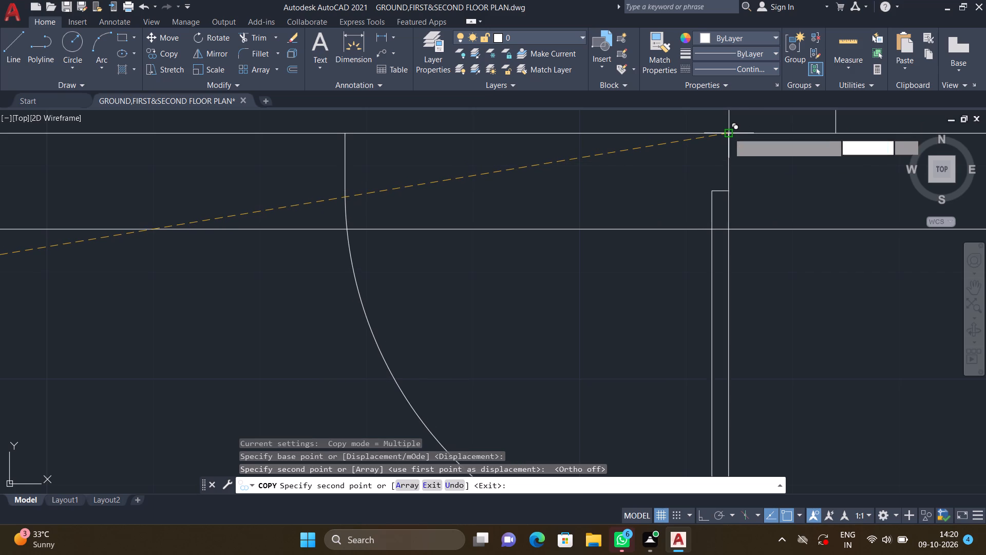
Examine how the copied door symbol's ends meet the wall plan's topmost outer line.
{"action": "key", "text": "Return"}
{"action": "scroll", "coordinate": [692, 192], "scroll_direction": "down", "scroll_amount": 2}
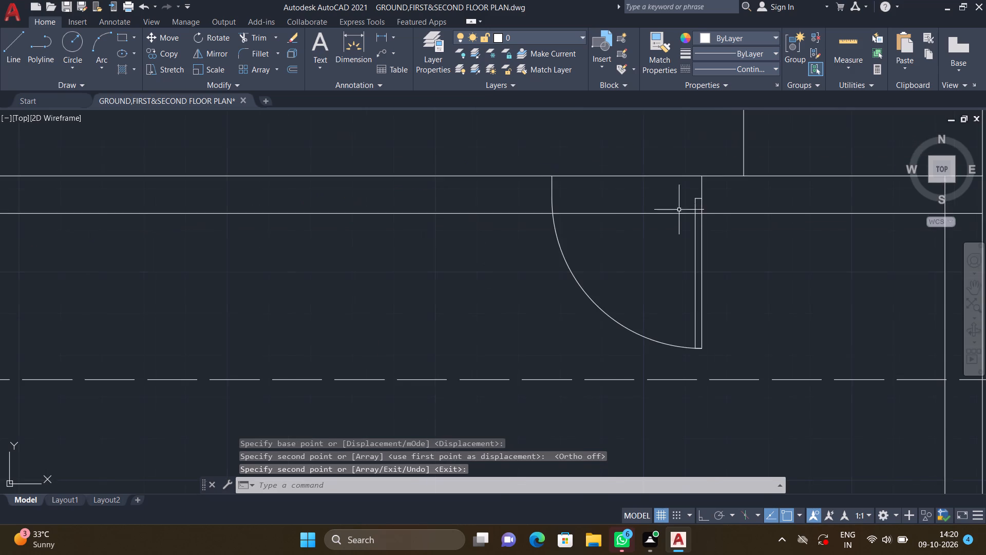
{"action": "middle_click_drag", "start_coordinate": [652, 210], "coordinate": [556, 328]}
{"action": "scroll", "coordinate": [437, 308], "scroll_direction": "up", "scroll_amount": 3}
{"action": "scroll", "coordinate": [500, 234], "scroll_direction": "up", "scroll_amount": 4}
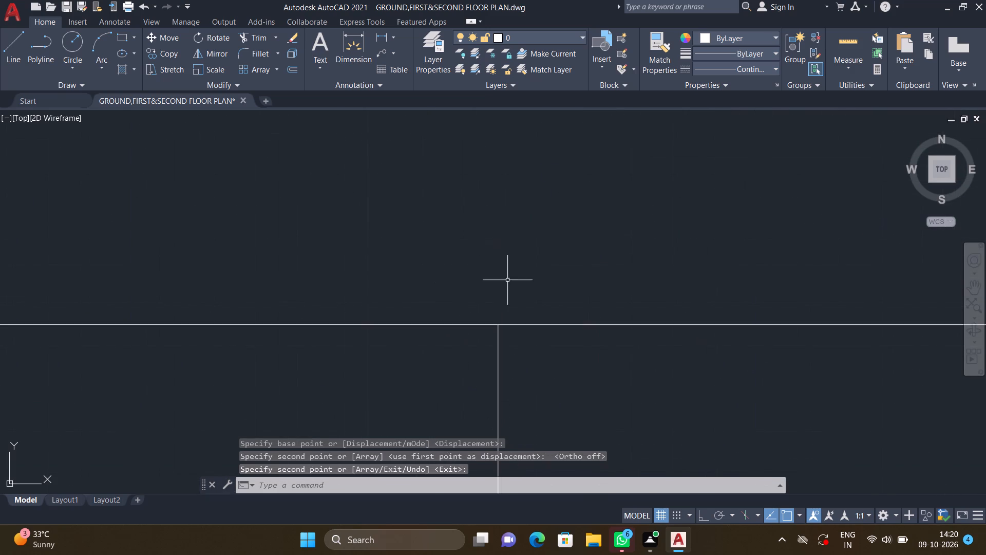
{"action": "scroll", "coordinate": [479, 339], "scroll_direction": "up", "scroll_amount": 4}
{"action": "scroll", "coordinate": [621, 293], "scroll_direction": "down", "scroll_amount": 5}
{"action": "scroll", "coordinate": [661, 322], "scroll_direction": "down", "scroll_amount": 5}
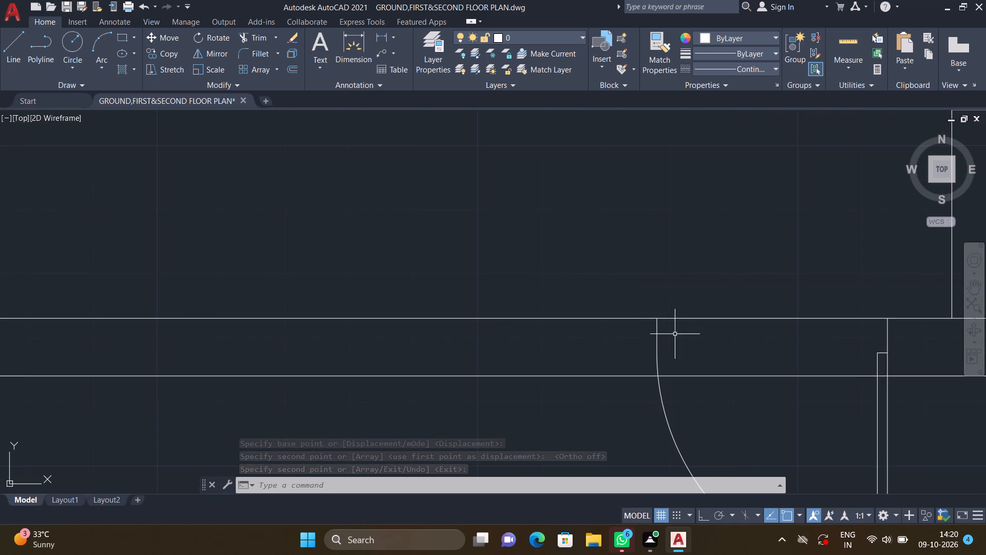
{"action": "middle_click_drag", "start_coordinate": [658, 324], "coordinate": [424, 282]}
{"action": "scroll", "coordinate": [663, 296], "scroll_direction": "up", "scroll_amount": 3}
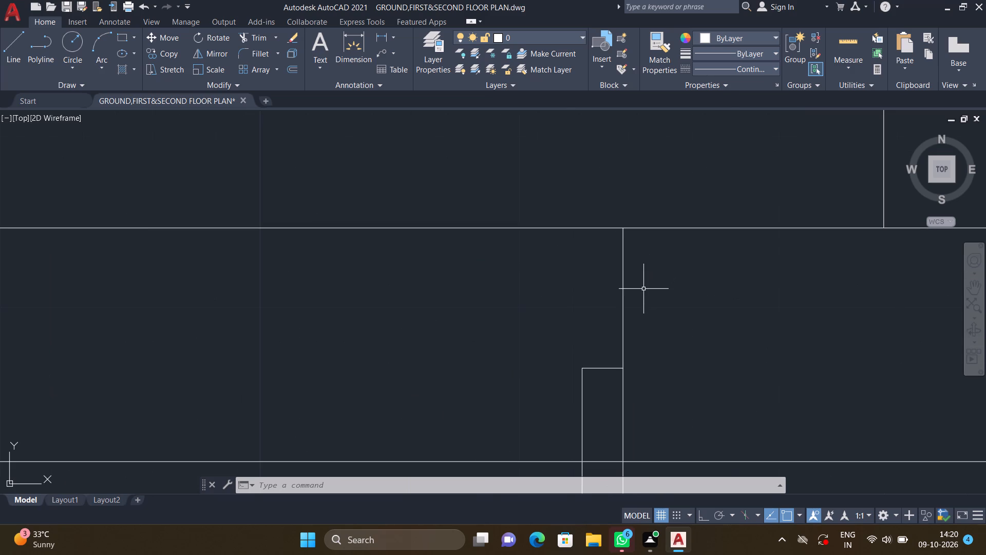
{"action": "scroll", "coordinate": [643, 290], "scroll_direction": "up", "scroll_amount": 2}
{"action": "middle_click_drag", "start_coordinate": [624, 264], "coordinate": [623, 328]}
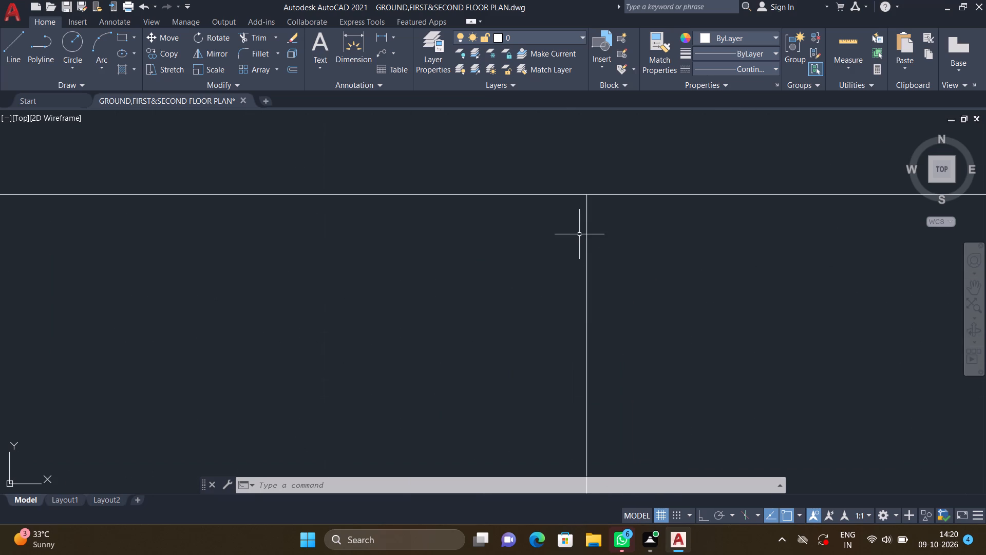
{"action": "scroll", "coordinate": [587, 191], "scroll_direction": "up", "scroll_amount": 3}
{"action": "scroll", "coordinate": [587, 212], "scroll_direction": "down", "scroll_amount": 13}
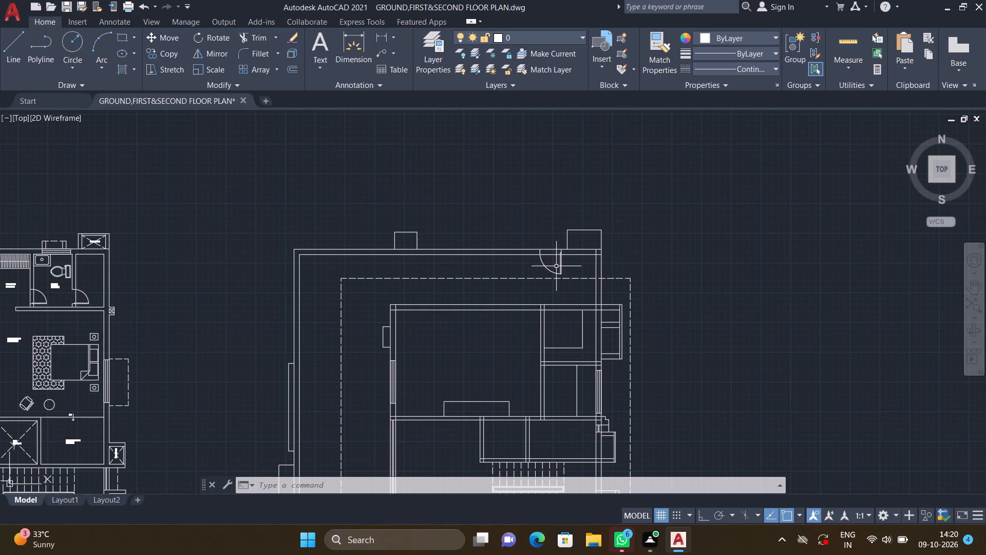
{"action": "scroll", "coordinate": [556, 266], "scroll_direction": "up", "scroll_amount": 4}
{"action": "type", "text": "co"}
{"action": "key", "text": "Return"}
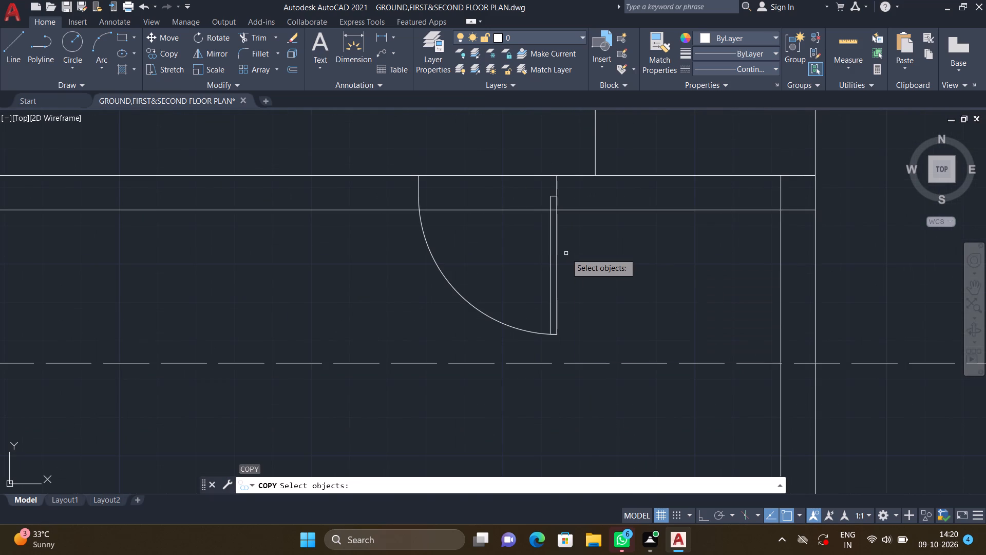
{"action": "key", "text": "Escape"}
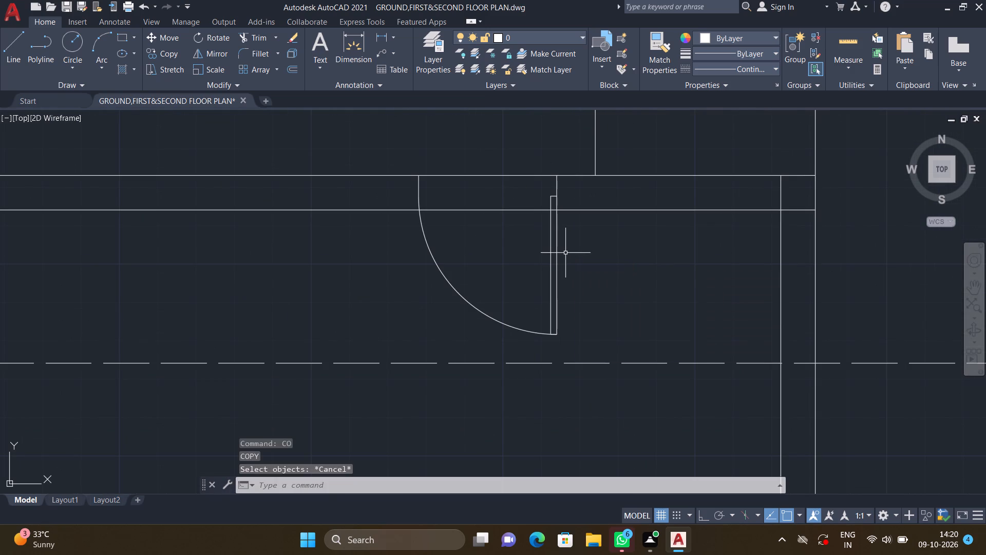
Move the copied door symbol by its jamb end down onto the outer line of the upper-right room's top wall.
{"action": "key", "text": "m"}
{"action": "key", "text": "Return"}
{"action": "left_click", "coordinate": [556, 267]}
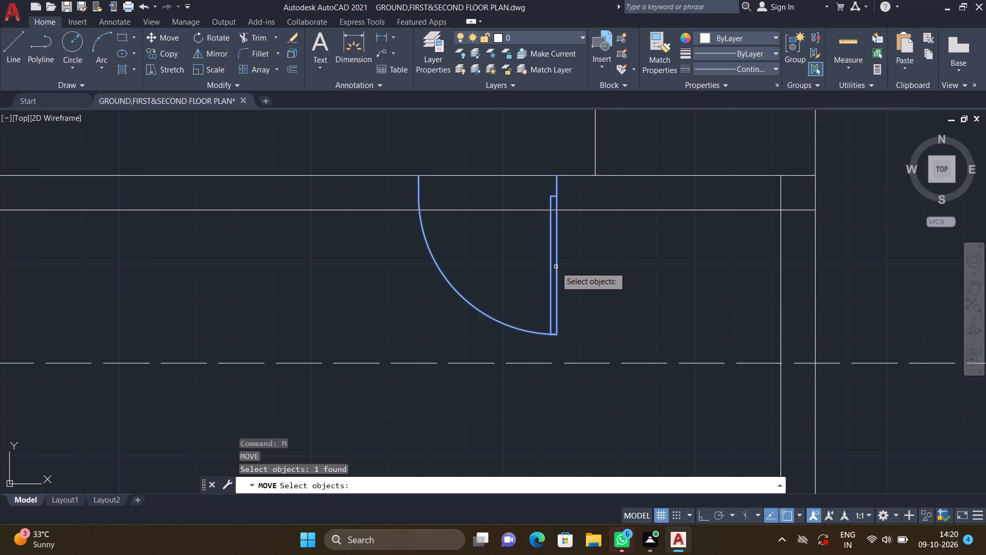
{"action": "key", "text": "Return"}
{"action": "scroll", "coordinate": [560, 166], "scroll_direction": "up", "scroll_amount": 2}
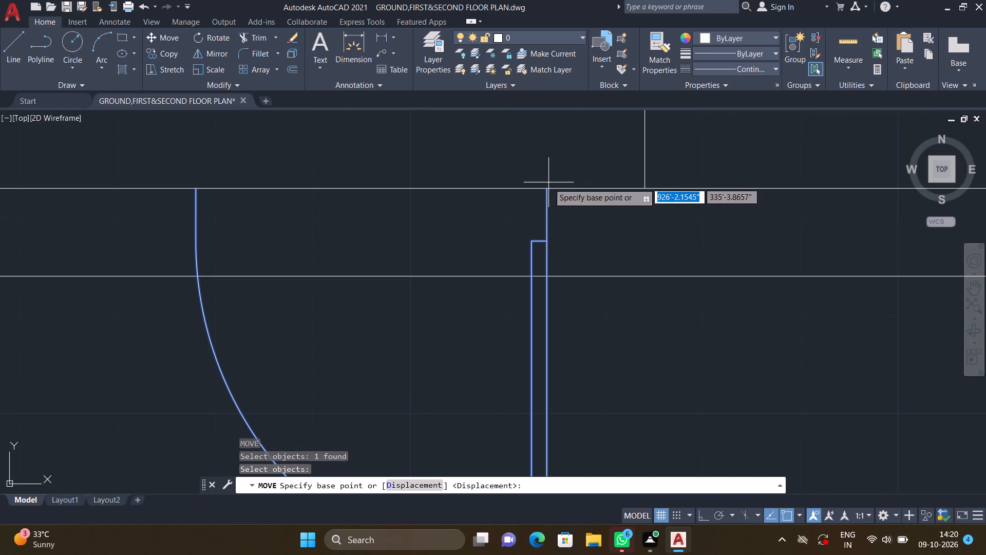
{"action": "left_click", "coordinate": [548, 187]}
{"action": "scroll", "coordinate": [570, 283], "scroll_direction": "down", "scroll_amount": 4}
{"action": "middle_click_drag", "start_coordinate": [539, 312], "coordinate": [496, 217]}
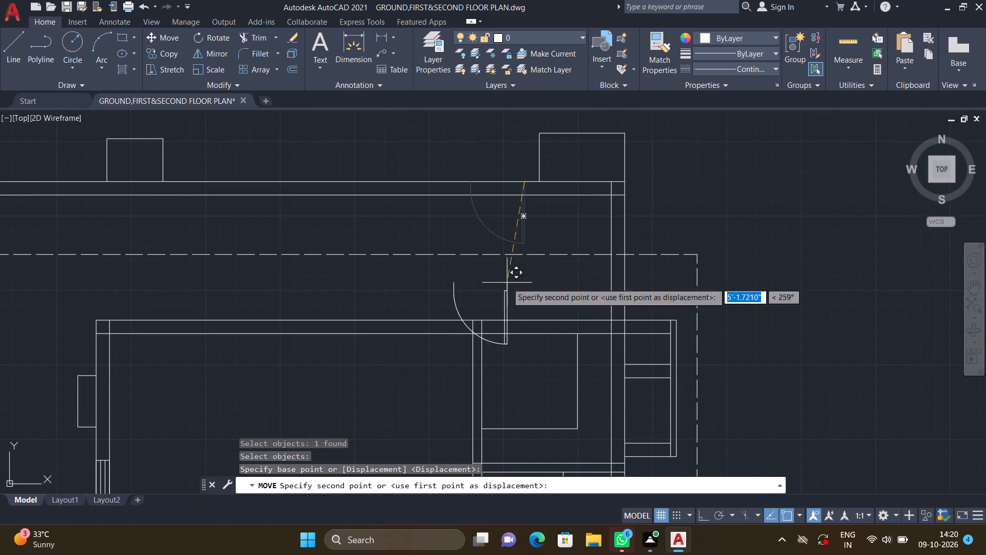
{"action": "middle_click_drag", "start_coordinate": [515, 342], "coordinate": [484, 299]}
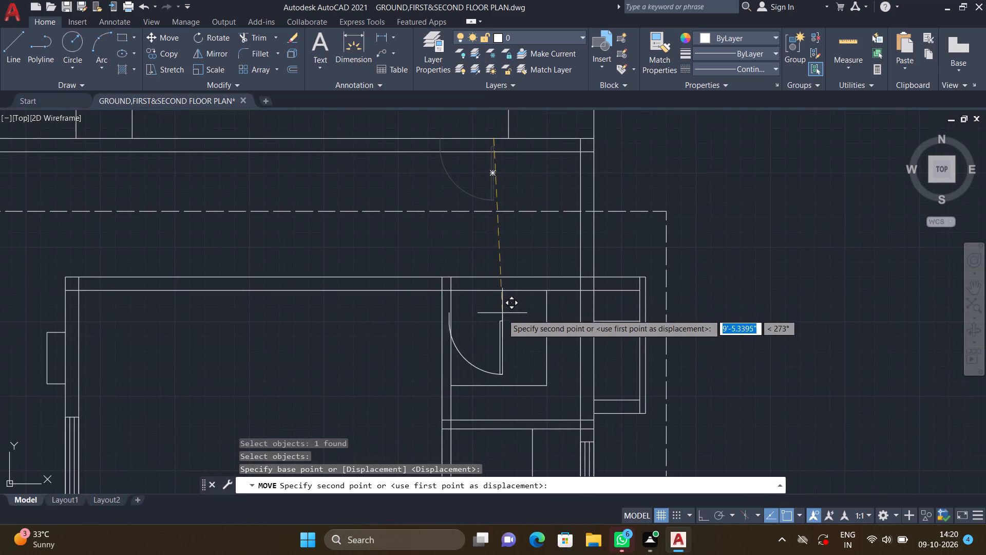
{"action": "scroll", "coordinate": [527, 297], "scroll_direction": "up", "scroll_amount": 2}
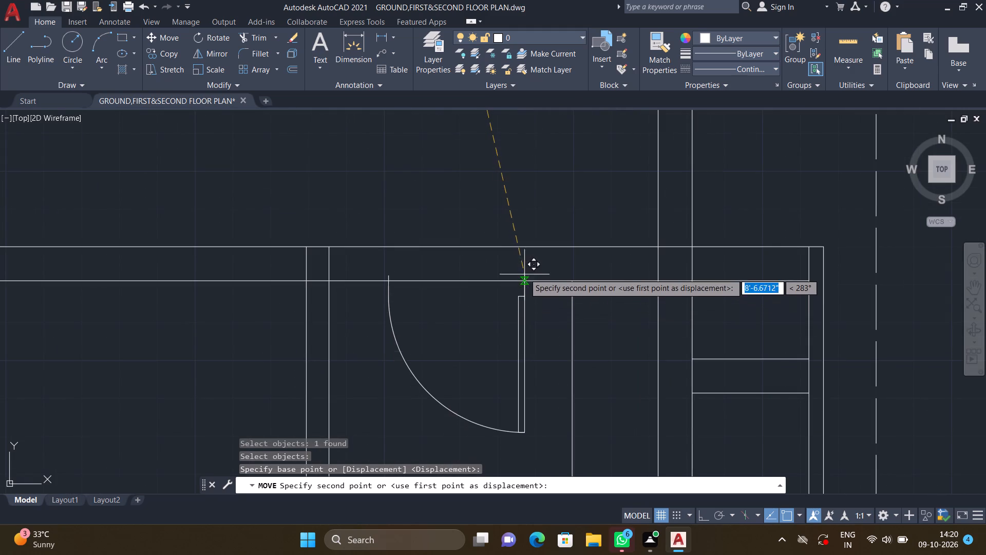
{"action": "scroll", "coordinate": [529, 254], "scroll_direction": "up", "scroll_amount": 1}
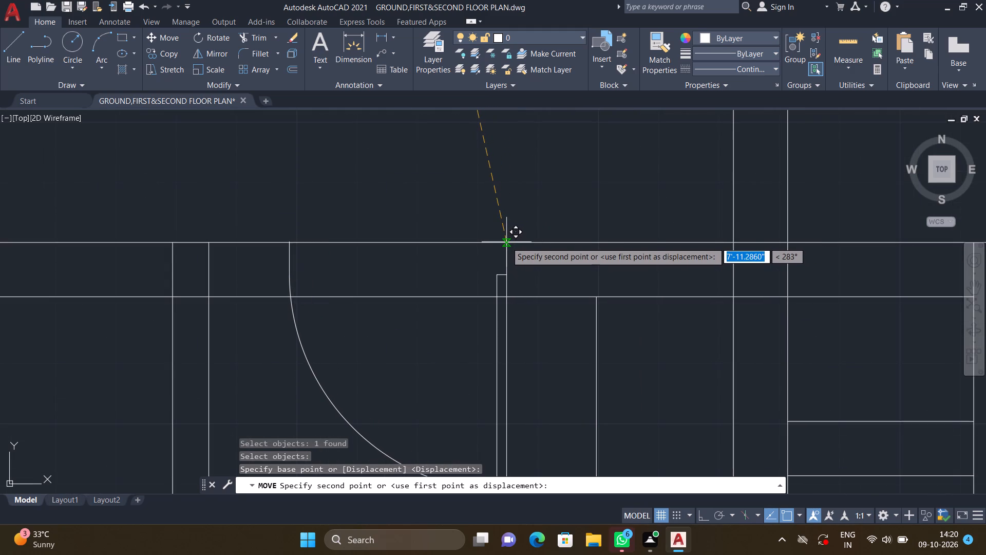
{"action": "left_click", "coordinate": [506, 242]}
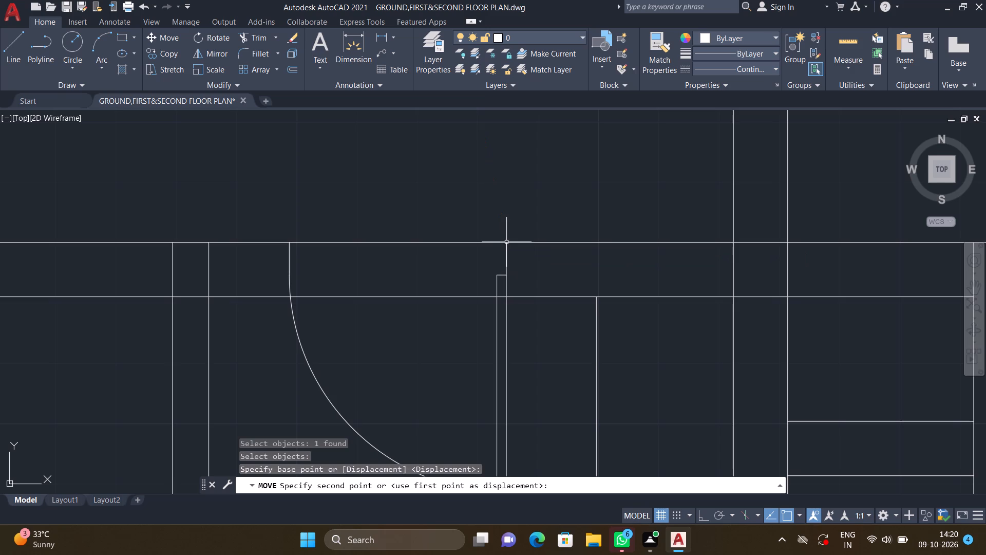
{"action": "key", "text": "Return"}
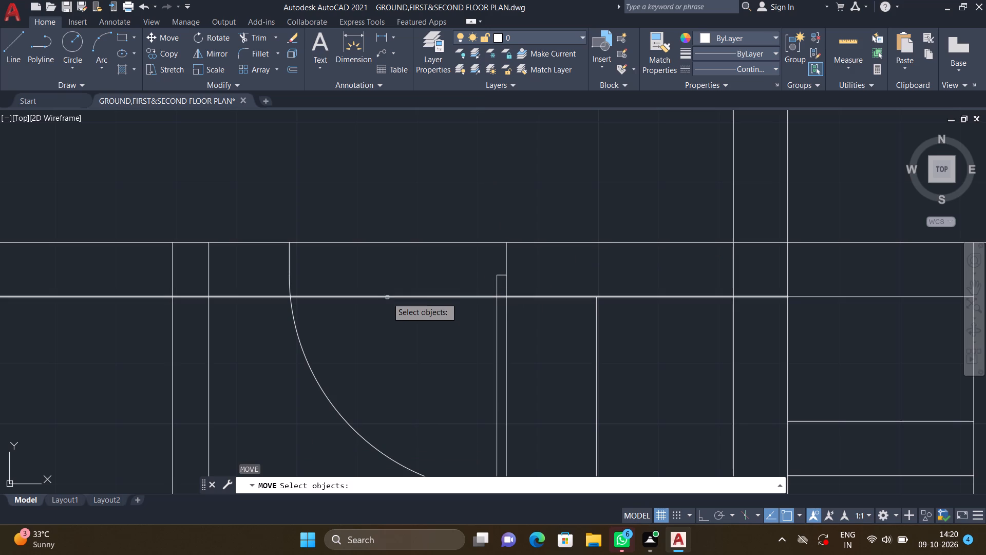
{"action": "key", "text": "Escape"}
Examine where the moved door's swing end meets the upper-right room's top wall line.
{"action": "middle_click_drag", "start_coordinate": [332, 273], "coordinate": [420, 308]}
{"action": "scroll", "coordinate": [376, 276], "scroll_direction": "up", "scroll_amount": 3}
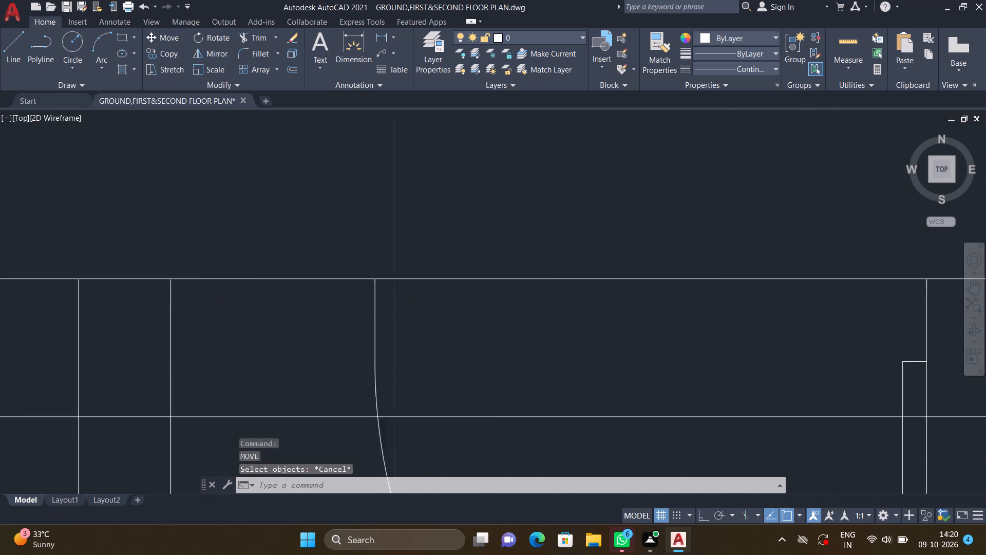
{"action": "scroll", "coordinate": [369, 297], "scroll_direction": "up", "scroll_amount": 4}
{"action": "scroll", "coordinate": [368, 211], "scroll_direction": "up", "scroll_amount": 2}
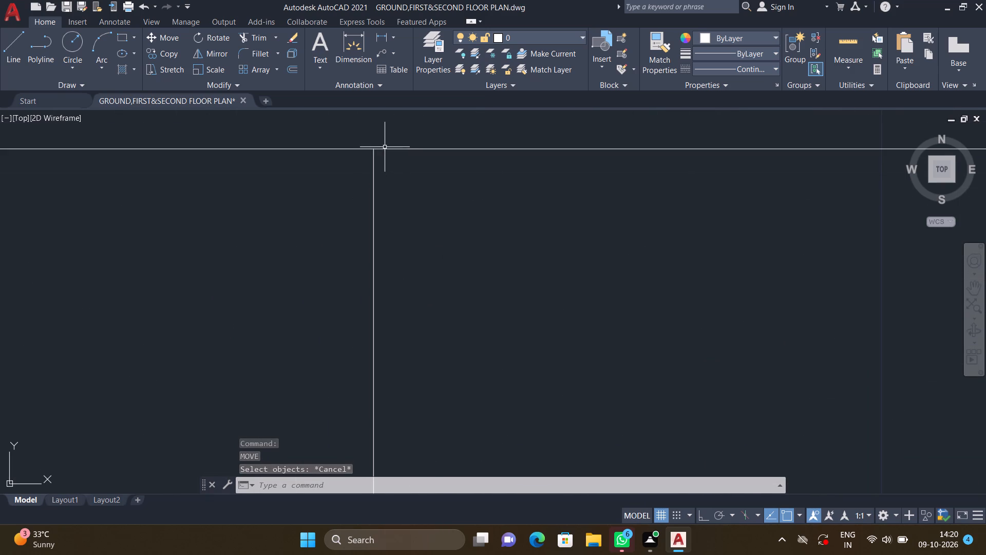
{"action": "middle_click_drag", "start_coordinate": [385, 149], "coordinate": [417, 262]}
{"action": "scroll", "coordinate": [397, 261], "scroll_direction": "up", "scroll_amount": 4}
{"action": "scroll", "coordinate": [421, 296], "scroll_direction": "up", "scroll_amount": 3}
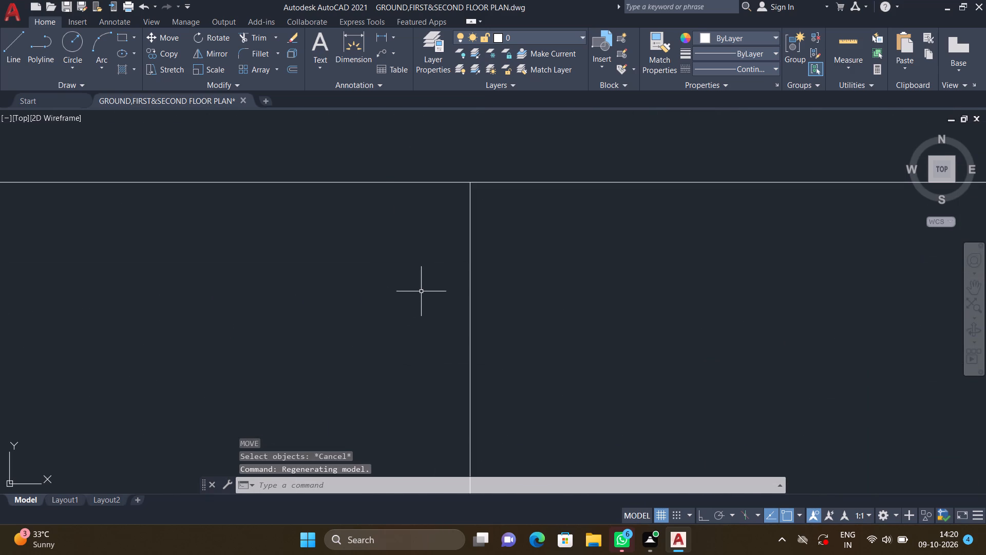
{"action": "scroll", "coordinate": [422, 290], "scroll_direction": "down", "scroll_amount": 6}
{"action": "scroll", "coordinate": [432, 276], "scroll_direction": "up", "scroll_amount": 7}
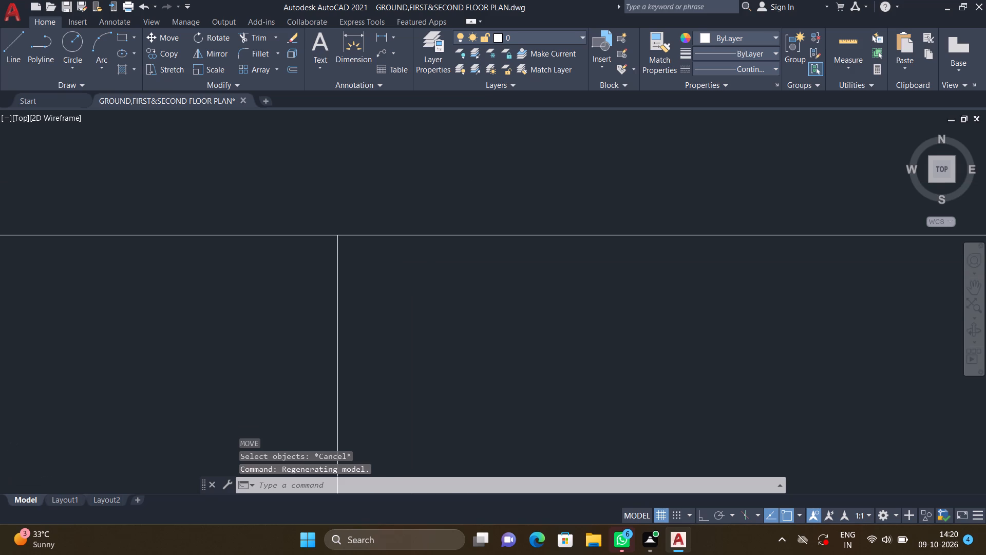
{"action": "scroll", "coordinate": [432, 273], "scroll_direction": "down", "scroll_amount": 13}
{"action": "scroll", "coordinate": [524, 353], "scroll_direction": "down", "scroll_amount": 5}
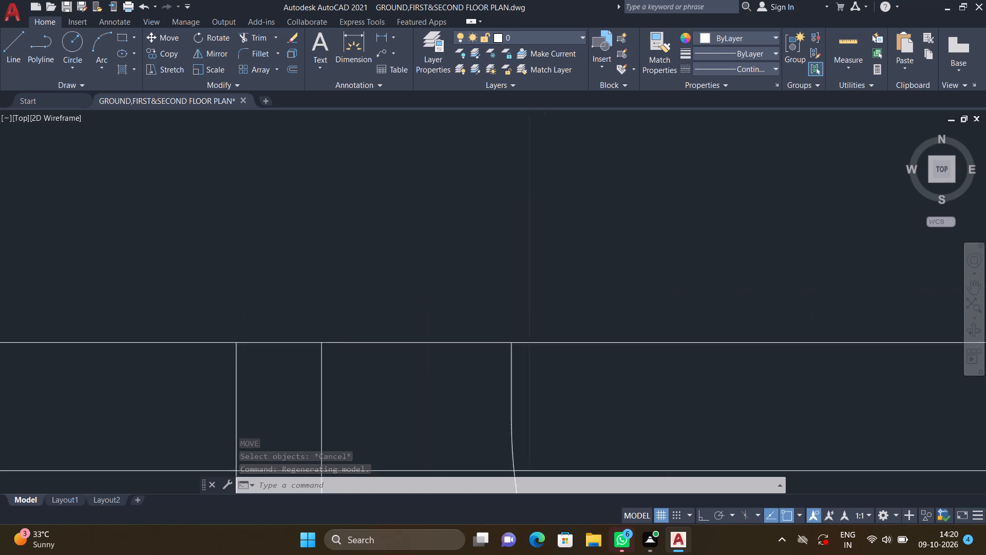
{"action": "scroll", "coordinate": [524, 347], "scroll_direction": "down", "scroll_amount": 1}
{"action": "middle_click_drag", "start_coordinate": [564, 348], "coordinate": [472, 247]}
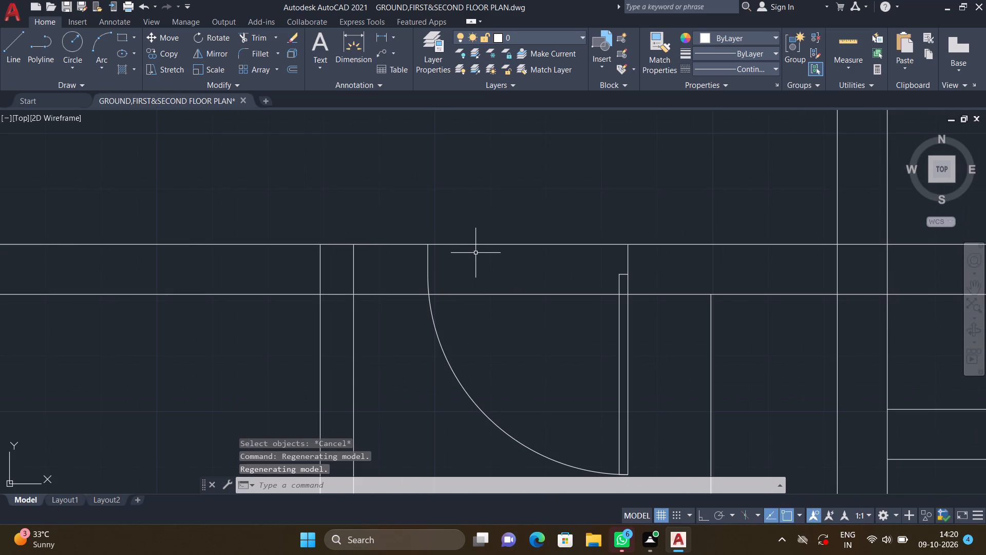
Copy the larger vertical door symbol's upper-right swing onto the wall plan's upper-left room, across its bottom wall near the left end.
{"action": "scroll", "coordinate": [472, 255], "scroll_direction": "down", "scroll_amount": 3}
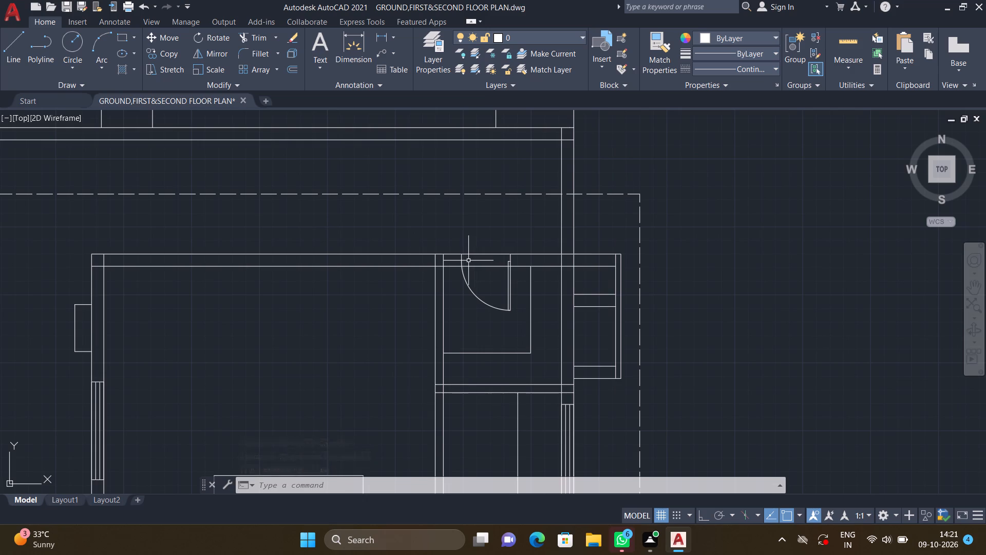
{"action": "scroll", "coordinate": [468, 261], "scroll_direction": "down", "scroll_amount": 2}
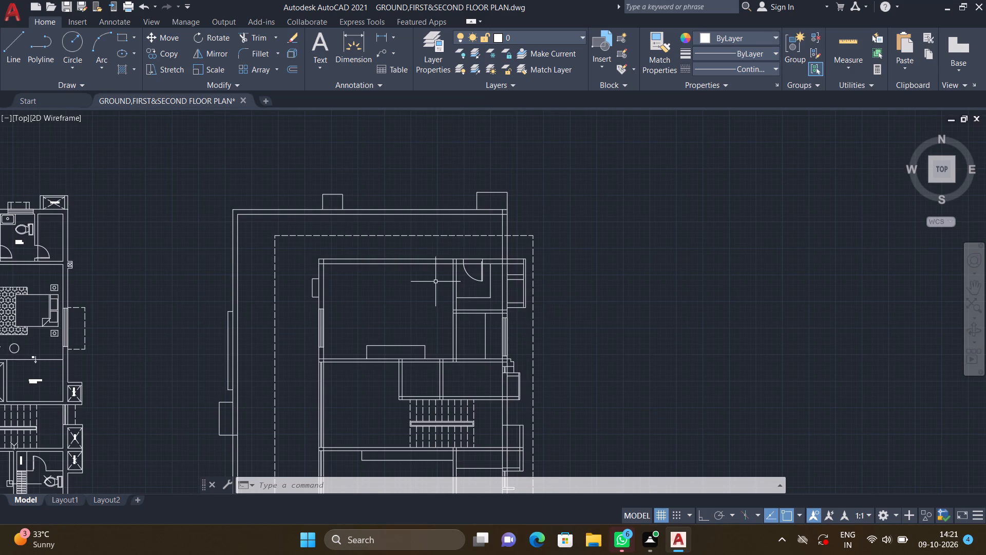
{"action": "scroll", "coordinate": [432, 279], "scroll_direction": "down", "scroll_amount": 4}
{"action": "middle_click_drag", "start_coordinate": [312, 336], "coordinate": [338, 331]}
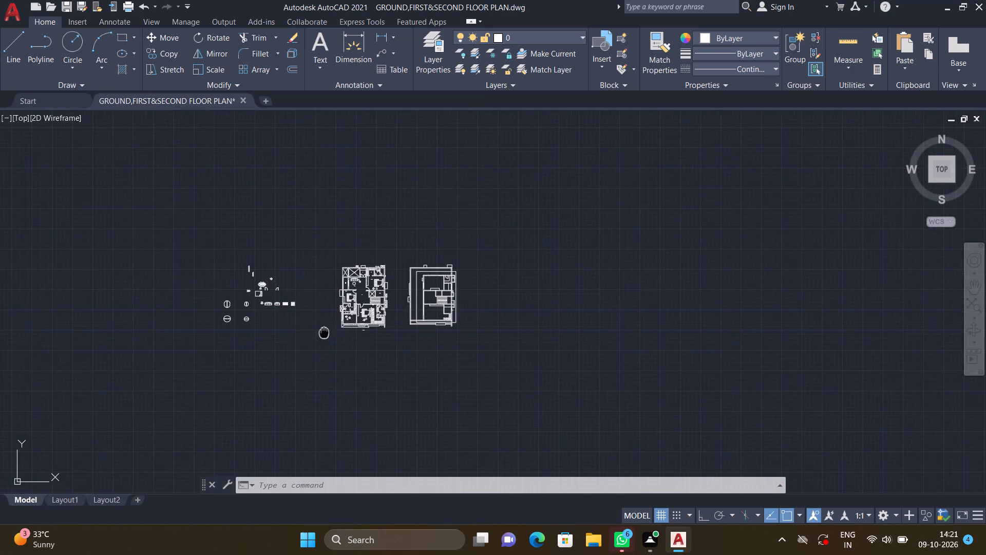
{"action": "middle_click_drag", "start_coordinate": [338, 331], "coordinate": [385, 334]}
{"action": "middle_click_drag", "start_coordinate": [262, 330], "coordinate": [353, 355]}
{"action": "scroll", "coordinate": [391, 318], "scroll_direction": "up", "scroll_amount": 3}
{"action": "middle_click_drag", "start_coordinate": [353, 358], "coordinate": [447, 330]}
{"action": "scroll", "coordinate": [450, 327], "scroll_direction": "up", "scroll_amount": 3}
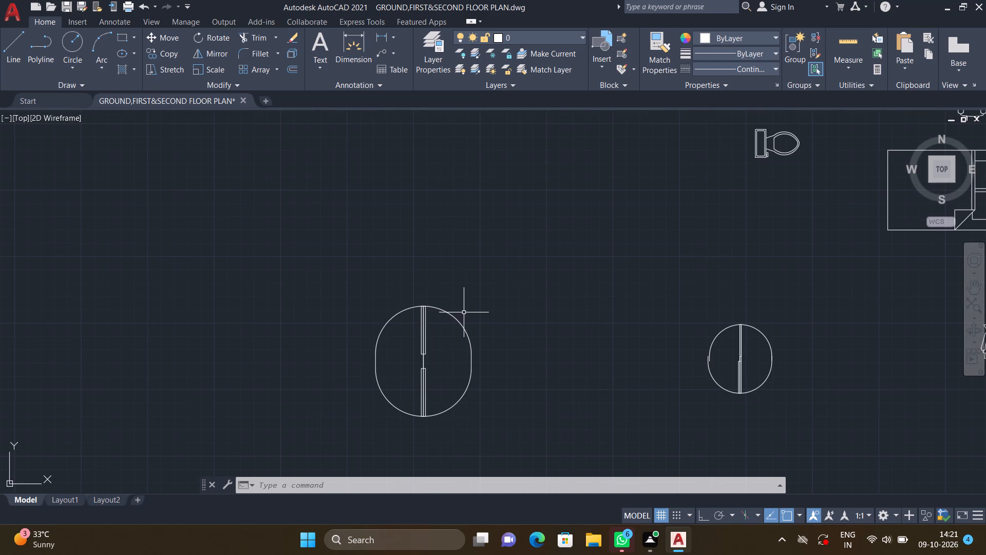
{"action": "scroll", "coordinate": [464, 312], "scroll_direction": "up", "scroll_amount": 2}
{"action": "type", "text": "co"}
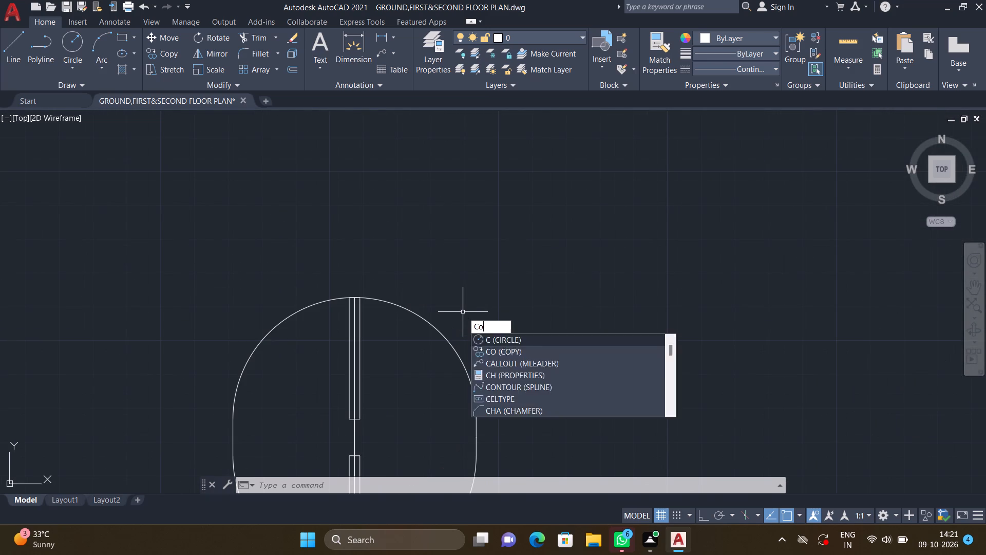
{"action": "key", "text": "Return"}
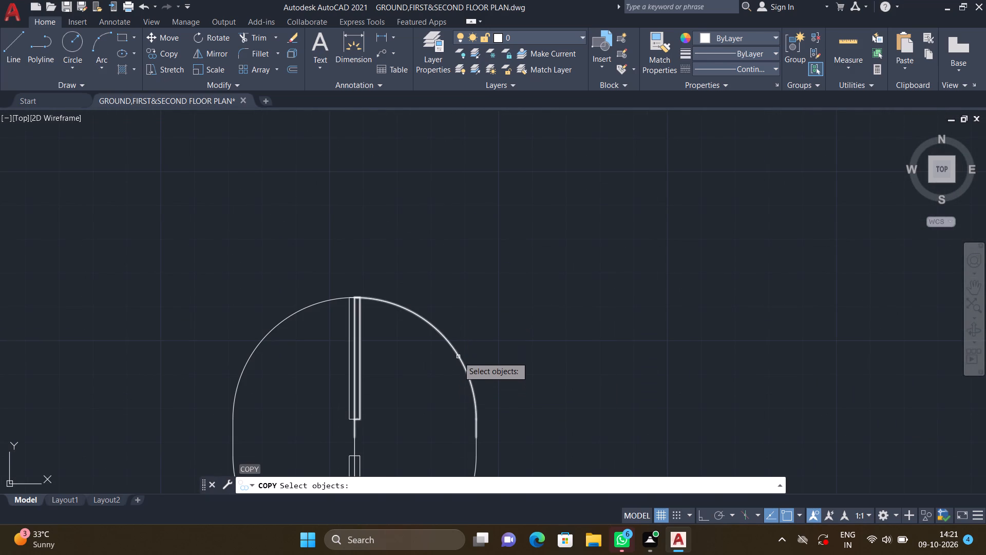
{"action": "double_click", "coordinate": [458, 356]}
{"action": "key", "text": "Return"}
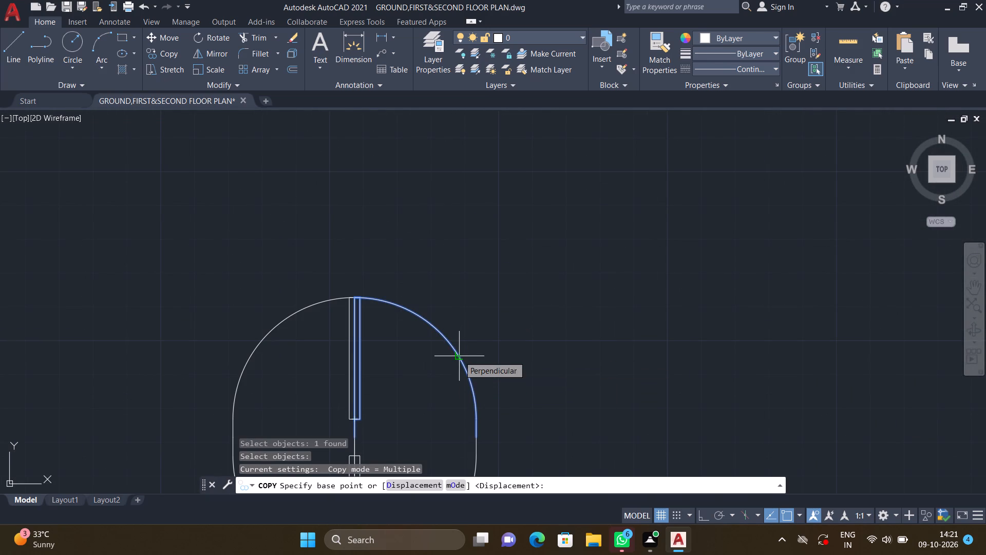
{"action": "middle_click_drag", "start_coordinate": [402, 391], "coordinate": [386, 357]}
{"action": "middle_click_drag", "start_coordinate": [369, 377], "coordinate": [354, 314]}
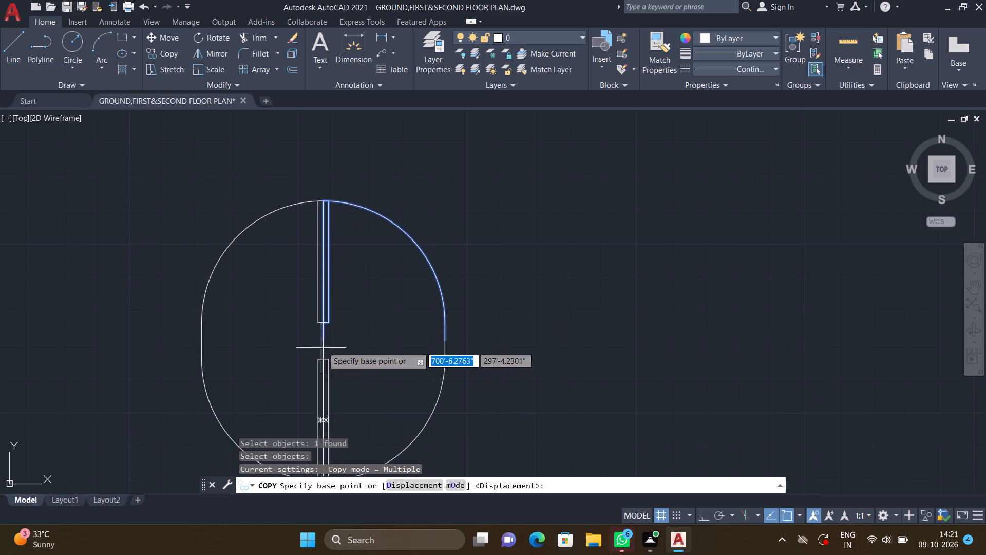
{"action": "scroll", "coordinate": [325, 343], "scroll_direction": "up", "scroll_amount": 2}
{"action": "left_click", "coordinate": [316, 331]}
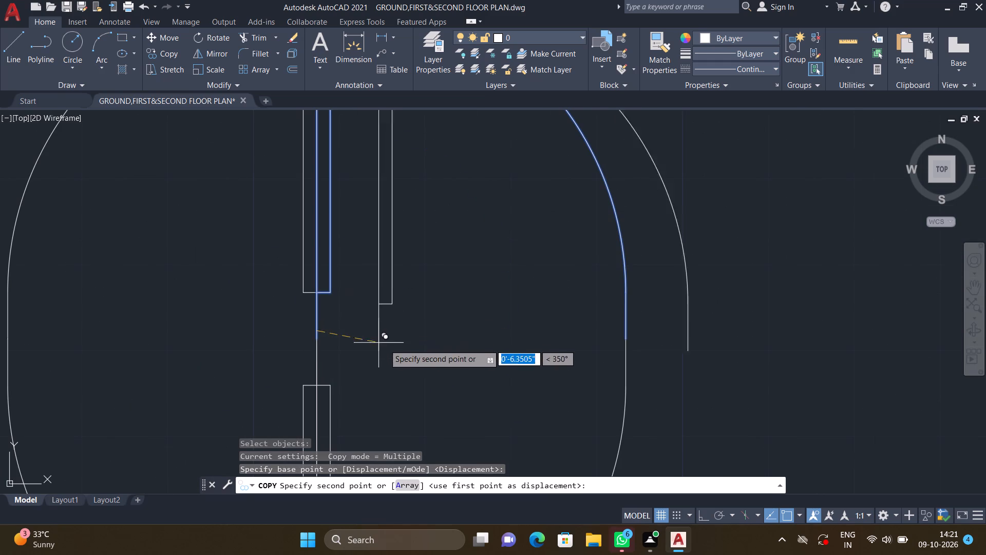
{"action": "scroll", "coordinate": [422, 350], "scroll_direction": "down", "scroll_amount": 4}
{"action": "middle_click_drag", "start_coordinate": [539, 351], "coordinate": [409, 304]}
{"action": "scroll", "coordinate": [418, 314], "scroll_direction": "down", "scroll_amount": 3}
{"action": "scroll", "coordinate": [555, 332], "scroll_direction": "down", "scroll_amount": 1}
{"action": "middle_click_drag", "start_coordinate": [552, 331], "coordinate": [328, 344]}
{"action": "scroll", "coordinate": [329, 356], "scroll_direction": "down", "scroll_amount": 2}
{"action": "middle_click_drag", "start_coordinate": [496, 334], "coordinate": [421, 304]}
{"action": "scroll", "coordinate": [535, 272], "scroll_direction": "up", "scroll_amount": 2}
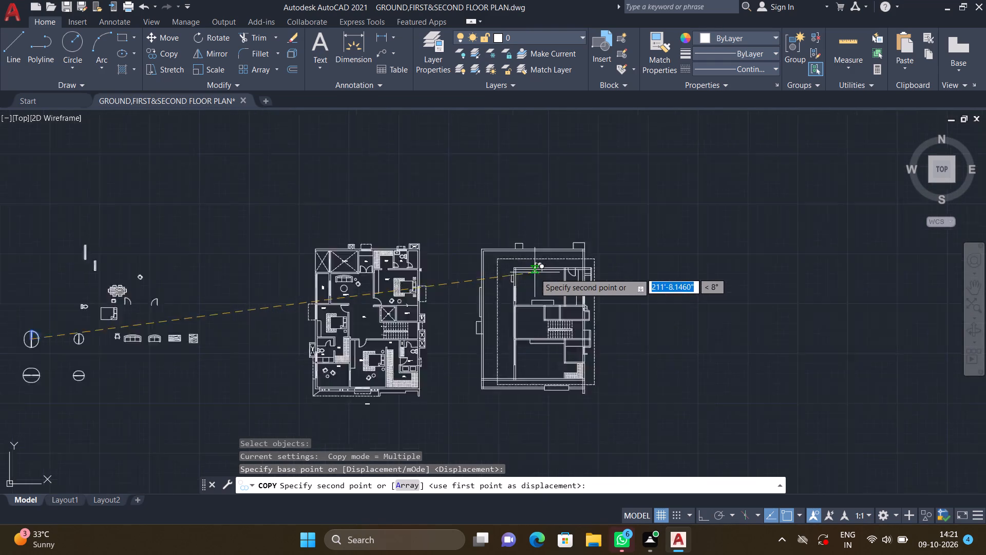
{"action": "scroll", "coordinate": [535, 273], "scroll_direction": "up", "scroll_amount": 1}
{"action": "middle_click_drag", "start_coordinate": [459, 319], "coordinate": [443, 286]}
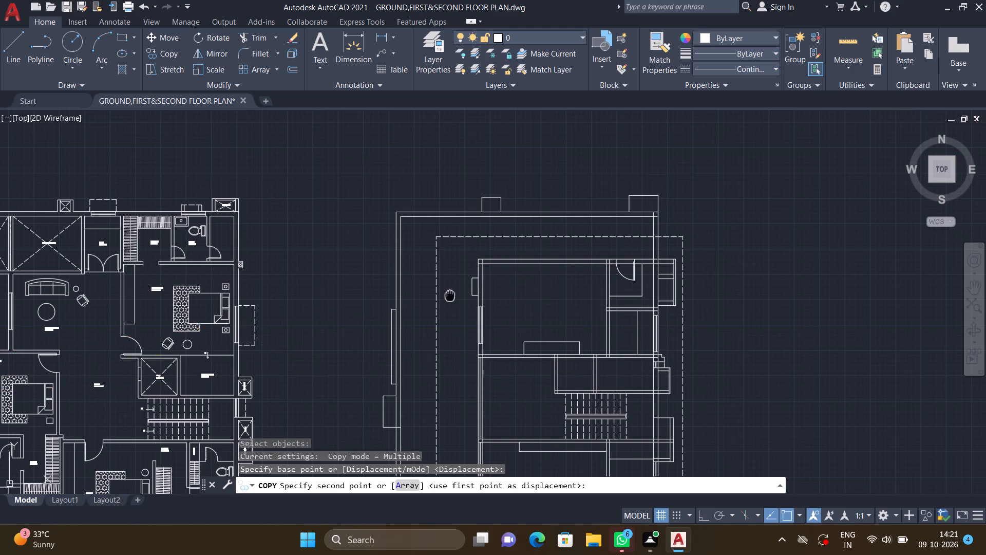
{"action": "middle_click_drag", "start_coordinate": [443, 286], "coordinate": [438, 279]}
{"action": "scroll", "coordinate": [467, 316], "scroll_direction": "up", "scroll_amount": 2}
{"action": "middle_click_drag", "start_coordinate": [462, 296], "coordinate": [380, 216]}
{"action": "scroll", "coordinate": [400, 233], "scroll_direction": "up", "scroll_amount": 2}
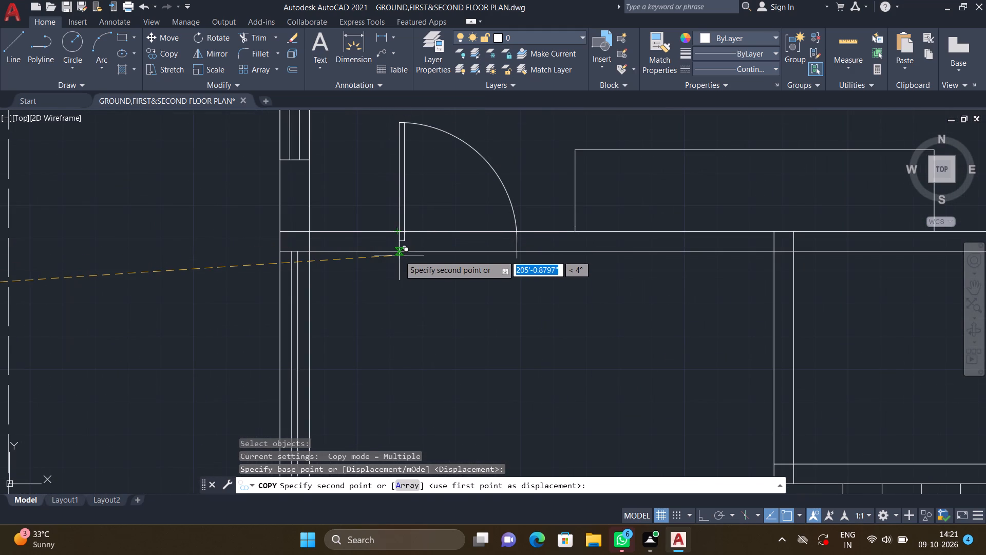
{"action": "scroll", "coordinate": [400, 255], "scroll_direction": "up", "scroll_amount": 2}
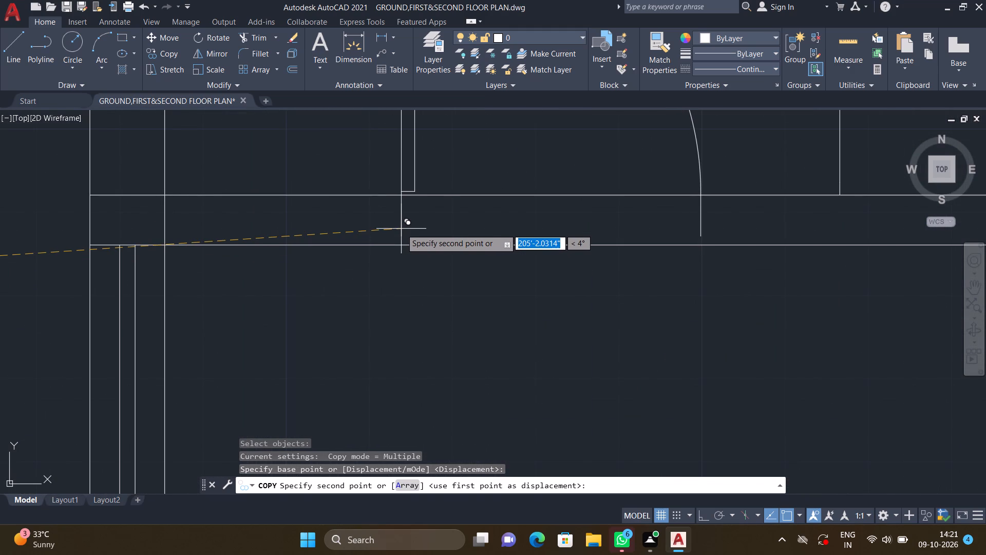
{"action": "scroll", "coordinate": [370, 234], "scroll_direction": "up", "scroll_amount": 1}
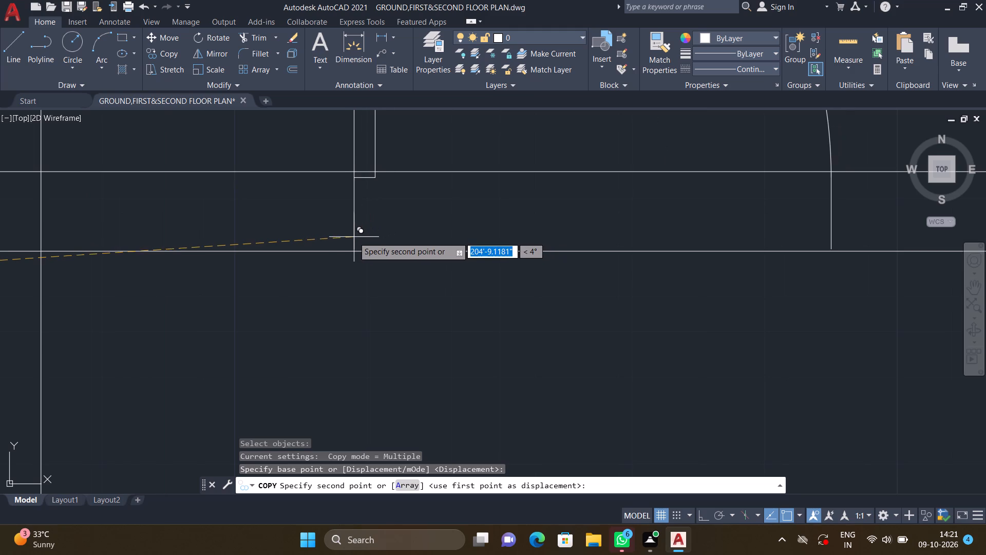
{"action": "left_click", "coordinate": [343, 238]}
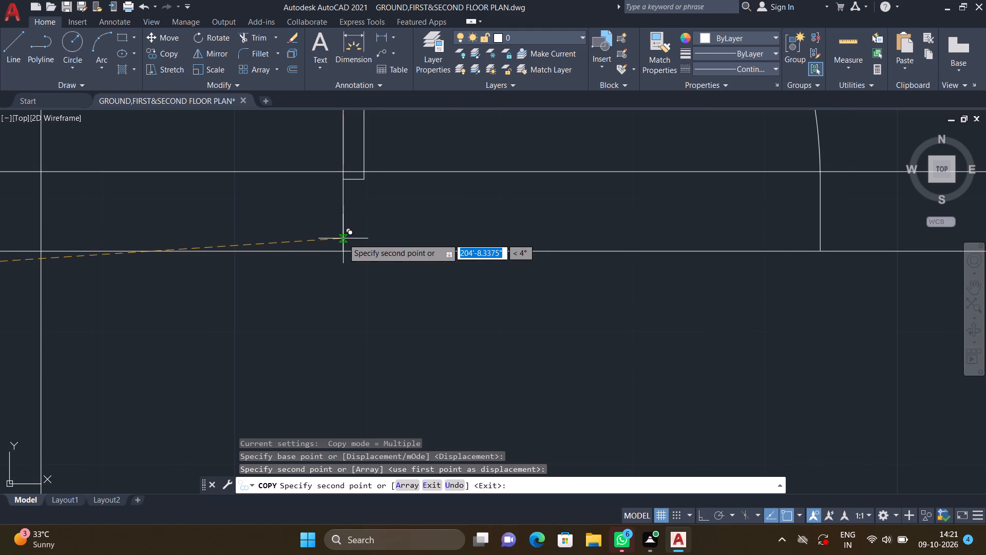
{"action": "key", "text": "Return"}
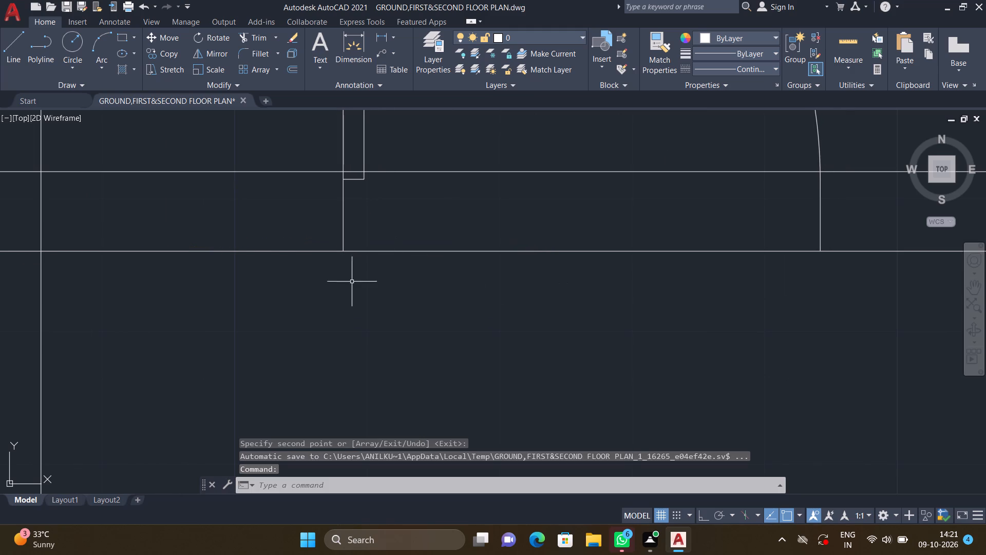
With Ortho on, move the copied door symbol straight down by its swing end onto the lower line of the upper-left room's bottom wall.
{"action": "middle_click_drag", "start_coordinate": [524, 295], "coordinate": [227, 281]}
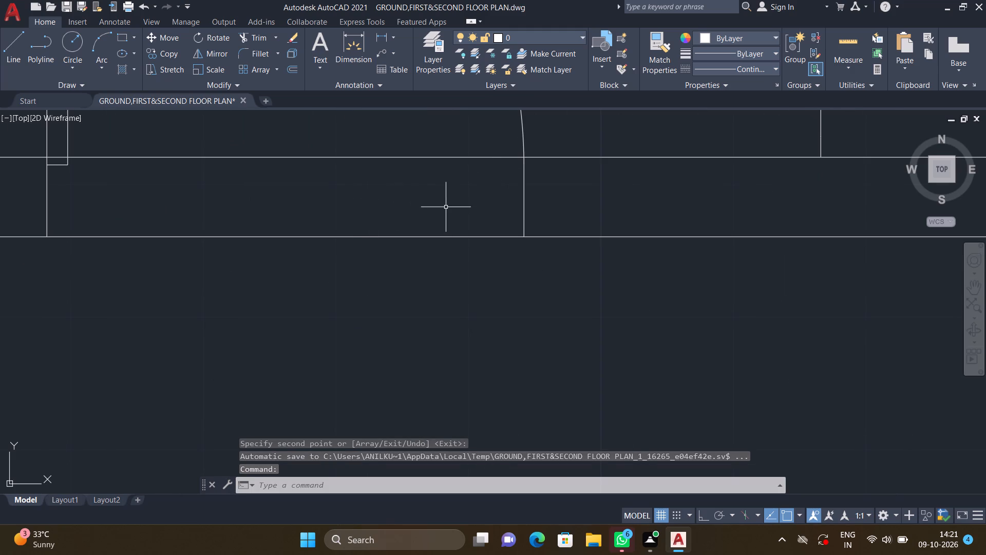
{"action": "scroll", "coordinate": [502, 227], "scroll_direction": "up", "scroll_amount": 4}
{"action": "scroll", "coordinate": [647, 305], "scroll_direction": "up", "scroll_amount": 4}
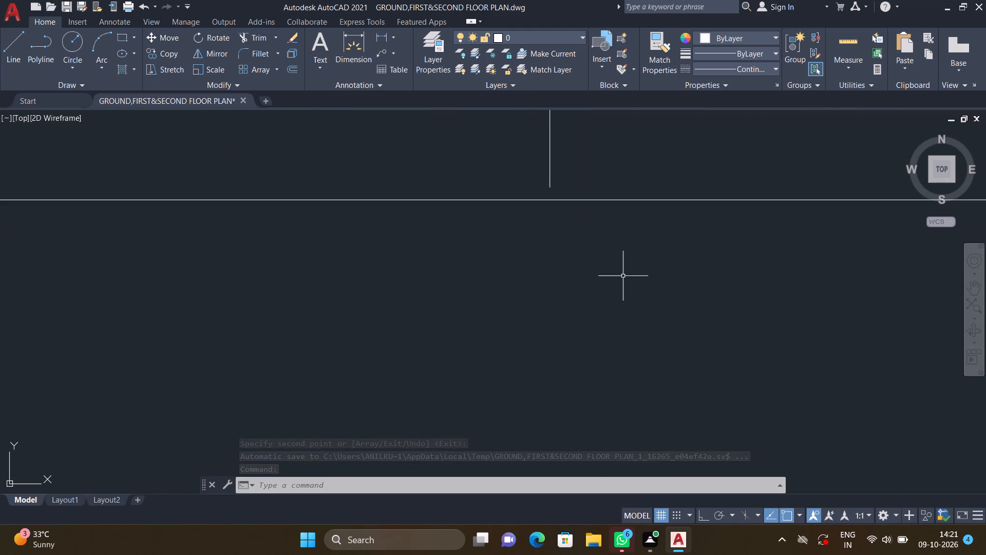
{"action": "middle_click_drag", "start_coordinate": [600, 223], "coordinate": [669, 375]}
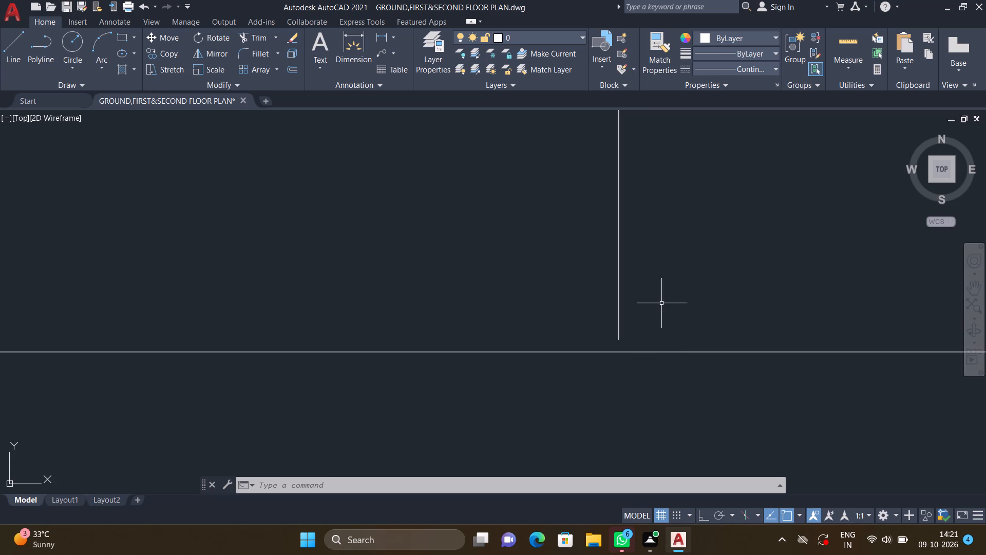
{"action": "key", "text": "F8"}
{"action": "key", "text": "m"}
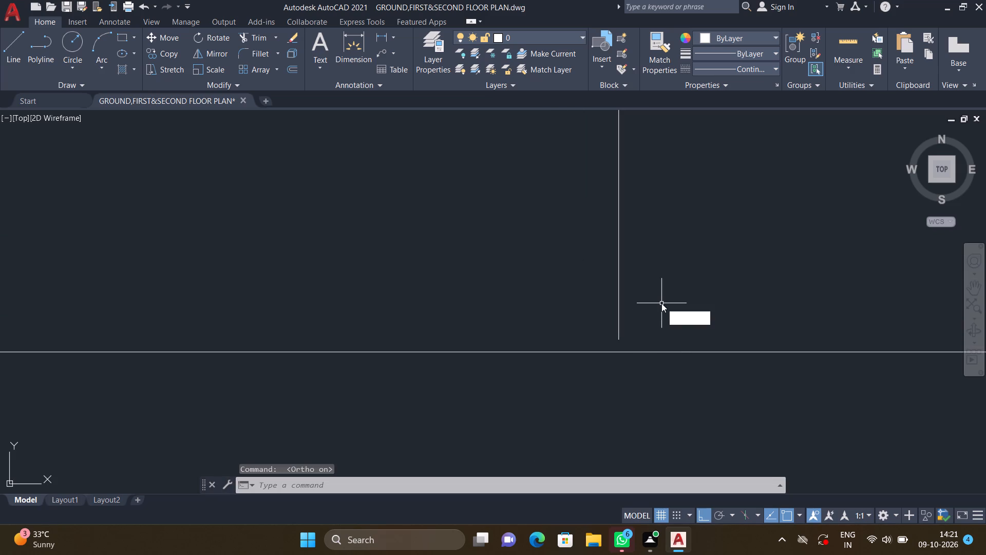
{"action": "key", "text": "Return"}
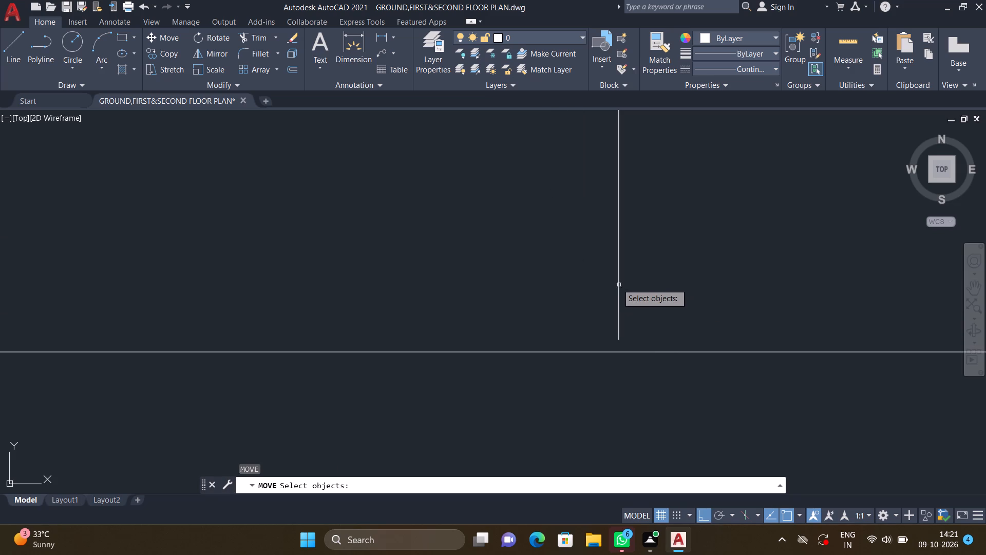
{"action": "left_click", "coordinate": [618, 284]}
{"action": "key", "text": "Return"}
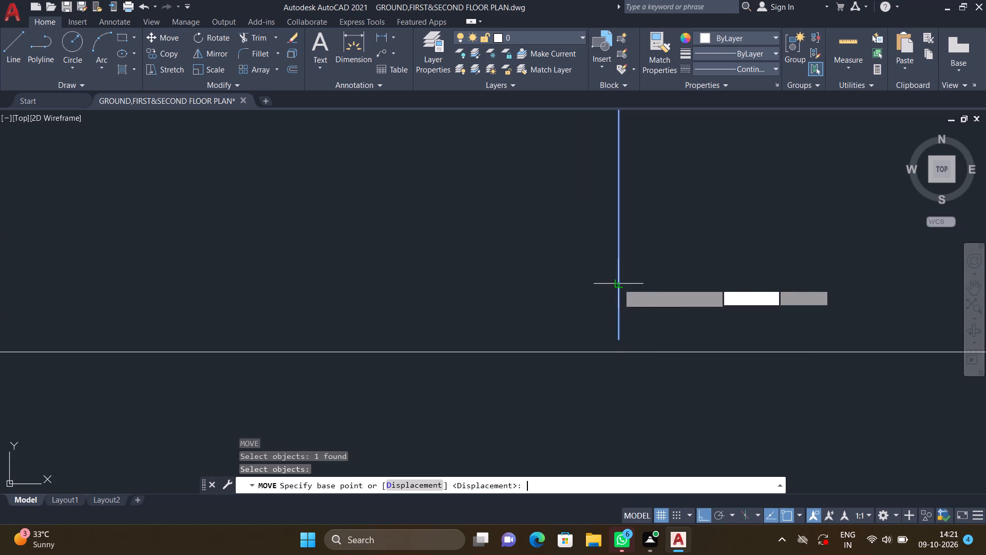
{"action": "scroll", "coordinate": [635, 346], "scroll_direction": "up", "scroll_amount": 2}
{"action": "scroll", "coordinate": [584, 335], "scroll_direction": "up", "scroll_amount": 4}
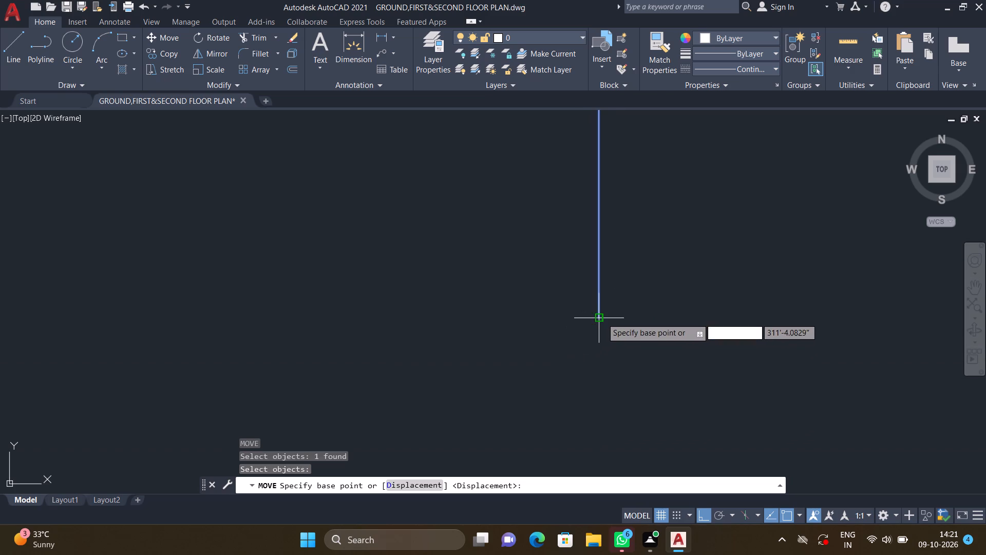
{"action": "left_click", "coordinate": [602, 317]}
{"action": "scroll", "coordinate": [612, 358], "scroll_direction": "down", "scroll_amount": 3}
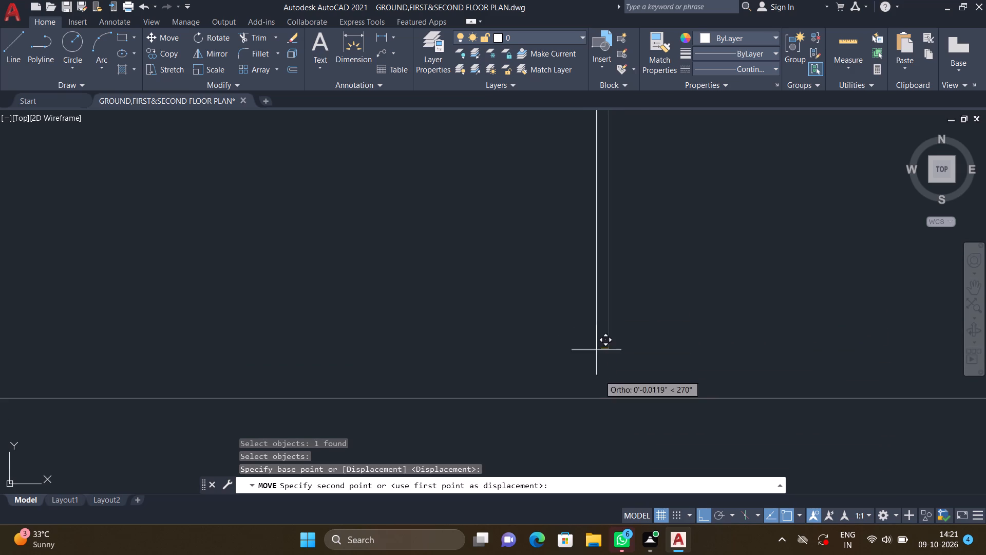
{"action": "middle_click_drag", "start_coordinate": [594, 357], "coordinate": [574, 280]}
{"action": "scroll", "coordinate": [589, 306], "scroll_direction": "up", "scroll_amount": 1}
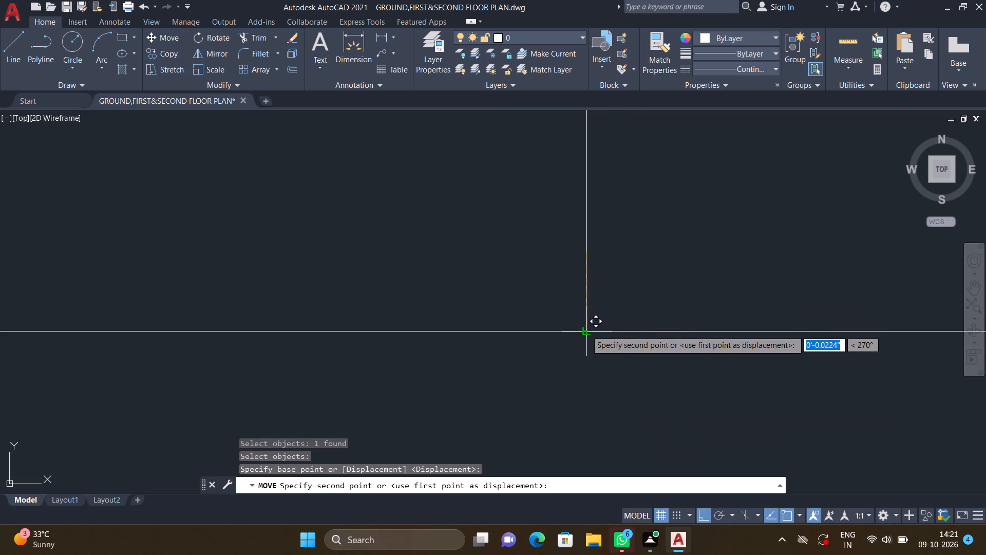
{"action": "left_click", "coordinate": [586, 330]}
With Ortho off, copy the smaller vertical door symbol's lower-left swing by its jamb end onto the upper wall line of the right-hand room above the staircase.
{"action": "scroll", "coordinate": [692, 236], "scroll_direction": "down", "scroll_amount": 17}
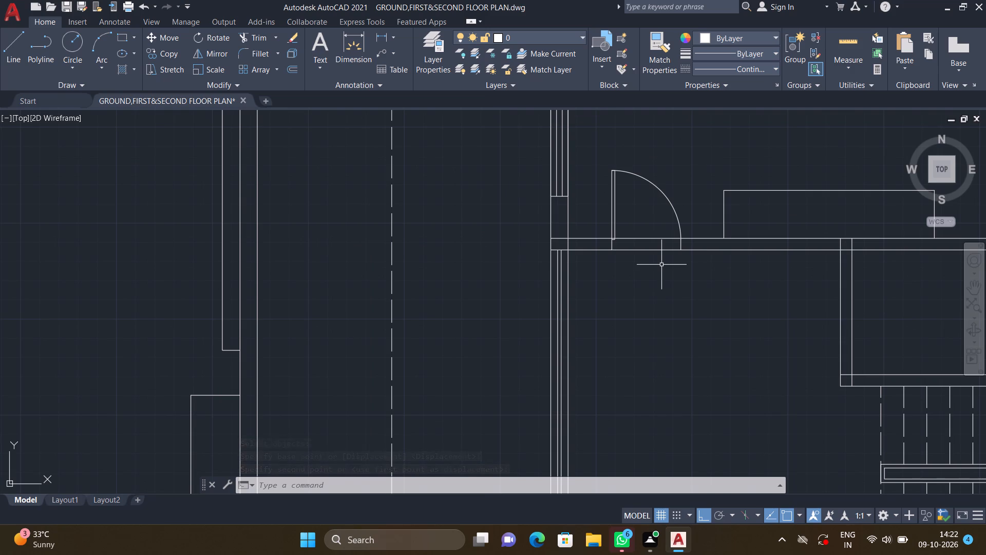
{"action": "scroll", "coordinate": [597, 288], "scroll_direction": "down", "scroll_amount": 5}
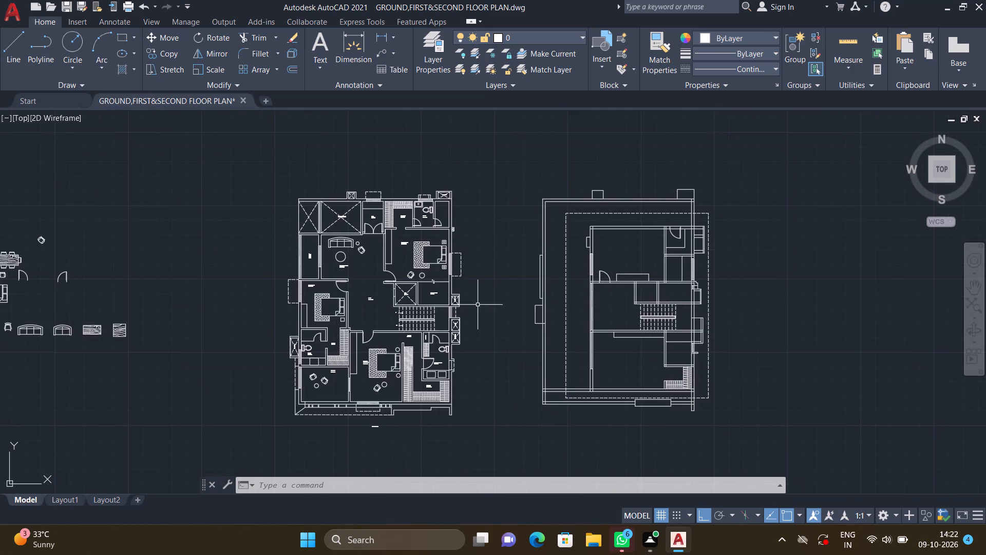
{"action": "middle_click_drag", "start_coordinate": [479, 302], "coordinate": [617, 290]}
{"action": "scroll", "coordinate": [192, 293], "scroll_direction": "down", "scroll_amount": 1}
{"action": "middle_click_drag", "start_coordinate": [195, 294], "coordinate": [475, 308]}
{"action": "scroll", "coordinate": [406, 292], "scroll_direction": "up", "scroll_amount": 3}
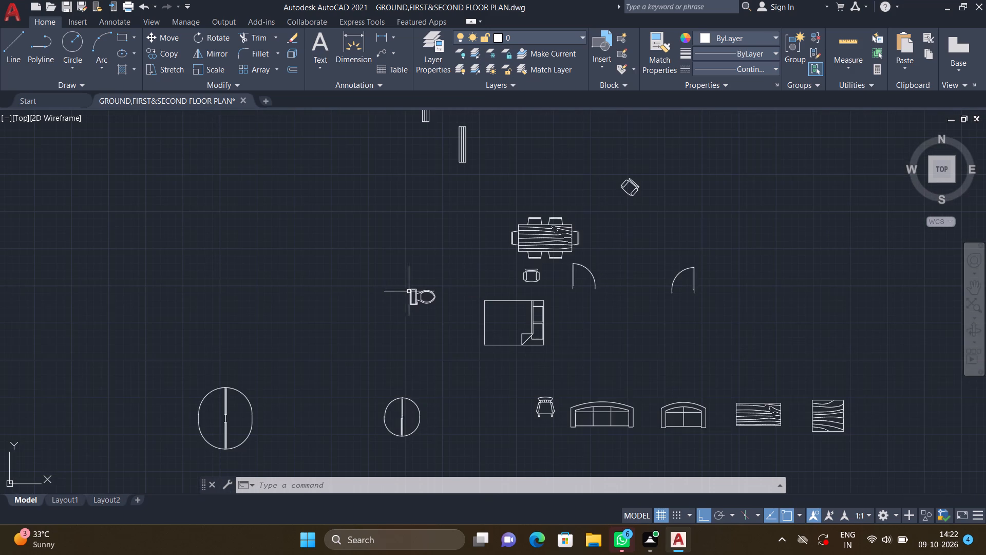
{"action": "scroll", "coordinate": [475, 275], "scroll_direction": "down", "scroll_amount": 2}
{"action": "middle_click_drag", "start_coordinate": [435, 328], "coordinate": [460, 307]}
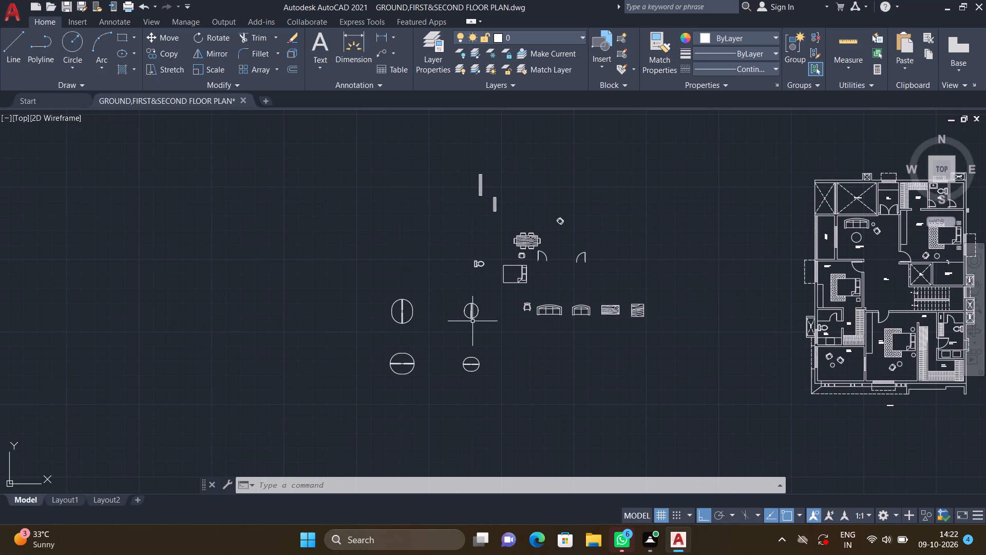
{"action": "scroll", "coordinate": [473, 323], "scroll_direction": "up", "scroll_amount": 3}
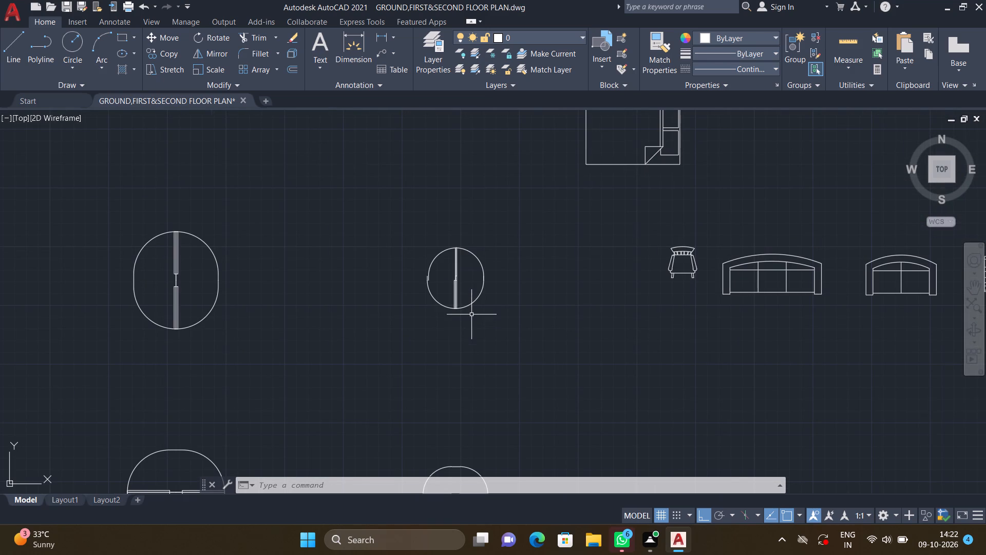
{"action": "scroll", "coordinate": [449, 303], "scroll_direction": "up", "scroll_amount": 3}
{"action": "key", "text": "c"}
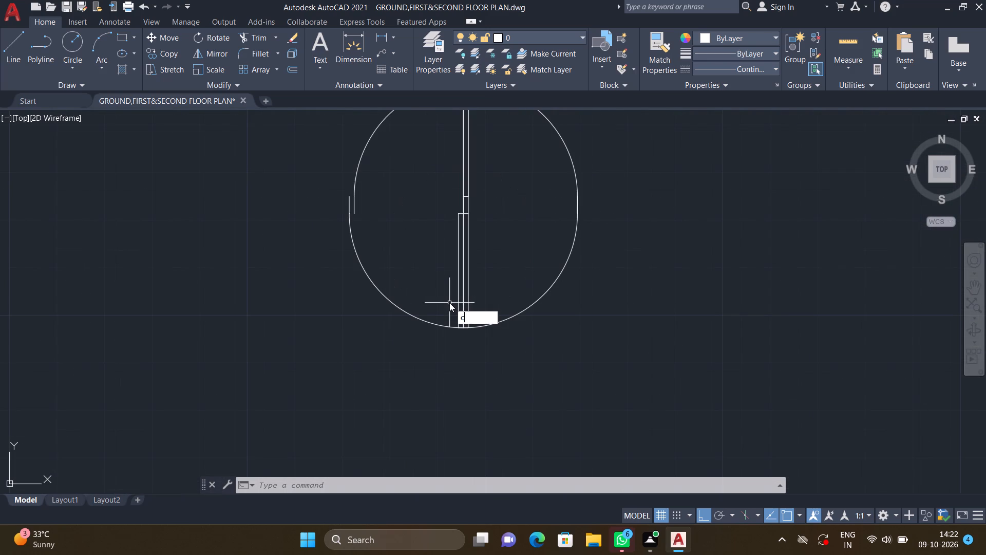
{"action": "key", "text": "o"}
{"action": "key", "text": "Return"}
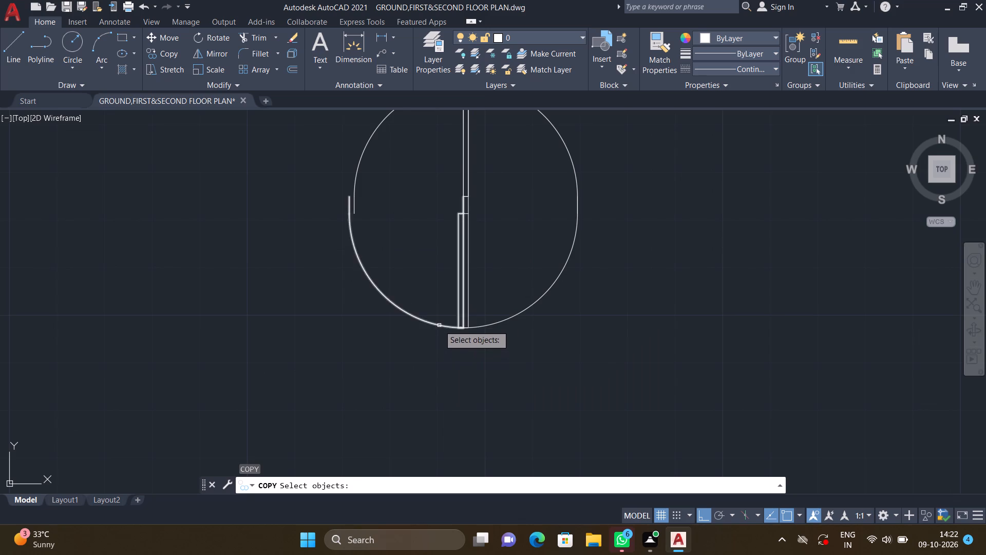
{"action": "double_click", "coordinate": [440, 323]}
{"action": "left_click", "coordinate": [440, 326]}
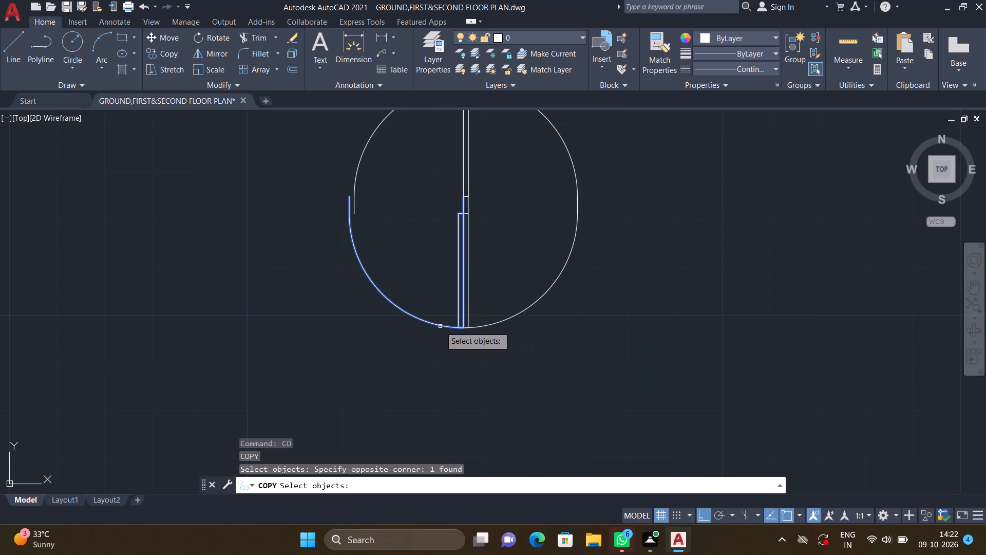
{"action": "key", "text": "Return"}
{"action": "scroll", "coordinate": [480, 184], "scroll_direction": "up", "scroll_amount": 2}
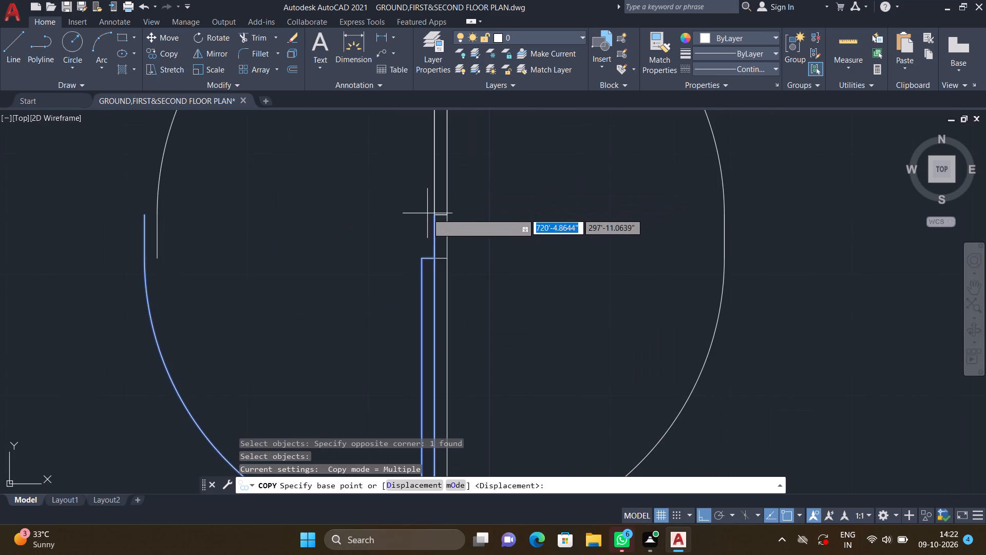
{"action": "left_click", "coordinate": [434, 213]}
{"action": "scroll", "coordinate": [680, 290], "scroll_direction": "down", "scroll_amount": 4}
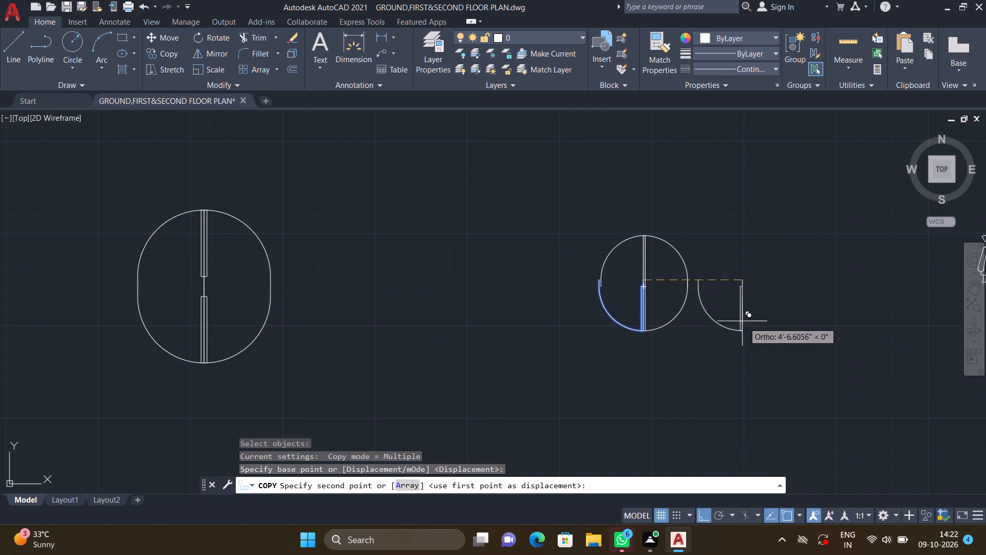
{"action": "middle_click_drag", "start_coordinate": [732, 315], "coordinate": [661, 298]}
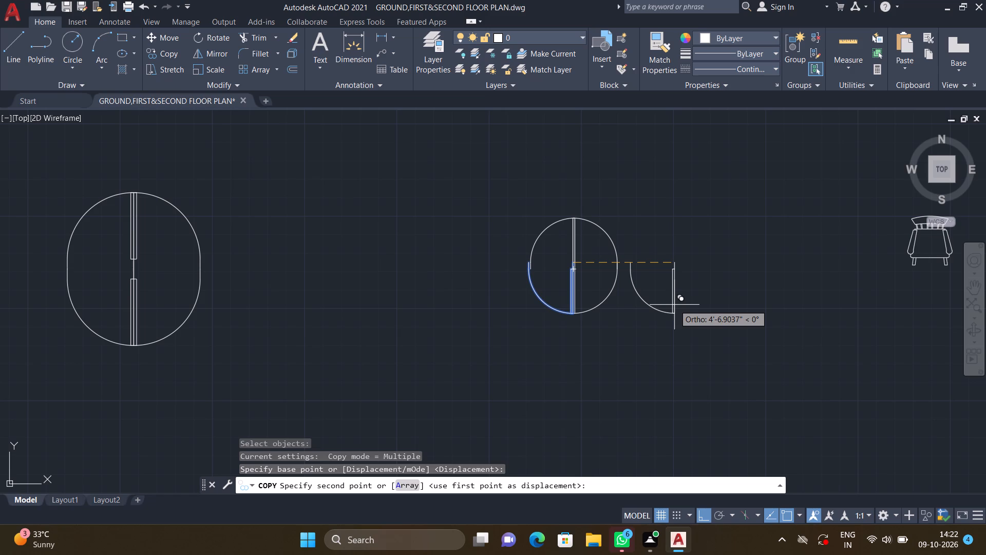
{"action": "key", "text": "F8"}
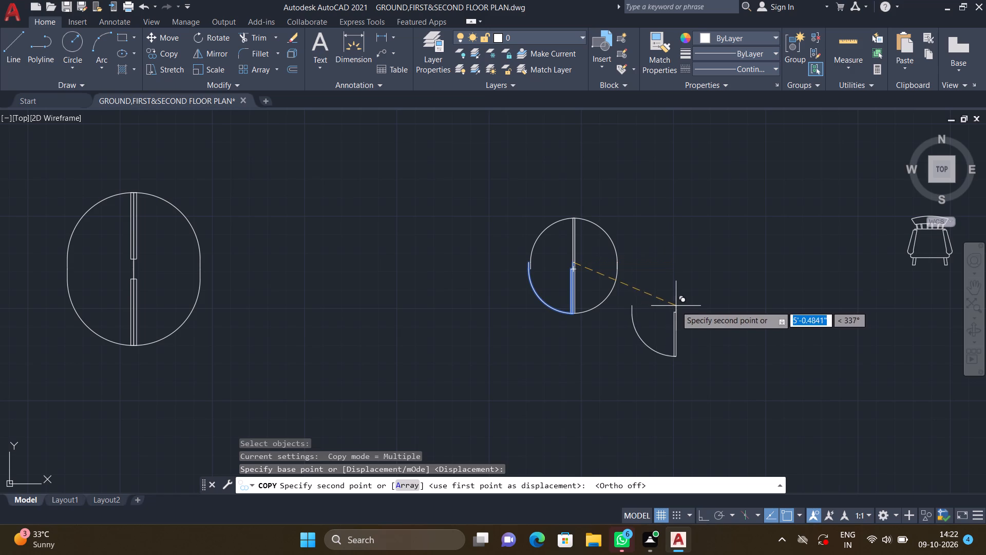
{"action": "scroll", "coordinate": [680, 303], "scroll_direction": "down", "scroll_amount": 2}
{"action": "scroll", "coordinate": [763, 347], "scroll_direction": "down", "scroll_amount": 1}
{"action": "middle_click_drag", "start_coordinate": [742, 341], "coordinate": [607, 308]}
{"action": "scroll", "coordinate": [605, 317], "scroll_direction": "down", "scroll_amount": 1}
{"action": "middle_click_drag", "start_coordinate": [717, 345], "coordinate": [572, 321]}
{"action": "scroll", "coordinate": [574, 326], "scroll_direction": "down", "scroll_amount": 2}
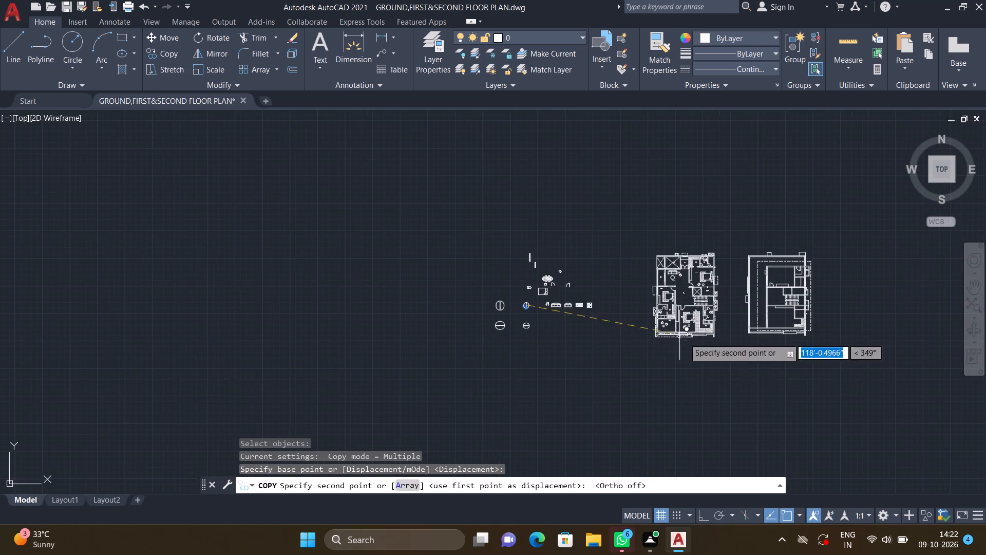
{"action": "middle_click_drag", "start_coordinate": [677, 356], "coordinate": [534, 300]}
{"action": "scroll", "coordinate": [643, 228], "scroll_direction": "up", "scroll_amount": 3}
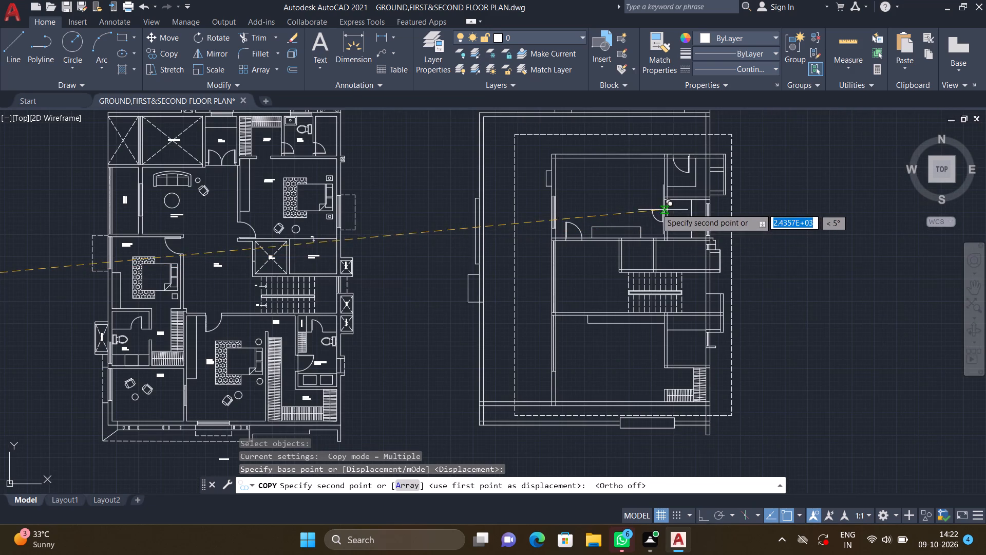
{"action": "middle_click_drag", "start_coordinate": [649, 209], "coordinate": [583, 260]}
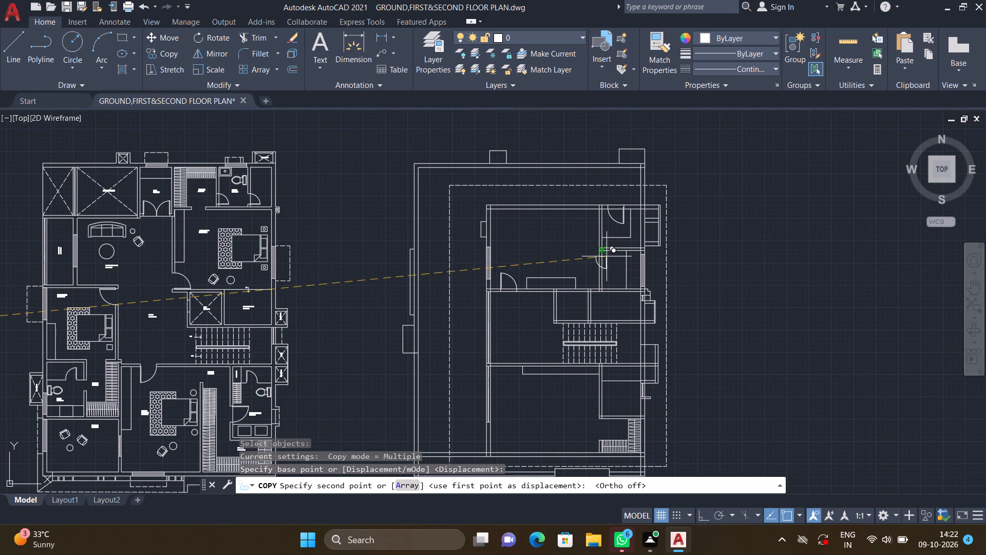
{"action": "scroll", "coordinate": [603, 294], "scroll_direction": "up", "scroll_amount": 2}
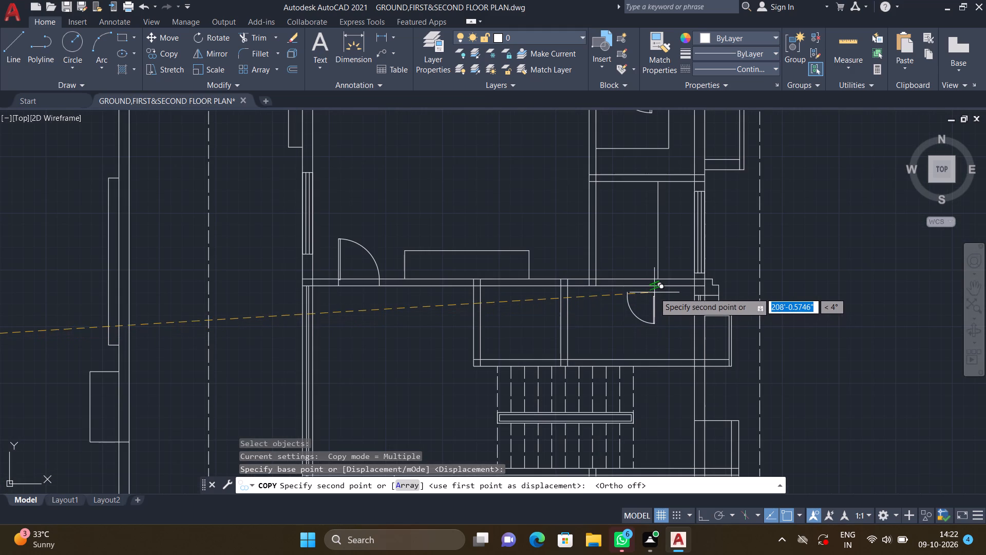
{"action": "scroll", "coordinate": [650, 290], "scroll_direction": "up", "scroll_amount": 1}
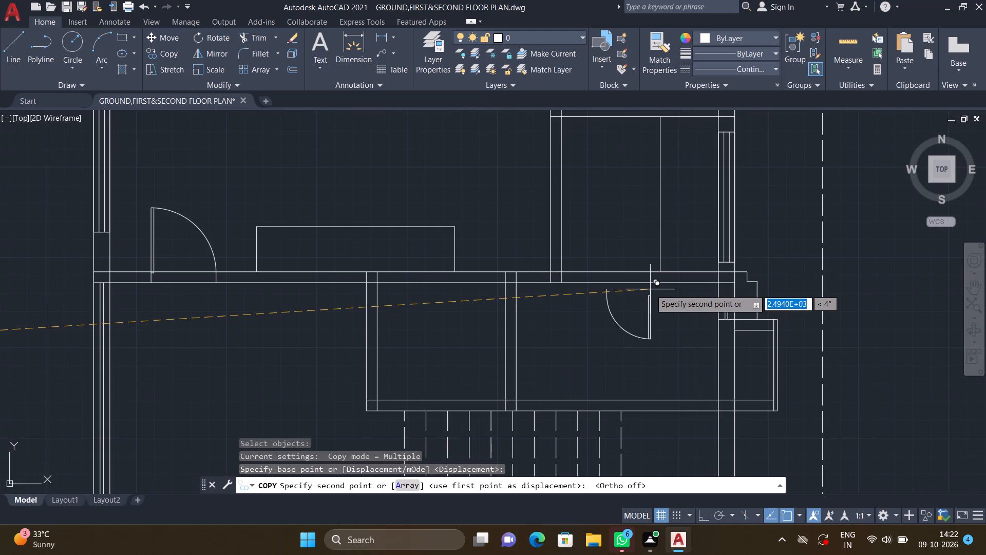
{"action": "scroll", "coordinate": [644, 285], "scroll_direction": "up", "scroll_amount": 3}
{"action": "scroll", "coordinate": [632, 229], "scroll_direction": "up", "scroll_amount": 3}
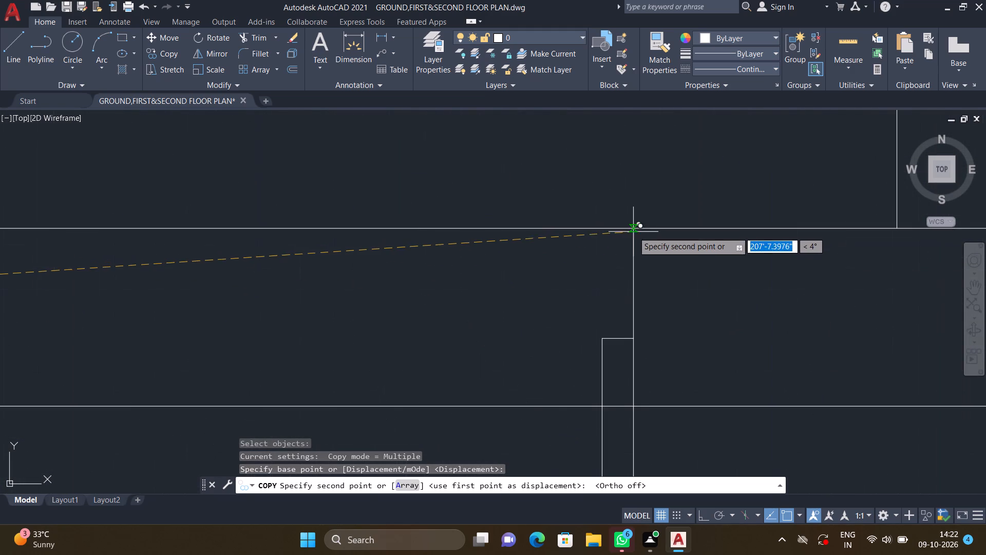
{"action": "left_click", "coordinate": [654, 228]}
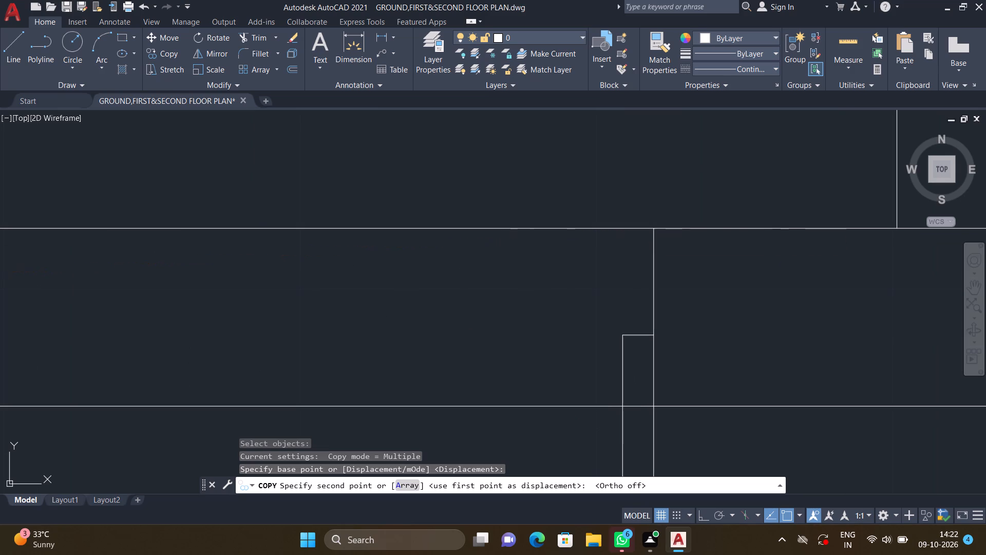
{"action": "key", "text": "Return"}
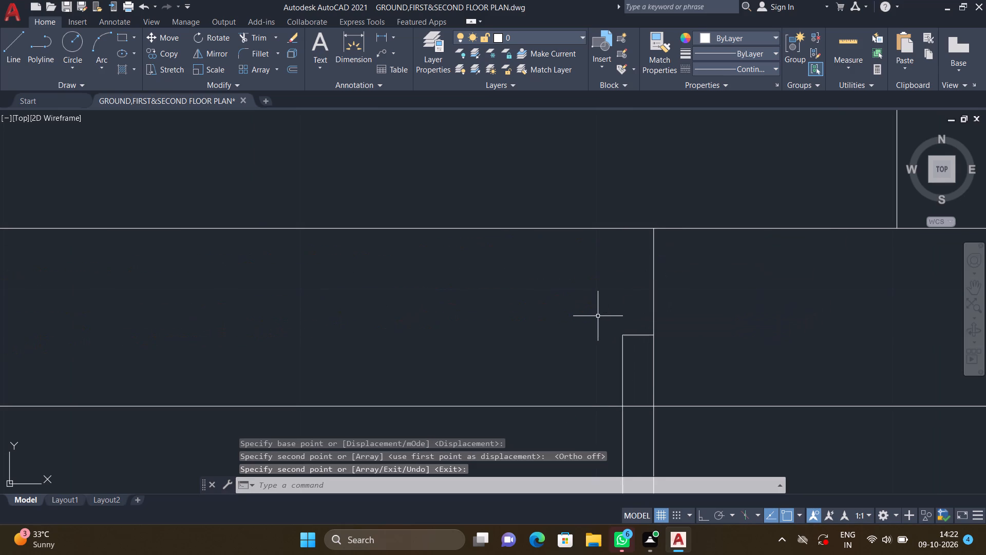
Examine where the copied smaller door's swing end meets the top wall line of the right-hand room above the staircase.
{"action": "scroll", "coordinate": [598, 315], "scroll_direction": "down", "scroll_amount": 4}
{"action": "middle_click_drag", "start_coordinate": [417, 314], "coordinate": [482, 295]}
{"action": "scroll", "coordinate": [555, 280], "scroll_direction": "up", "scroll_amount": 3}
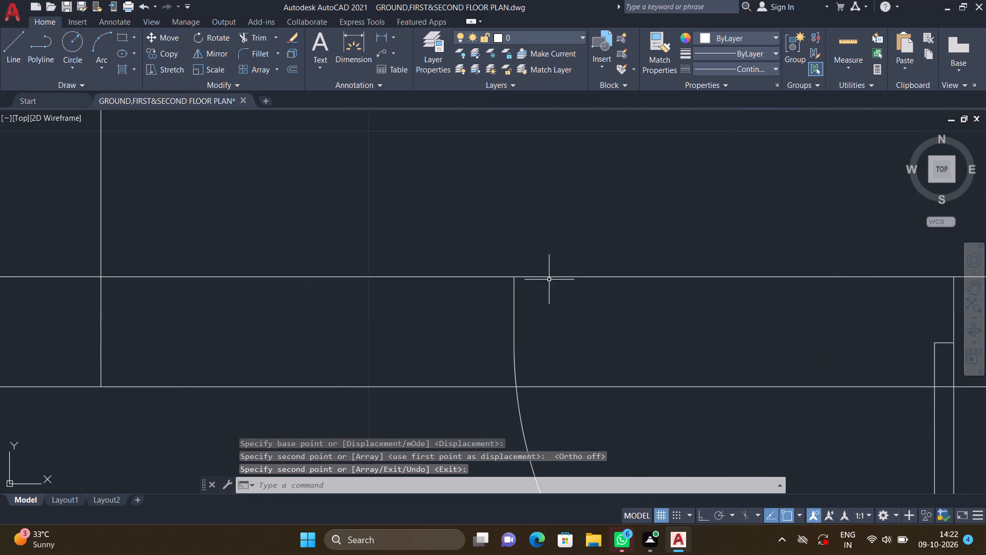
{"action": "scroll", "coordinate": [530, 287], "scroll_direction": "up", "scroll_amount": 3}
{"action": "scroll", "coordinate": [451, 255], "scroll_direction": "up", "scroll_amount": 2}
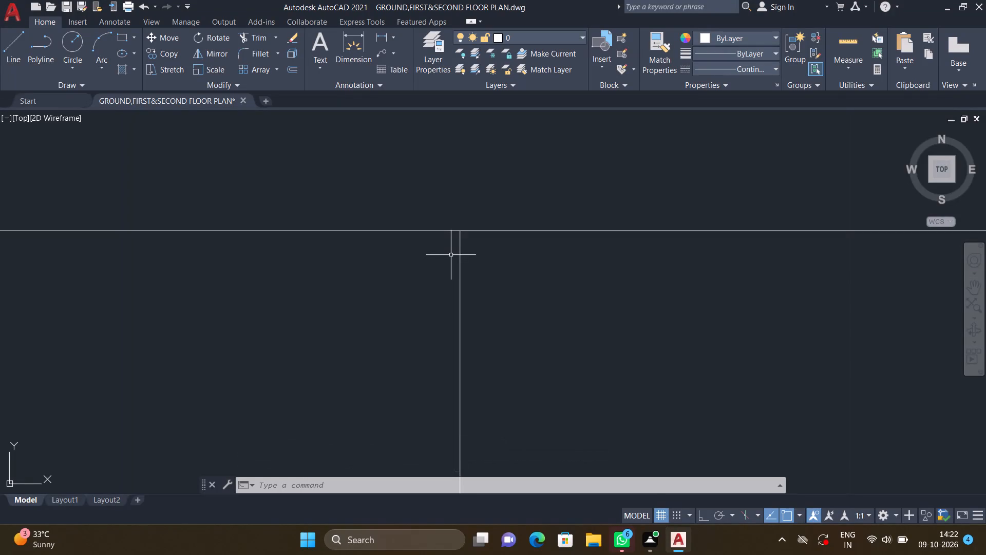
{"action": "scroll", "coordinate": [451, 255], "scroll_direction": "down", "scroll_amount": 4}
{"action": "scroll", "coordinate": [518, 266], "scroll_direction": "down", "scroll_amount": 6}
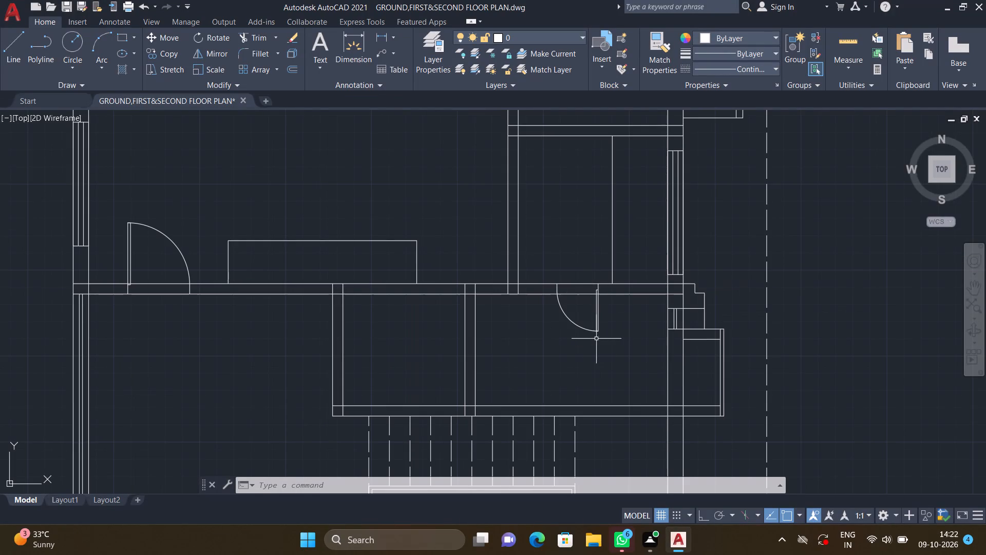
With Ortho on, draw a vertical line left of the new door, spanning the room above the staircase from its top wall to its bottom wall.
{"action": "middle_click_drag", "start_coordinate": [533, 338], "coordinate": [568, 286]}
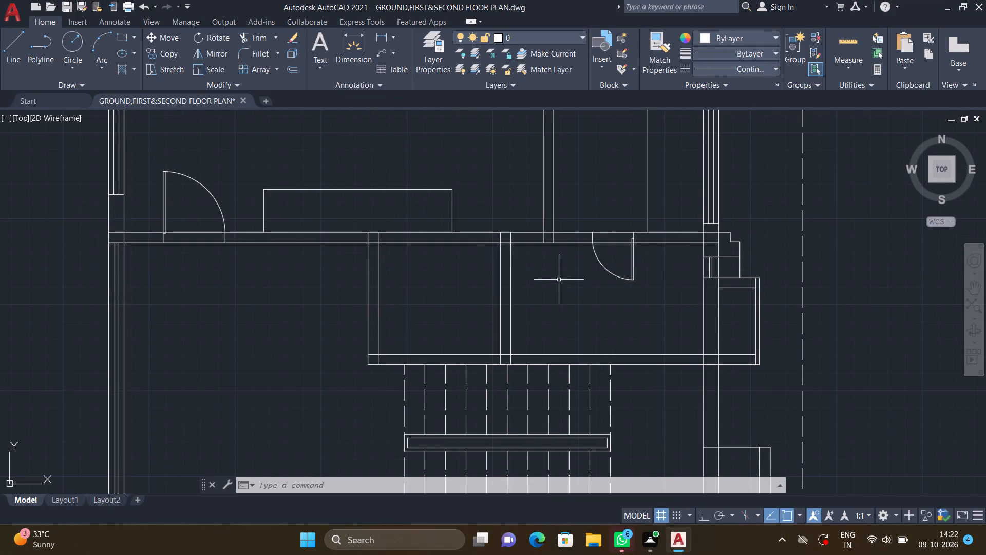
{"action": "key", "text": "l"}
{"action": "key", "text": "Return"}
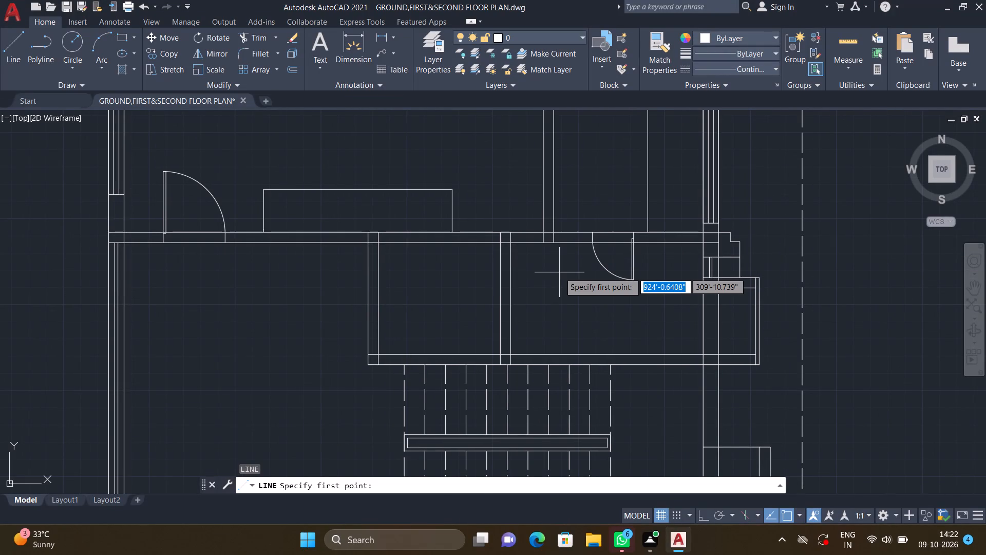
{"action": "key", "text": "F8"}
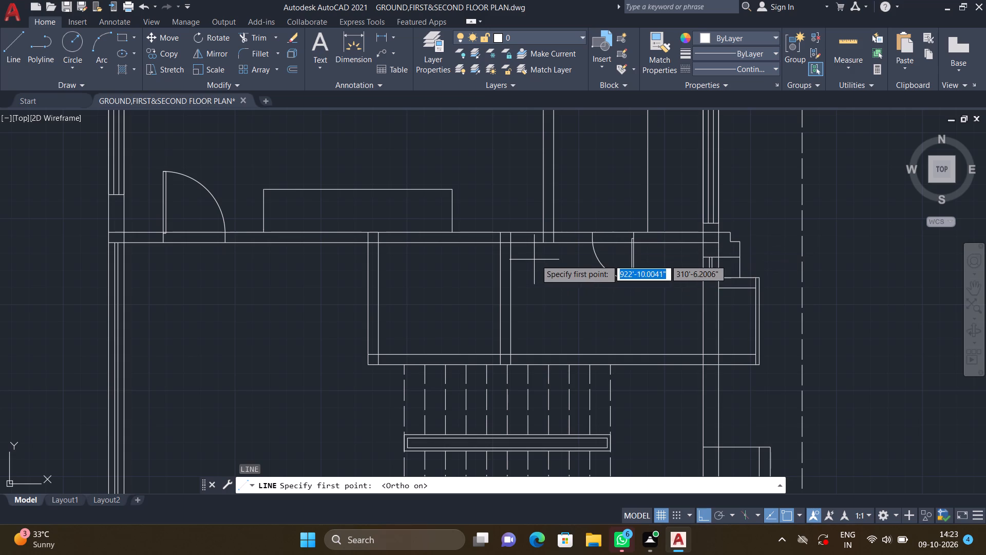
{"action": "scroll", "coordinate": [524, 252], "scroll_direction": "up", "scroll_amount": 1}
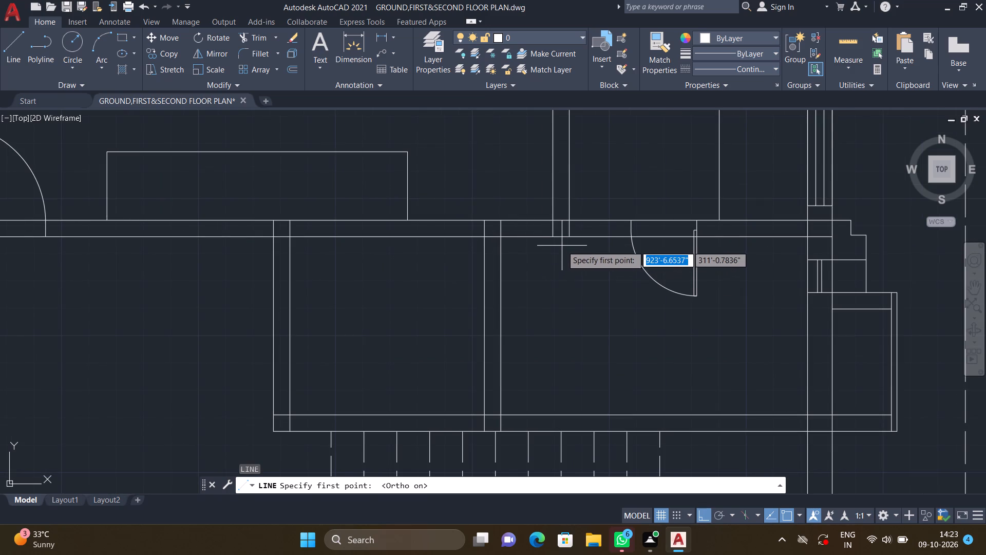
{"action": "scroll", "coordinate": [563, 246], "scroll_direction": "up", "scroll_amount": 1}
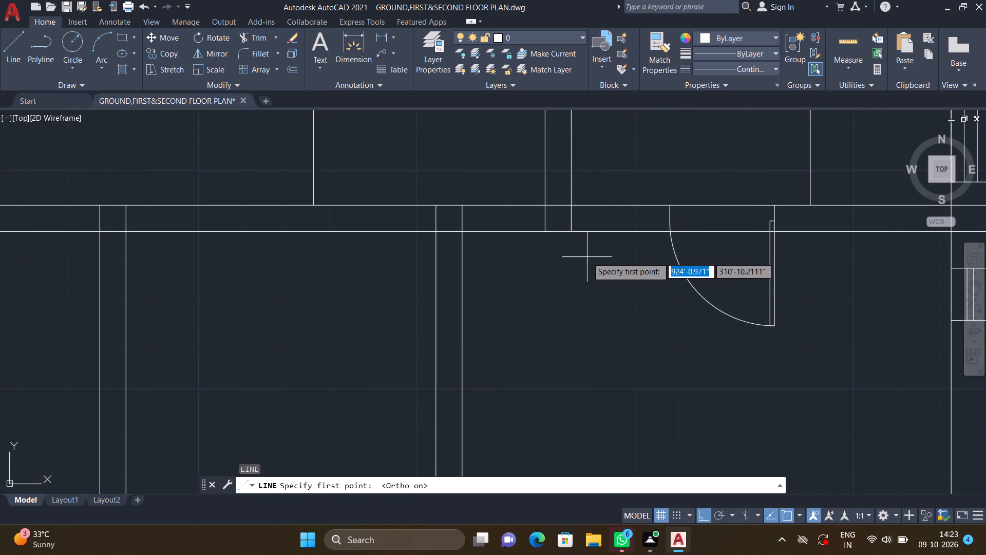
{"action": "left_click", "coordinate": [558, 234]}
{"action": "scroll", "coordinate": [548, 310], "scroll_direction": "down", "scroll_amount": 1}
{"action": "middle_click_drag", "start_coordinate": [546, 334], "coordinate": [545, 302]}
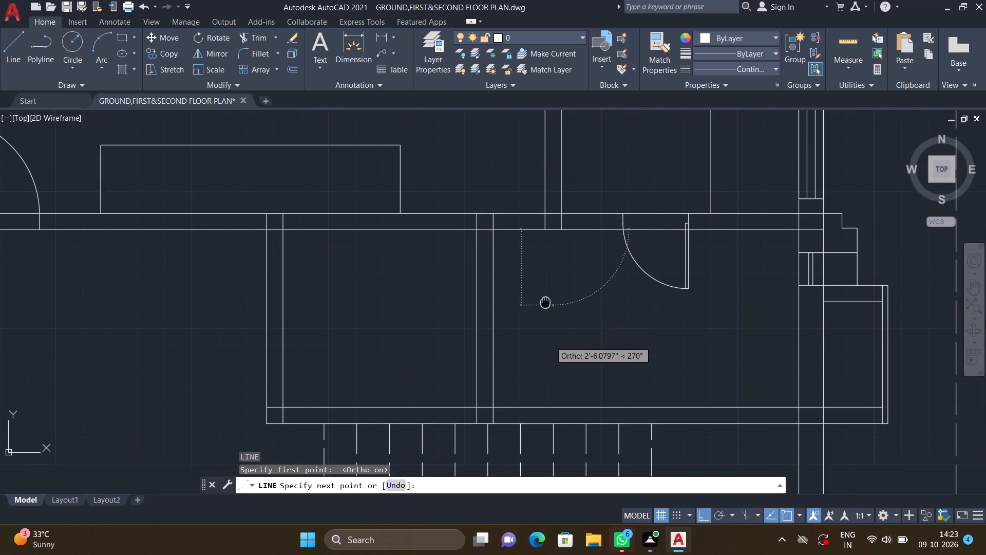
{"action": "middle_click_drag", "start_coordinate": [545, 302], "coordinate": [546, 302]}
{"action": "left_click", "coordinate": [555, 407]}
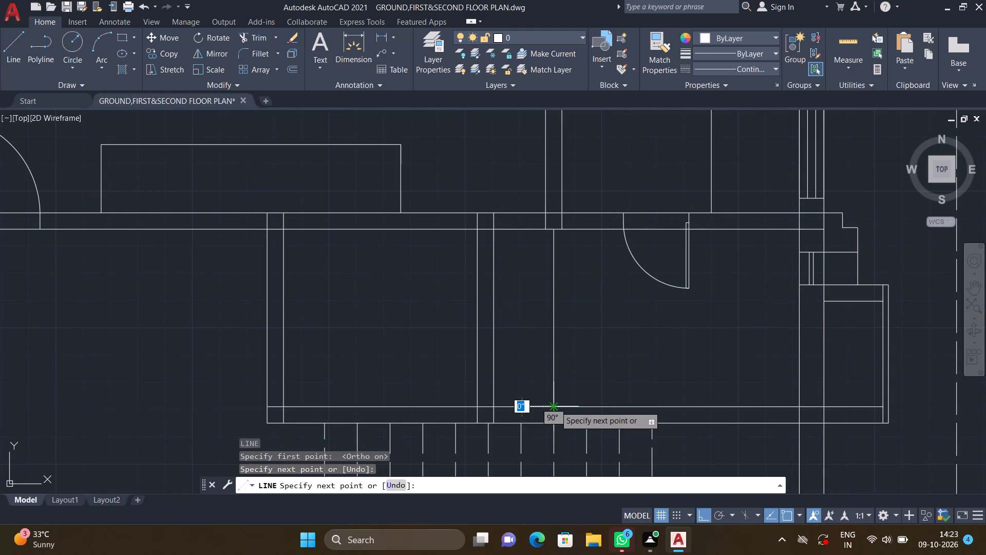
{"action": "key", "text": "Return"}
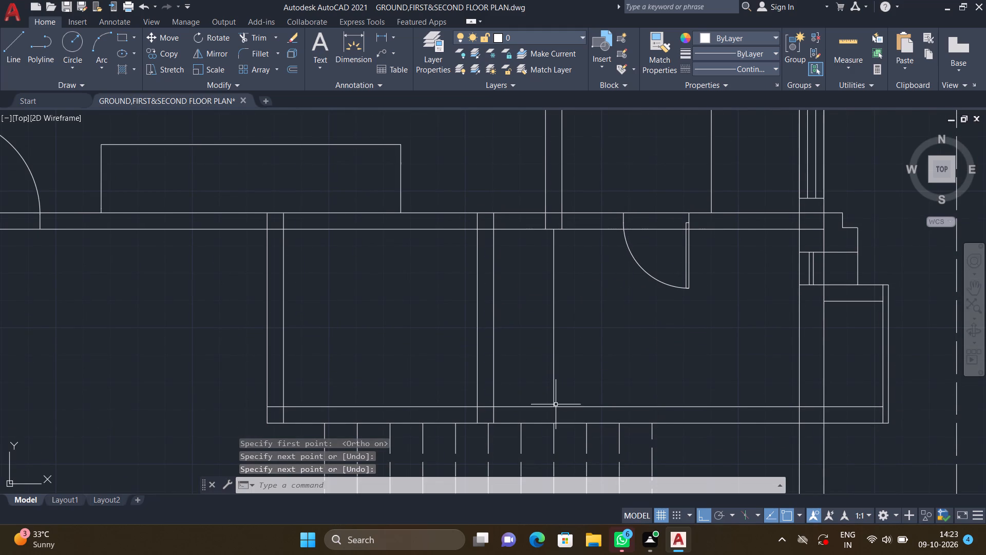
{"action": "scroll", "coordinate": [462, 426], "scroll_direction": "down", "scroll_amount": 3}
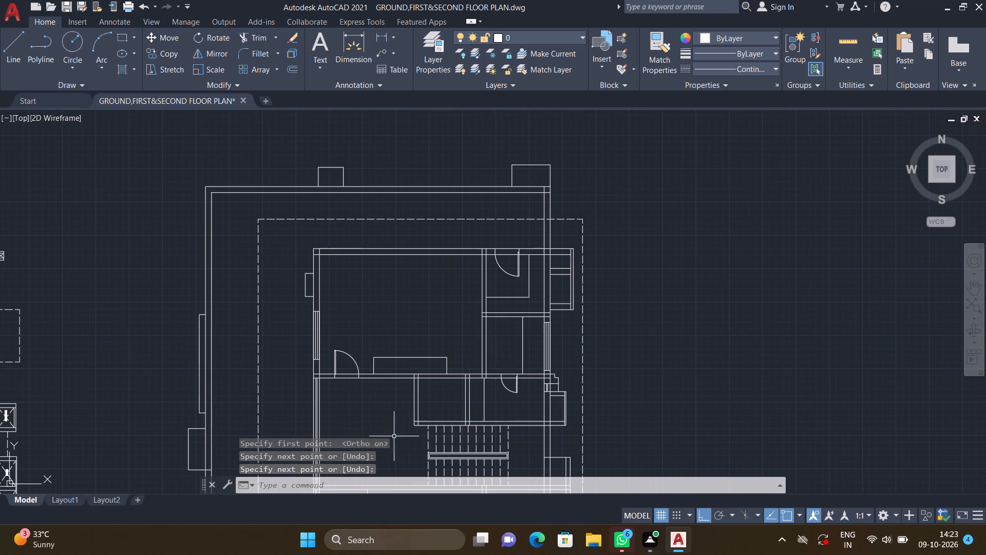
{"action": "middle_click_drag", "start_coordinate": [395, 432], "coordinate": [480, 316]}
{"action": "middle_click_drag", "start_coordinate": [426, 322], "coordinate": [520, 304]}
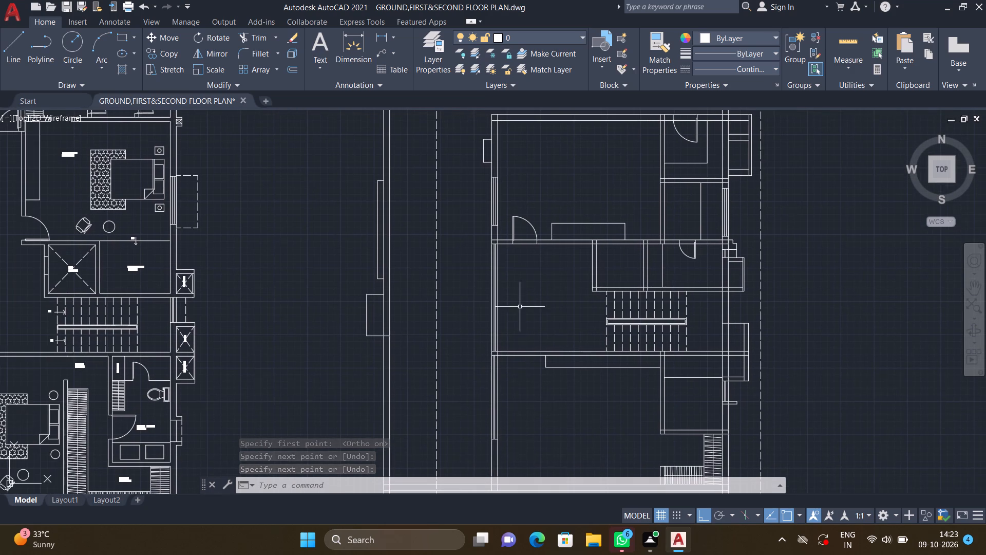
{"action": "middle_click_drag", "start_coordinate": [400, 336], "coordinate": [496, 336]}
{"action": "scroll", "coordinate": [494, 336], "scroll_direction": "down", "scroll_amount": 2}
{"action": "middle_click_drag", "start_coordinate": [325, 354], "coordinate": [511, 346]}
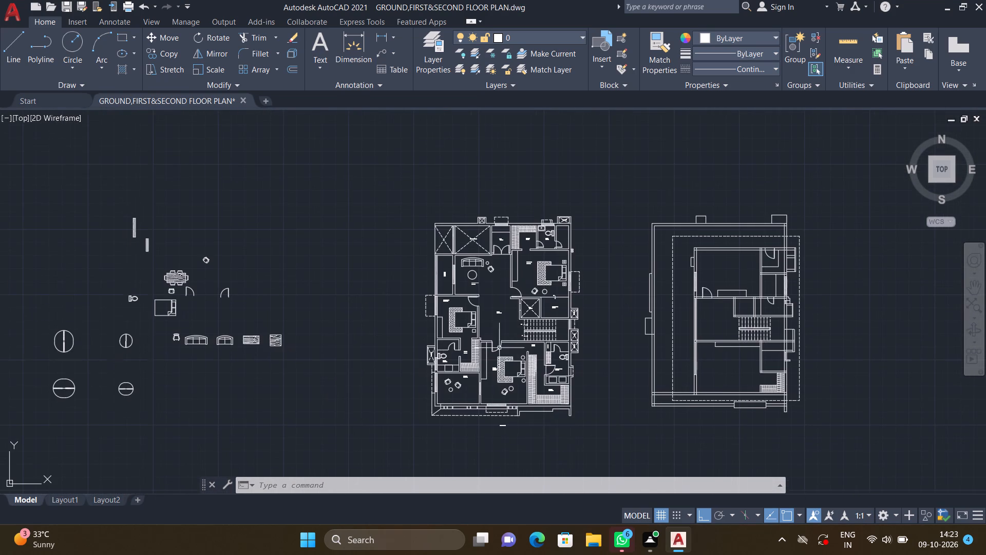
With Ortho off, copy the smaller vertical door symbol's upper-right swing by its jamb end onto the horizontal partition line in the right-hand room below the staircase.
{"action": "middle_click_drag", "start_coordinate": [281, 328], "coordinate": [497, 346]}
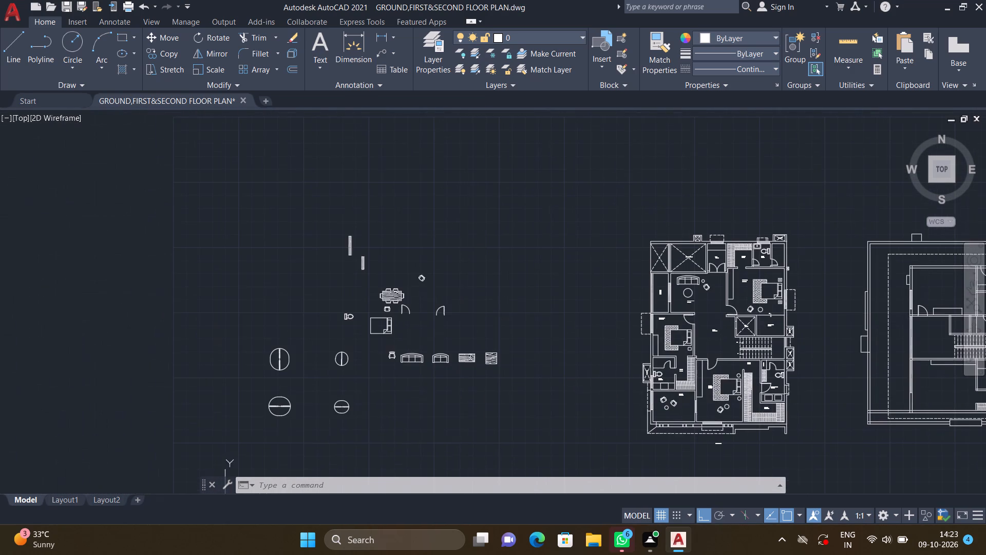
{"action": "scroll", "coordinate": [353, 408], "scroll_direction": "up", "scroll_amount": 3}
{"action": "middle_click_drag", "start_coordinate": [332, 380], "coordinate": [474, 434]}
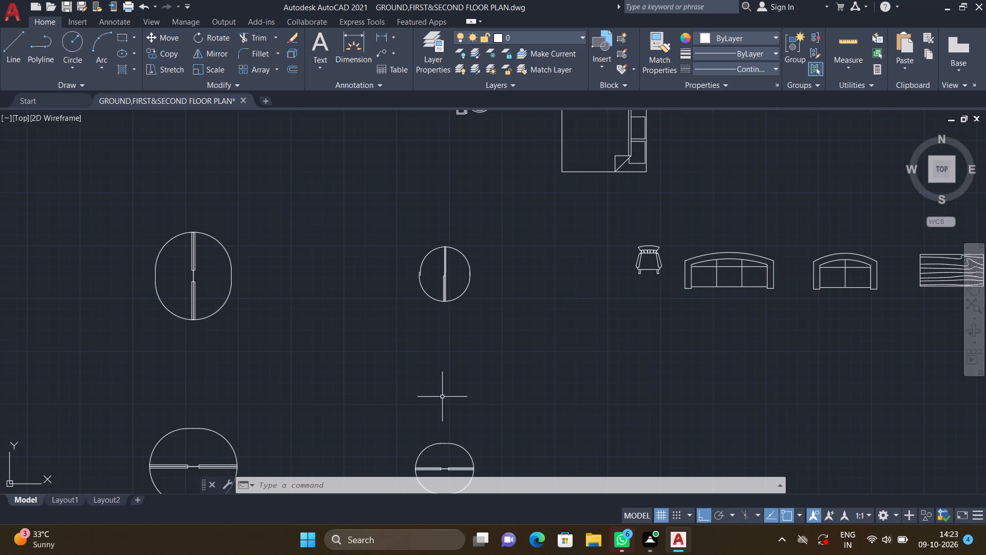
{"action": "middle_click_drag", "start_coordinate": [435, 388], "coordinate": [430, 371]}
{"action": "scroll", "coordinate": [458, 280], "scroll_direction": "up", "scroll_amount": 1}
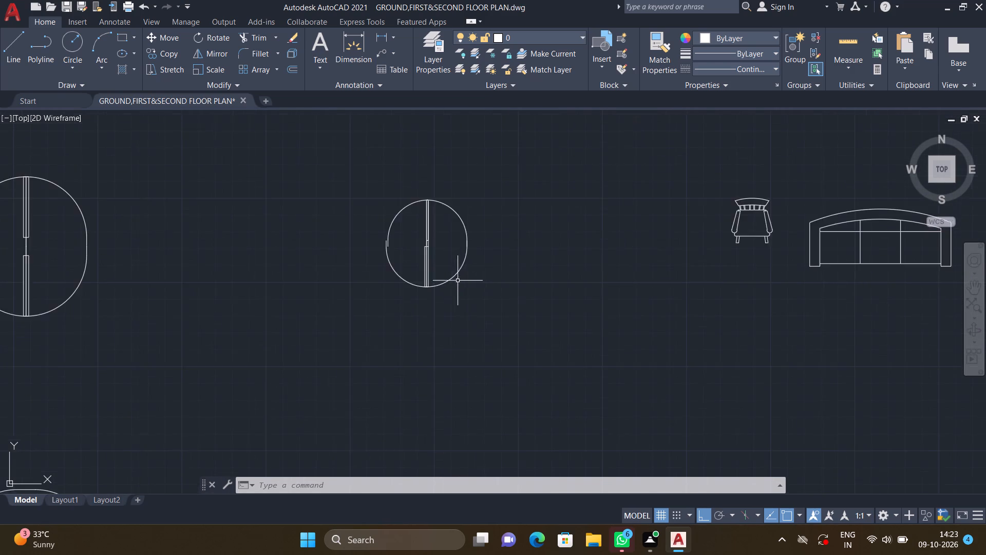
{"action": "scroll", "coordinate": [458, 281], "scroll_direction": "up", "scroll_amount": 1}
{"action": "middle_click_drag", "start_coordinate": [505, 187], "coordinate": [505, 264]}
{"action": "key", "text": "c"}
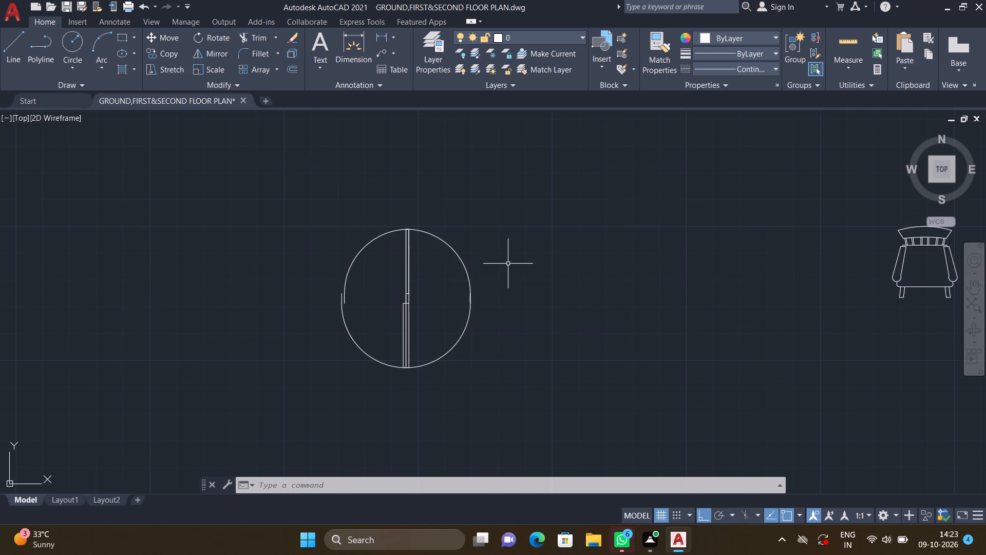
{"action": "key", "text": "o"}
{"action": "key", "text": "Return"}
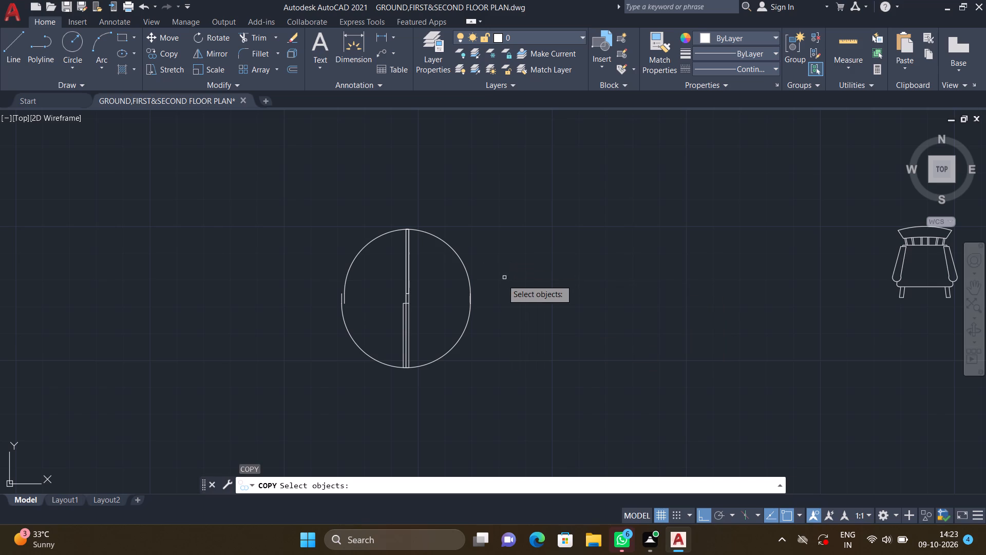
{"action": "left_click", "coordinate": [468, 276]}
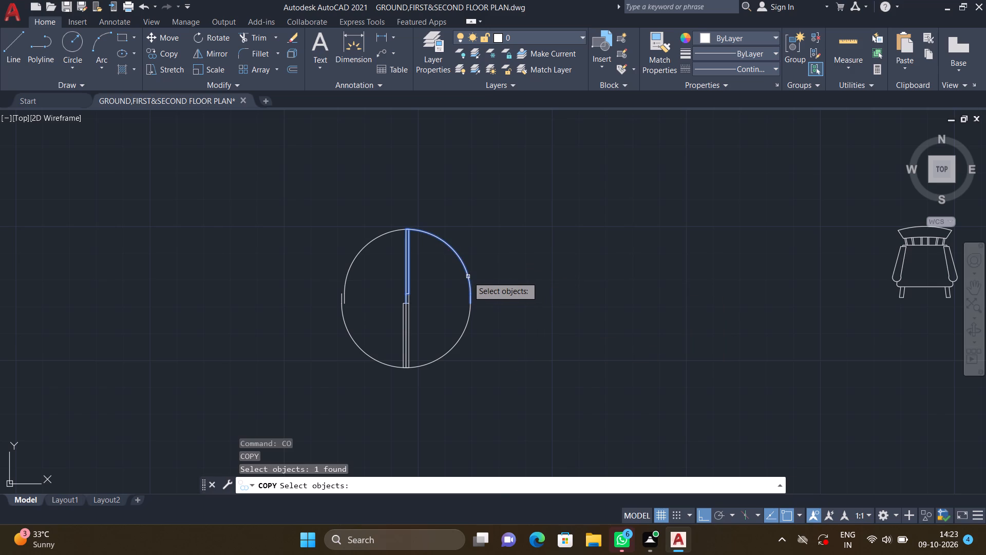
{"action": "key", "text": "Return"}
{"action": "scroll", "coordinate": [414, 306], "scroll_direction": "up", "scroll_amount": 5}
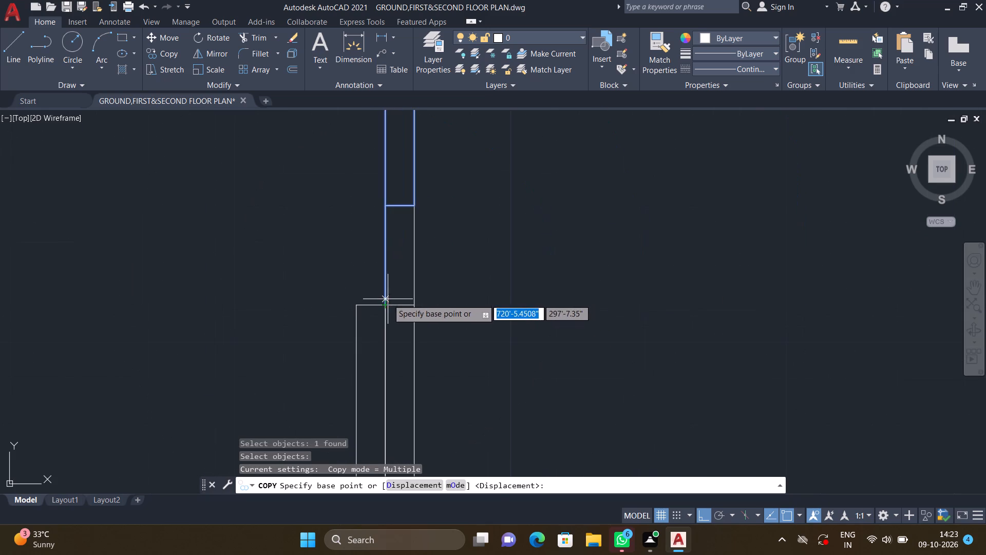
{"action": "left_click", "coordinate": [384, 304]}
{"action": "scroll", "coordinate": [556, 346], "scroll_direction": "down", "scroll_amount": 5}
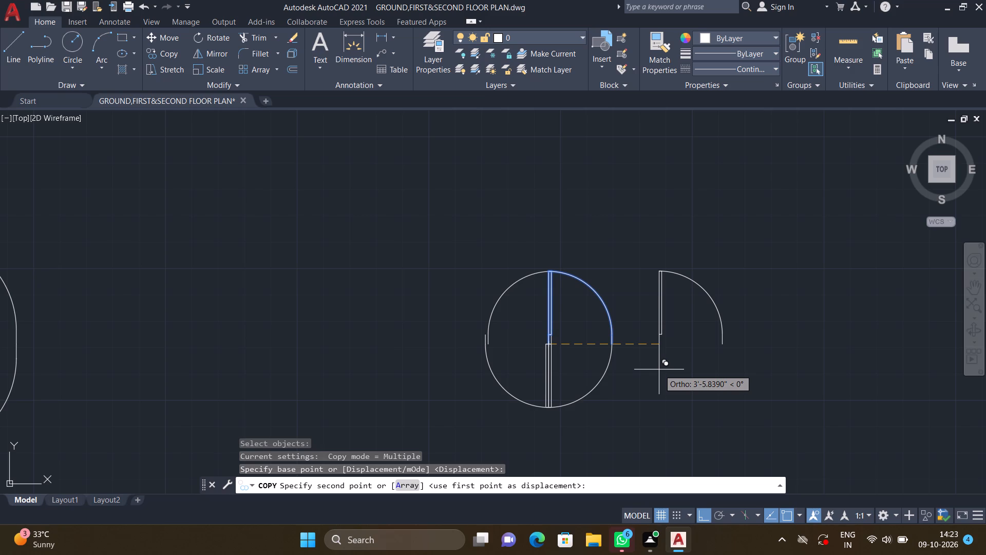
{"action": "key", "text": "F8"}
{"action": "scroll", "coordinate": [689, 381], "scroll_direction": "down", "scroll_amount": 3}
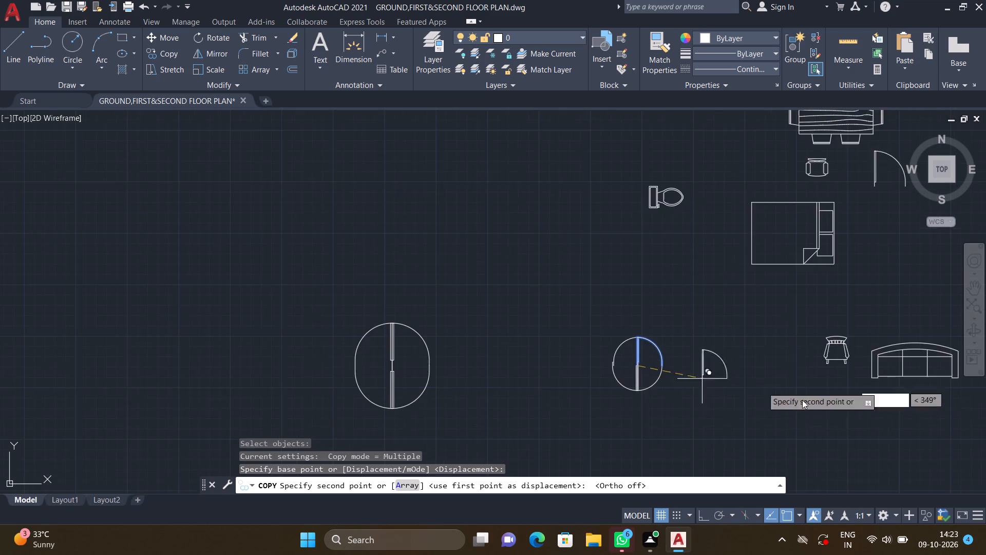
{"action": "middle_click_drag", "start_coordinate": [768, 393], "coordinate": [456, 309]}
{"action": "scroll", "coordinate": [456, 310], "scroll_direction": "down", "scroll_amount": 2}
{"action": "middle_click_drag", "start_coordinate": [627, 365], "coordinate": [489, 348]}
{"action": "scroll", "coordinate": [538, 357], "scroll_direction": "down", "scroll_amount": 3}
{"action": "middle_click_drag", "start_coordinate": [655, 392], "coordinate": [602, 367]}
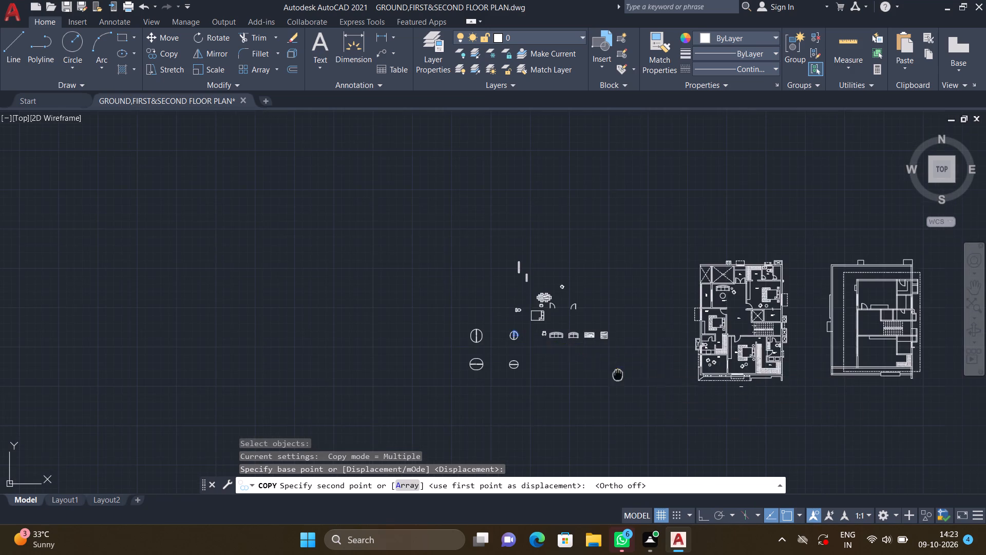
{"action": "middle_click_drag", "start_coordinate": [602, 367], "coordinate": [444, 321]}
{"action": "middle_click_drag", "start_coordinate": [644, 301], "coordinate": [492, 294]}
{"action": "scroll", "coordinate": [555, 276], "scroll_direction": "up", "scroll_amount": 3}
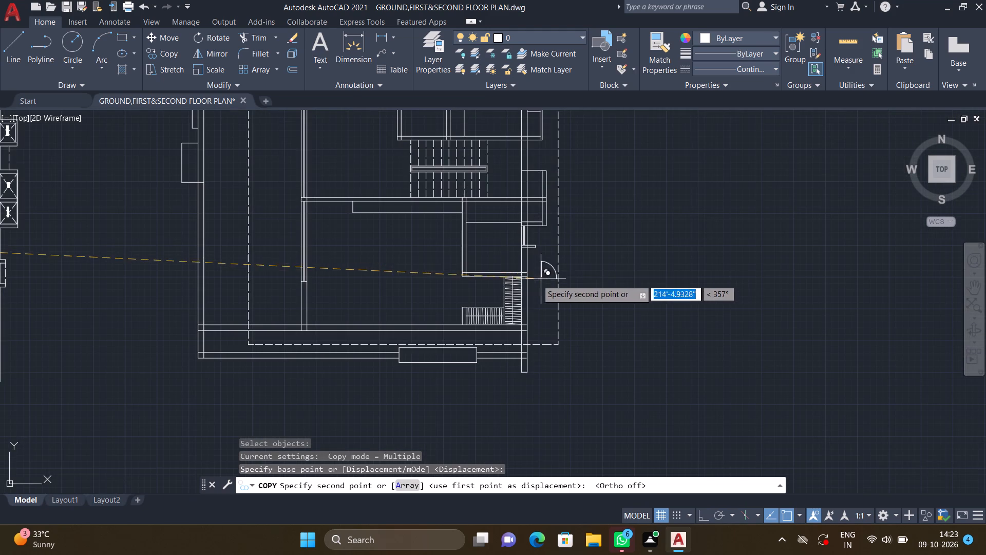
{"action": "middle_click_drag", "start_coordinate": [490, 245], "coordinate": [517, 302]}
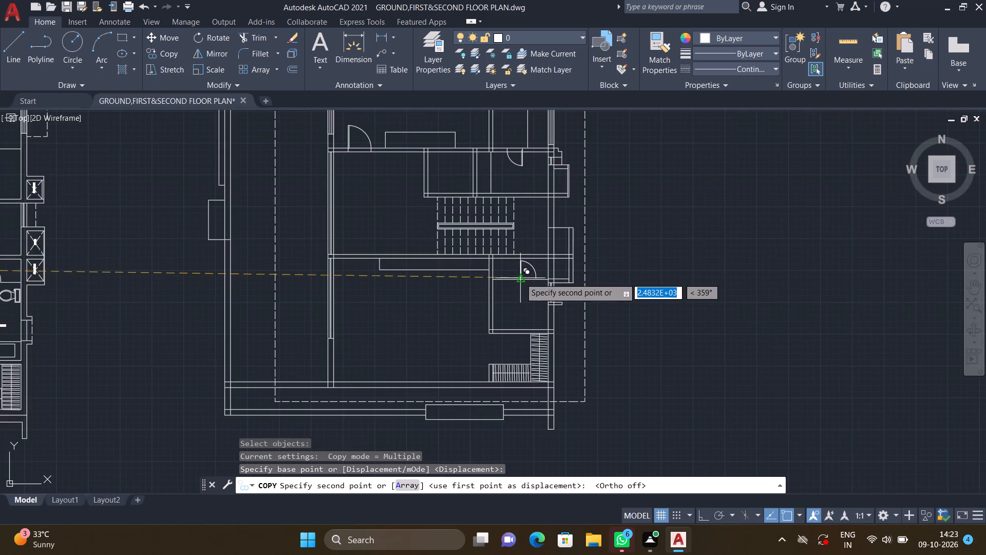
{"action": "scroll", "coordinate": [520, 278], "scroll_direction": "up", "scroll_amount": 4}
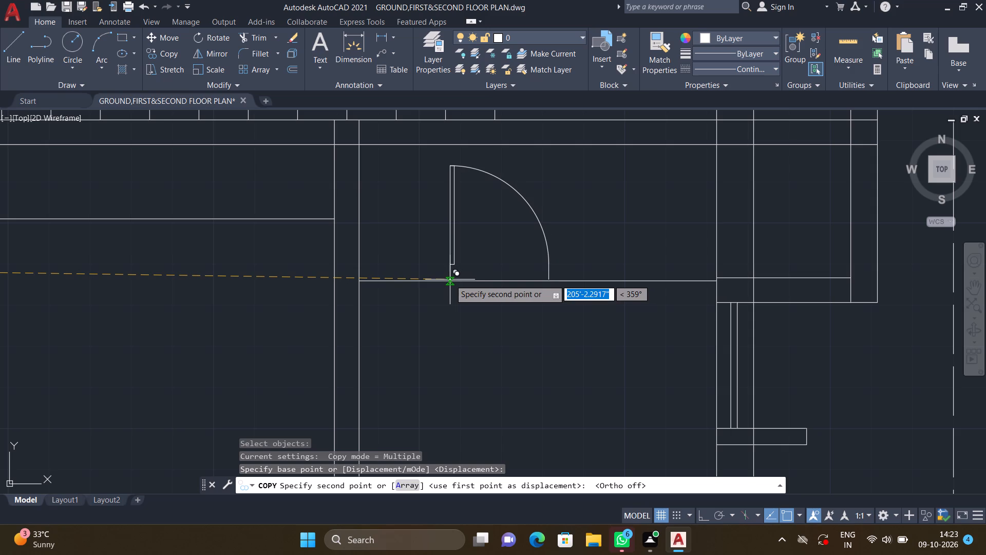
{"action": "left_click", "coordinate": [445, 282]}
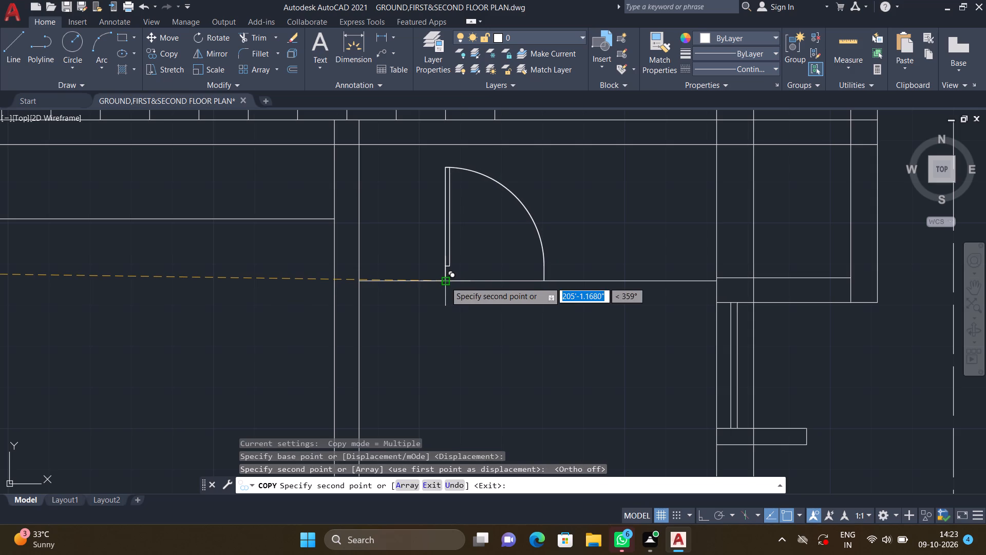
{"action": "key", "text": "Return"}
Examine where the copied door's swing end meets the horizontal partition line in the right-hand room below the staircase.
{"action": "scroll", "coordinate": [555, 287], "scroll_direction": "up", "scroll_amount": 2}
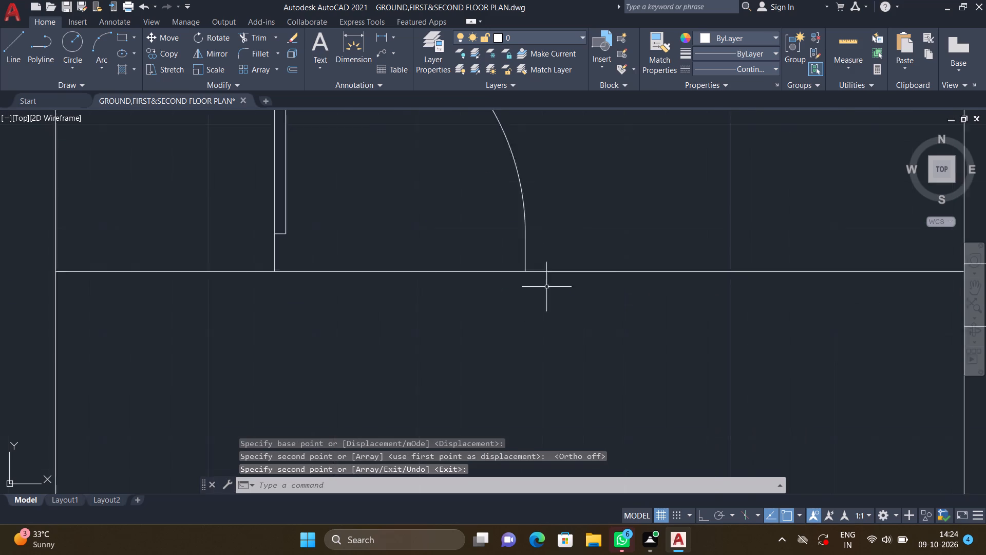
{"action": "scroll", "coordinate": [545, 287], "scroll_direction": "up", "scroll_amount": 2}
{"action": "middle_click_drag", "start_coordinate": [525, 280], "coordinate": [629, 358]}
{"action": "scroll", "coordinate": [598, 338], "scroll_direction": "up", "scroll_amount": 7}
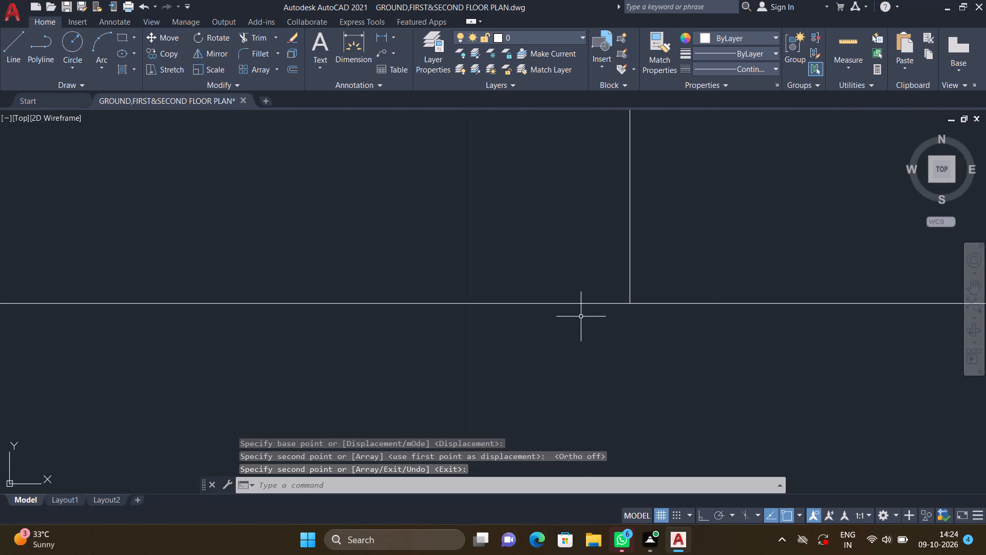
{"action": "scroll", "coordinate": [623, 301], "scroll_direction": "up", "scroll_amount": 4}
{"action": "scroll", "coordinate": [622, 303], "scroll_direction": "down", "scroll_amount": 5}
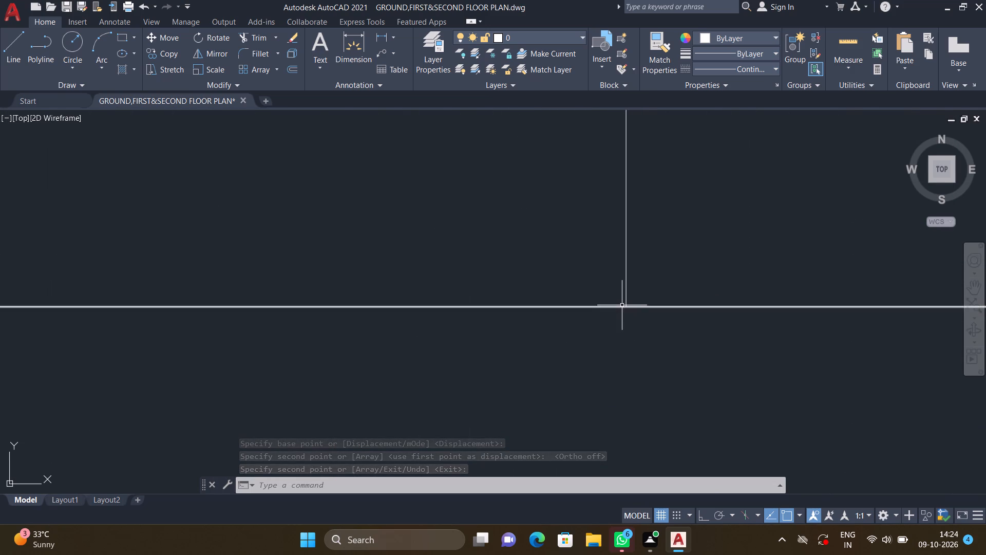
{"action": "scroll", "coordinate": [621, 306], "scroll_direction": "down", "scroll_amount": 8}
{"action": "scroll", "coordinate": [550, 349], "scroll_direction": "down", "scroll_amount": 6}
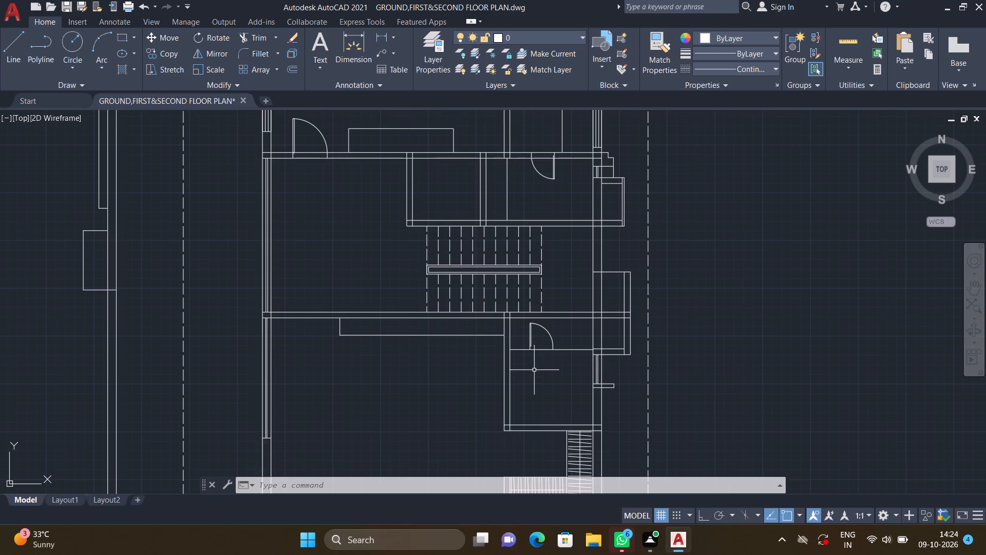
Copy the smaller vertical door symbol's upper-right swing by its jamb end onto the lower line of the bottom wall of the right-hand room below the staircase.
{"action": "scroll", "coordinate": [524, 366], "scroll_direction": "down", "scroll_amount": 5}
{"action": "middle_click_drag", "start_coordinate": [347, 371], "coordinate": [501, 323]}
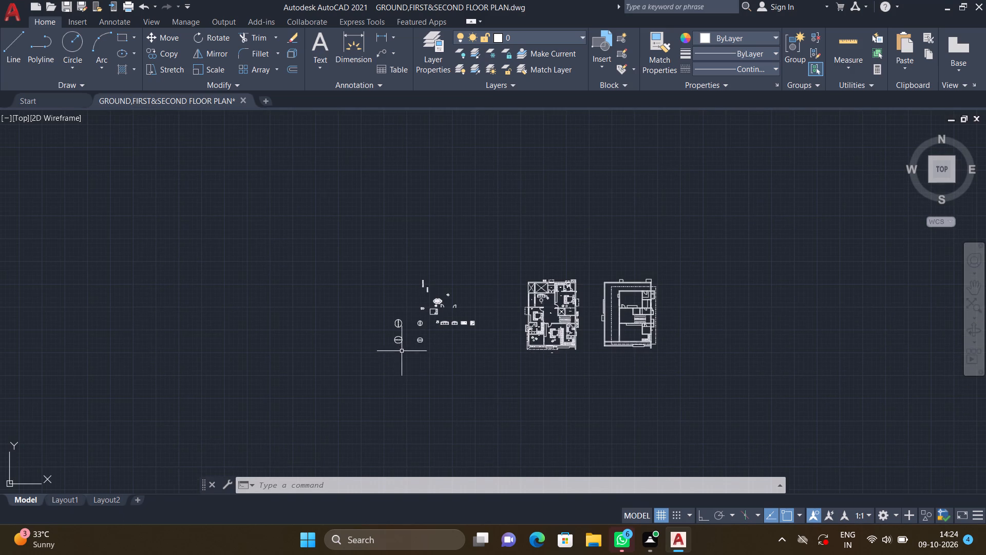
{"action": "middle_click_drag", "start_coordinate": [404, 347], "coordinate": [476, 346]}
{"action": "scroll", "coordinate": [465, 316], "scroll_direction": "up", "scroll_amount": 2}
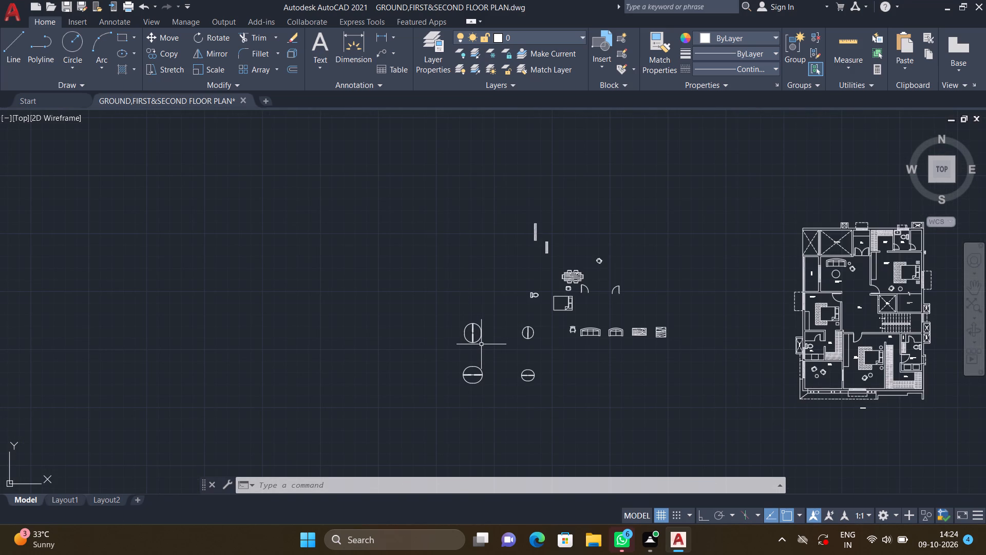
{"action": "scroll", "coordinate": [461, 349], "scroll_direction": "up", "scroll_amount": 1}
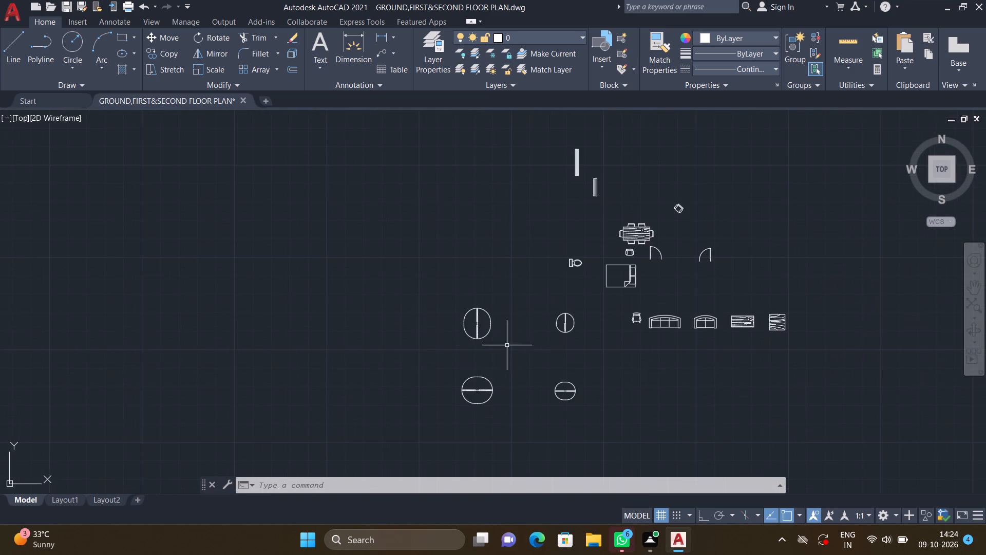
{"action": "middle_click_drag", "start_coordinate": [511, 346], "coordinate": [461, 313]}
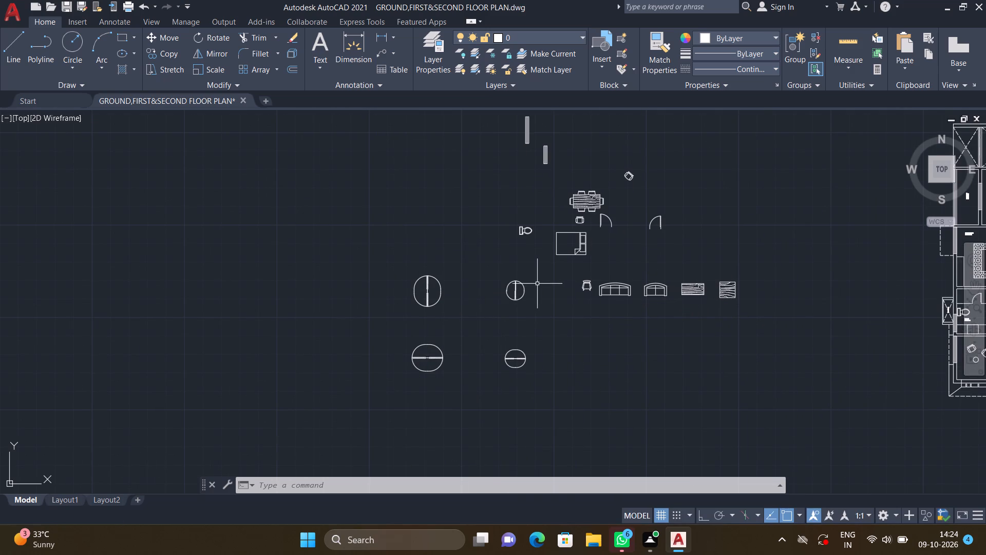
{"action": "middle_click_drag", "start_coordinate": [529, 280], "coordinate": [514, 286]}
{"action": "scroll", "coordinate": [506, 284], "scroll_direction": "up", "scroll_amount": 5}
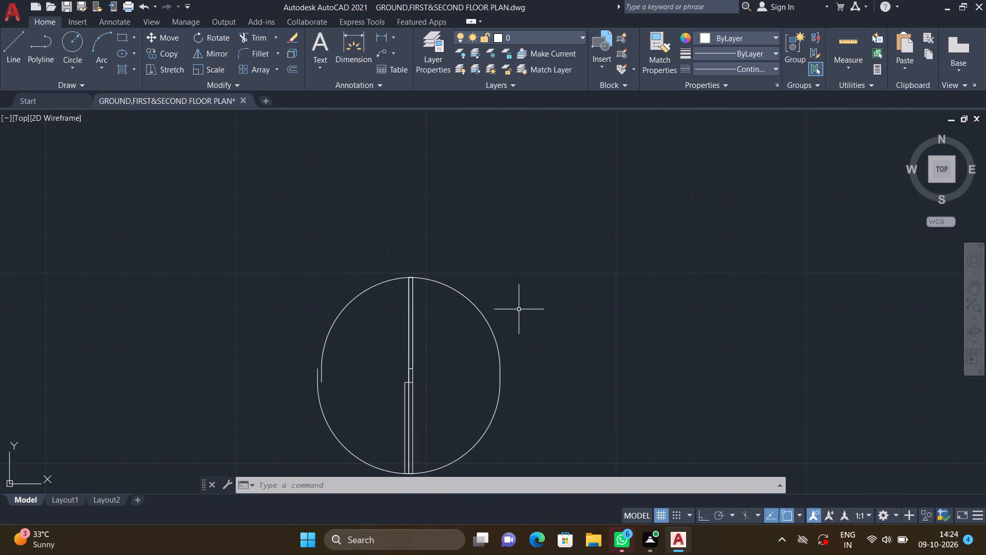
{"action": "key", "text": "c"}
{"action": "key", "text": "o"}
{"action": "key", "text": "Return"}
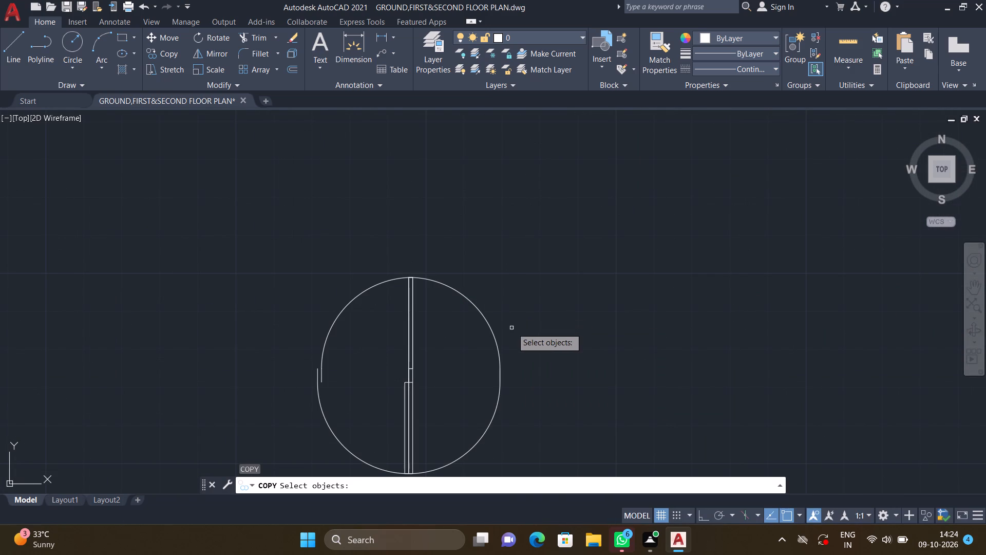
{"action": "left_click", "coordinate": [488, 323]}
{"action": "key", "text": "Return"}
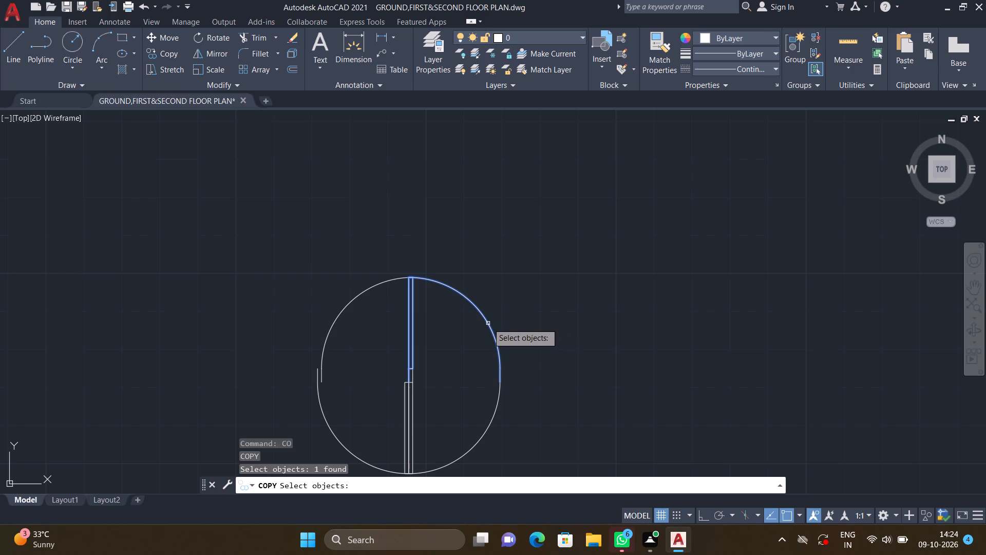
{"action": "scroll", "coordinate": [436, 388], "scroll_direction": "up", "scroll_amount": 3}
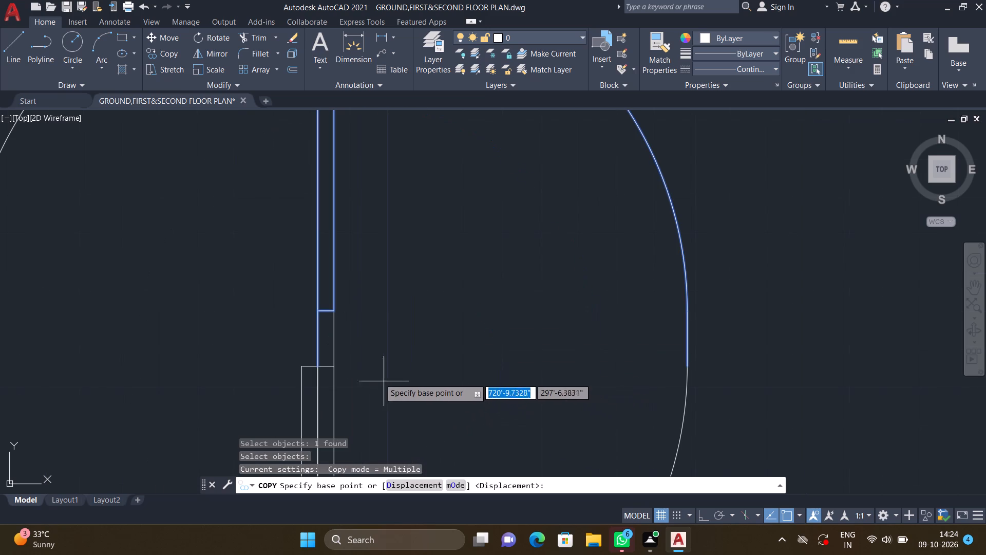
{"action": "left_click", "coordinate": [316, 366]}
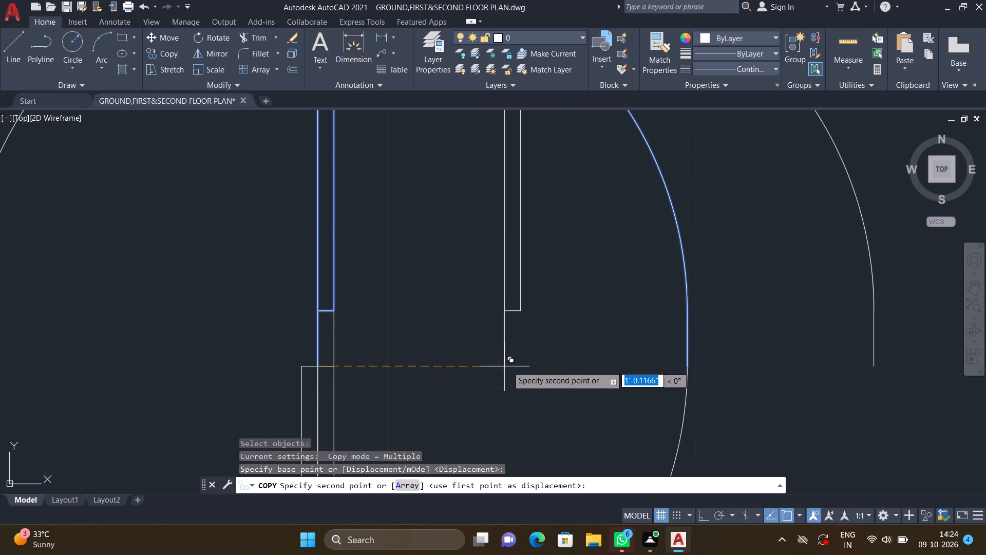
{"action": "scroll", "coordinate": [521, 365], "scroll_direction": "down", "scroll_amount": 4}
{"action": "middle_click_drag", "start_coordinate": [602, 379], "coordinate": [542, 308]}
{"action": "scroll", "coordinate": [540, 309], "scroll_direction": "down", "scroll_amount": 3}
{"action": "middle_click_drag", "start_coordinate": [608, 360], "coordinate": [460, 294]}
{"action": "scroll", "coordinate": [460, 299], "scroll_direction": "down", "scroll_amount": 1}
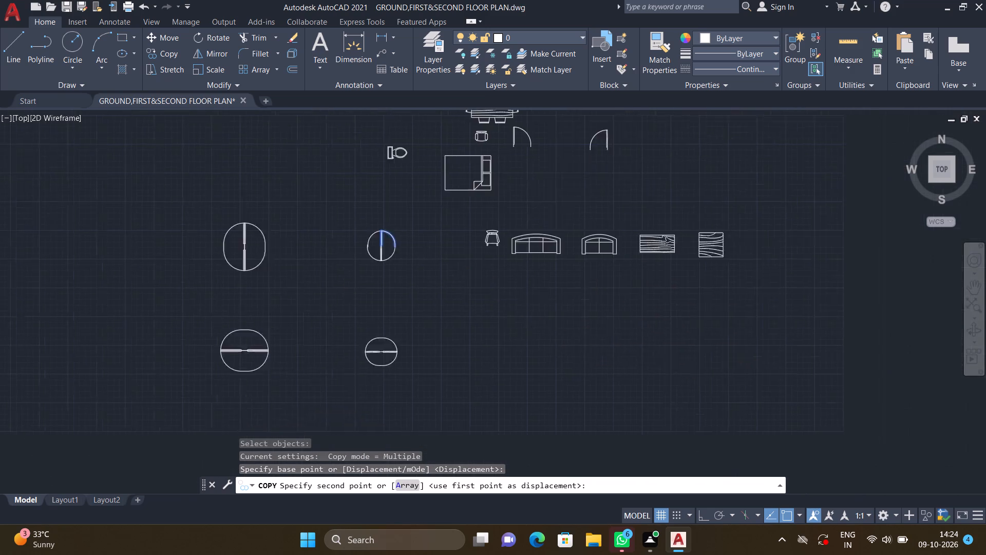
{"action": "scroll", "coordinate": [462, 301], "scroll_direction": "down", "scroll_amount": 1}
{"action": "middle_click_drag", "start_coordinate": [629, 362], "coordinate": [489, 326]}
{"action": "scroll", "coordinate": [489, 330], "scroll_direction": "down", "scroll_amount": 2}
{"action": "middle_click_drag", "start_coordinate": [595, 334], "coordinate": [522, 303]}
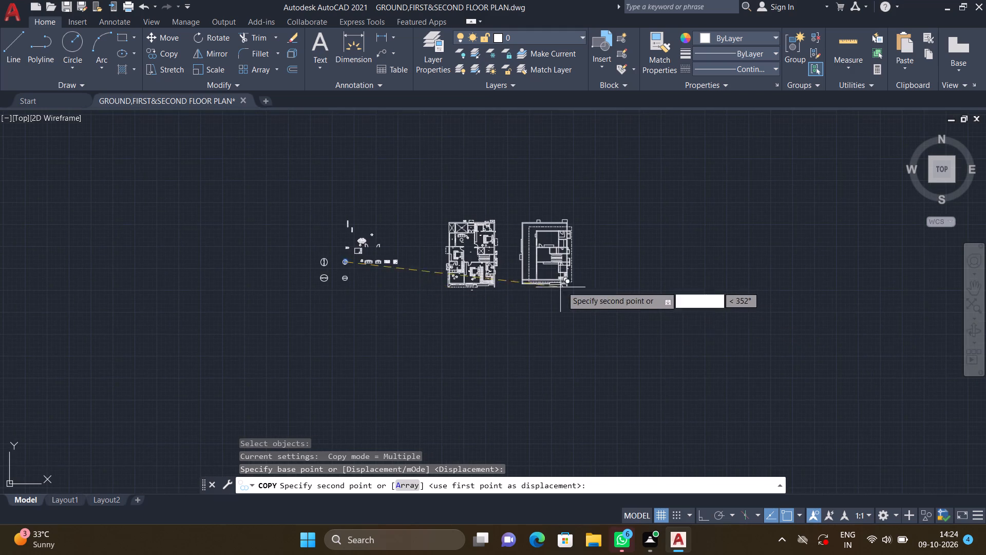
{"action": "scroll", "coordinate": [563, 280], "scroll_direction": "up", "scroll_amount": 3}
{"action": "middle_click_drag", "start_coordinate": [534, 242], "coordinate": [534, 266]}
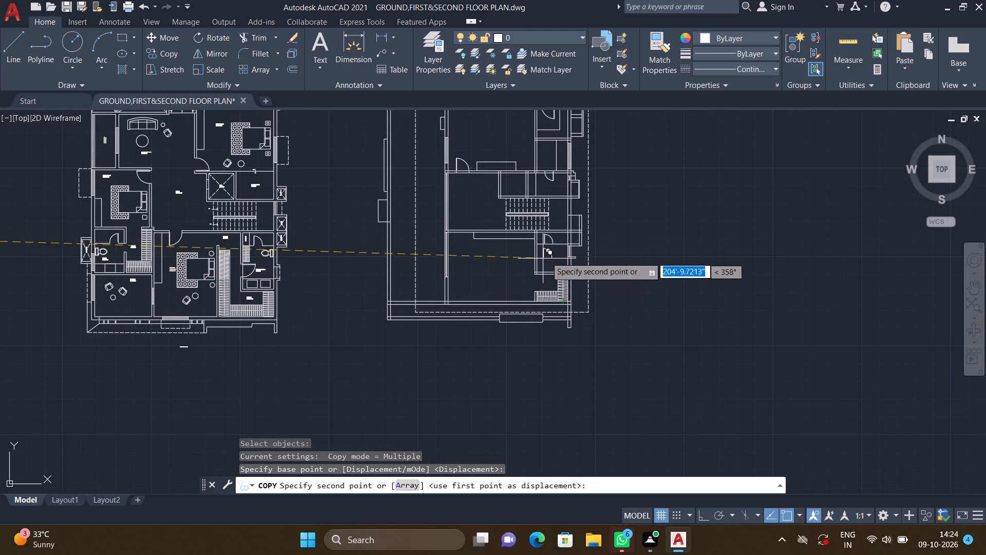
{"action": "scroll", "coordinate": [546, 256], "scroll_direction": "up", "scroll_amount": 3}
{"action": "middle_click_drag", "start_coordinate": [539, 284], "coordinate": [525, 245]}
{"action": "scroll", "coordinate": [520, 269], "scroll_direction": "up", "scroll_amount": 2}
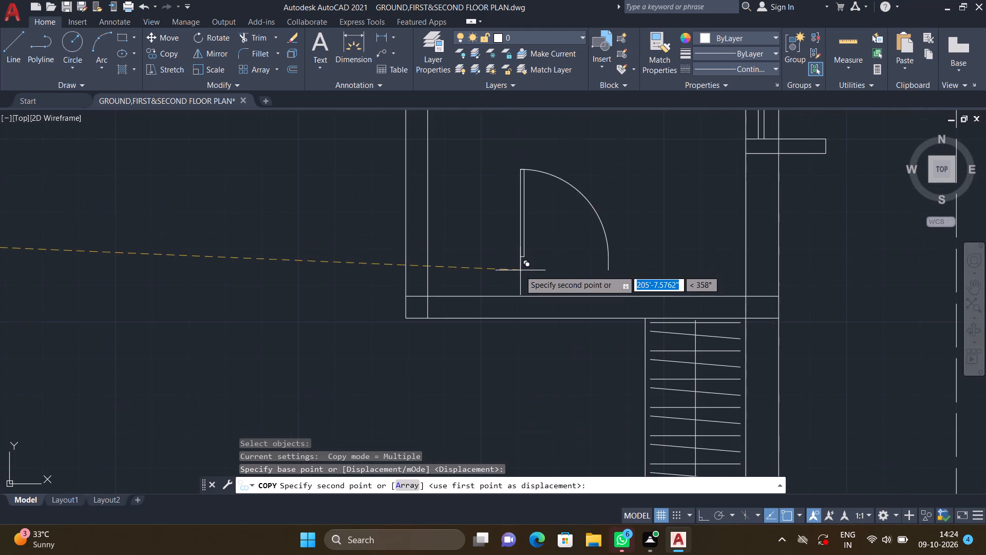
{"action": "scroll", "coordinate": [492, 295], "scroll_direction": "up", "scroll_amount": 1}
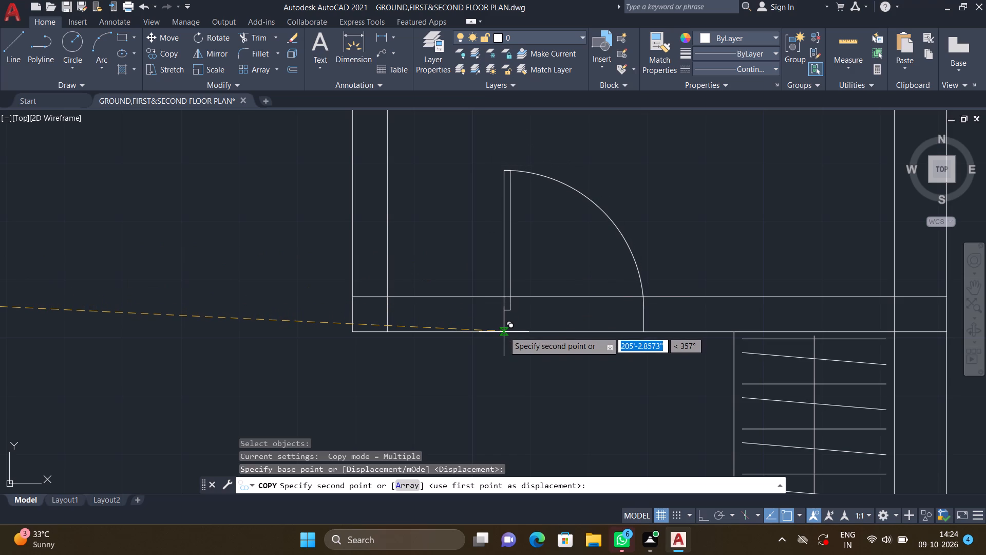
{"action": "left_click", "coordinate": [504, 331]}
{"action": "key", "text": "Return"}
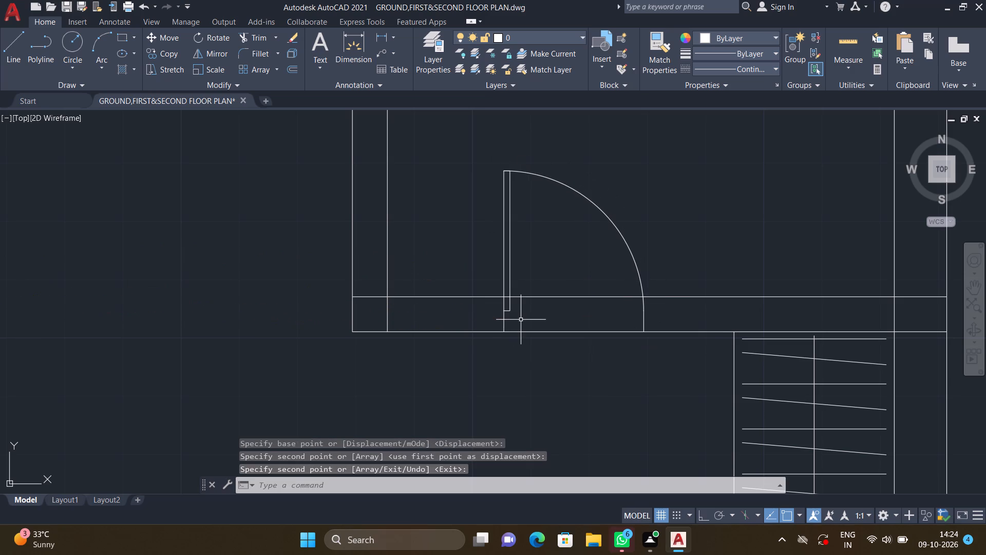
Examine where the second copied door's swing end meets the lower line of that room's bottom wall.
{"action": "scroll", "coordinate": [662, 342], "scroll_direction": "up", "scroll_amount": 3}
{"action": "scroll", "coordinate": [593, 300], "scroll_direction": "up", "scroll_amount": 2}
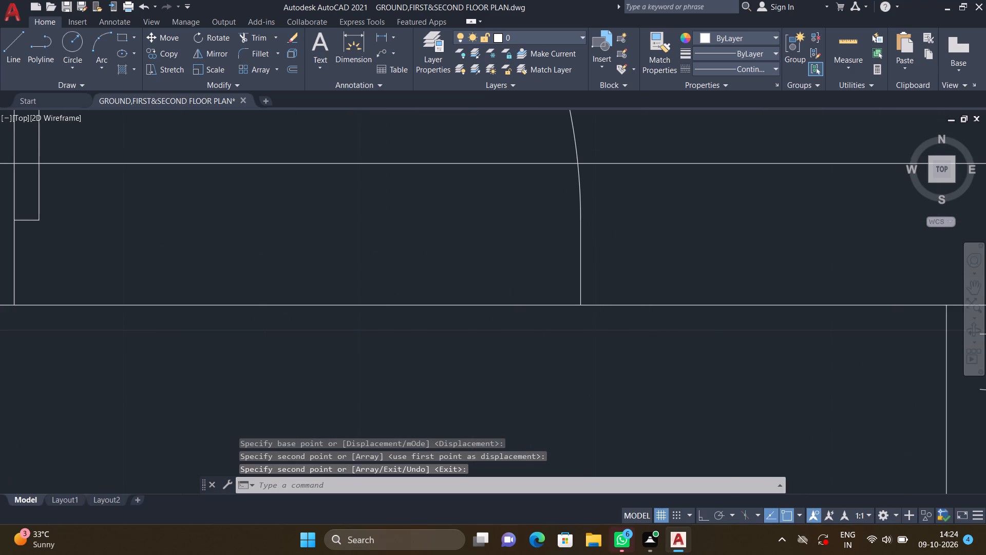
{"action": "scroll", "coordinate": [593, 301], "scroll_direction": "up", "scroll_amount": 1}
{"action": "scroll", "coordinate": [547, 331], "scroll_direction": "up", "scroll_amount": 4}
{"action": "scroll", "coordinate": [546, 326], "scroll_direction": "down", "scroll_amount": 6}
{"action": "scroll", "coordinate": [431, 341], "scroll_direction": "down", "scroll_amount": 6}
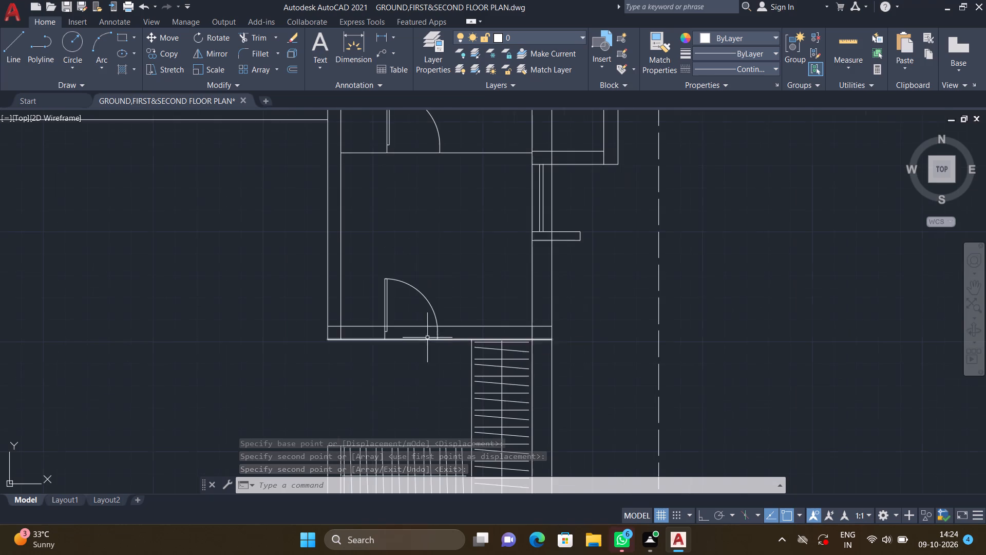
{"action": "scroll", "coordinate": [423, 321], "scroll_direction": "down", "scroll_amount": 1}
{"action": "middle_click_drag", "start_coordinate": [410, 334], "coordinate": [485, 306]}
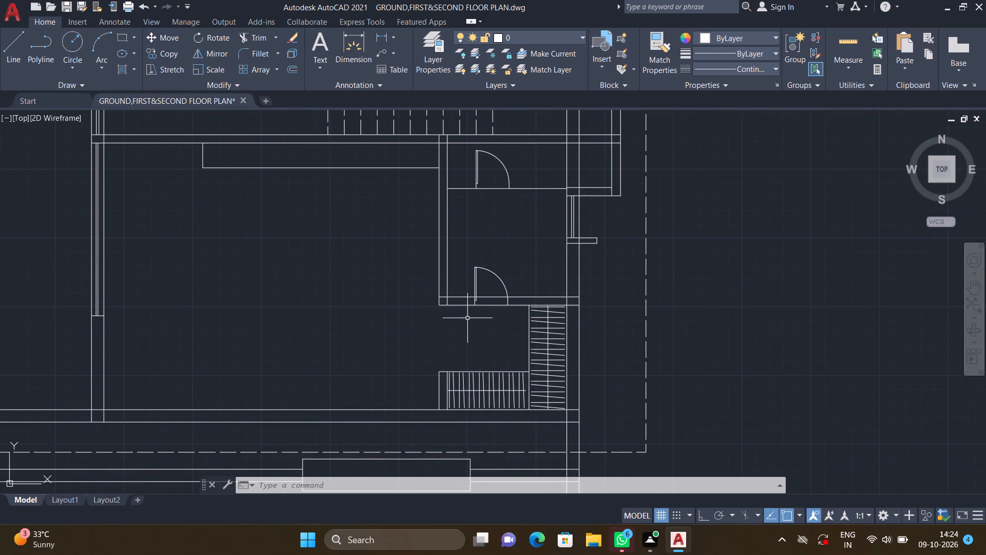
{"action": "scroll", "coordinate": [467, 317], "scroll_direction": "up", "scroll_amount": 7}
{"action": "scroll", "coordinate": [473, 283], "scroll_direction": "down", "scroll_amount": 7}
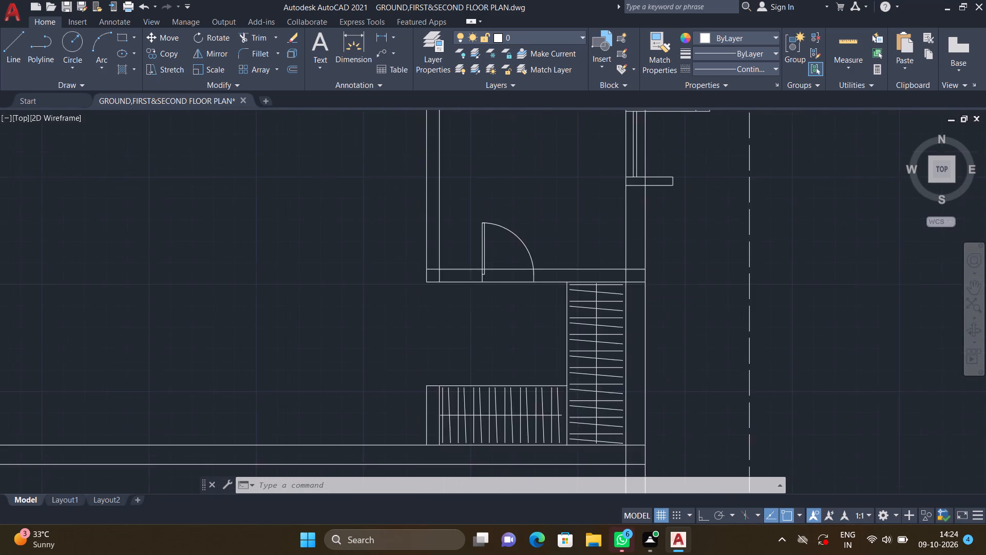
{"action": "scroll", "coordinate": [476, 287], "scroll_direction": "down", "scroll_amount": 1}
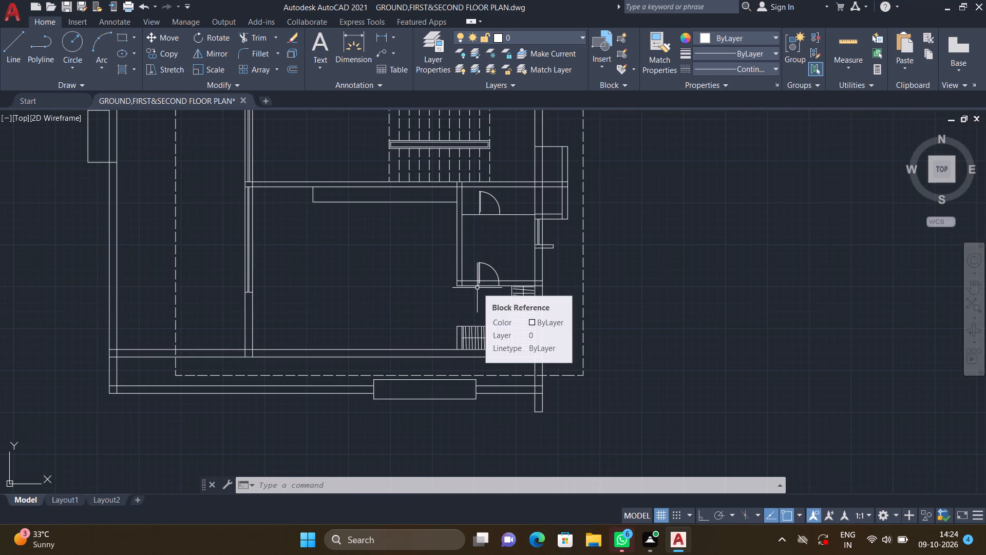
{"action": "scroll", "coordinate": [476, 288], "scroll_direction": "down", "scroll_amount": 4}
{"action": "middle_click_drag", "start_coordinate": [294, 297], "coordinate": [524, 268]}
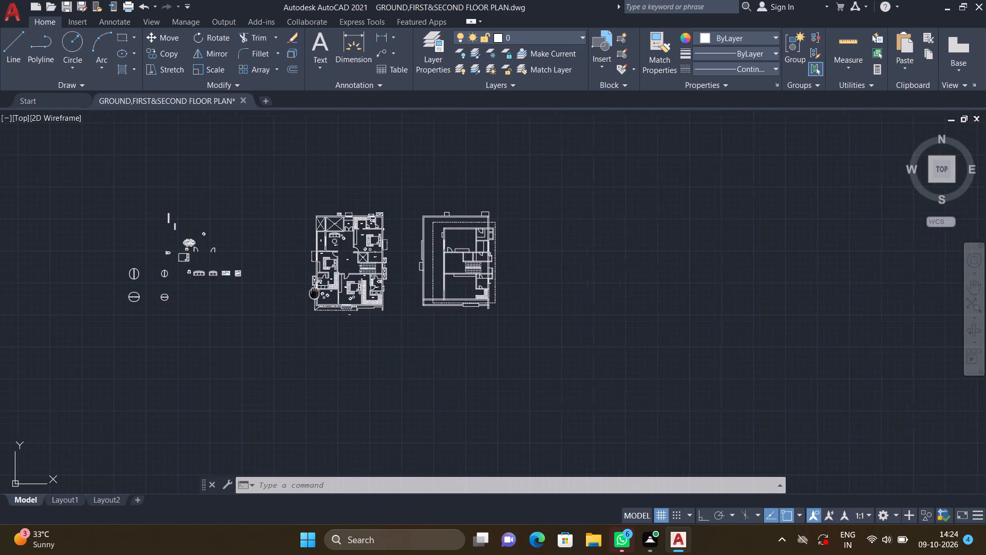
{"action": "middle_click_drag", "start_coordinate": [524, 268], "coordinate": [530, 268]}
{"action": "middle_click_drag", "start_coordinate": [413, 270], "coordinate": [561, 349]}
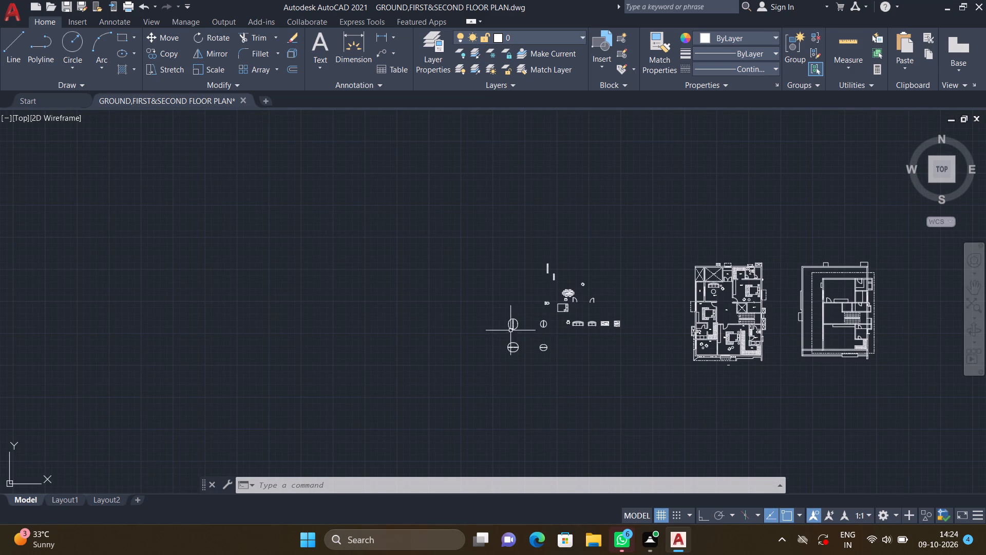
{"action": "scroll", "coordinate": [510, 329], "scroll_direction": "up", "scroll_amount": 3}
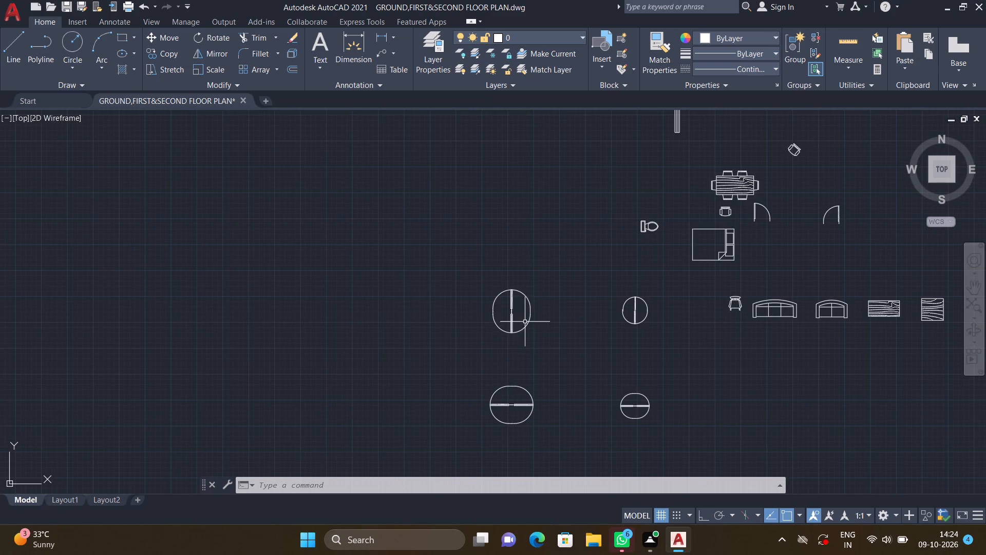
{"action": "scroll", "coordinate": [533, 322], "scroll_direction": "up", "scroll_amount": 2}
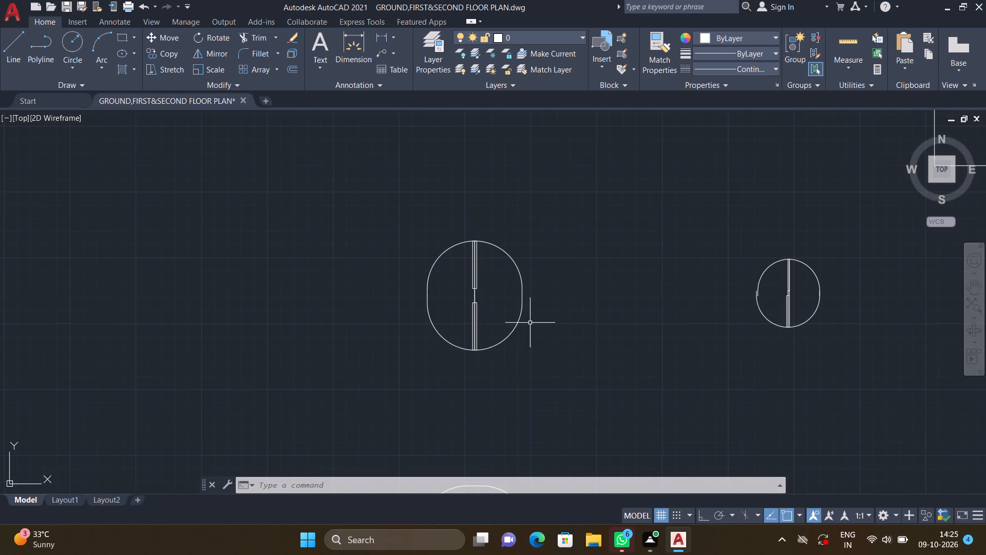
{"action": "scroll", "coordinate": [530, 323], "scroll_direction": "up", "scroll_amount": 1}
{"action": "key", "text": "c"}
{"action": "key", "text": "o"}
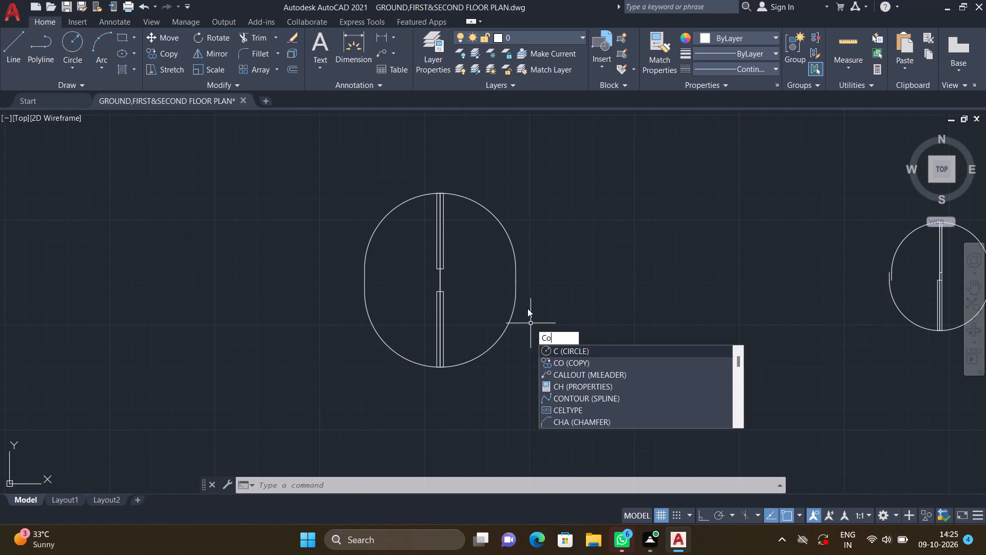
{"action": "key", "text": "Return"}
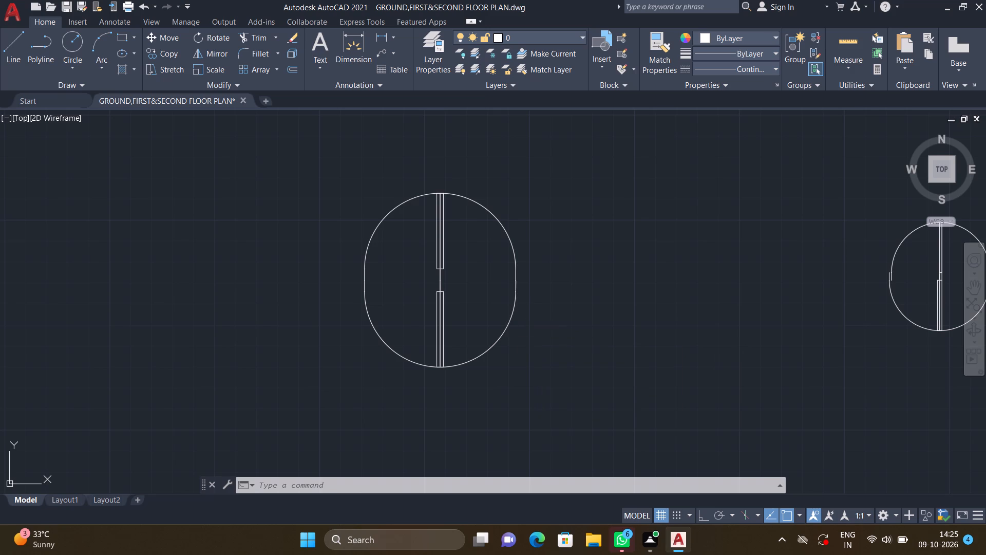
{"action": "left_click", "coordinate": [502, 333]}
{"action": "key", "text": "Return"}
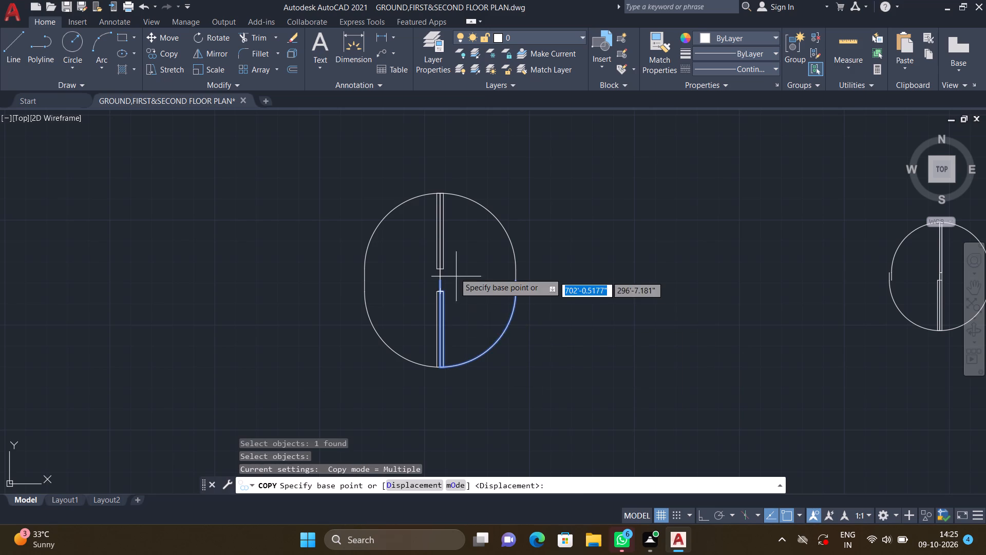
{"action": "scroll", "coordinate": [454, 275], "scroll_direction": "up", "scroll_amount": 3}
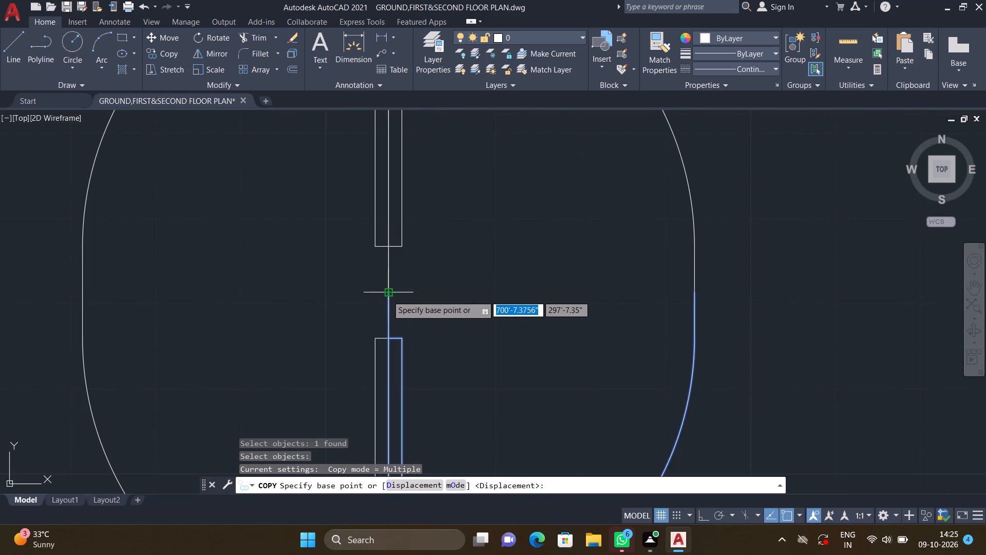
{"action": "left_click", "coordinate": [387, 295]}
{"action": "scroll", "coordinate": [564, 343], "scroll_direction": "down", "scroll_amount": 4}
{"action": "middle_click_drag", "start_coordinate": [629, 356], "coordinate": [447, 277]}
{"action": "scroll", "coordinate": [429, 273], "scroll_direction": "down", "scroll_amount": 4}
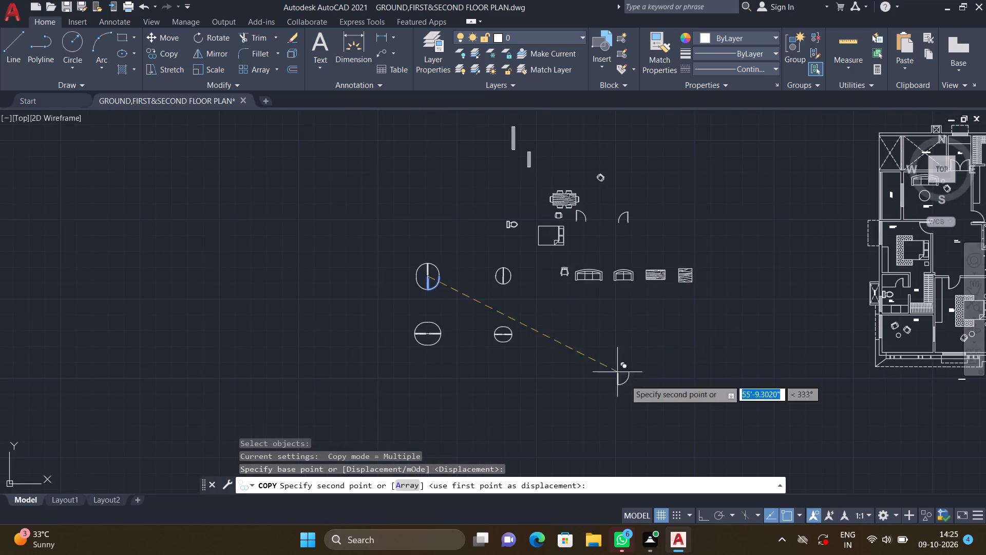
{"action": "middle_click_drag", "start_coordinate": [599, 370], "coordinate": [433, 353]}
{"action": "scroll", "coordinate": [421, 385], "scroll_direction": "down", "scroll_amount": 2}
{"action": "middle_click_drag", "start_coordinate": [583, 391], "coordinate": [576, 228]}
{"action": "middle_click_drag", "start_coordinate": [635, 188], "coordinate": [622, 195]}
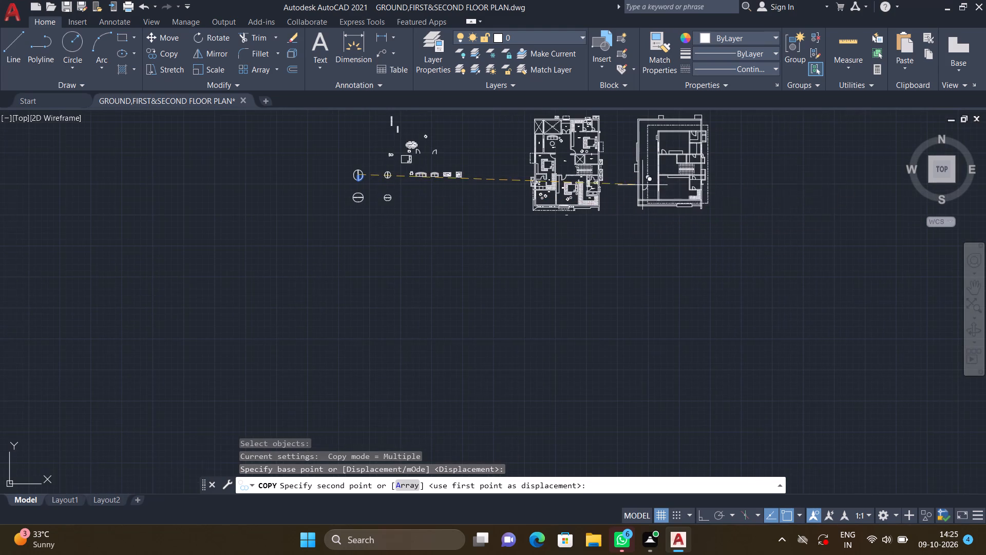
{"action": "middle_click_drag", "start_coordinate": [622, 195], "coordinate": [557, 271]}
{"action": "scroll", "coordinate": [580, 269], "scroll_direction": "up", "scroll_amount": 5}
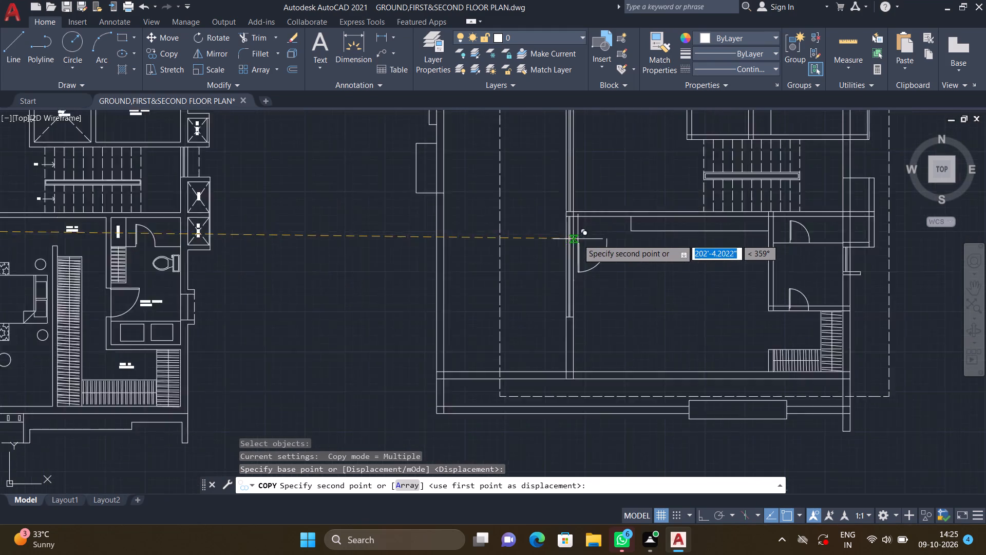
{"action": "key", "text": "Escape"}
Copy the larger vertical door symbol's lower-right swing by its jamb end onto the upper line of the large lower room's top wall, near its left end.
{"action": "scroll", "coordinate": [467, 317], "scroll_direction": "down", "scroll_amount": 6}
{"action": "middle_click_drag", "start_coordinate": [352, 306], "coordinate": [505, 271]}
{"action": "scroll", "coordinate": [444, 263], "scroll_direction": "up", "scroll_amount": 4}
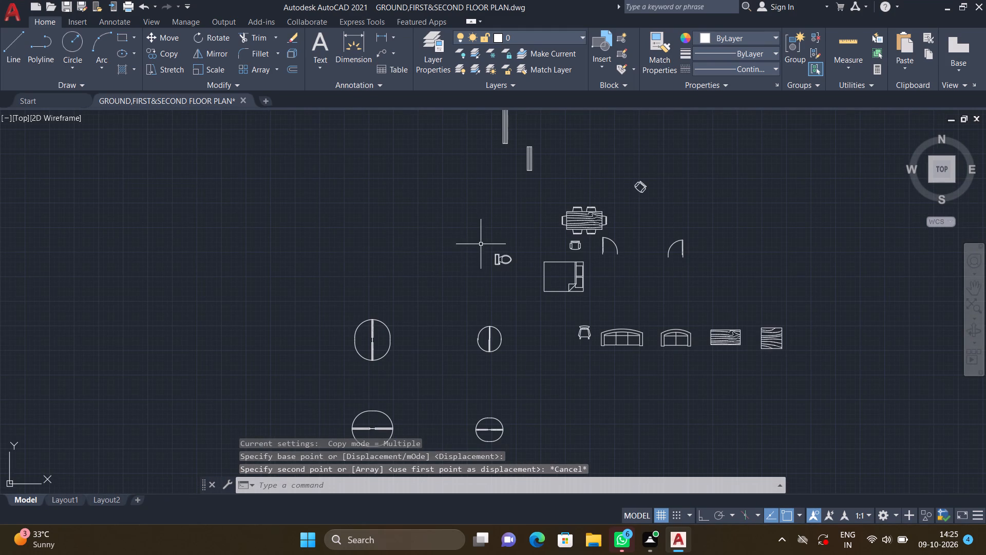
{"action": "middle_click_drag", "start_coordinate": [415, 334], "coordinate": [540, 291]}
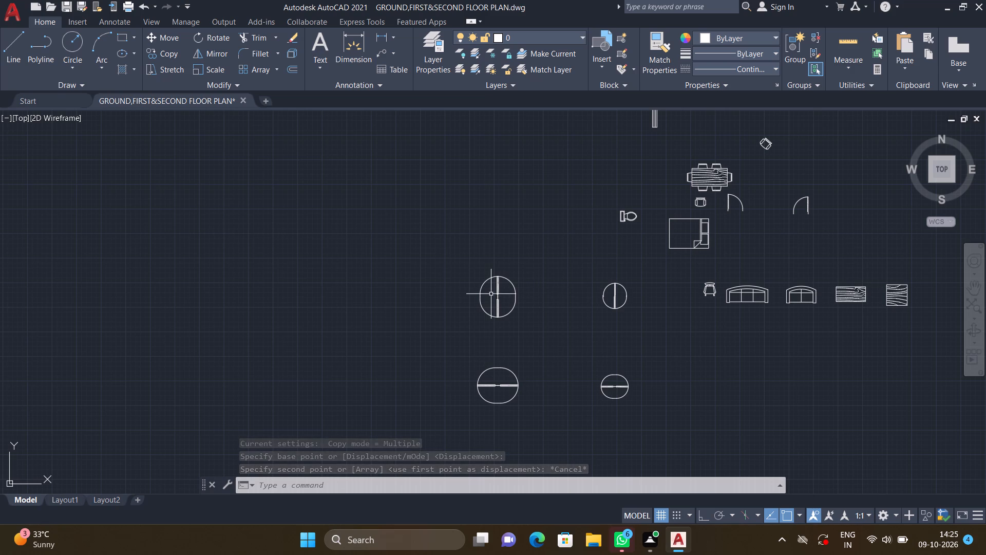
{"action": "scroll", "coordinate": [514, 309], "scroll_direction": "up", "scroll_amount": 3}
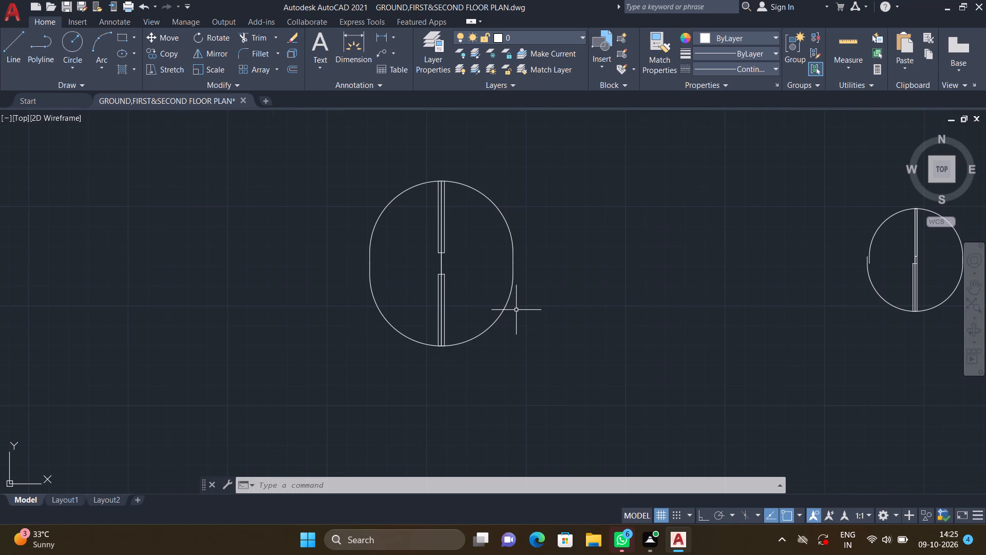
{"action": "key", "text": "c"}
{"action": "key", "text": "o"}
{"action": "key", "text": "Return"}
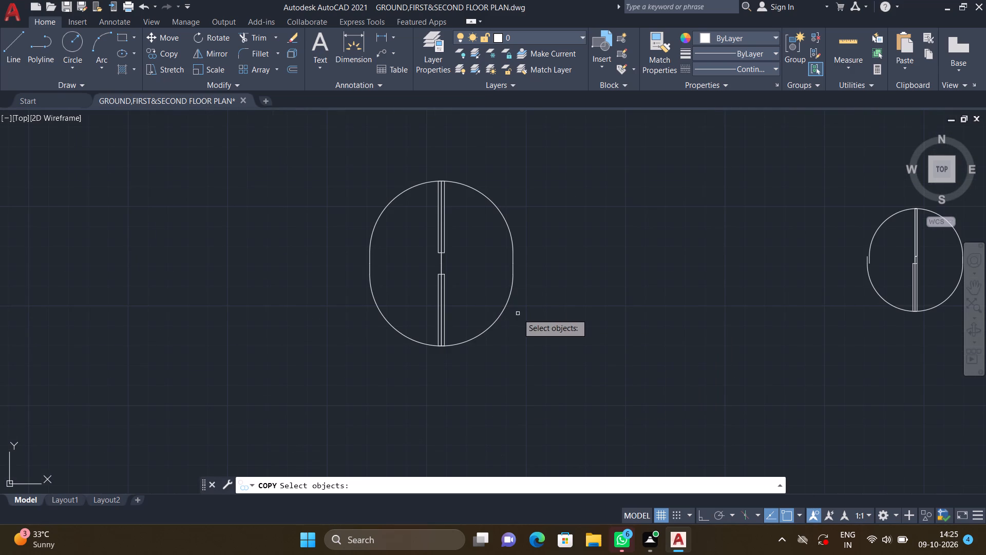
{"action": "left_click", "coordinate": [502, 307]}
{"action": "key", "text": "Return"}
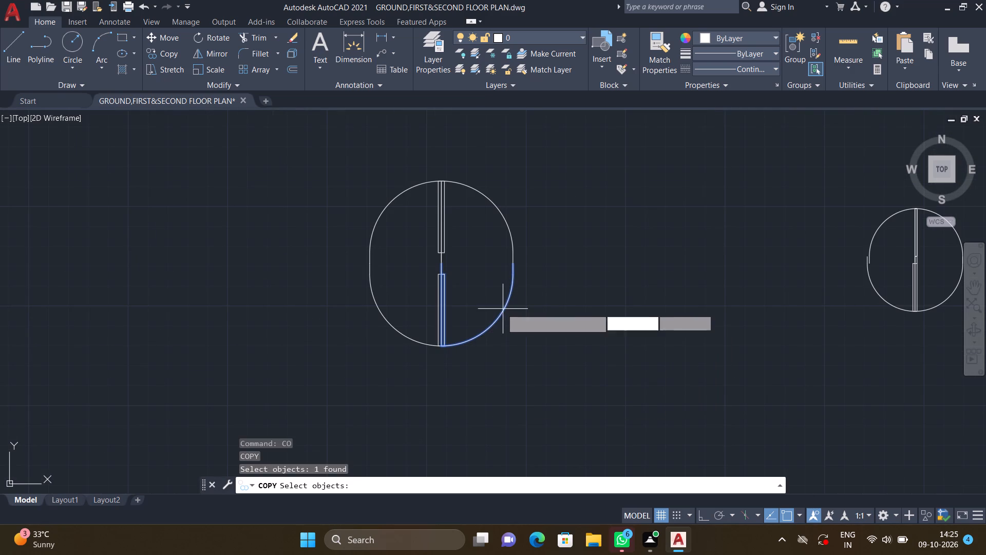
{"action": "scroll", "coordinate": [466, 278], "scroll_direction": "up", "scroll_amount": 3}
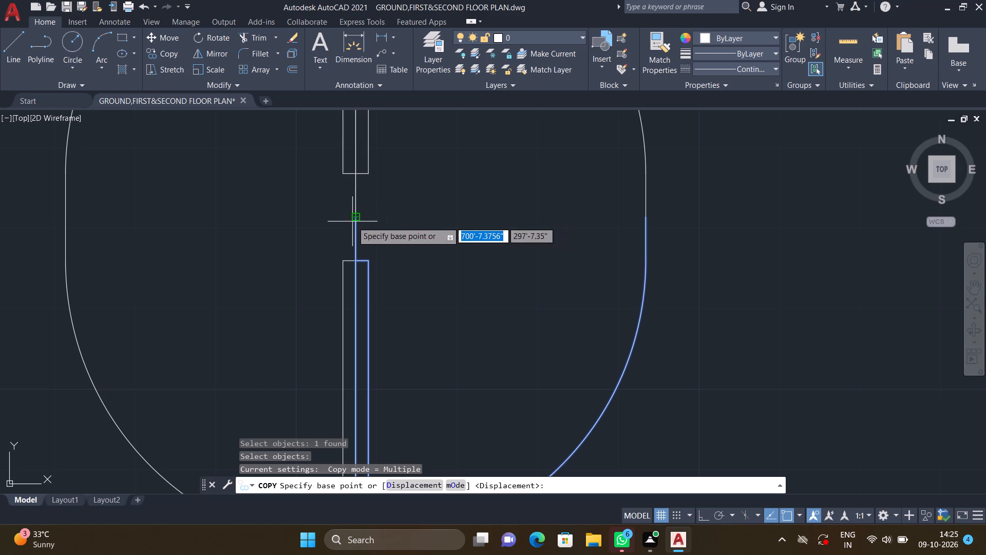
{"action": "left_click", "coordinate": [353, 221]}
{"action": "scroll", "coordinate": [527, 275], "scroll_direction": "down", "scroll_amount": 4}
{"action": "middle_click_drag", "start_coordinate": [596, 298], "coordinate": [407, 262]}
{"action": "scroll", "coordinate": [390, 263], "scroll_direction": "down", "scroll_amount": 2}
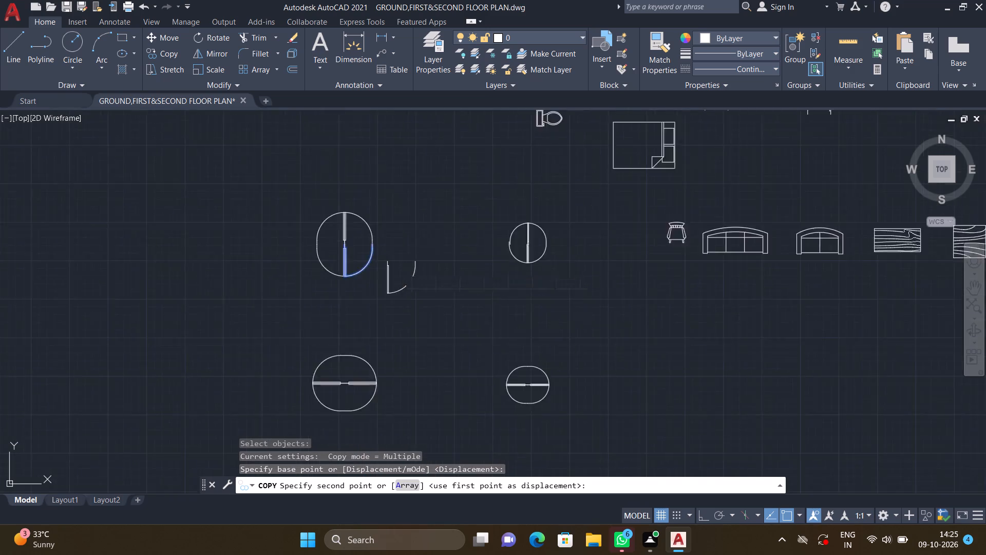
{"action": "scroll", "coordinate": [438, 281], "scroll_direction": "down", "scroll_amount": 1}
{"action": "middle_click_drag", "start_coordinate": [606, 327], "coordinate": [443, 328]}
{"action": "scroll", "coordinate": [539, 325], "scroll_direction": "down", "scroll_amount": 2}
{"action": "middle_click_drag", "start_coordinate": [581, 368], "coordinate": [465, 357]}
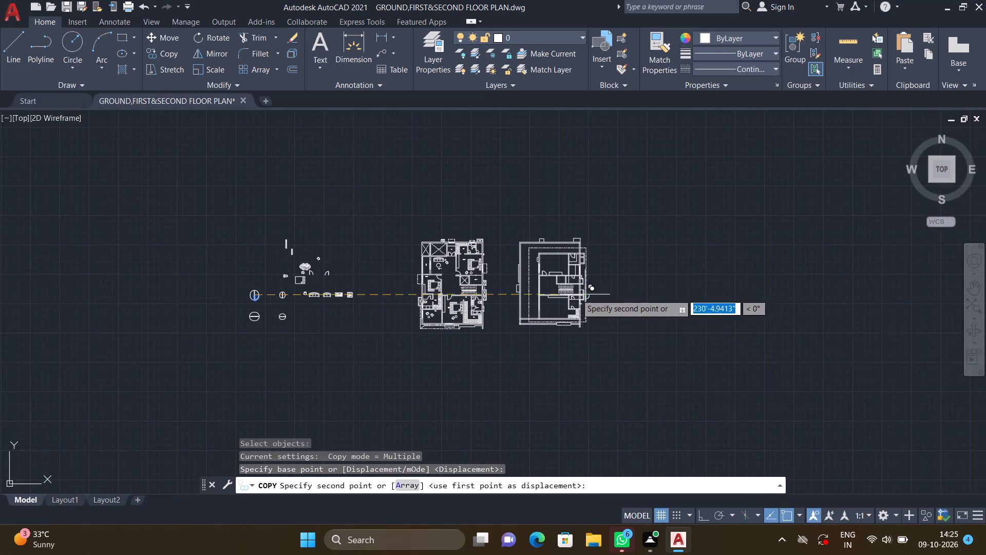
{"action": "scroll", "coordinate": [566, 298], "scroll_direction": "up", "scroll_amount": 3}
{"action": "scroll", "coordinate": [458, 295], "scroll_direction": "up", "scroll_amount": 4}
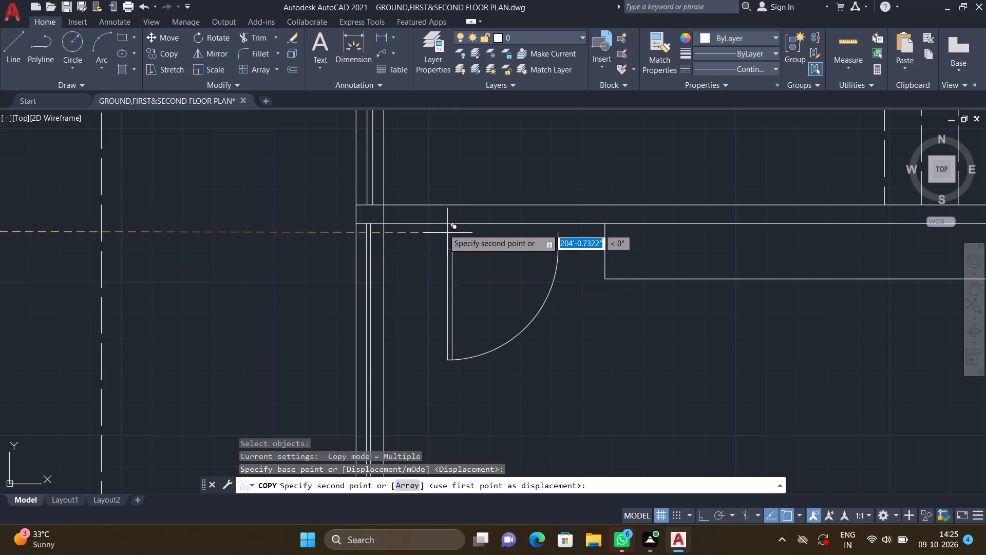
{"action": "scroll", "coordinate": [442, 225], "scroll_direction": "up", "scroll_amount": 2}
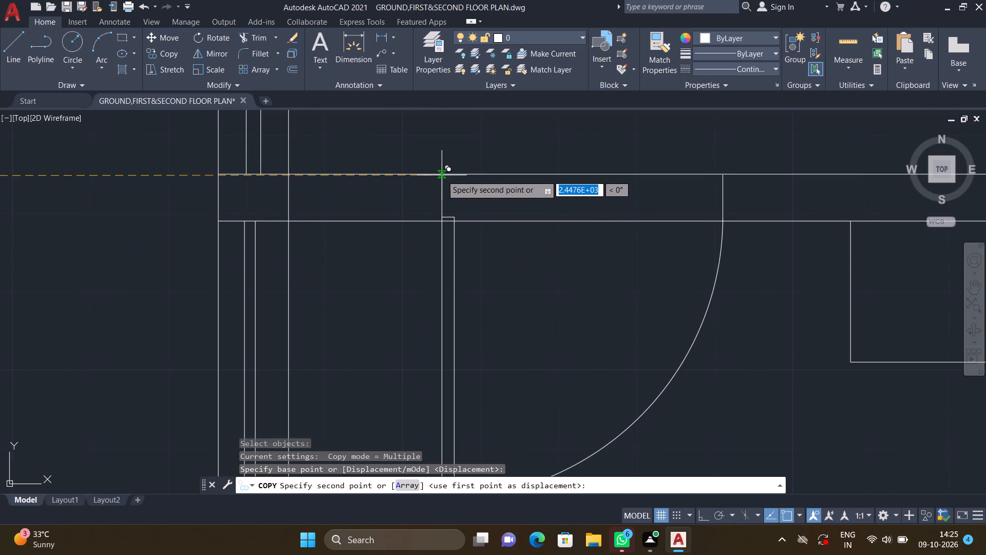
{"action": "left_click", "coordinate": [444, 175]}
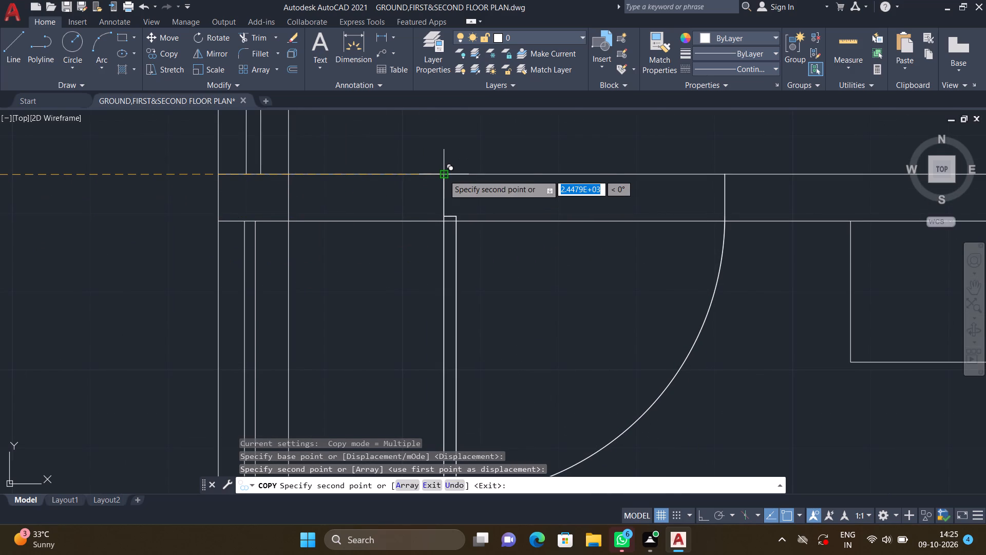
{"action": "key", "text": "Return"}
Examine where the copied larger door's jamb and swing ends meet the upper line of the large lower room's top wall.
{"action": "middle_click_drag", "start_coordinate": [438, 162], "coordinate": [432, 173]}
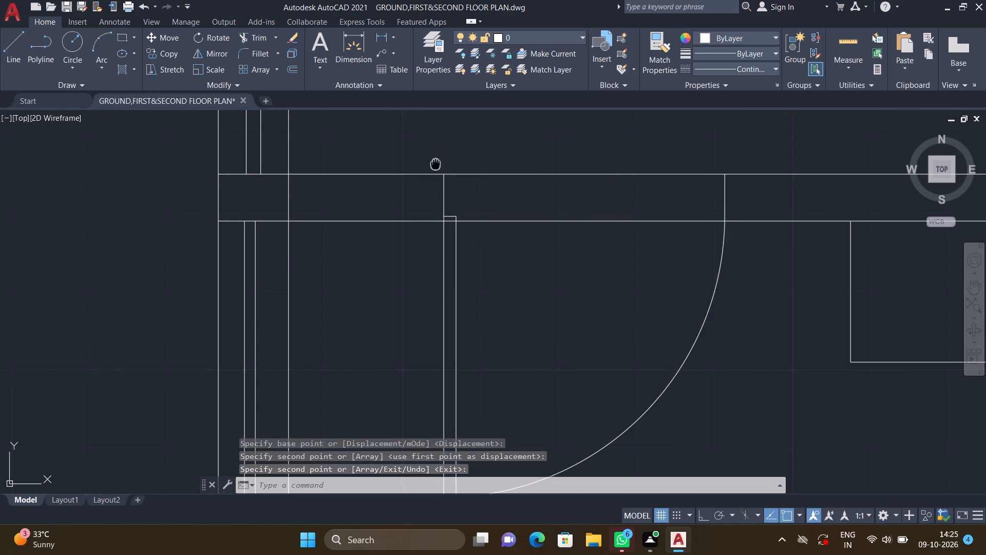
{"action": "middle_click_drag", "start_coordinate": [432, 173], "coordinate": [423, 198]}
{"action": "scroll", "coordinate": [438, 224], "scroll_direction": "up", "scroll_amount": 3}
{"action": "scroll", "coordinate": [410, 173], "scroll_direction": "up", "scroll_amount": 4}
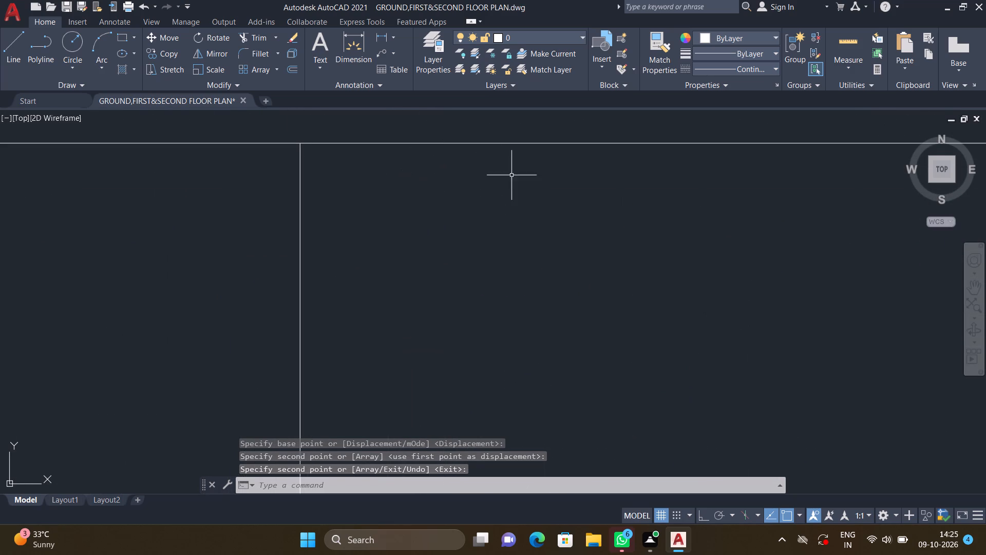
{"action": "middle_click_drag", "start_coordinate": [505, 176], "coordinate": [382, 263]}
{"action": "scroll", "coordinate": [385, 265], "scroll_direction": "down", "scroll_amount": 2}
{"action": "middle_click_drag", "start_coordinate": [623, 290], "coordinate": [441, 281]}
{"action": "scroll", "coordinate": [443, 283], "scroll_direction": "down", "scroll_amount": 3}
{"action": "middle_click_drag", "start_coordinate": [609, 312], "coordinate": [524, 284]}
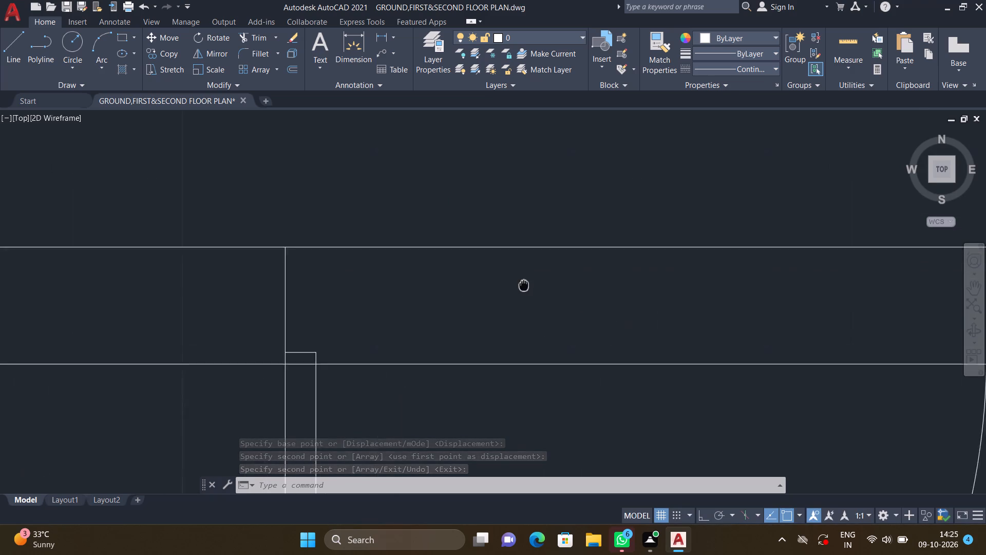
{"action": "scroll", "coordinate": [523, 286], "scroll_direction": "down", "scroll_amount": 4}
{"action": "scroll", "coordinate": [600, 284], "scroll_direction": "up", "scroll_amount": 8}
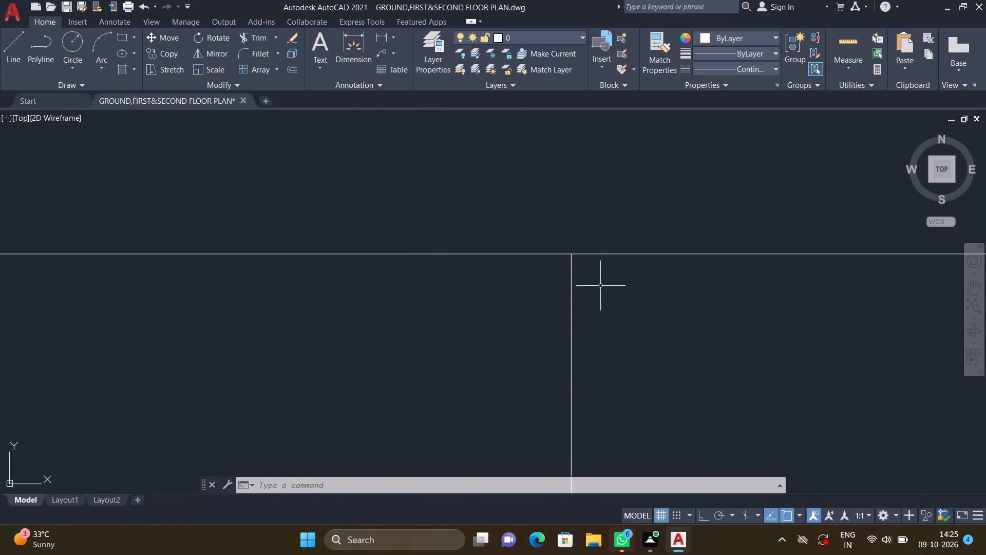
{"action": "scroll", "coordinate": [558, 298], "scroll_direction": "down", "scroll_amount": 9}
{"action": "middle_click_drag", "start_coordinate": [520, 316], "coordinate": [520, 286]}
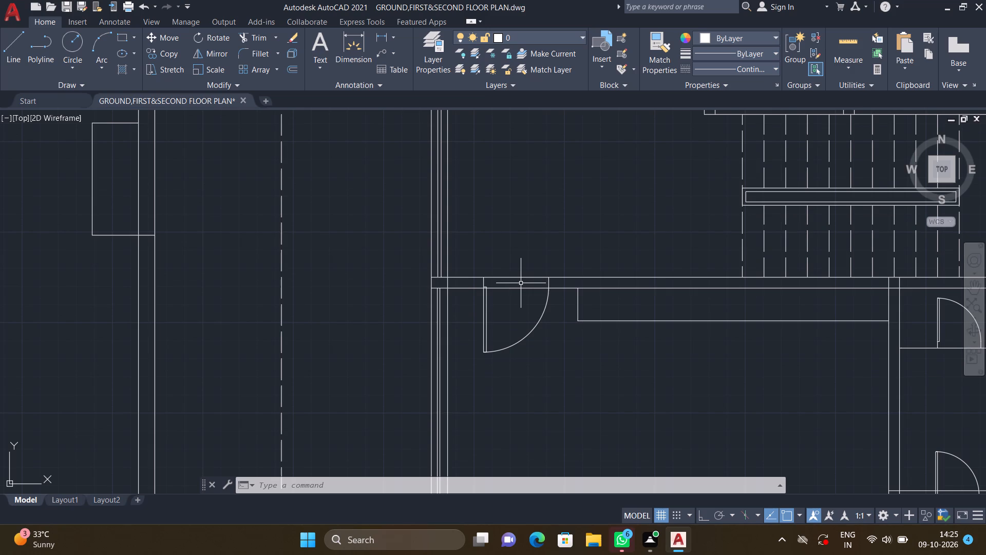
With the ACAD_ISO02W100 linetype, draw a horizontal line about 4'-3" leftward from the upper room's left wall, just above its small outer rectangle.
{"action": "scroll", "coordinate": [521, 284], "scroll_direction": "down", "scroll_amount": 4}
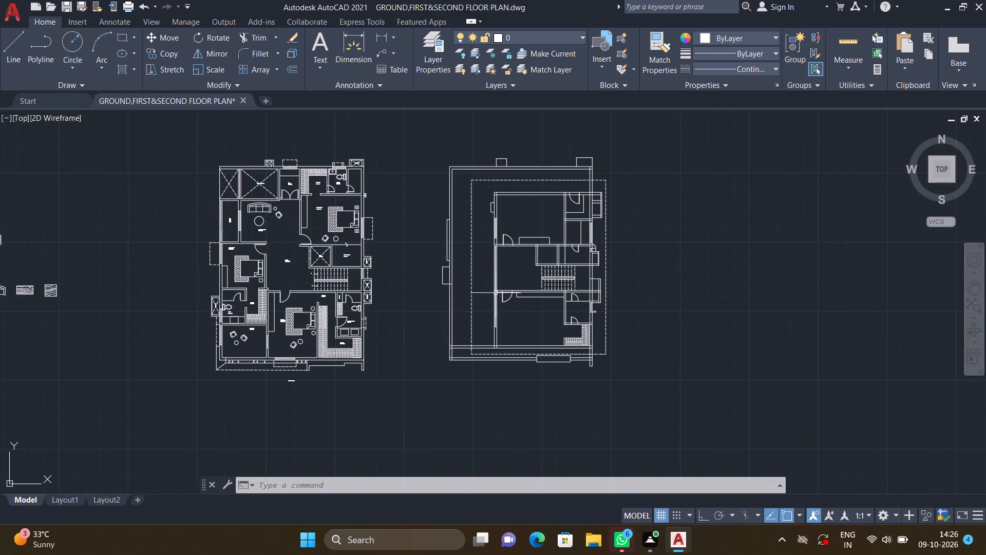
{"action": "middle_click_drag", "start_coordinate": [477, 294], "coordinate": [461, 326]}
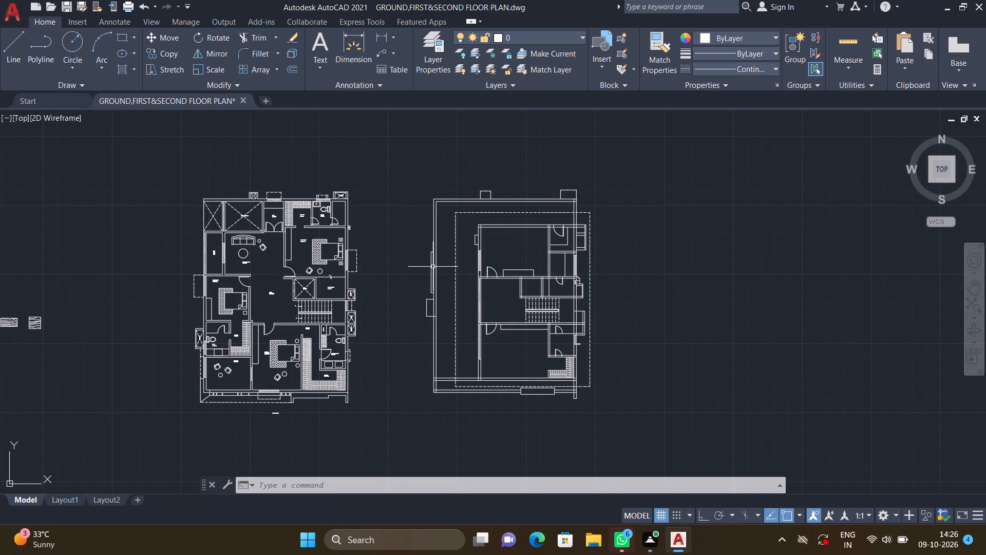
{"action": "middle_click_drag", "start_coordinate": [429, 263], "coordinate": [479, 266]}
{"action": "scroll", "coordinate": [526, 239], "scroll_direction": "up", "scroll_amount": 3}
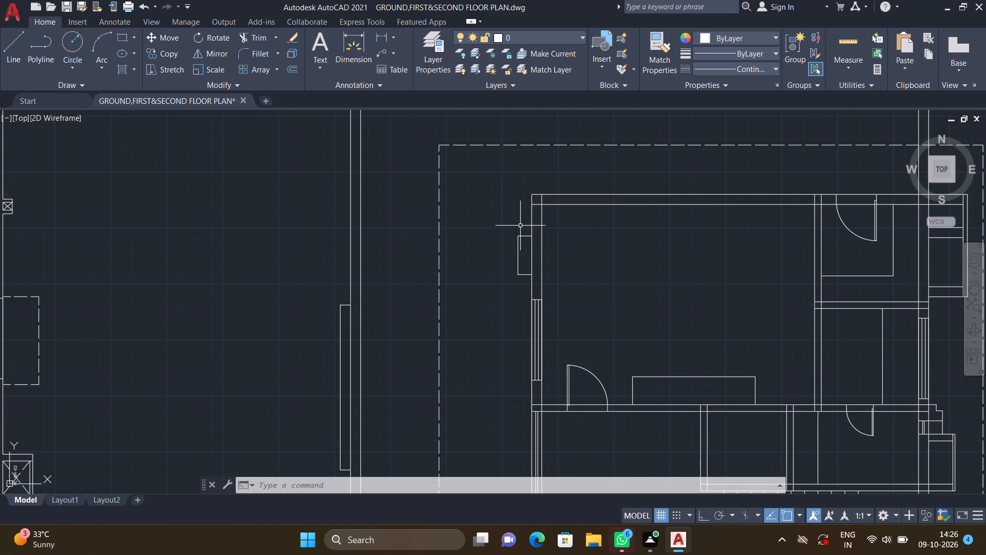
{"action": "left_click", "coordinate": [755, 68]}
{"action": "left_click", "coordinate": [751, 113]}
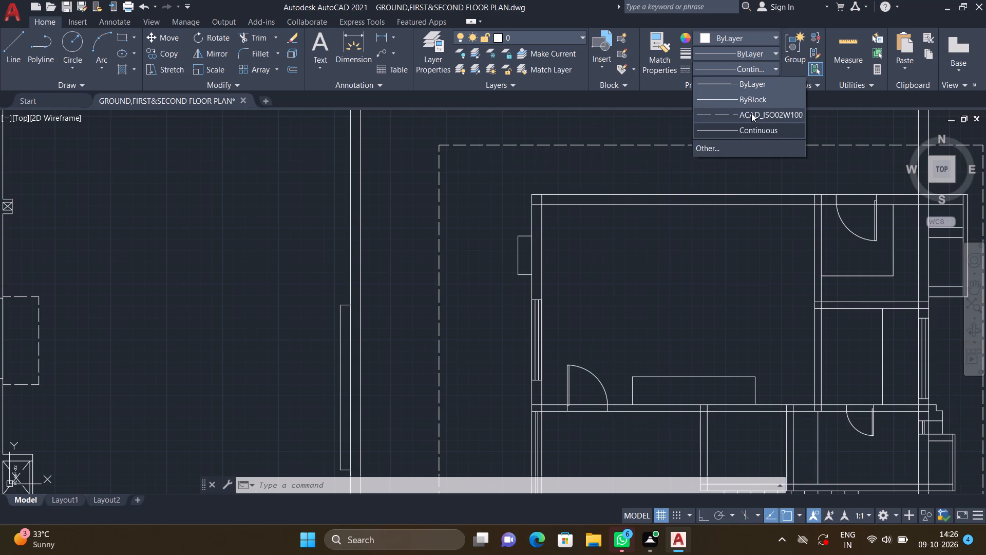
{"action": "key", "text": "l"}
{"action": "key", "text": "Return"}
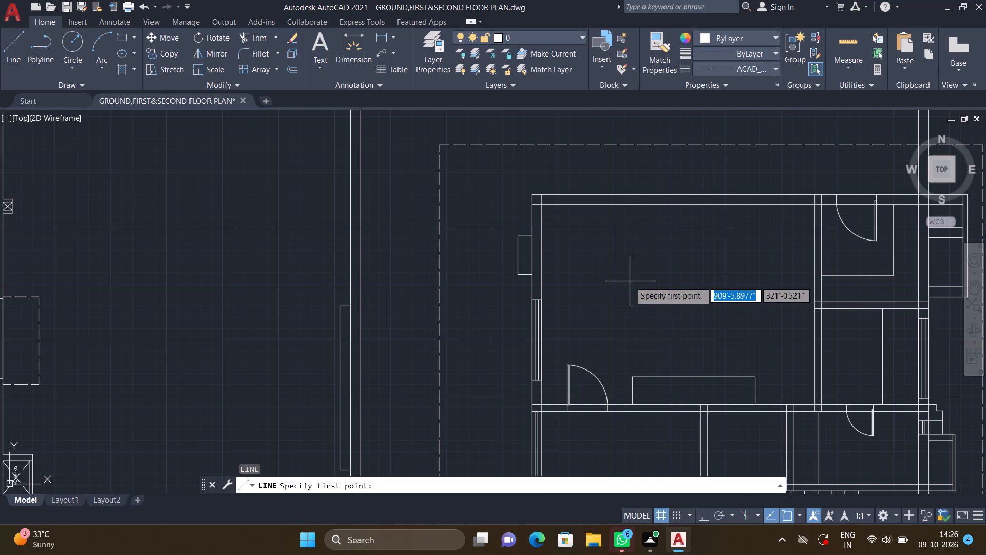
{"action": "key", "text": "F8"}
{"action": "scroll", "coordinate": [586, 260], "scroll_direction": "down", "scroll_amount": 1}
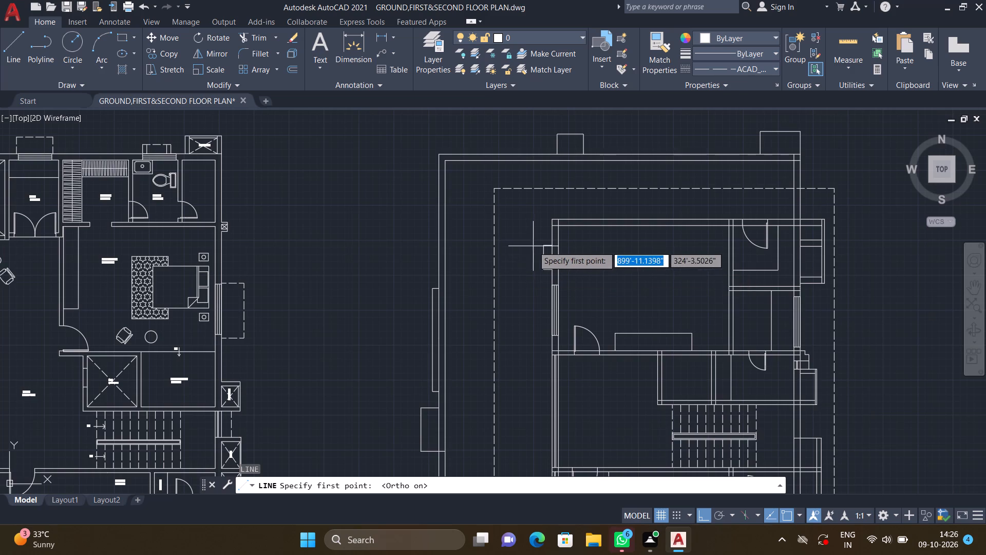
{"action": "scroll", "coordinate": [538, 246], "scroll_direction": "up", "scroll_amount": 2}
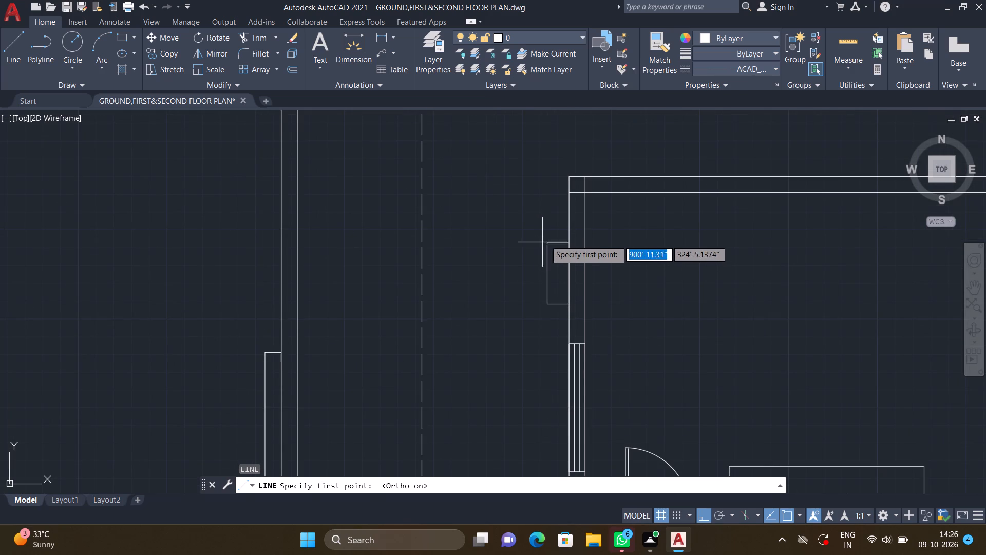
{"action": "scroll", "coordinate": [568, 228], "scroll_direction": "up", "scroll_amount": 2}
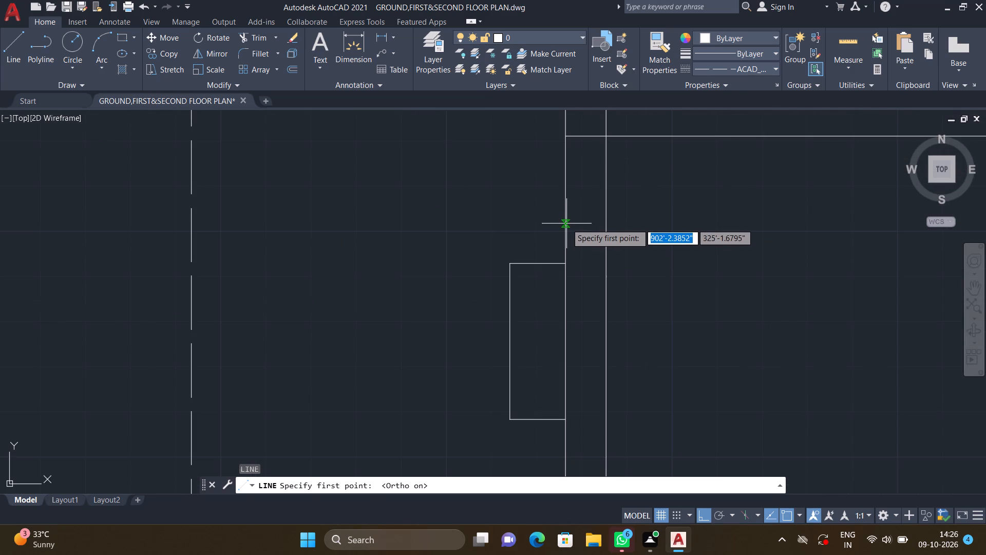
{"action": "left_click", "coordinate": [565, 226]}
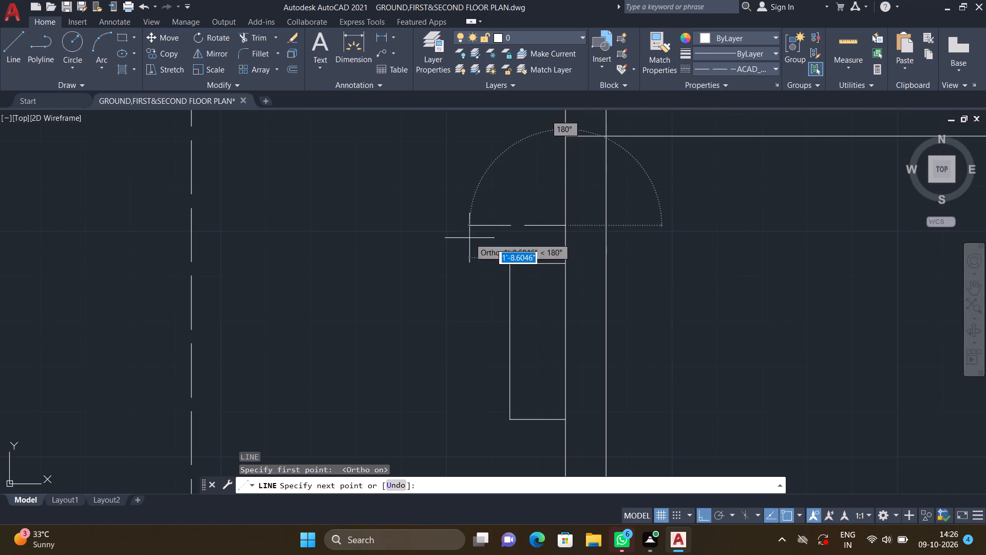
{"action": "scroll", "coordinate": [468, 240], "scroll_direction": "down", "scroll_amount": 2}
{"action": "middle_click_drag", "start_coordinate": [439, 252], "coordinate": [495, 219]}
{"action": "scroll", "coordinate": [492, 231], "scroll_direction": "up", "scroll_amount": 2}
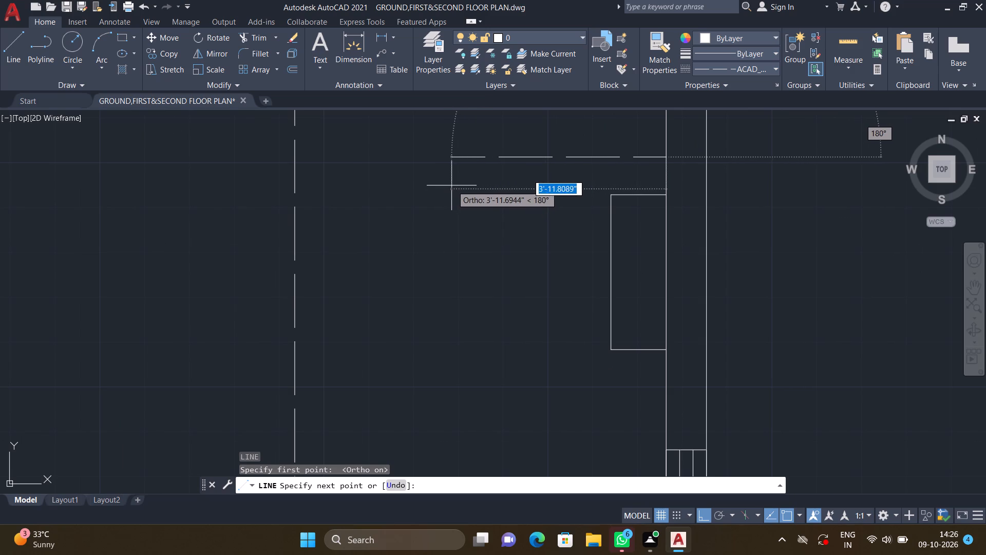
{"action": "left_click", "coordinate": [438, 182]}
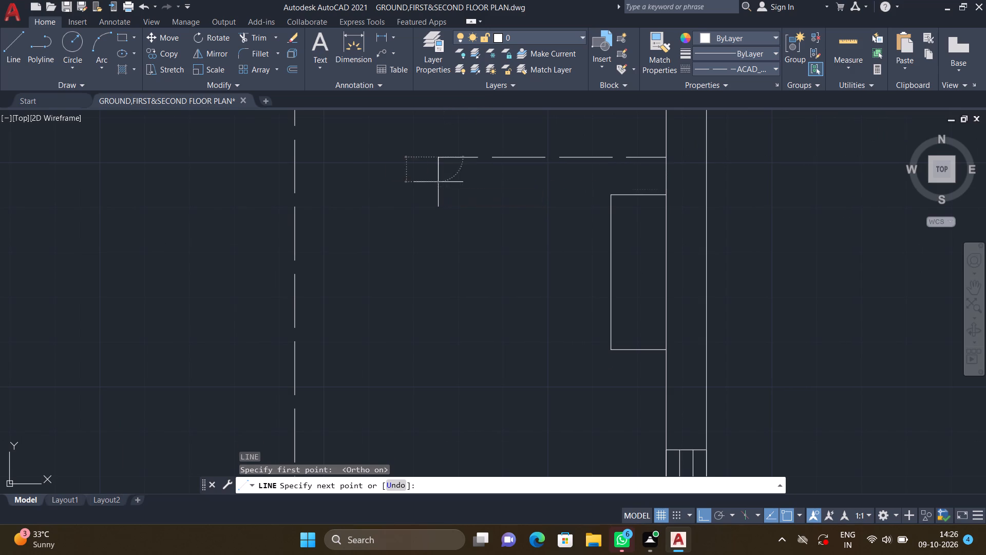
Complete the dashed outline around the small rectangle with a left side about 4'-5" long and a bottom edge about 4'-3" back to the wall.
{"action": "scroll", "coordinate": [439, 277], "scroll_direction": "down", "scroll_amount": 2}
{"action": "middle_click_drag", "start_coordinate": [428, 308], "coordinate": [424, 295]}
{"action": "scroll", "coordinate": [435, 311], "scroll_direction": "up", "scroll_amount": 2}
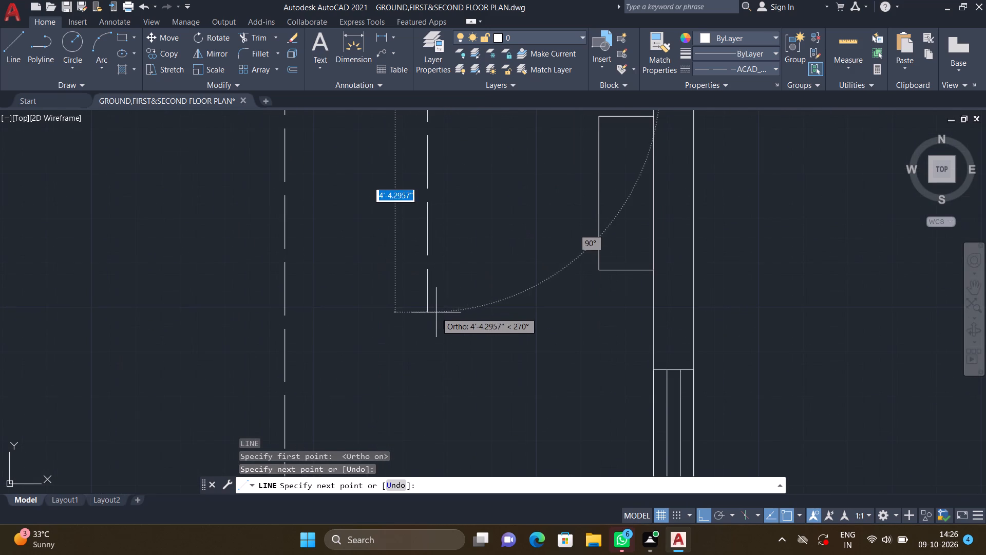
{"action": "scroll", "coordinate": [430, 330], "scroll_direction": "down", "scroll_amount": 1}
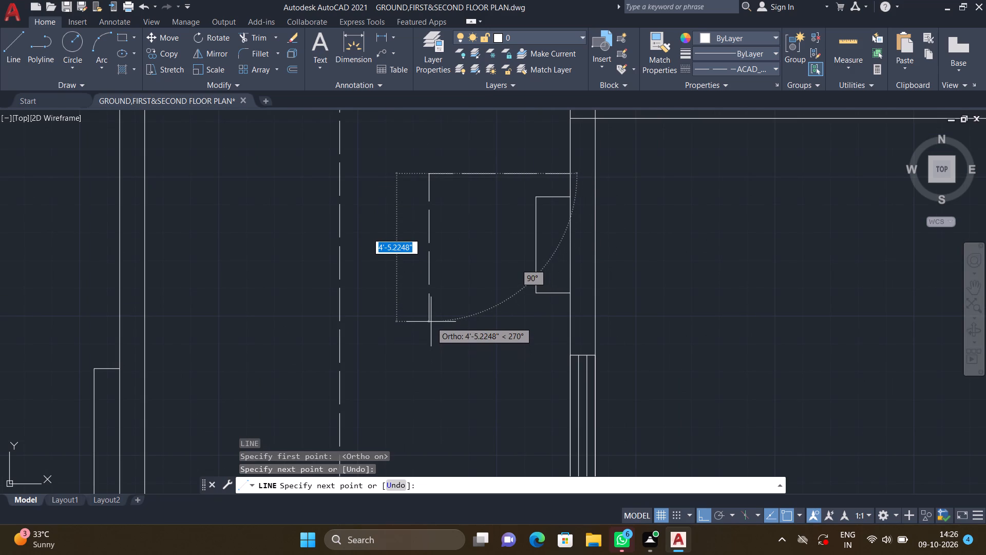
{"action": "left_click", "coordinate": [431, 322]}
{"action": "scroll", "coordinate": [531, 322], "scroll_direction": "up", "scroll_amount": 2}
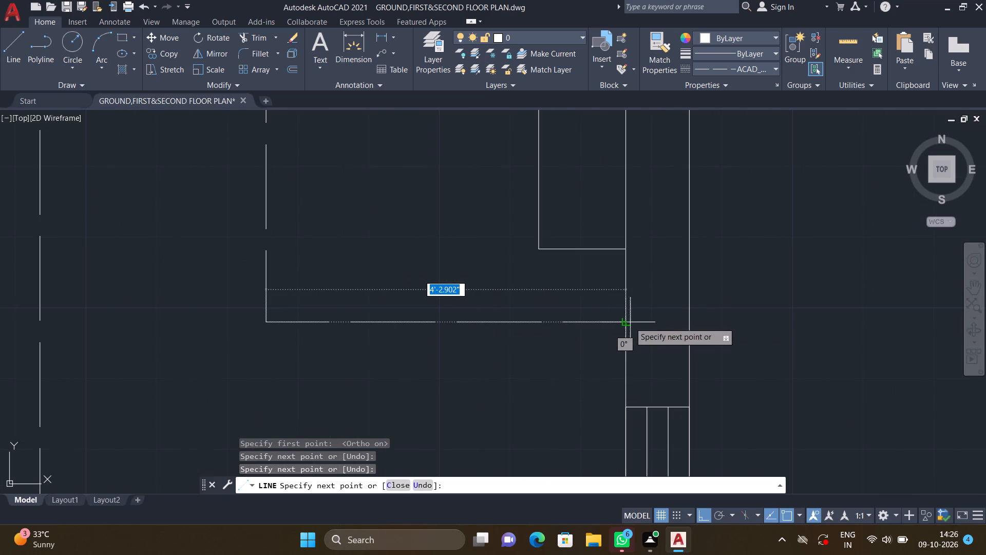
{"action": "left_click", "coordinate": [631, 322]}
{"action": "key", "text": "Return"}
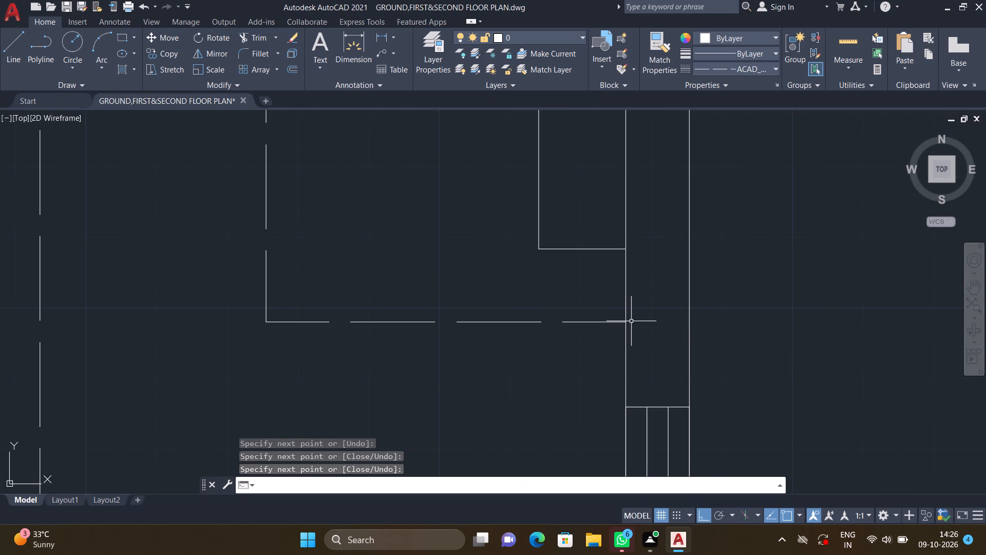
Draw a dashed diagonal from the new outline's upper-left corner to its lower-right corner on the wall, with ortho off.
{"action": "scroll", "coordinate": [614, 323], "scroll_direction": "down", "scroll_amount": 2}
{"action": "middle_click_drag", "start_coordinate": [554, 347], "coordinate": [570, 368]}
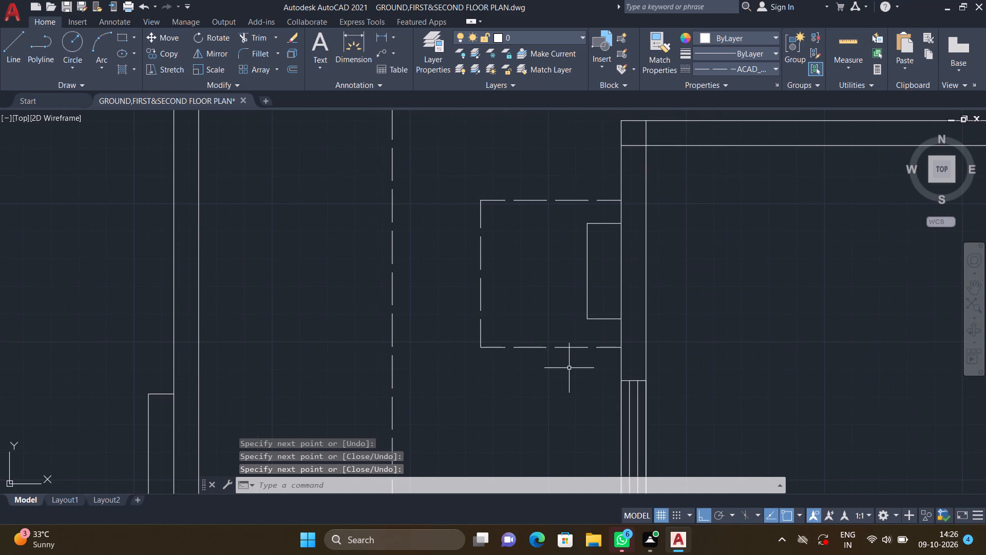
{"action": "middle_click_drag", "start_coordinate": [555, 354], "coordinate": [549, 396]}
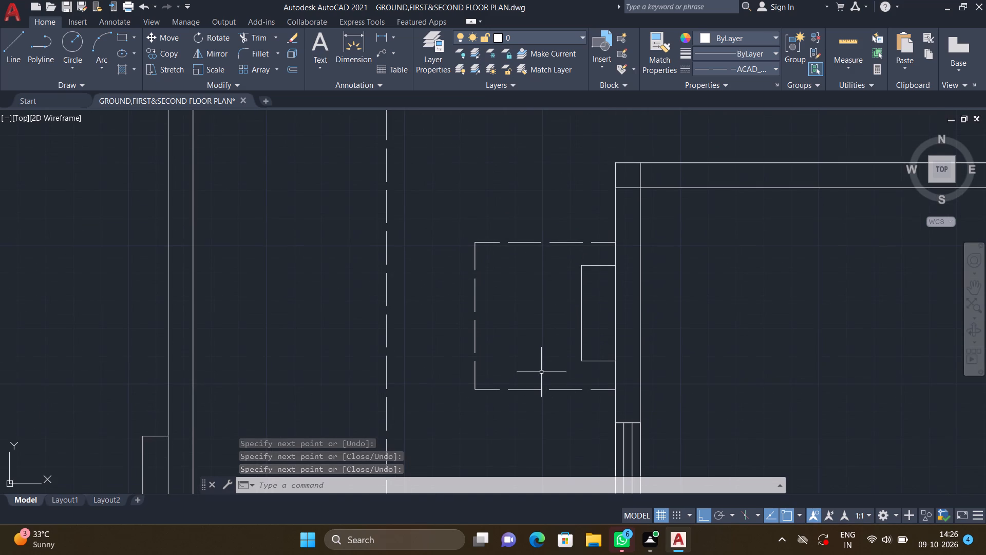
{"action": "key", "text": "l"}
{"action": "key", "text": "Return"}
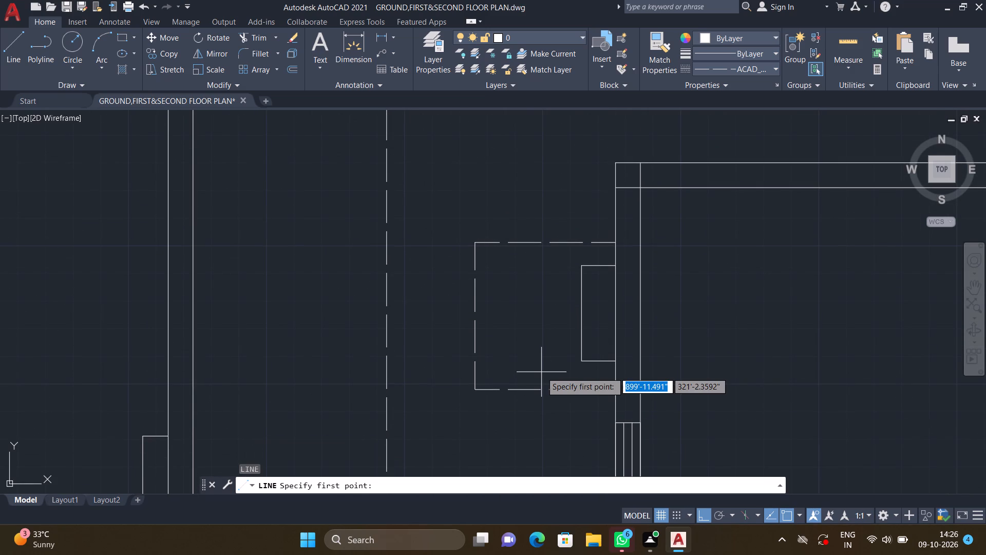
{"action": "key", "text": "F8"}
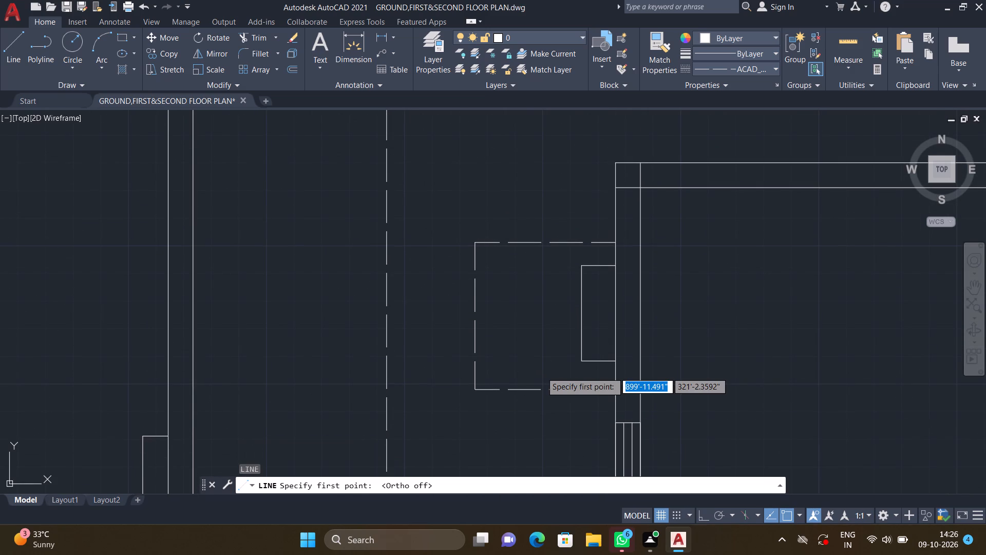
{"action": "scroll", "coordinate": [472, 254], "scroll_direction": "up", "scroll_amount": 2}
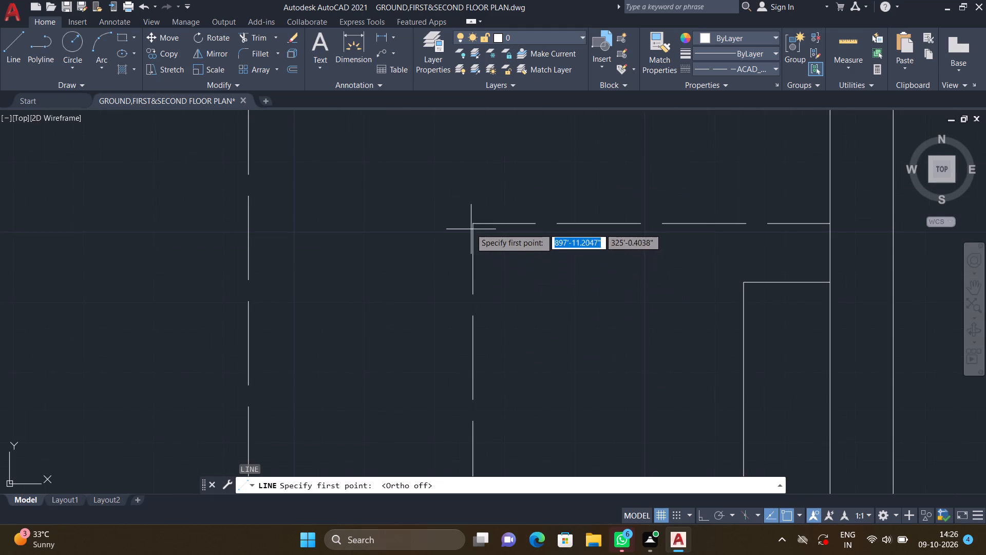
{"action": "left_click_drag", "start_coordinate": [475, 220], "coordinate": [479, 227]}
{"action": "scroll", "coordinate": [564, 319], "scroll_direction": "down", "scroll_amount": 2}
{"action": "middle_click_drag", "start_coordinate": [581, 356], "coordinate": [515, 300]}
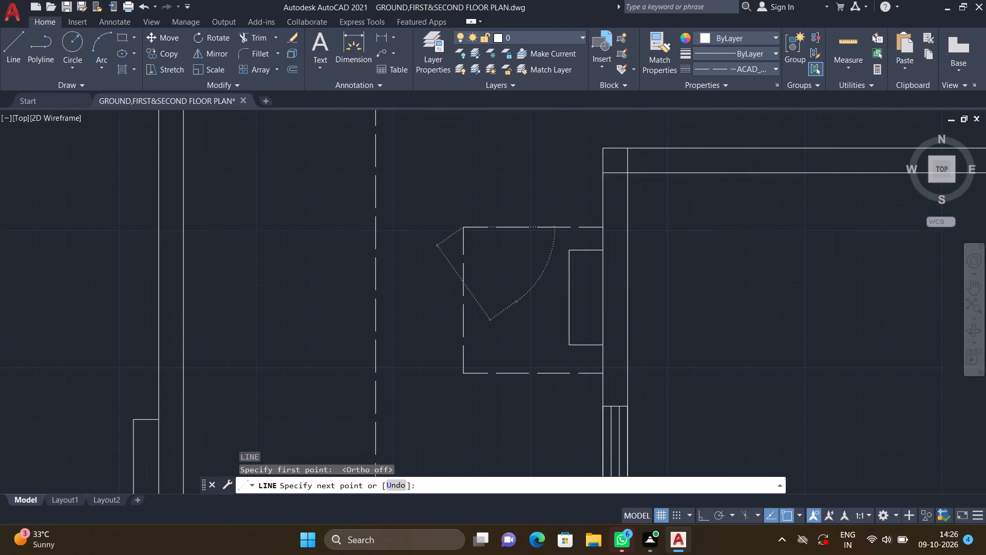
{"action": "scroll", "coordinate": [585, 357], "scroll_direction": "up", "scroll_amount": 1}
{"action": "left_click", "coordinate": [612, 382]}
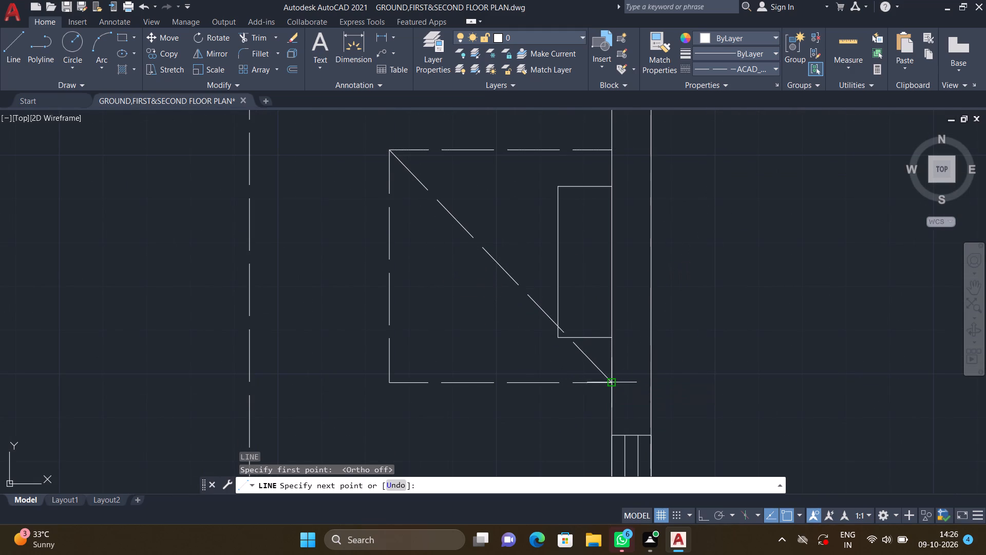
{"action": "key", "text": "Return"}
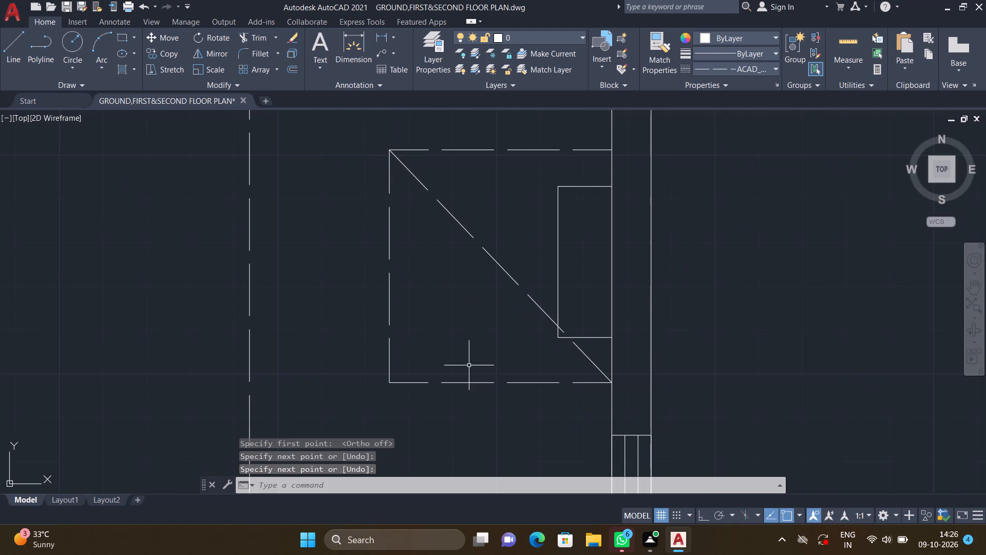
Draw the crossing dashed diagonal from the outline's lower-left corner to its upper-right corner on the wall.
{"action": "key", "text": "space"}
{"action": "double_click", "coordinate": [387, 382]}
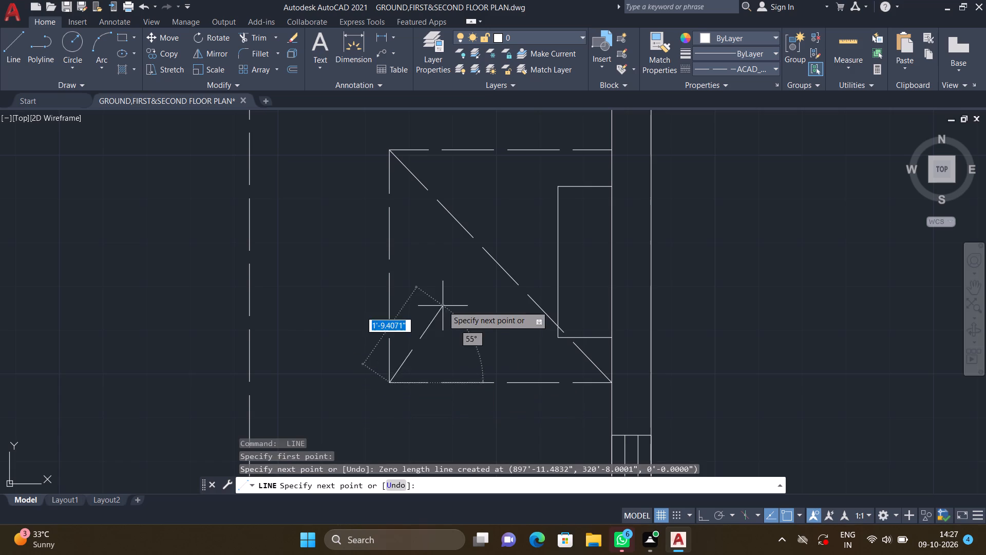
{"action": "scroll", "coordinate": [445, 304], "scroll_direction": "down", "scroll_amount": 2}
{"action": "middle_click_drag", "start_coordinate": [463, 279], "coordinate": [445, 324]}
{"action": "scroll", "coordinate": [489, 300], "scroll_direction": "up", "scroll_amount": 3}
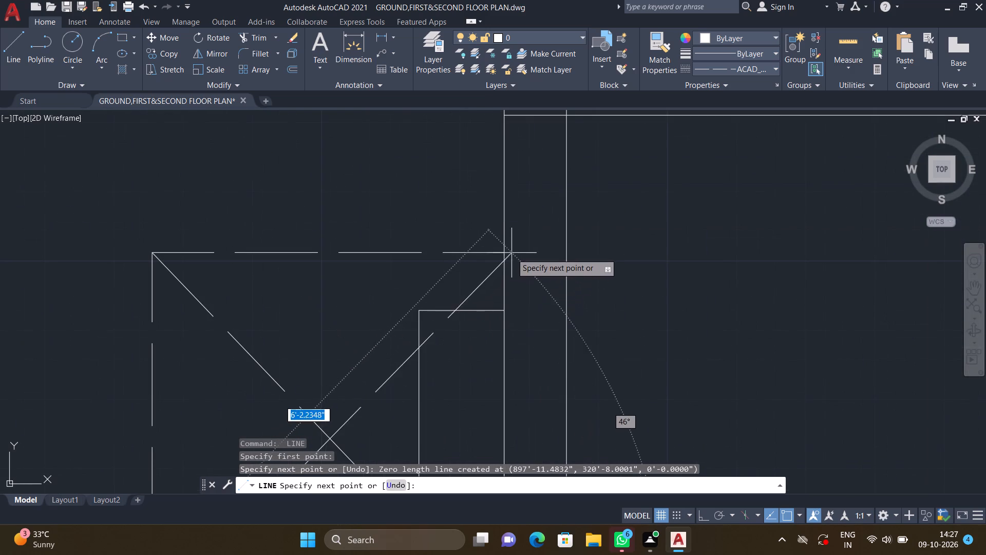
{"action": "scroll", "coordinate": [497, 259], "scroll_direction": "up", "scroll_amount": 3}
{"action": "left_click", "coordinate": [522, 230]}
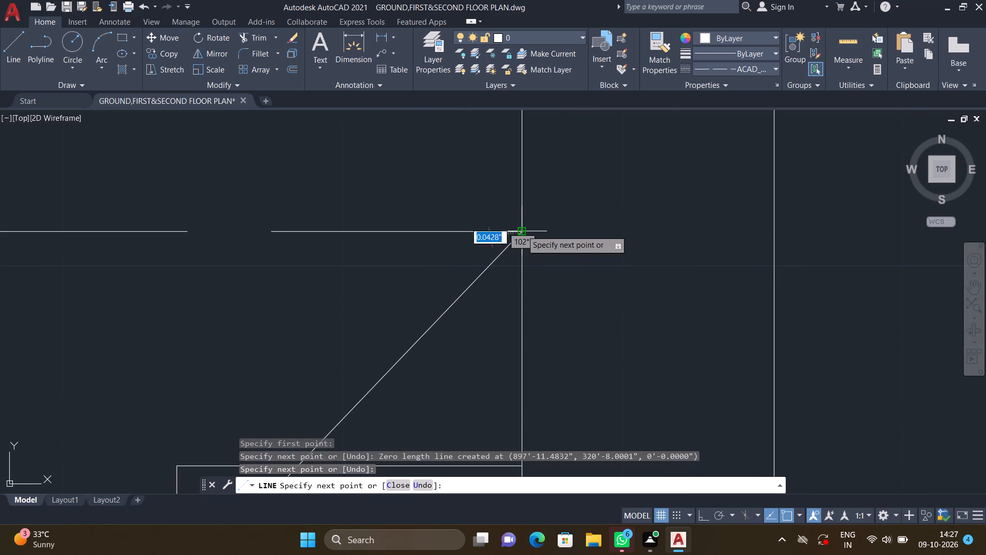
{"action": "key", "text": "Return"}
Draw a dashed diagonal from the upper-left to the lower-right inner corner of the lower compartment in the plan's upper-right projection.
{"action": "scroll", "coordinate": [531, 266], "scroll_direction": "down", "scroll_amount": 4}
{"action": "scroll", "coordinate": [519, 346], "scroll_direction": "down", "scroll_amount": 2}
{"action": "middle_click_drag", "start_coordinate": [509, 335], "coordinate": [477, 285]}
{"action": "scroll", "coordinate": [477, 285], "scroll_direction": "down", "scroll_amount": 2}
{"action": "middle_click_drag", "start_coordinate": [466, 326], "coordinate": [443, 284]}
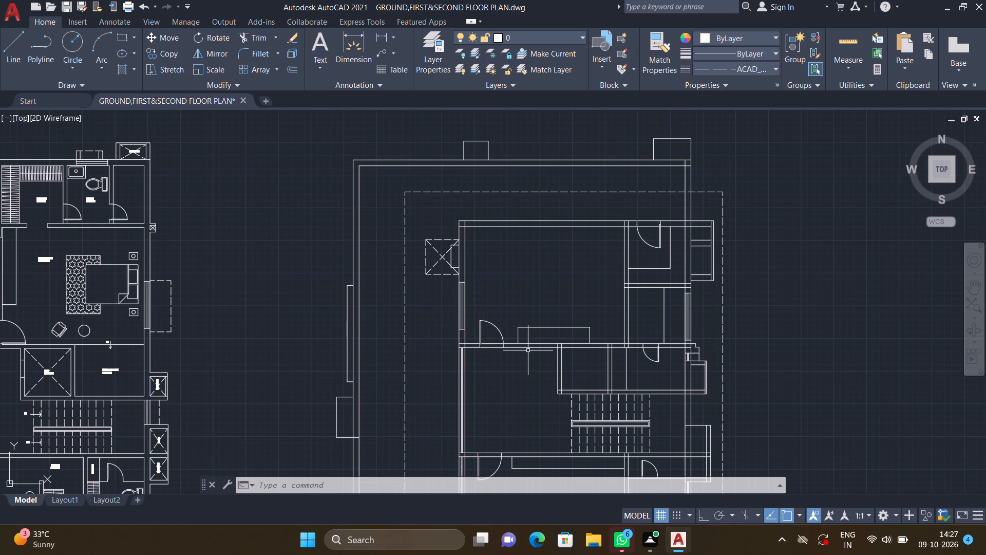
{"action": "middle_click_drag", "start_coordinate": [520, 350], "coordinate": [449, 346]}
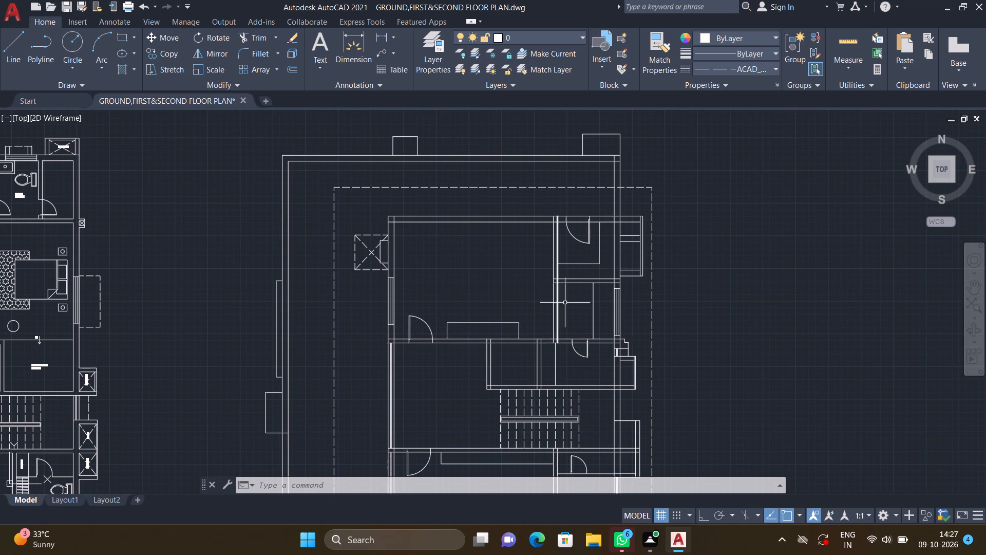
{"action": "scroll", "coordinate": [627, 243], "scroll_direction": "up", "scroll_amount": 3}
{"action": "key", "text": "l"}
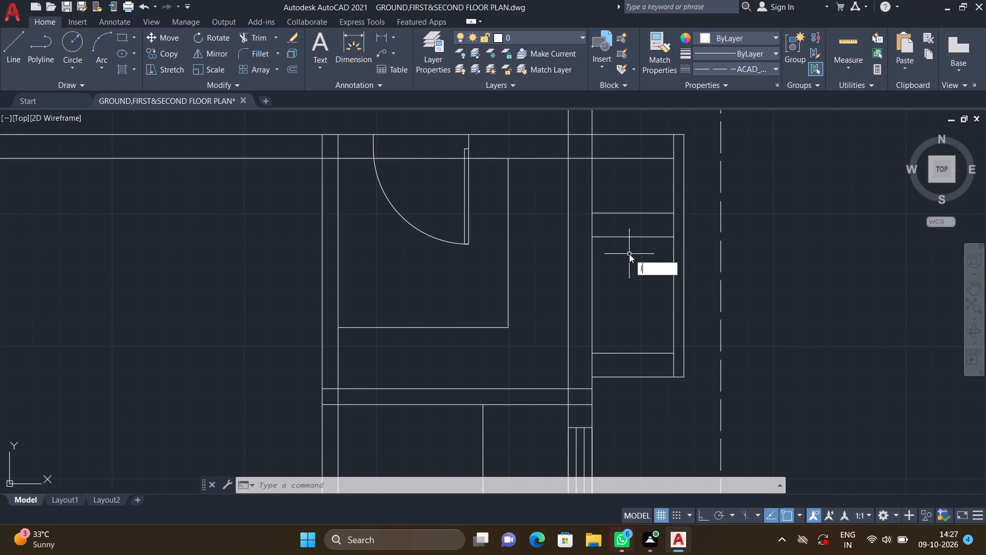
{"action": "key", "text": "Return"}
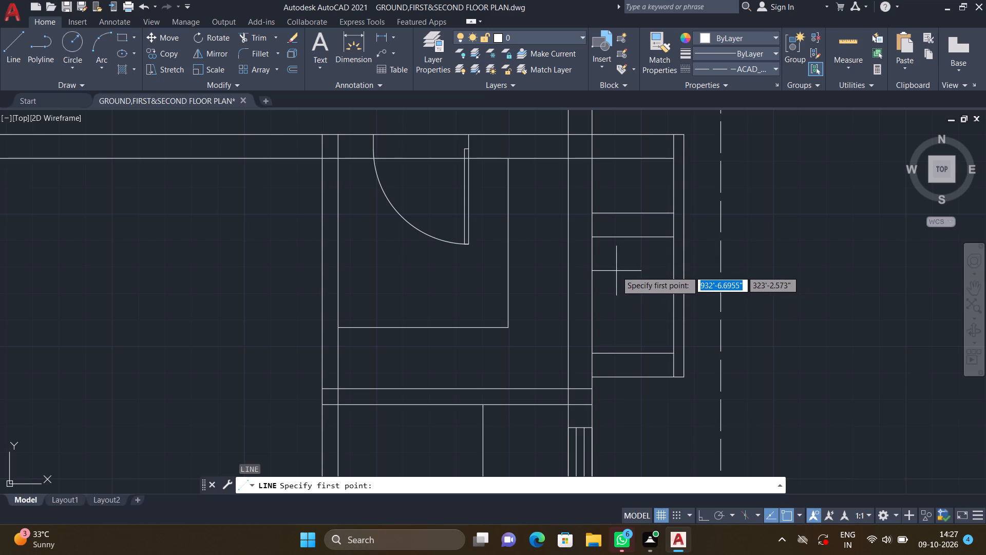
{"action": "left_click", "coordinate": [591, 237]}
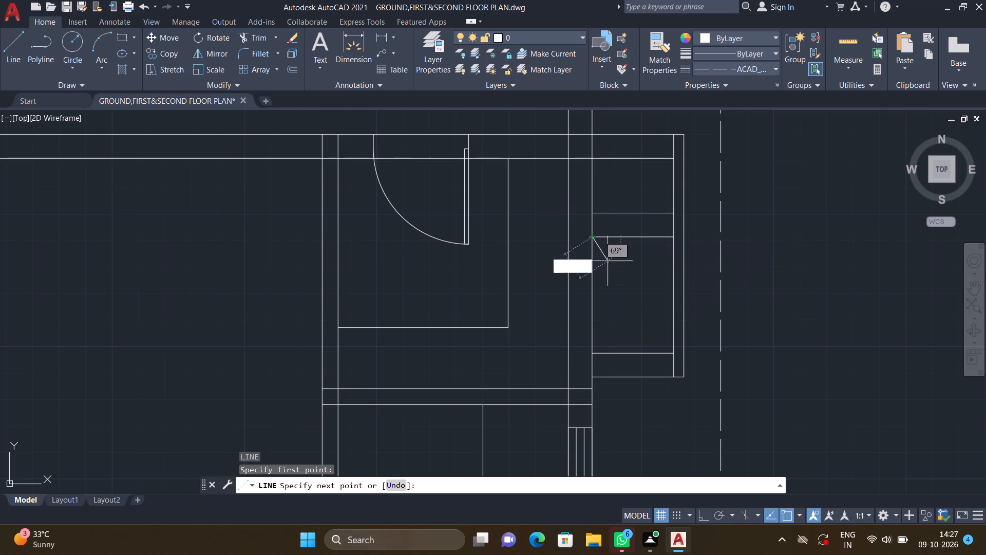
{"action": "scroll", "coordinate": [660, 337], "scroll_direction": "up", "scroll_amount": 2}
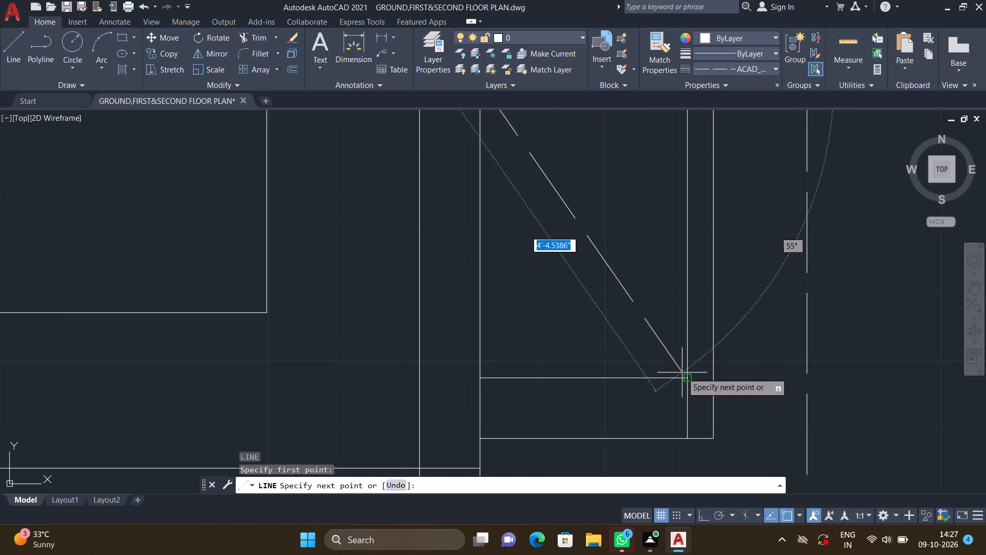
{"action": "left_click", "coordinate": [688, 379]}
{"action": "key", "text": "Return"}
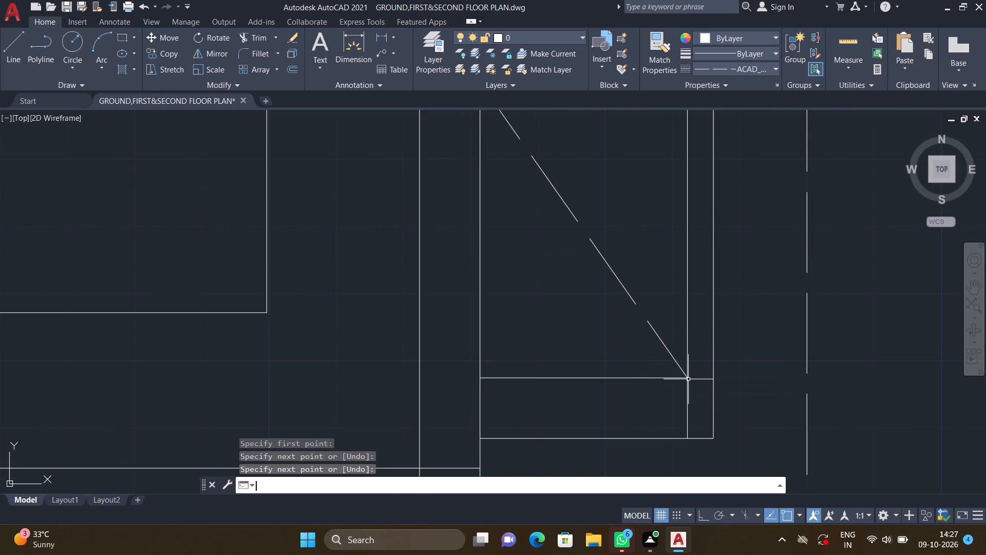
Draw the crossing dashed diagonal from the lower-left to the upper-right inner corner of the upper-right projection's lower compartment.
{"action": "scroll", "coordinate": [638, 395], "scroll_direction": "down", "scroll_amount": 3}
{"action": "middle_click_drag", "start_coordinate": [558, 365], "coordinate": [542, 366]}
{"action": "scroll", "coordinate": [566, 365], "scroll_direction": "up", "scroll_amount": 2}
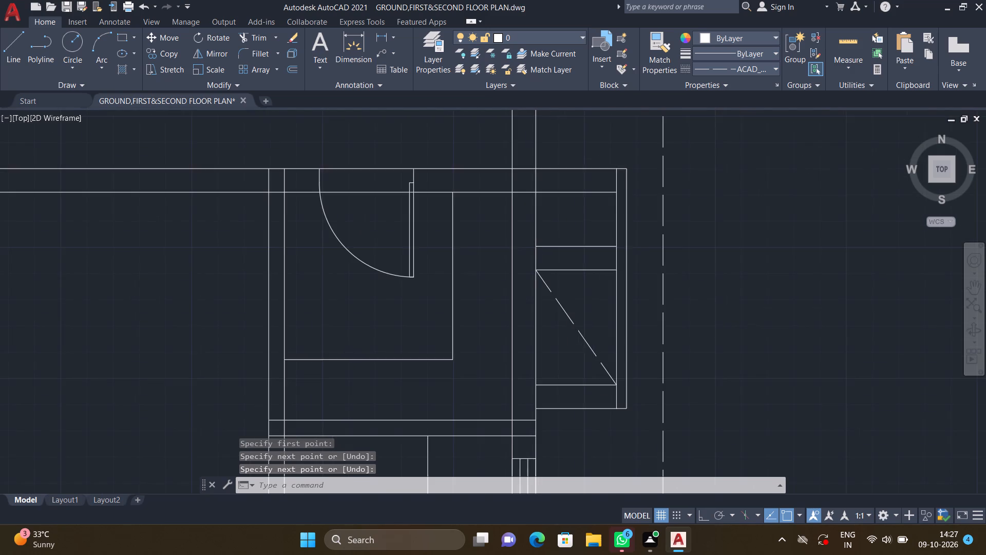
{"action": "key", "text": "l"}
{"action": "key", "text": "Return"}
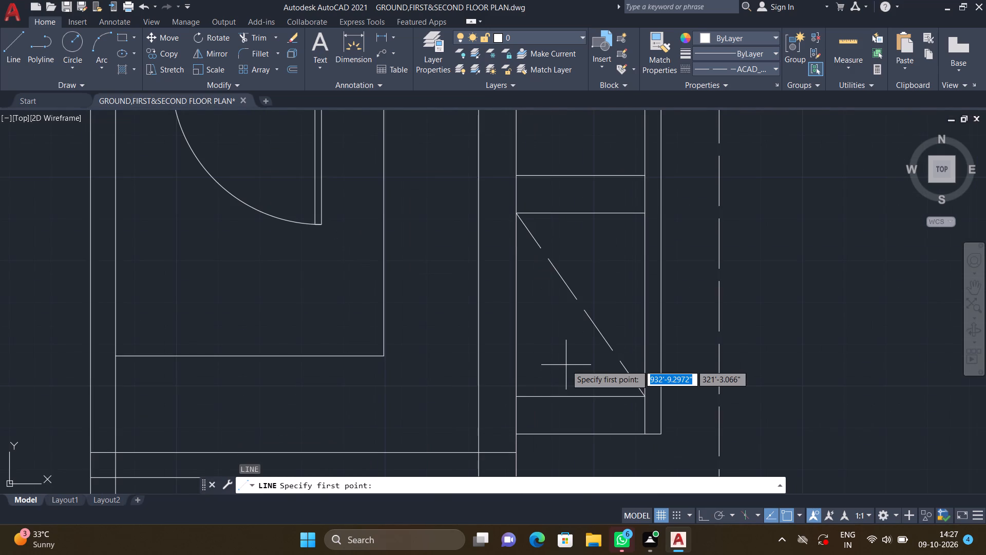
{"action": "left_click", "coordinate": [516, 395]}
{"action": "scroll", "coordinate": [584, 316], "scroll_direction": "down", "scroll_amount": 1}
{"action": "middle_click_drag", "start_coordinate": [588, 272], "coordinate": [559, 293]}
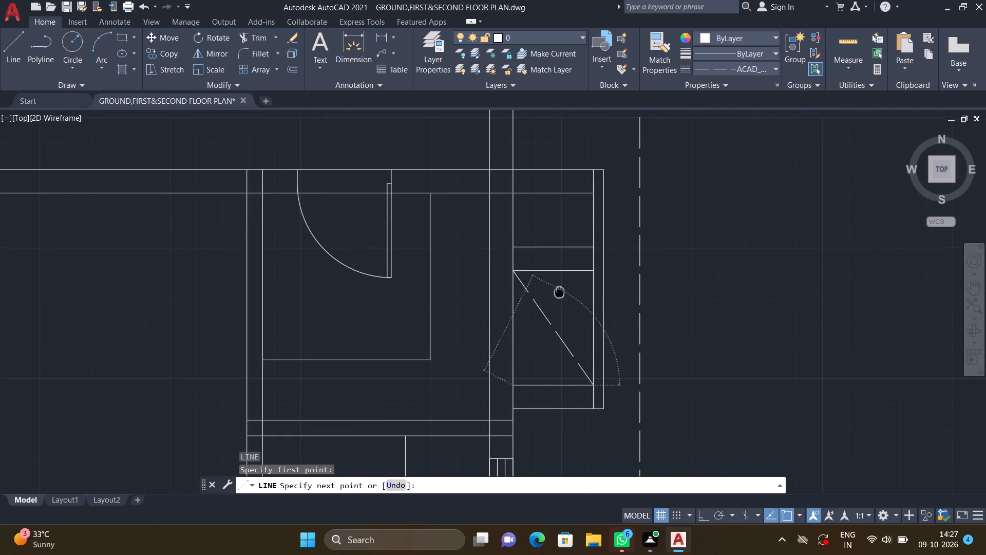
{"action": "scroll", "coordinate": [597, 287], "scroll_direction": "up", "scroll_amount": 2}
{"action": "left_click", "coordinate": [586, 253]}
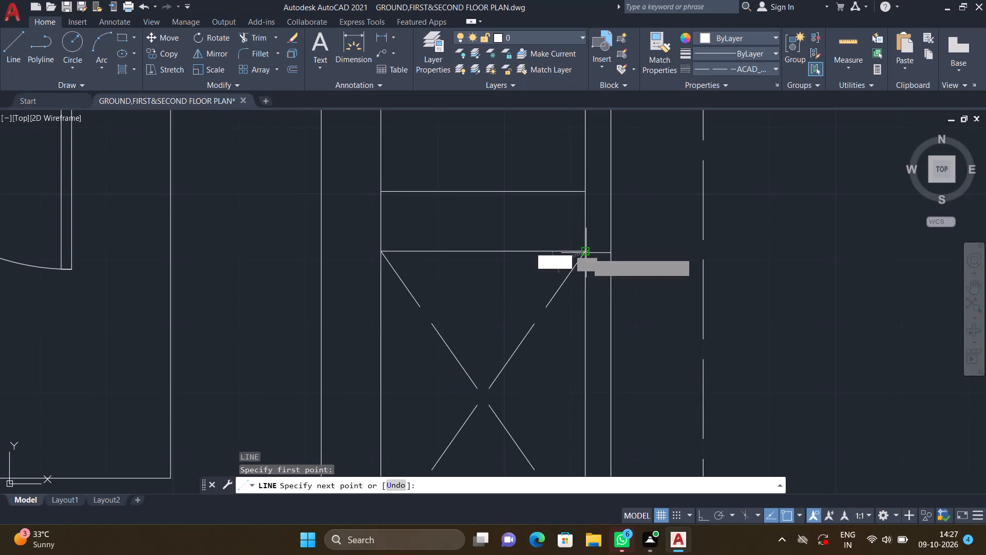
{"action": "key", "text": "Return"}
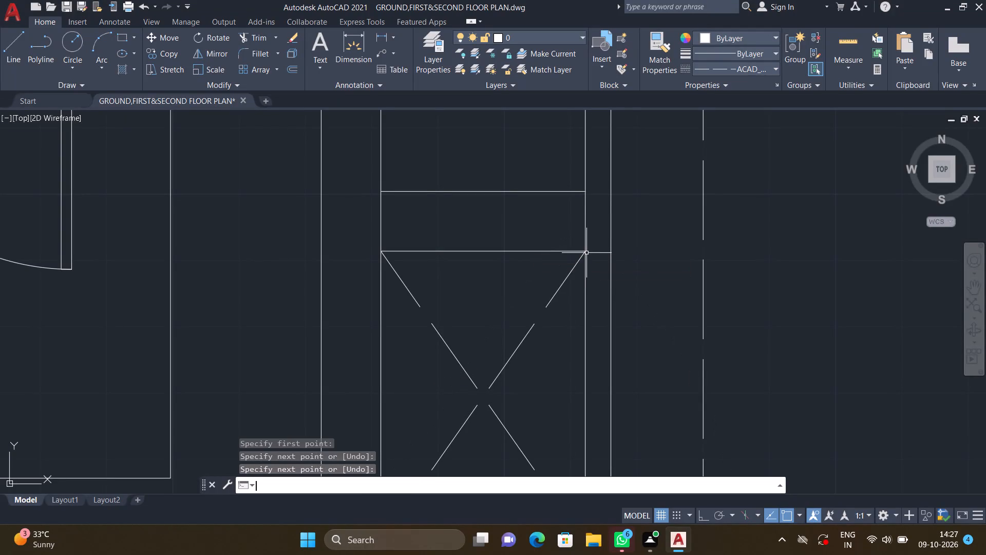
Draw a dashed diagonal from the upper-left to the lower-right inner corner of the upper compartment in the projection beside the staircase.
{"action": "scroll", "coordinate": [590, 258], "scroll_direction": "down", "scroll_amount": 3}
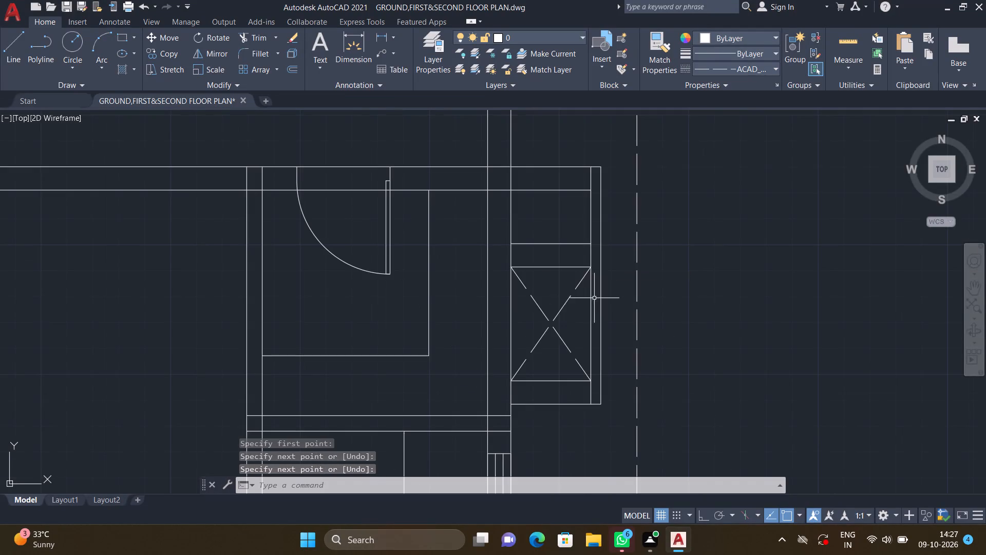
{"action": "middle_click_drag", "start_coordinate": [581, 282], "coordinate": [564, 218]}
{"action": "scroll", "coordinate": [567, 227], "scroll_direction": "down", "scroll_amount": 1}
{"action": "middle_click_drag", "start_coordinate": [568, 345], "coordinate": [545, 203]}
{"action": "scroll", "coordinate": [547, 205], "scroll_direction": "down", "scroll_amount": 3}
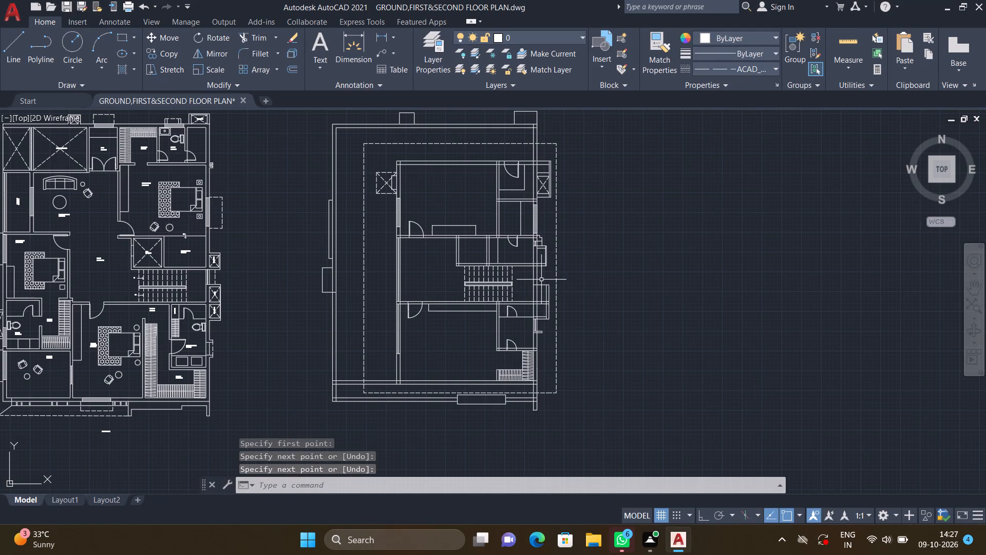
{"action": "middle_click_drag", "start_coordinate": [543, 309], "coordinate": [538, 297]}
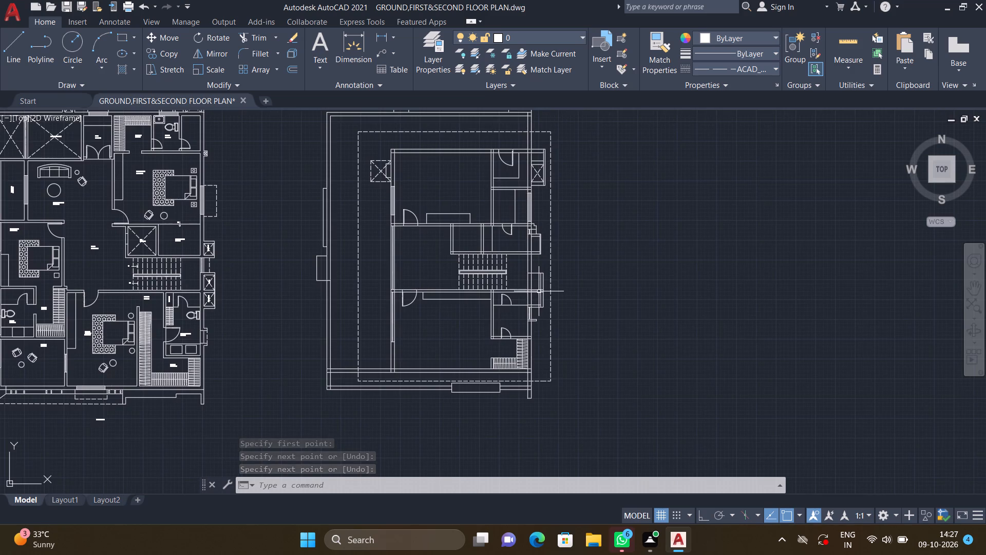
{"action": "scroll", "coordinate": [539, 289], "scroll_direction": "up", "scroll_amount": 2}
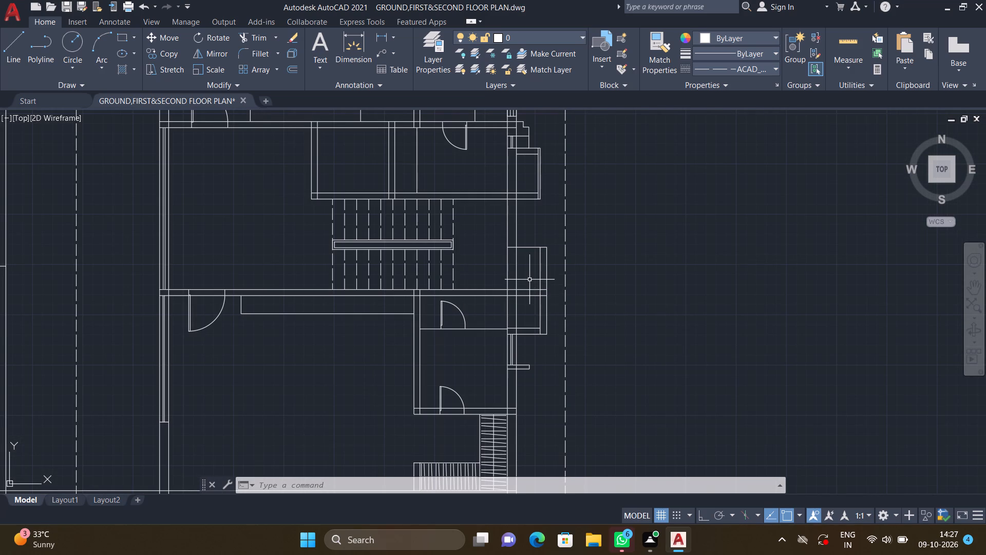
{"action": "scroll", "coordinate": [529, 278], "scroll_direction": "up", "scroll_amount": 2}
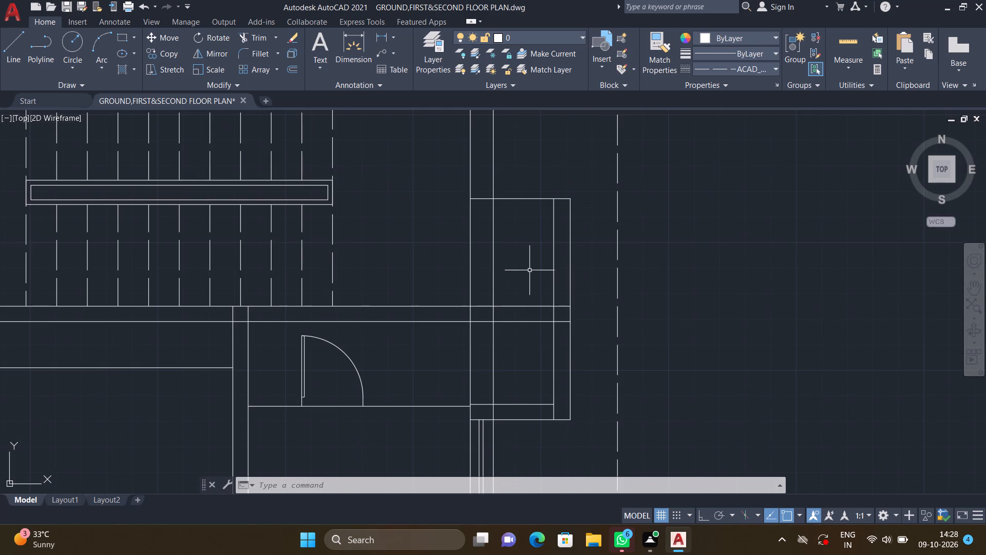
{"action": "key", "text": "l"}
{"action": "key", "text": "Return"}
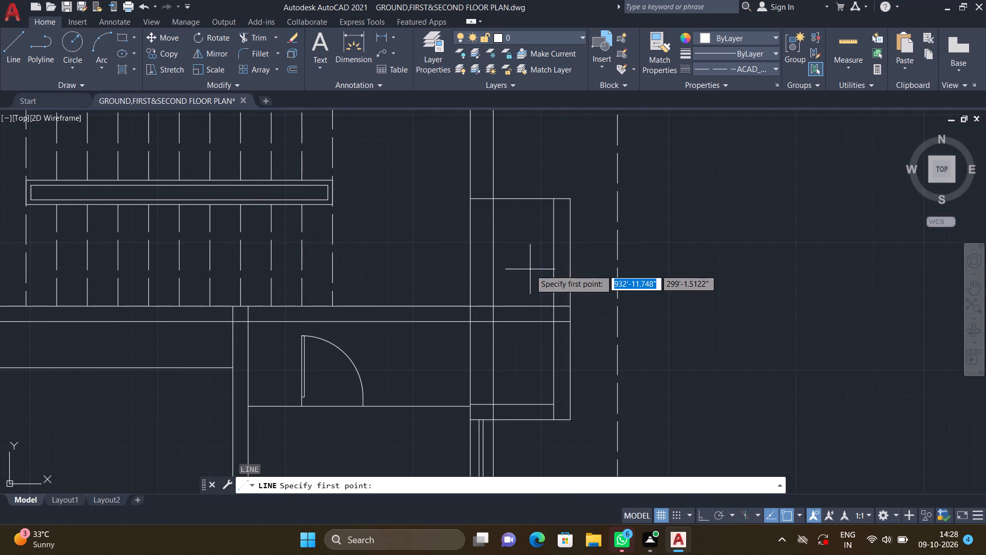
{"action": "left_click", "coordinate": [490, 196]}
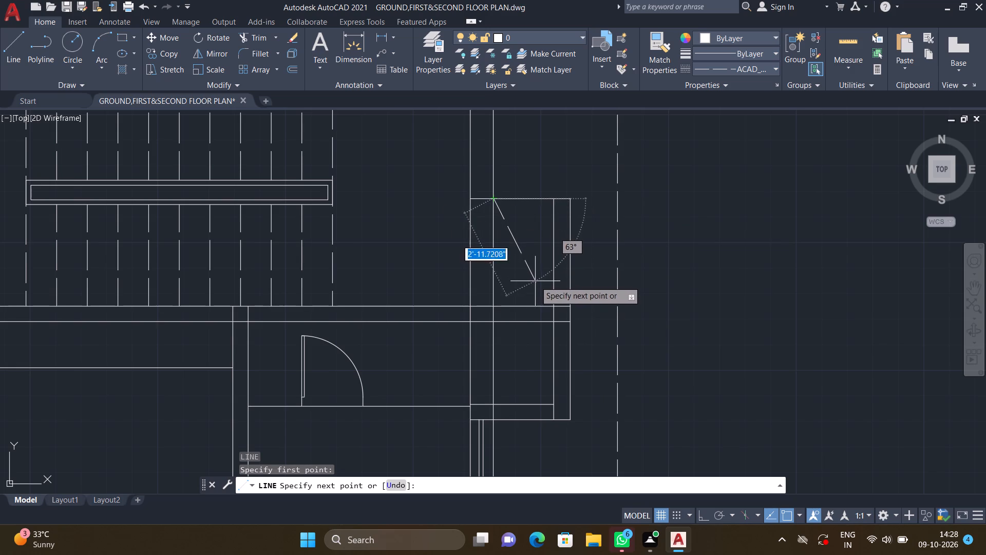
{"action": "scroll", "coordinate": [544, 289], "scroll_direction": "up", "scroll_amount": 3}
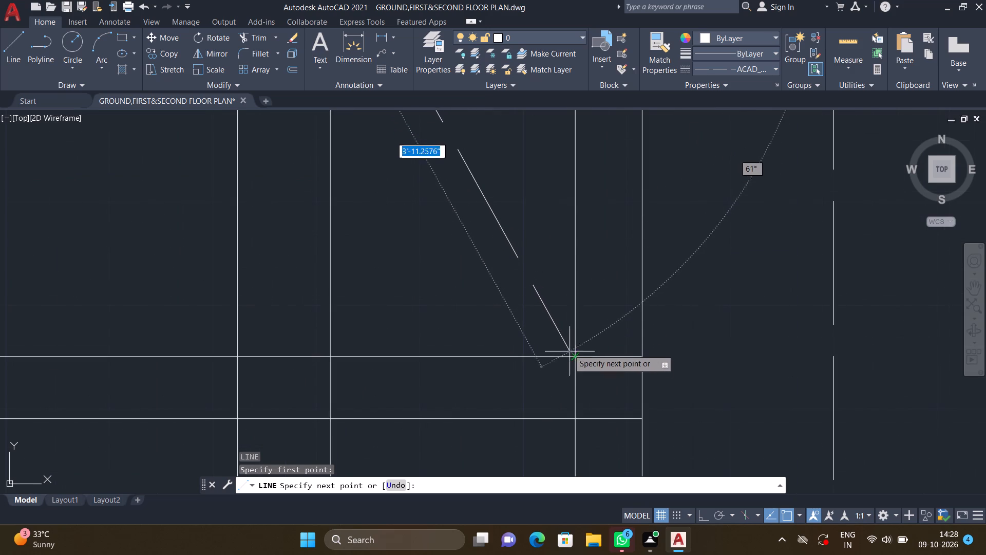
{"action": "left_click", "coordinate": [572, 356]}
{"action": "key", "text": "Return"}
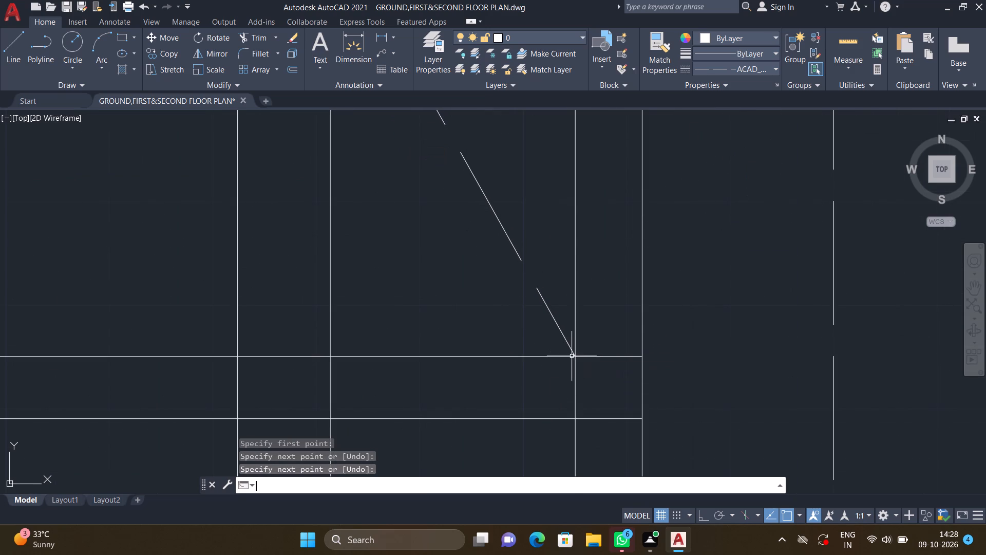
Draw the crossing dashed diagonal from the upper-right to the lower-left inner corner of that upper compartment beside the staircase.
{"action": "scroll", "coordinate": [541, 352], "scroll_direction": "down", "scroll_amount": 2}
{"action": "middle_click_drag", "start_coordinate": [509, 318], "coordinate": [454, 356]}
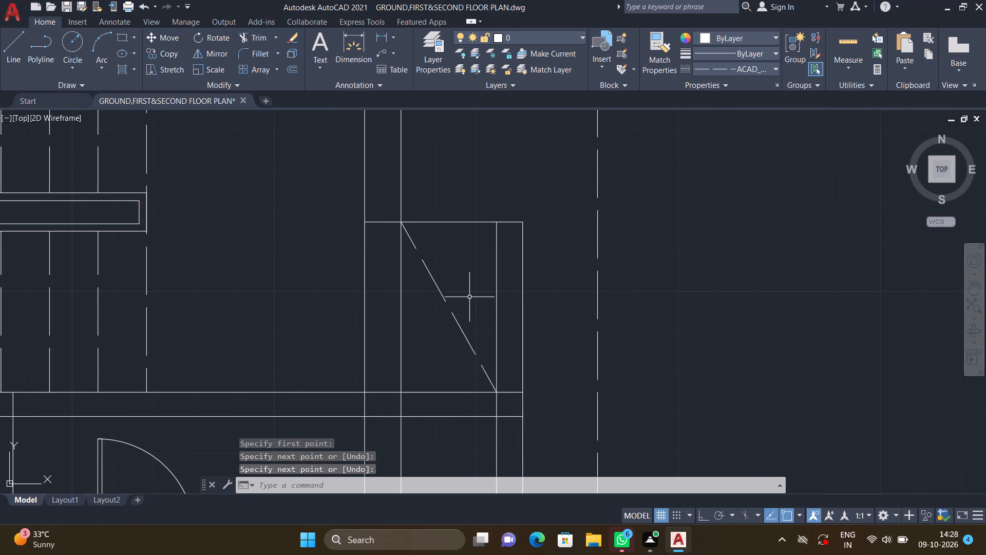
{"action": "key", "text": "l"}
{"action": "key", "text": "Return"}
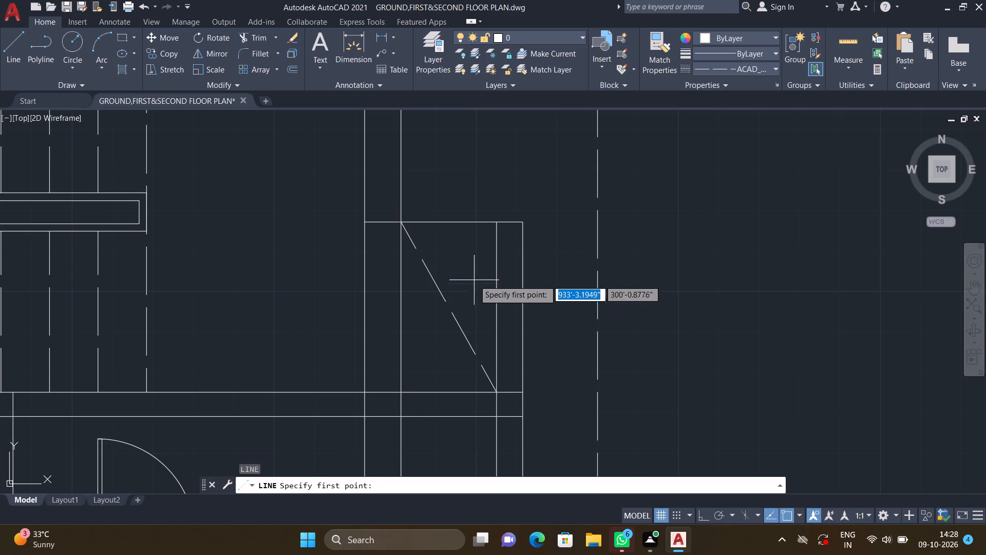
{"action": "left_click", "coordinate": [494, 224]}
{"action": "scroll", "coordinate": [462, 292], "scroll_direction": "down", "scroll_amount": 2}
{"action": "middle_click_drag", "start_coordinate": [447, 315], "coordinate": [448, 296]}
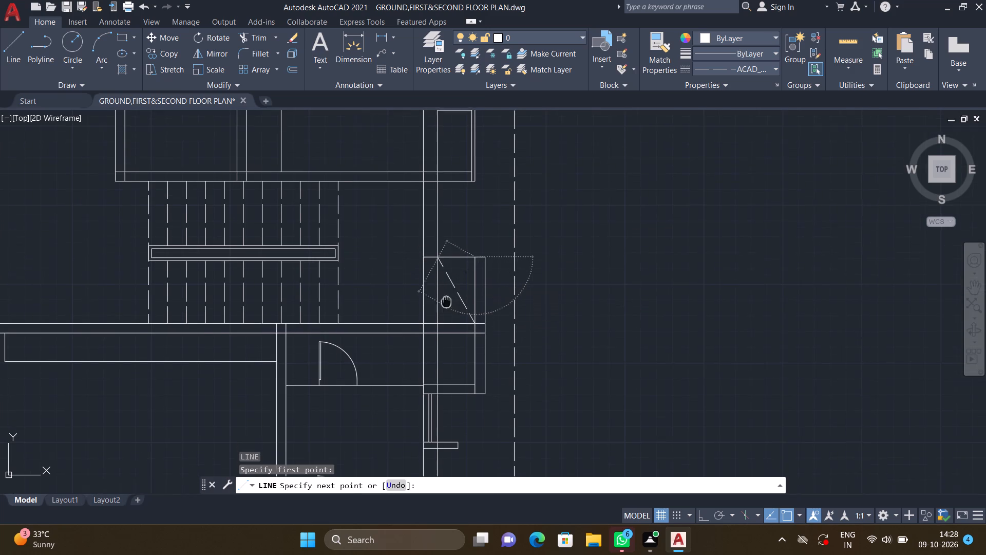
{"action": "middle_click_drag", "start_coordinate": [448, 296], "coordinate": [453, 288]}
{"action": "scroll", "coordinate": [462, 283], "scroll_direction": "up", "scroll_amount": 3}
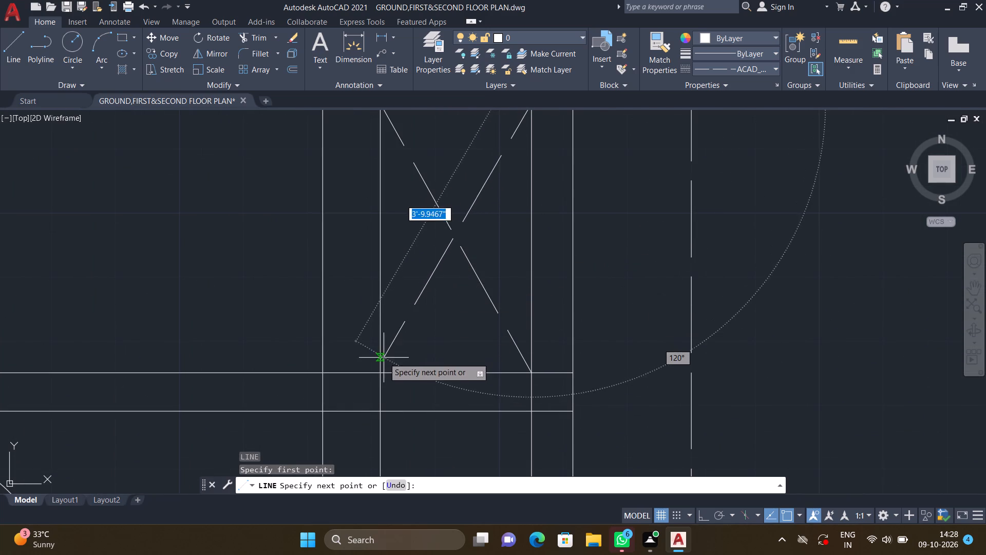
{"action": "left_click", "coordinate": [378, 372]}
{"action": "key", "text": "Return"}
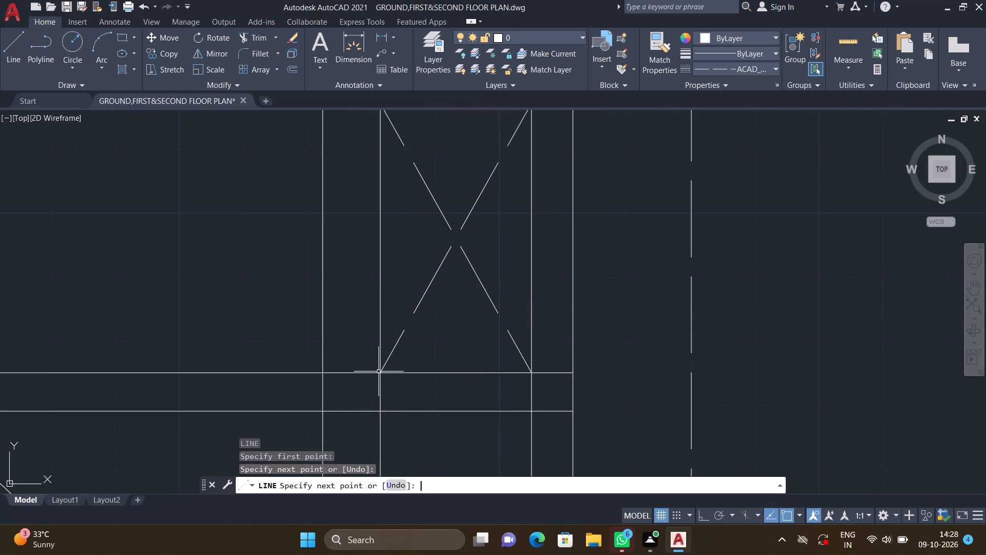
Draw a dashed diagonal from the upper-left to the lower-right inner corner of the same projection's lower compartment.
{"action": "scroll", "coordinate": [415, 358], "scroll_direction": "down", "scroll_amount": 2}
{"action": "middle_click_drag", "start_coordinate": [437, 294], "coordinate": [420, 335]}
{"action": "scroll", "coordinate": [440, 304], "scroll_direction": "up", "scroll_amount": 3}
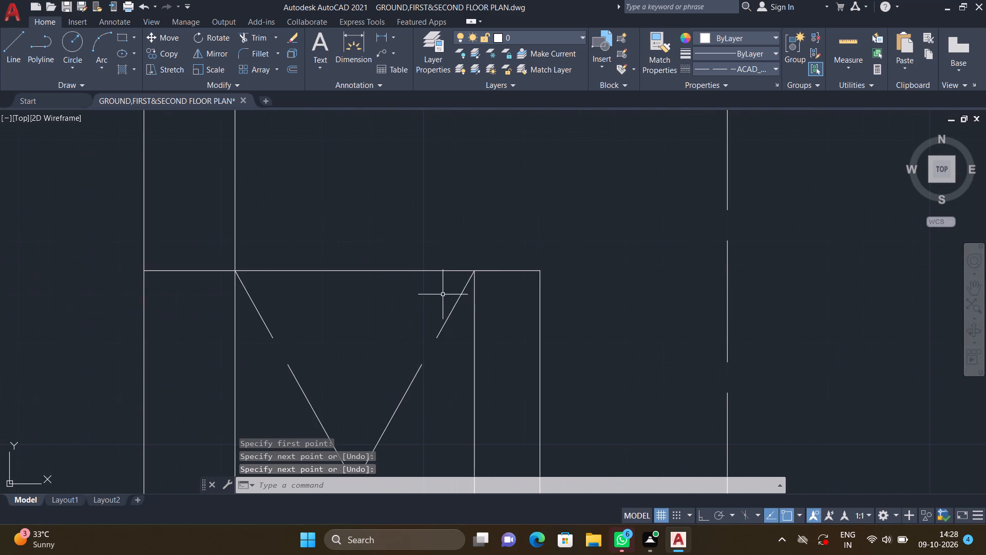
{"action": "scroll", "coordinate": [473, 283], "scroll_direction": "up", "scroll_amount": 3}
{"action": "scroll", "coordinate": [465, 294], "scroll_direction": "down", "scroll_amount": 6}
{"action": "middle_click_drag", "start_coordinate": [411, 347], "coordinate": [434, 267]}
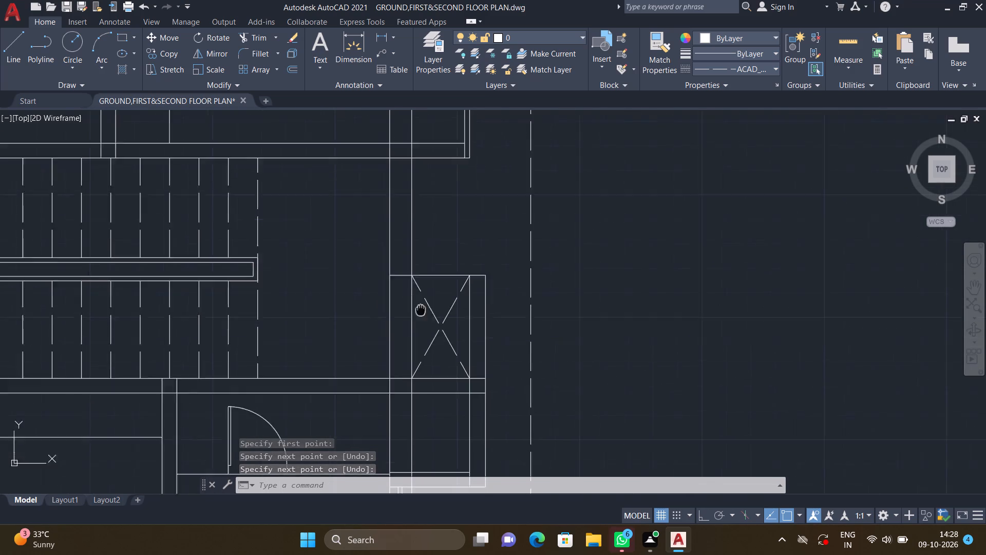
{"action": "middle_click_drag", "start_coordinate": [434, 267], "coordinate": [444, 237]}
{"action": "scroll", "coordinate": [448, 249], "scroll_direction": "down", "scroll_amount": 3}
{"action": "scroll", "coordinate": [451, 286], "scroll_direction": "up", "scroll_amount": 4}
{"action": "middle_click_drag", "start_coordinate": [453, 275], "coordinate": [469, 246]}
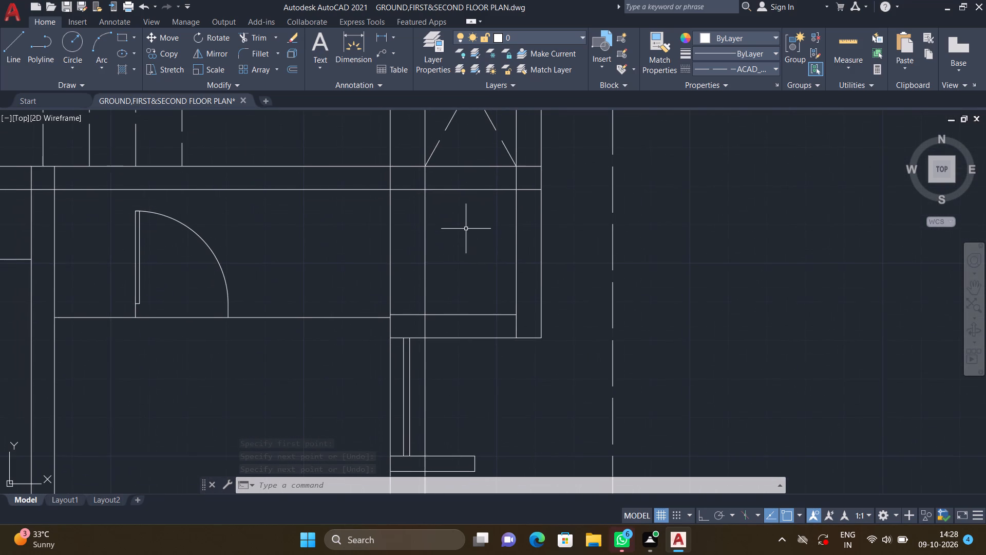
{"action": "scroll", "coordinate": [466, 226], "scroll_direction": "up", "scroll_amount": 2}
{"action": "key", "text": "l"}
{"action": "key", "text": "Return"}
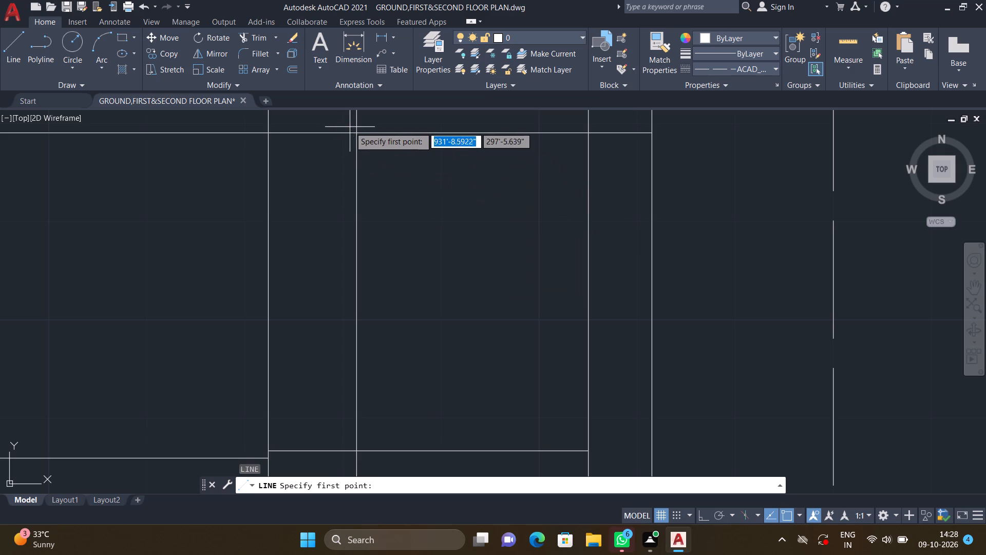
{"action": "left_click_drag", "start_coordinate": [356, 131], "coordinate": [361, 138]}
{"action": "scroll", "coordinate": [418, 215], "scroll_direction": "down", "scroll_amount": 2}
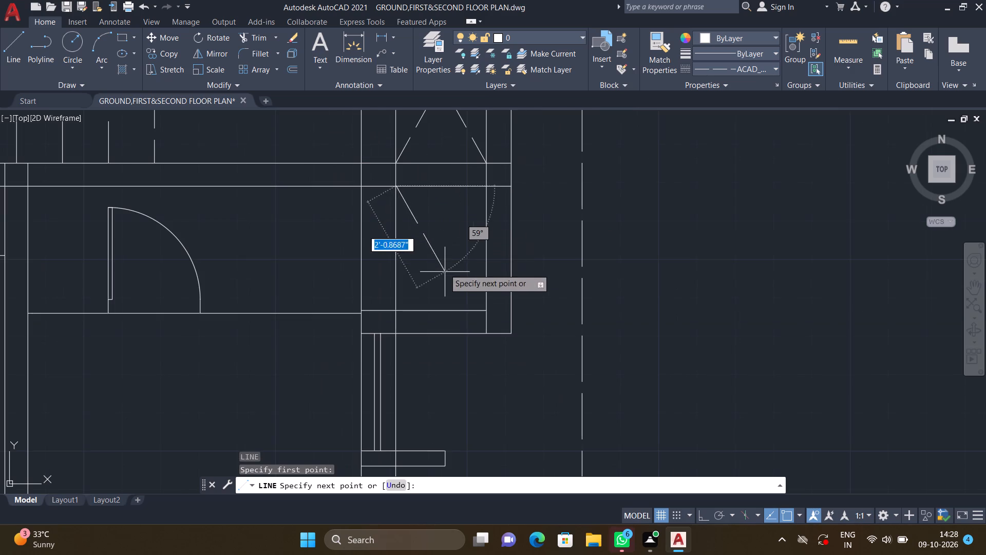
{"action": "middle_click_drag", "start_coordinate": [447, 256], "coordinate": [458, 267]}
{"action": "scroll", "coordinate": [469, 283], "scroll_direction": "up", "scroll_amount": 2}
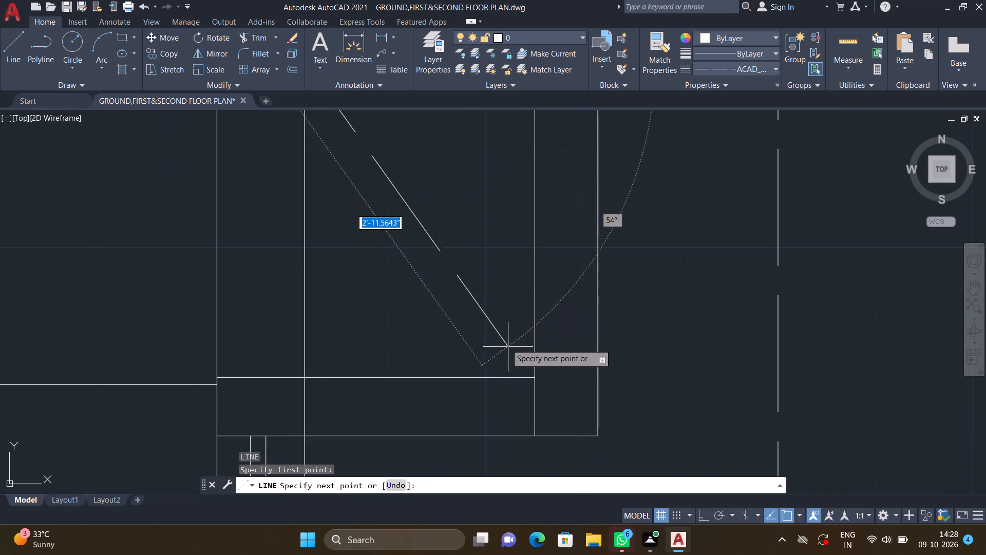
{"action": "left_click", "coordinate": [534, 377]}
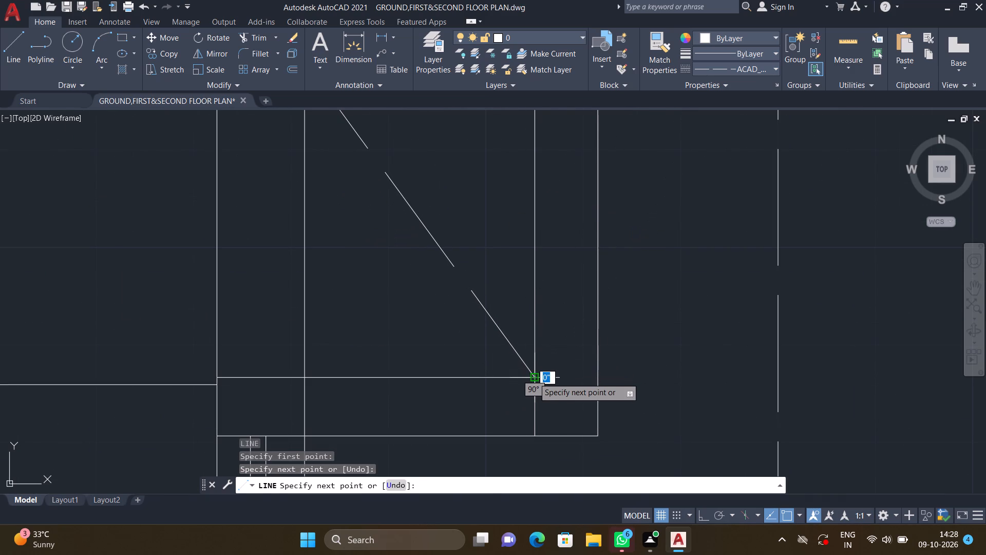
{"action": "key", "text": "Return"}
Draw the crossing dashed diagonal, about 3'-4" long, from the lower compartment's lower-left to its upper-right inner corner.
{"action": "scroll", "coordinate": [494, 348], "scroll_direction": "down", "scroll_amount": 2}
{"action": "middle_click_drag", "start_coordinate": [470, 344], "coordinate": [527, 338]}
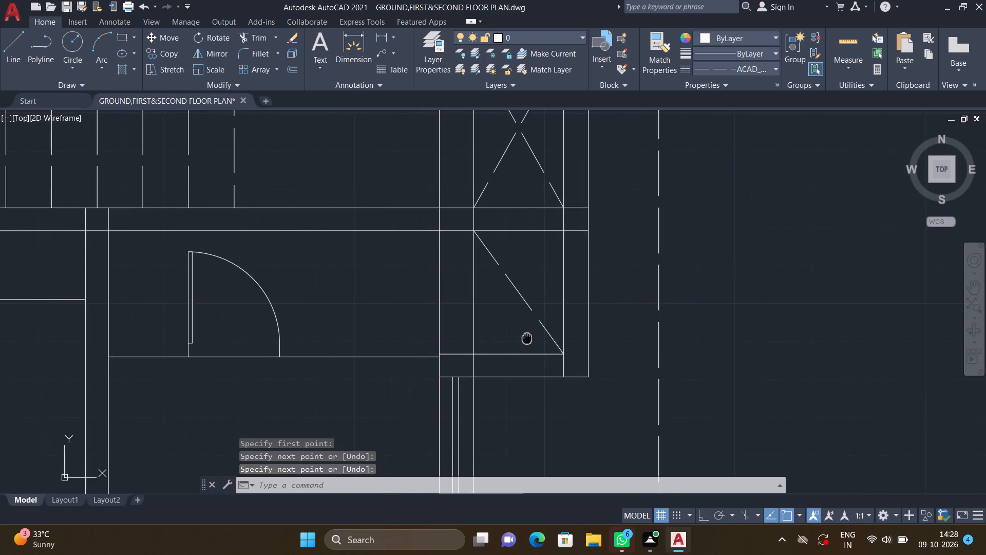
{"action": "scroll", "coordinate": [510, 327], "scroll_direction": "up", "scroll_amount": 1}
{"action": "key", "text": "l"}
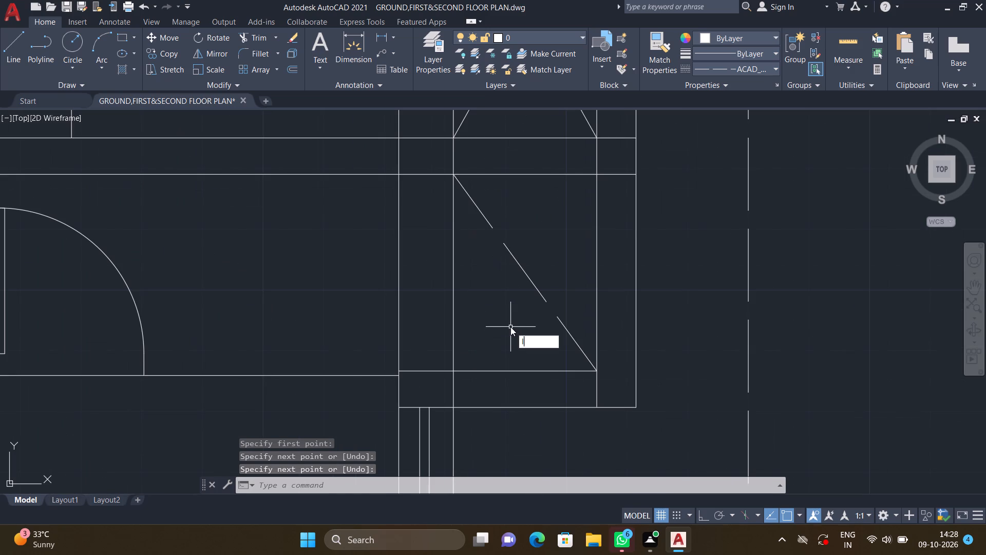
{"action": "key", "text": "Return"}
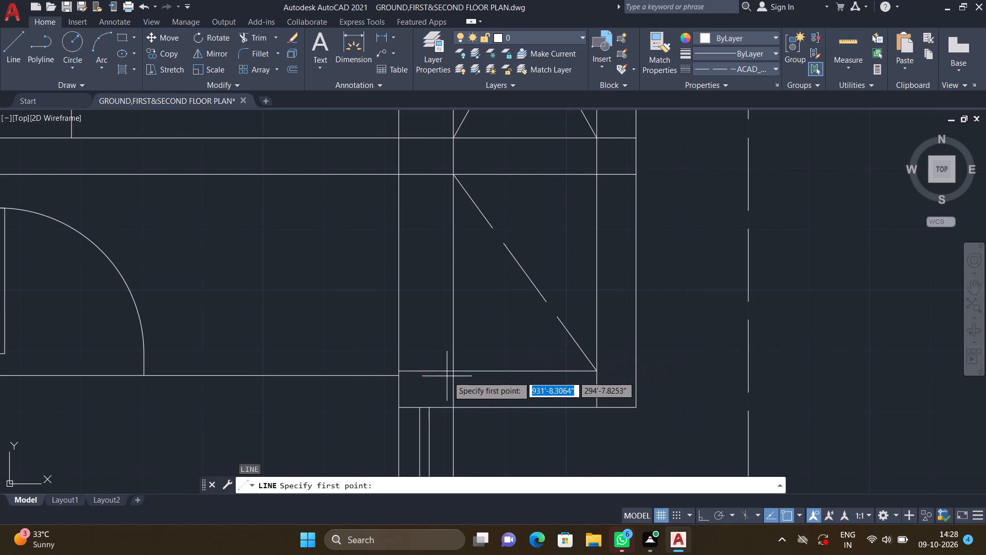
{"action": "left_click", "coordinate": [452, 373]}
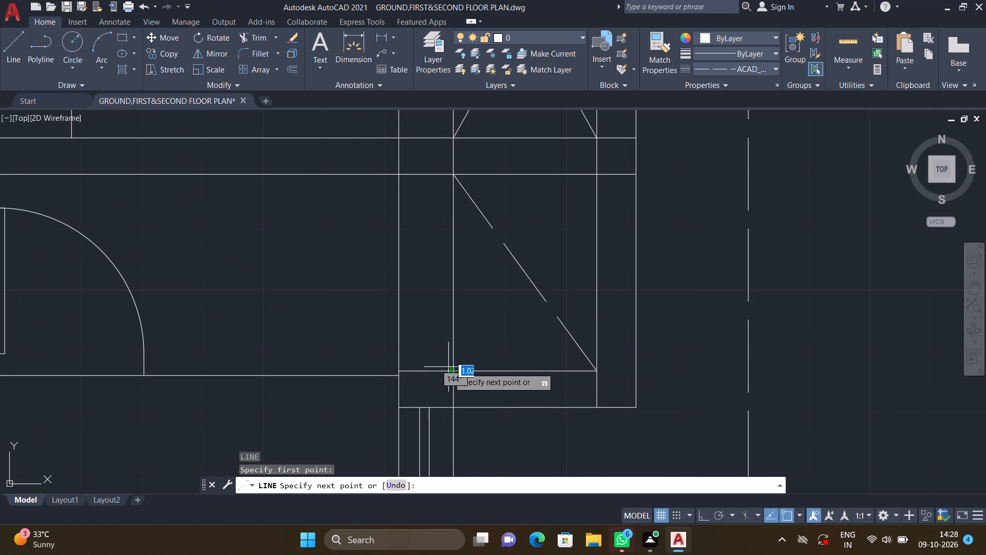
{"action": "scroll", "coordinate": [485, 328], "scroll_direction": "down", "scroll_amount": 1}
{"action": "middle_click_drag", "start_coordinate": [514, 286], "coordinate": [479, 307]}
{"action": "scroll", "coordinate": [513, 267], "scroll_direction": "up", "scroll_amount": 2}
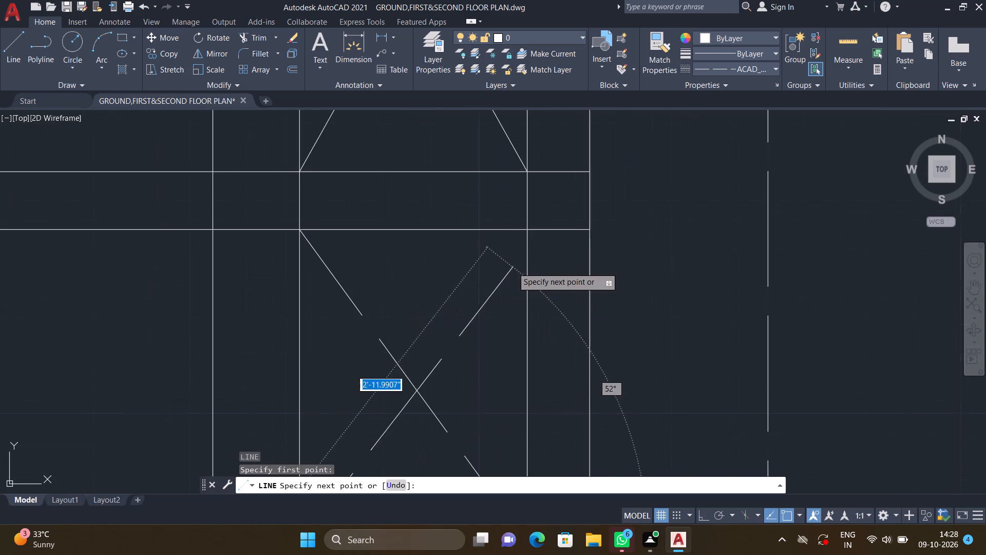
{"action": "left_click", "coordinate": [525, 228]}
{"action": "key", "text": "Return"}
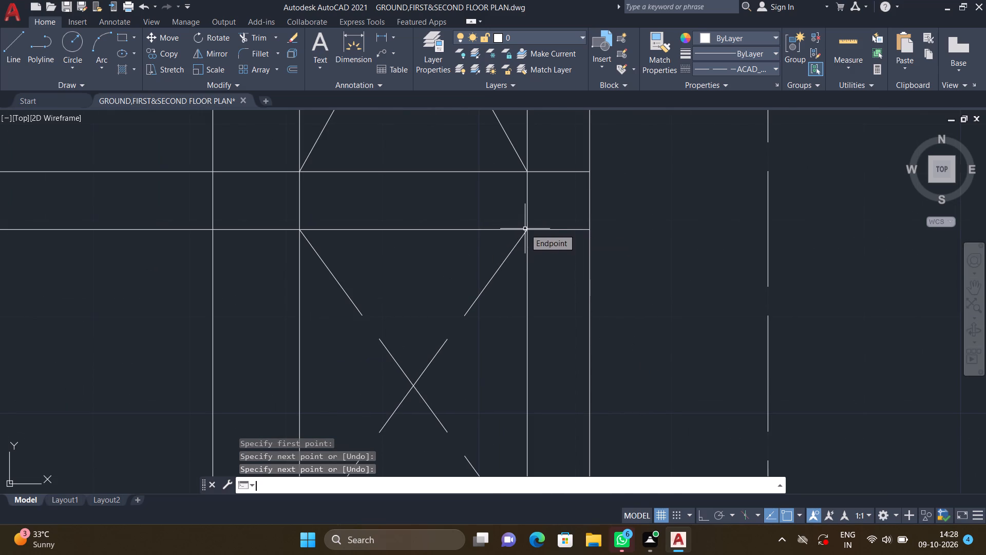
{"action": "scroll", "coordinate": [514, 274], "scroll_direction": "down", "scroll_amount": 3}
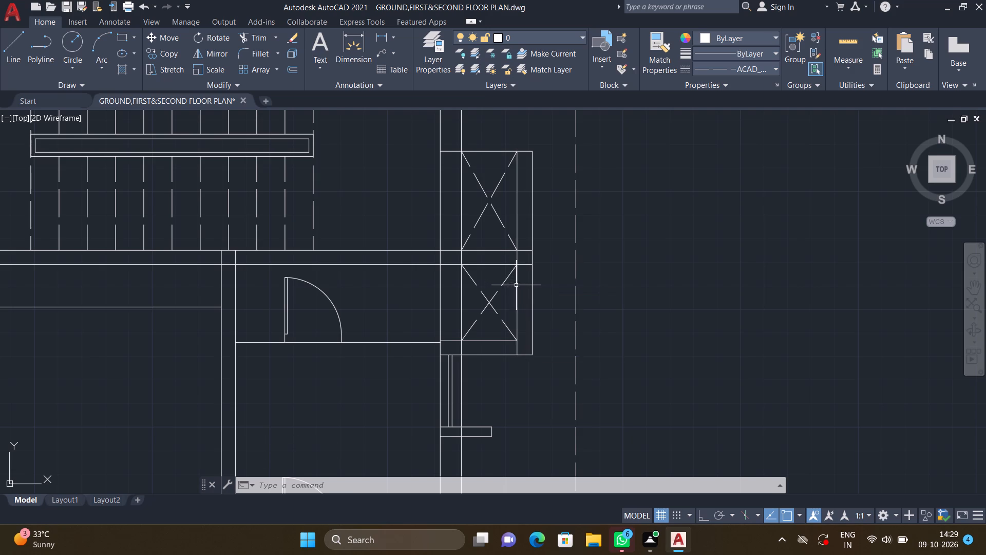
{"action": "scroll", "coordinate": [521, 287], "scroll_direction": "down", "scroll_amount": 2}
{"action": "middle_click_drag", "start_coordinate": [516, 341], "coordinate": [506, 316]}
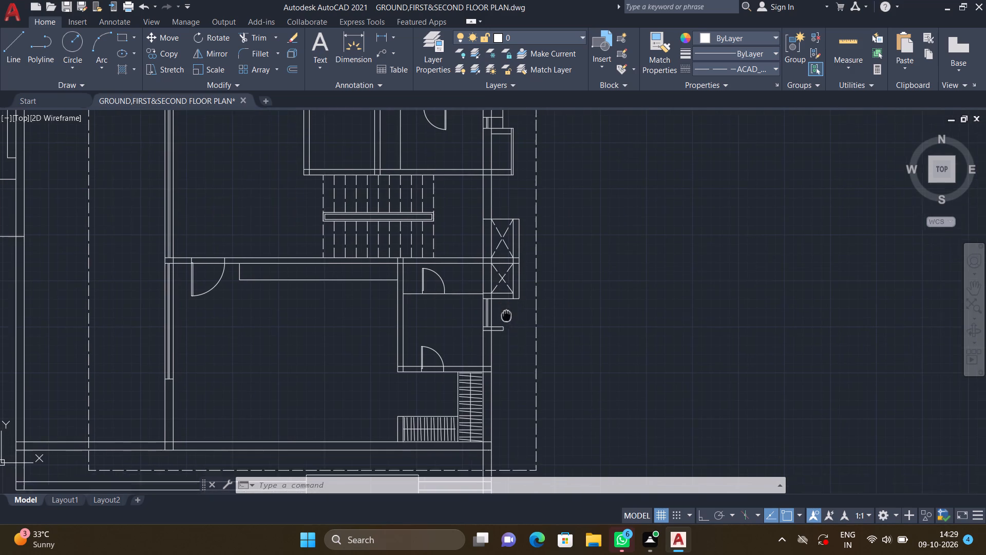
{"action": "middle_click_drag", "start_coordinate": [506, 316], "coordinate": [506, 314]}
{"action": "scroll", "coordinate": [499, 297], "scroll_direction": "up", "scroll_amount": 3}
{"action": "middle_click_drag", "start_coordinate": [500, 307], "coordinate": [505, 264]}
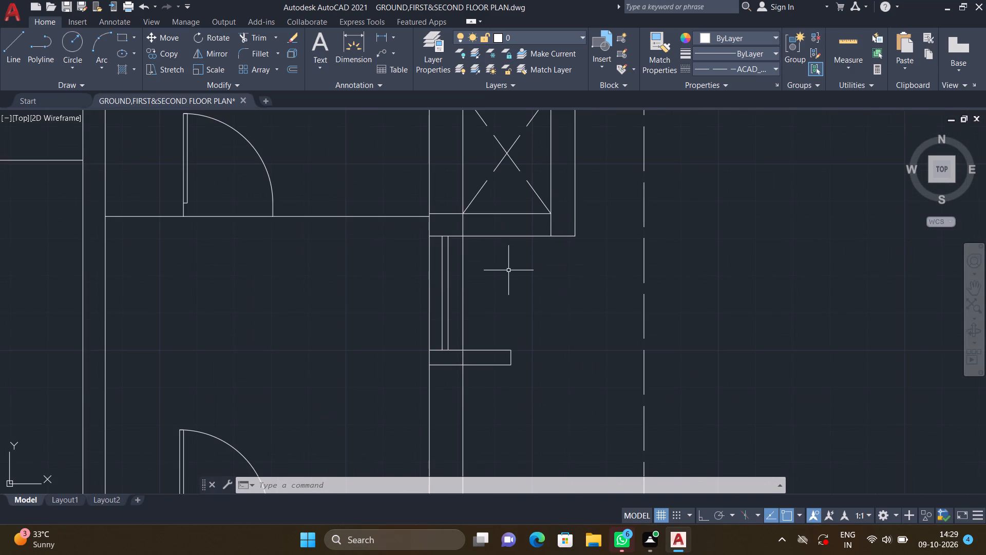
Draw a vertical dashed line from the short wall stub's upper outer corner up to the underside of the projection beside the staircase.
{"action": "key", "text": "F8"}
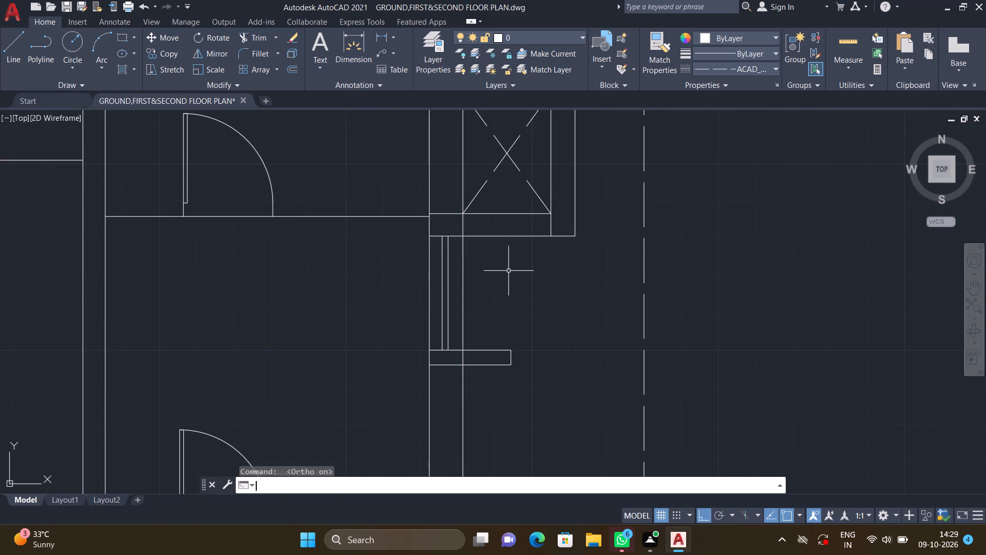
{"action": "key", "text": "l"}
{"action": "key", "text": "Return"}
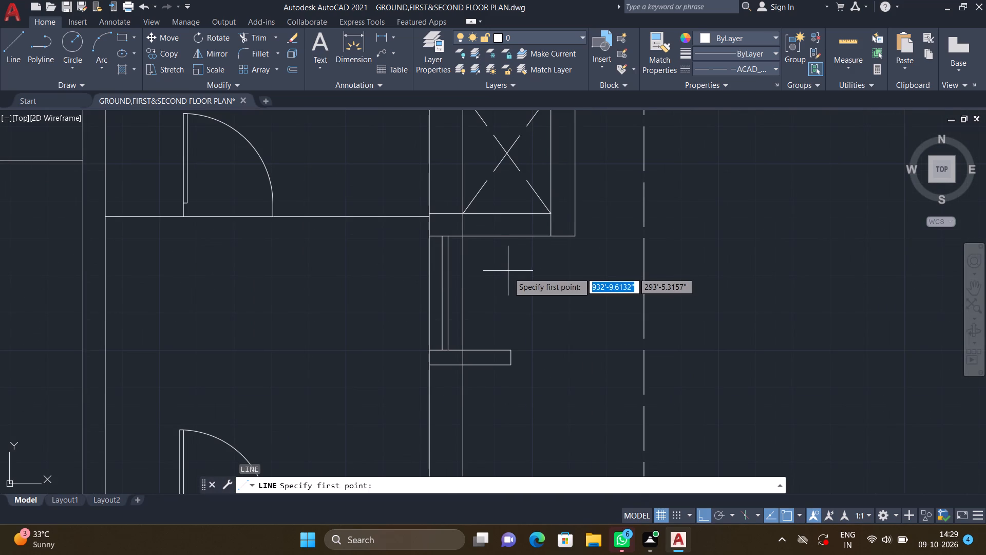
{"action": "scroll", "coordinate": [511, 347], "scroll_direction": "up", "scroll_amount": 2}
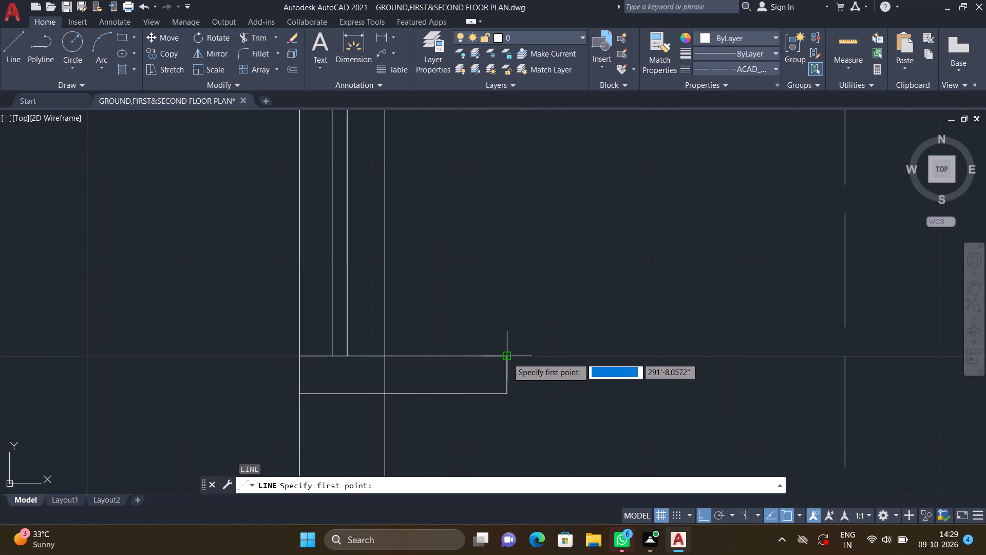
{"action": "double_click", "coordinate": [507, 358]}
{"action": "scroll", "coordinate": [518, 300], "scroll_direction": "down", "scroll_amount": 2}
{"action": "scroll", "coordinate": [510, 231], "scroll_direction": "down", "scroll_amount": 1}
{"action": "middle_click_drag", "start_coordinate": [508, 233], "coordinate": [506, 289]}
{"action": "scroll", "coordinate": [512, 281], "scroll_direction": "up", "scroll_amount": 3}
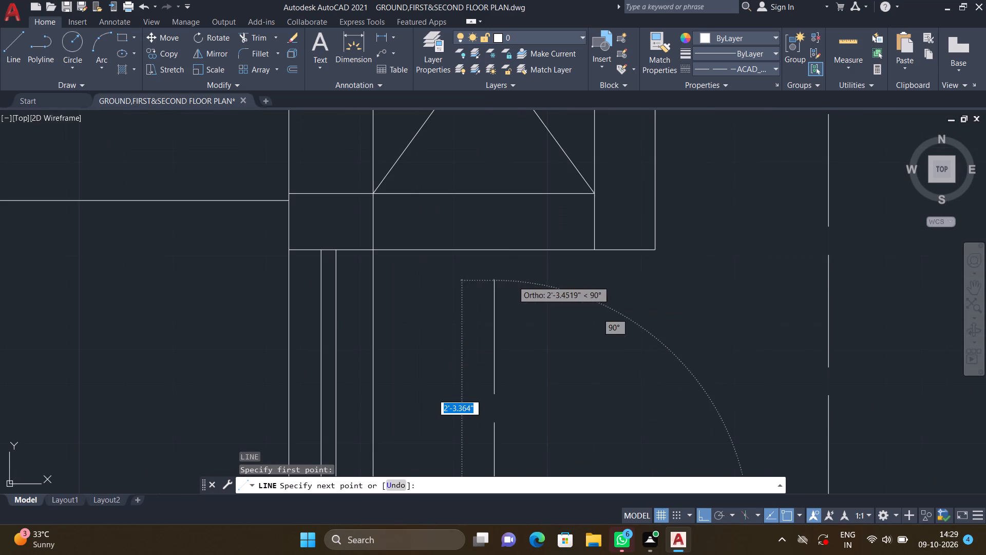
{"action": "scroll", "coordinate": [501, 274], "scroll_direction": "up", "scroll_amount": 2}
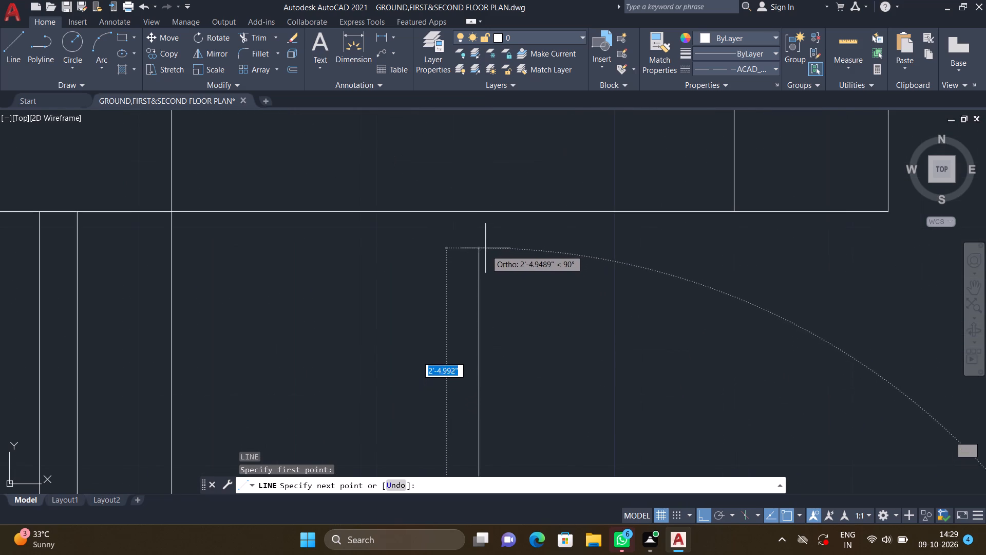
{"action": "left_click", "coordinate": [481, 212]}
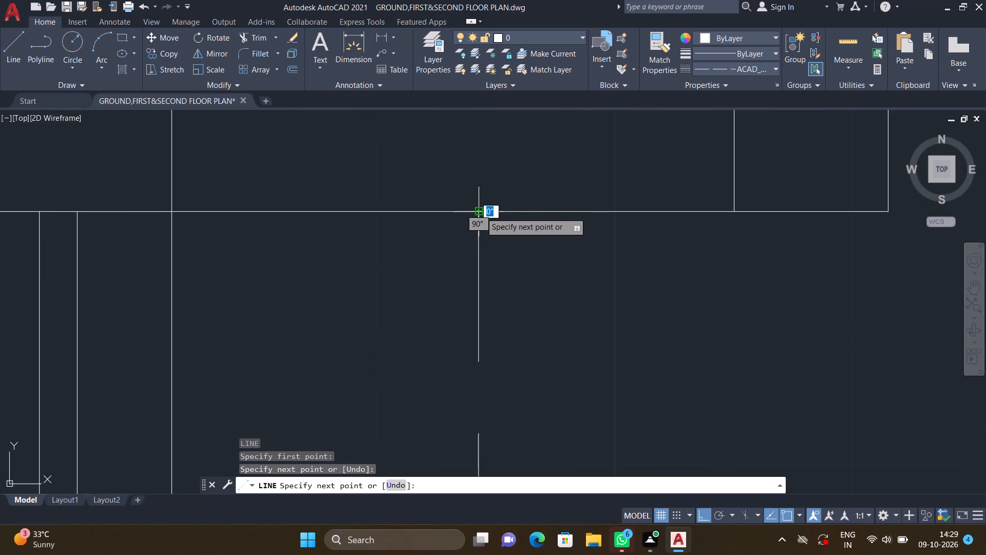
{"action": "key", "text": "Return"}
Draw a dashed diagonal from the upper-left to the lower-right inner corner of the wall projection just above the staircase.
{"action": "scroll", "coordinate": [481, 212], "scroll_direction": "down", "scroll_amount": 2}
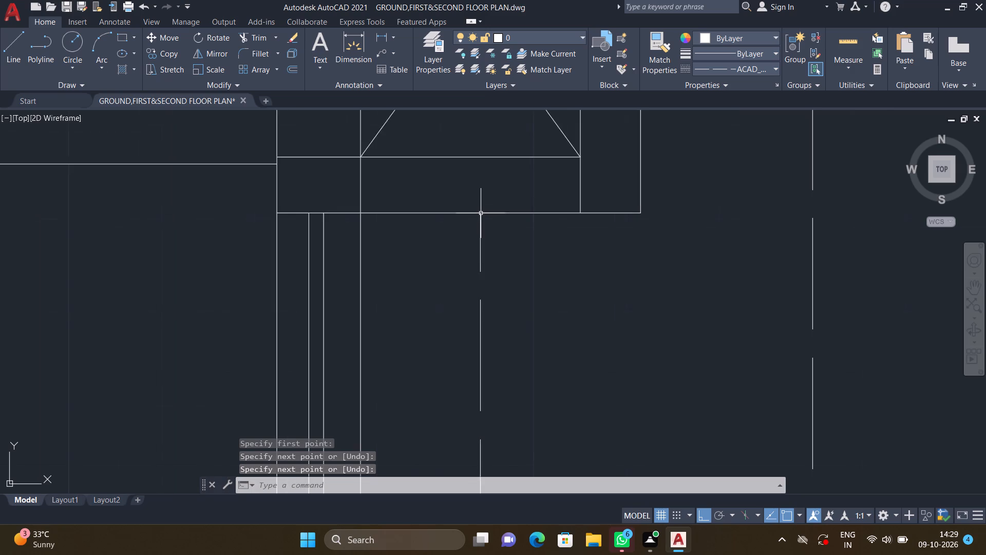
{"action": "scroll", "coordinate": [481, 213], "scroll_direction": "down", "scroll_amount": 1}
{"action": "middle_click_drag", "start_coordinate": [482, 211], "coordinate": [468, 292]}
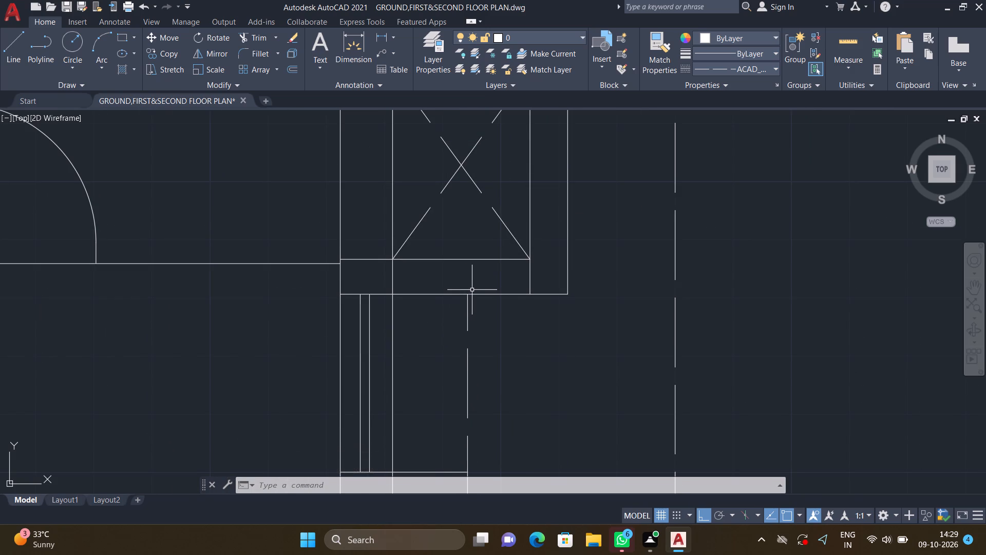
{"action": "scroll", "coordinate": [472, 290], "scroll_direction": "down", "scroll_amount": 4}
{"action": "middle_click_drag", "start_coordinate": [463, 293], "coordinate": [424, 382]}
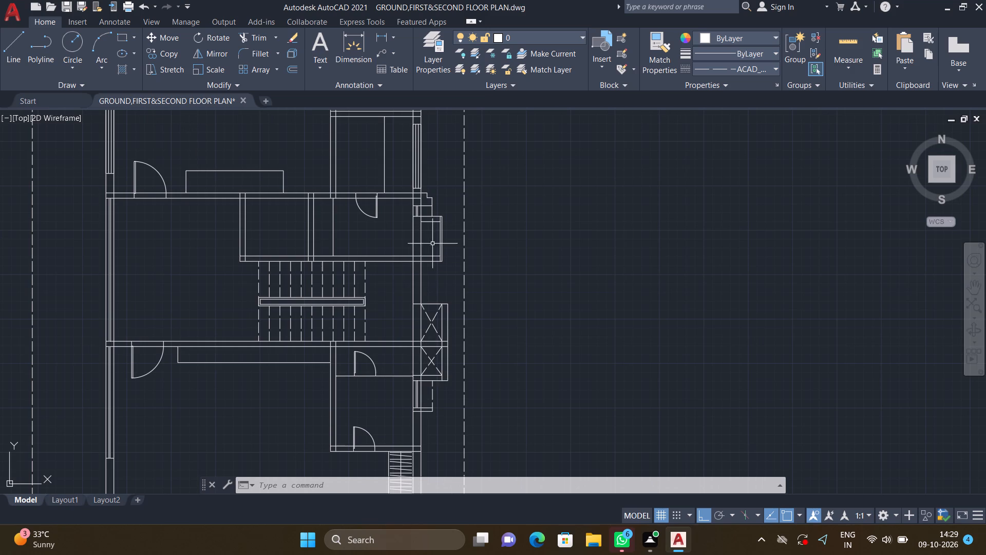
{"action": "middle_click_drag", "start_coordinate": [403, 260], "coordinate": [401, 286]}
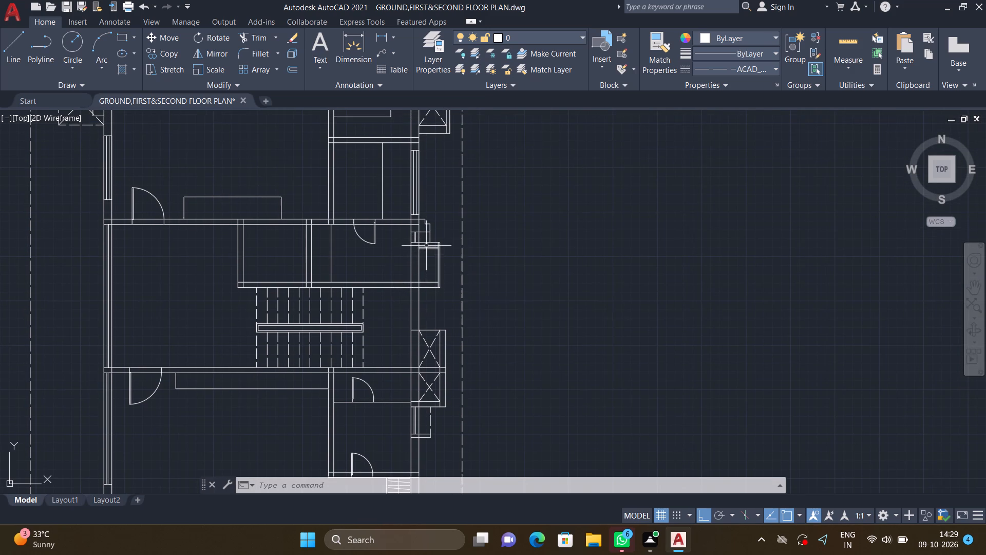
{"action": "scroll", "coordinate": [426, 246], "scroll_direction": "up", "scroll_amount": 2}
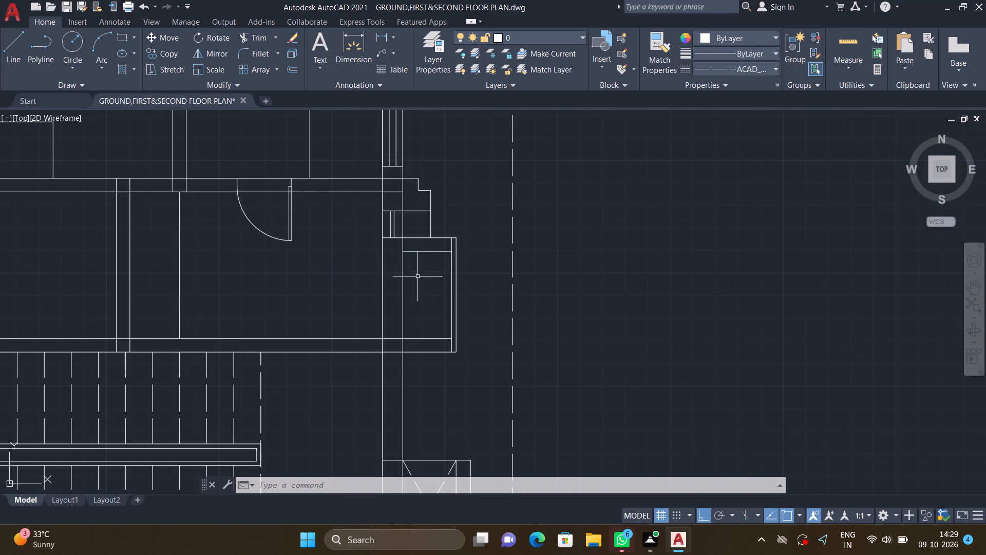
{"action": "key", "text": "F8"}
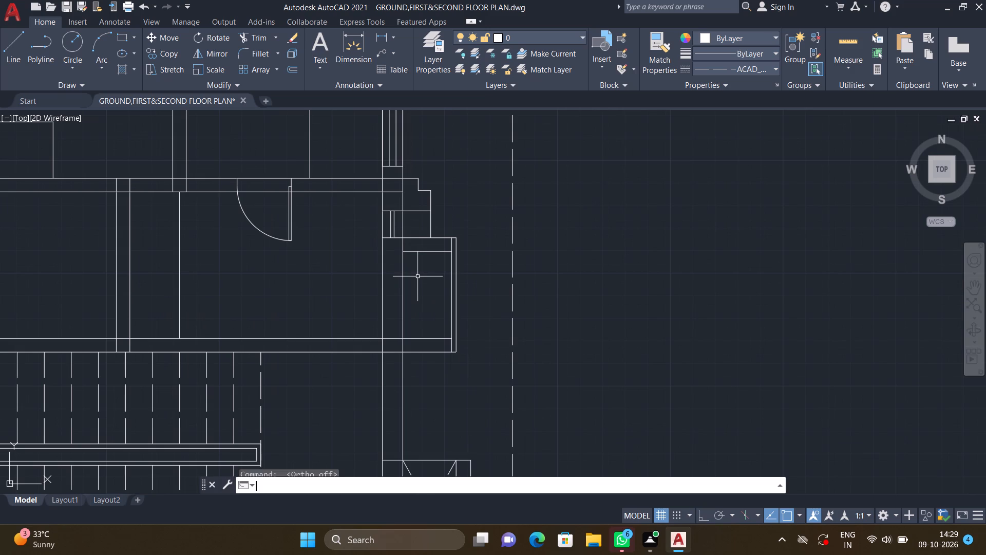
{"action": "key", "text": "l"}
{"action": "key", "text": "Return"}
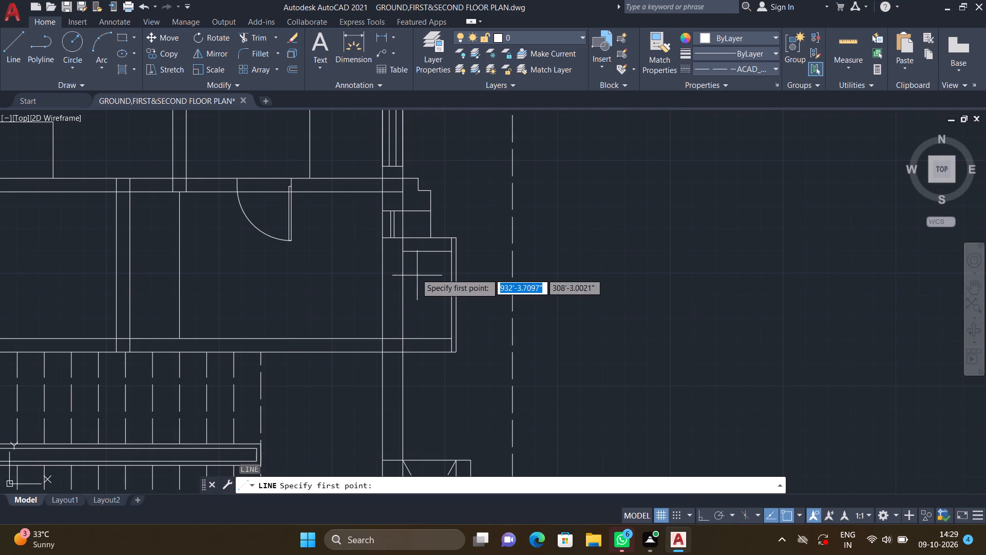
{"action": "scroll", "coordinate": [407, 256], "scroll_direction": "up", "scroll_amount": 2}
{"action": "left_click", "coordinate": [391, 242]}
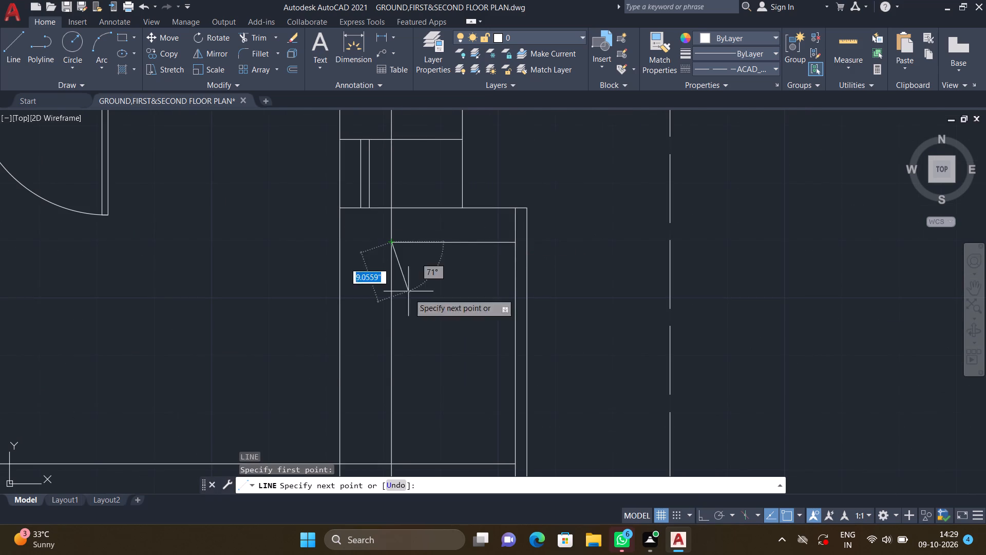
{"action": "scroll", "coordinate": [416, 322], "scroll_direction": "down", "scroll_amount": 2}
{"action": "middle_click_drag", "start_coordinate": [413, 317], "coordinate": [401, 272]}
{"action": "scroll", "coordinate": [425, 308], "scroll_direction": "up", "scroll_amount": 2}
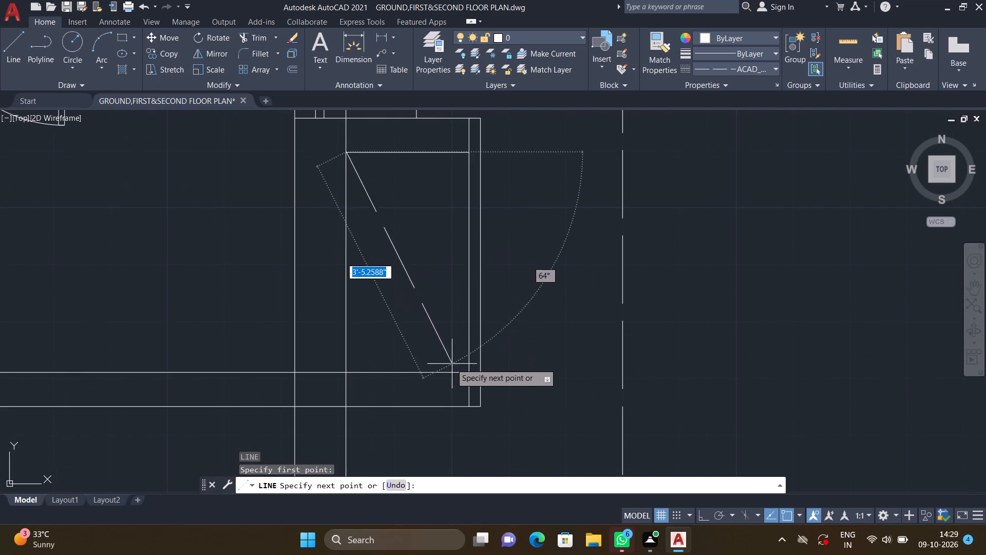
{"action": "double_click", "coordinate": [471, 373]}
{"action": "key", "text": "Return"}
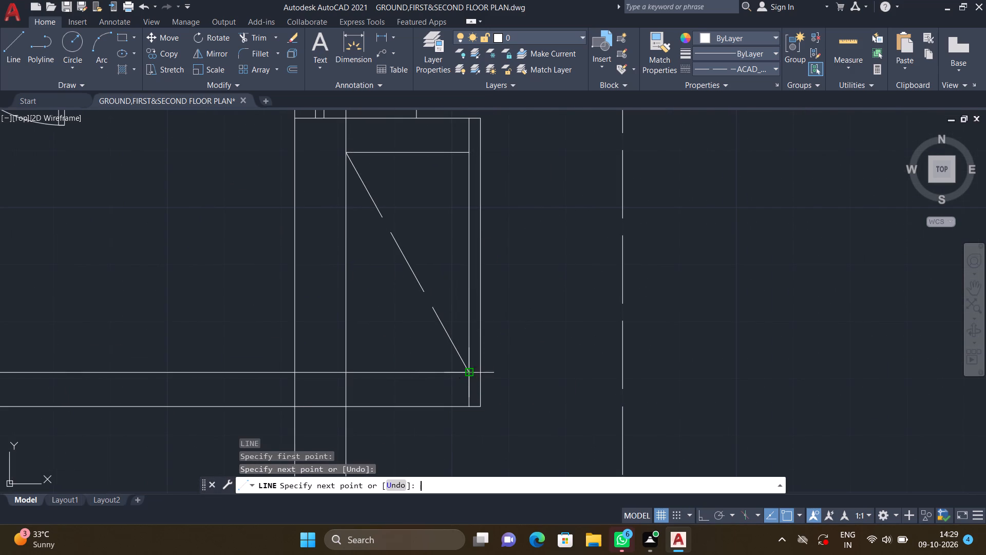
Draw the crossing dashed diagonal, about 3'-8" long, from that projection's lower-left to its upper-right inner corner.
{"action": "key", "text": "space"}
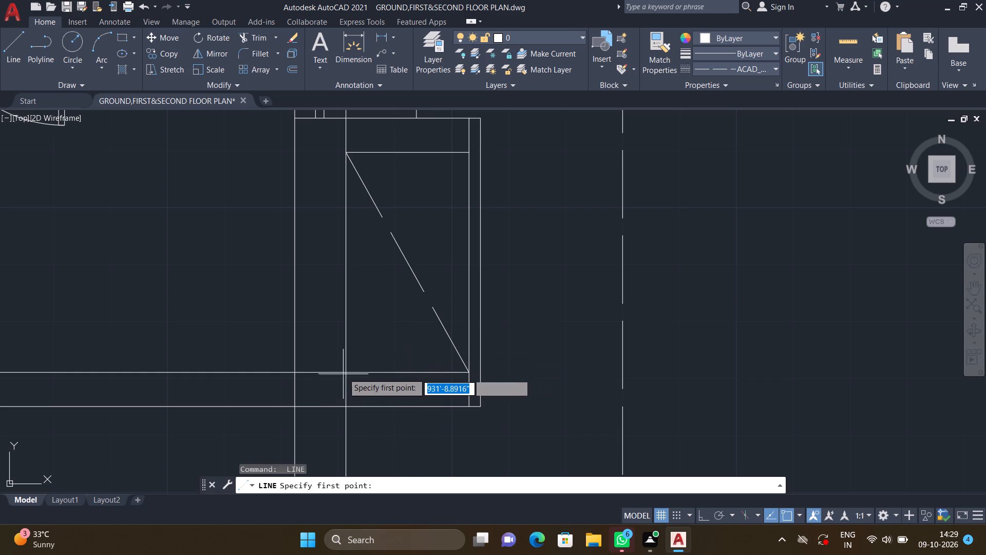
{"action": "double_click", "coordinate": [345, 372]}
{"action": "scroll", "coordinate": [394, 286], "scroll_direction": "down", "scroll_amount": 1}
{"action": "middle_click_drag", "start_coordinate": [407, 241], "coordinate": [403, 316]}
{"action": "scroll", "coordinate": [424, 280], "scroll_direction": "up", "scroll_amount": 3}
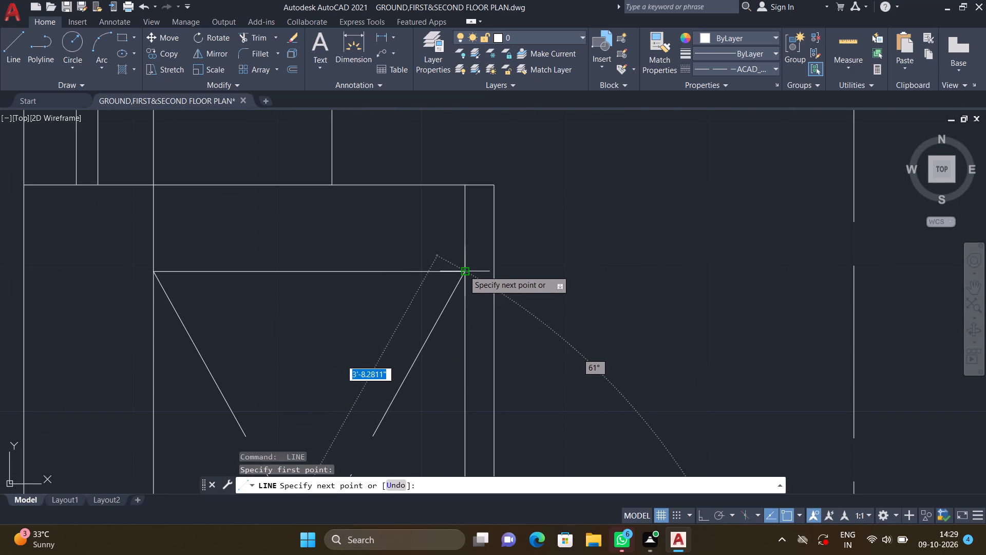
{"action": "double_click", "coordinate": [464, 270]}
{"action": "key", "text": "Return"}
Set the current linetype back to Continuous.
{"action": "scroll", "coordinate": [387, 306], "scroll_direction": "down", "scroll_amount": 3}
{"action": "middle_click_drag", "start_coordinate": [390, 331], "coordinate": [454, 302]}
{"action": "scroll", "coordinate": [456, 303], "scroll_direction": "down", "scroll_amount": 2}
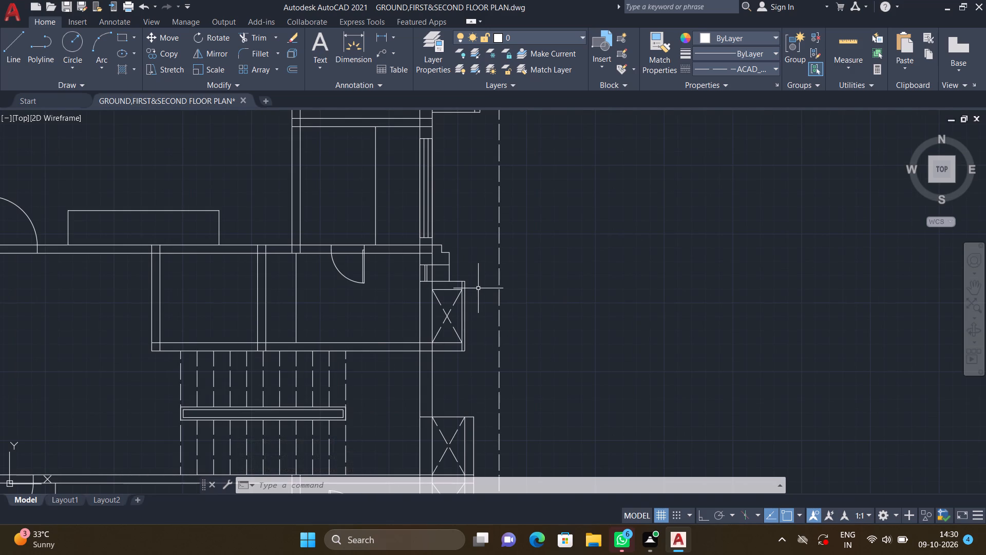
{"action": "scroll", "coordinate": [478, 288], "scroll_direction": "down", "scroll_amount": 3}
{"action": "middle_click_drag", "start_coordinate": [485, 244], "coordinate": [487, 260]}
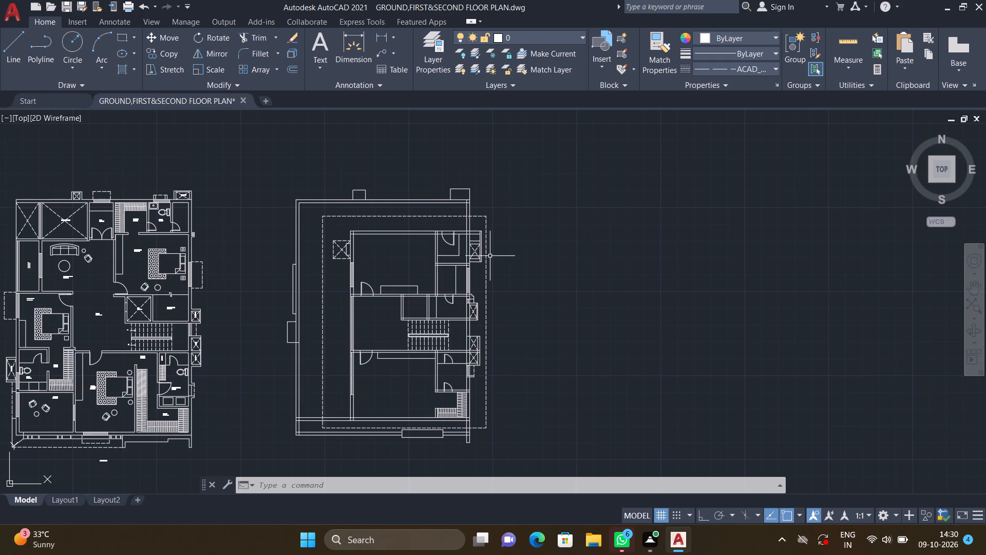
{"action": "scroll", "coordinate": [493, 263], "scroll_direction": "down", "scroll_amount": 1}
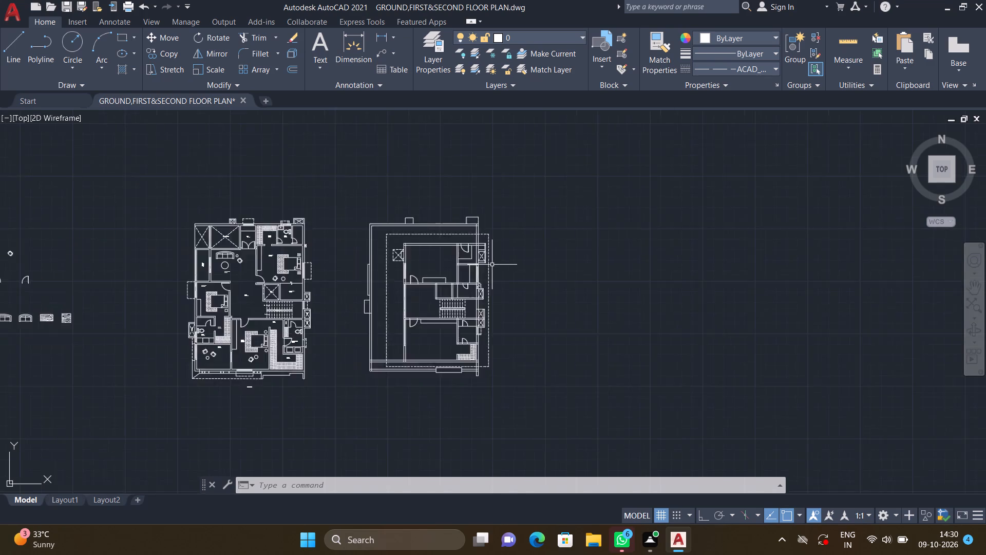
{"action": "scroll", "coordinate": [491, 266], "scroll_direction": "down", "scroll_amount": 1}
{"action": "middle_click_drag", "start_coordinate": [451, 284], "coordinate": [491, 246]}
{"action": "scroll", "coordinate": [513, 234], "scroll_direction": "up", "scroll_amount": 2}
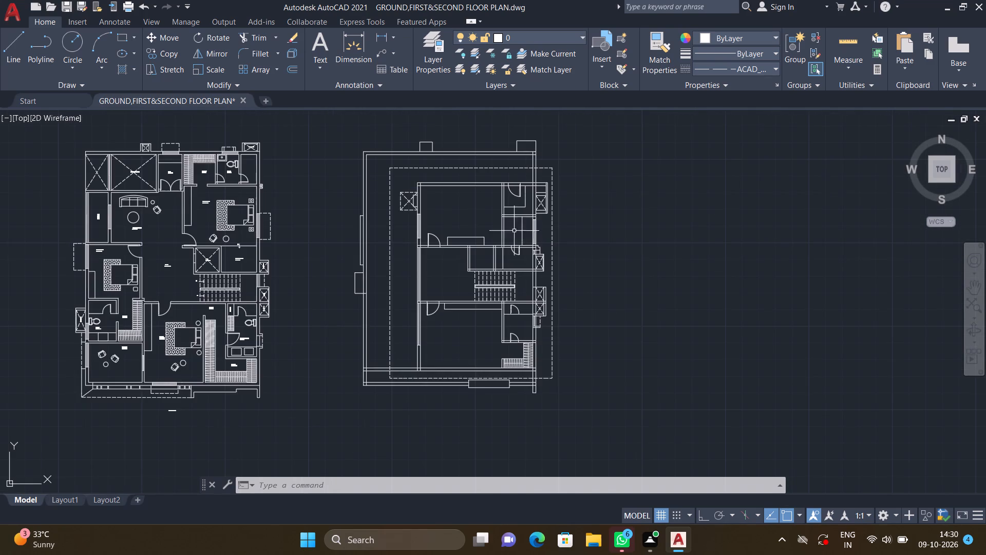
{"action": "scroll", "coordinate": [565, 221], "scroll_direction": "up", "scroll_amount": 3}
{"action": "scroll", "coordinate": [570, 219], "scroll_direction": "down", "scroll_amount": 2}
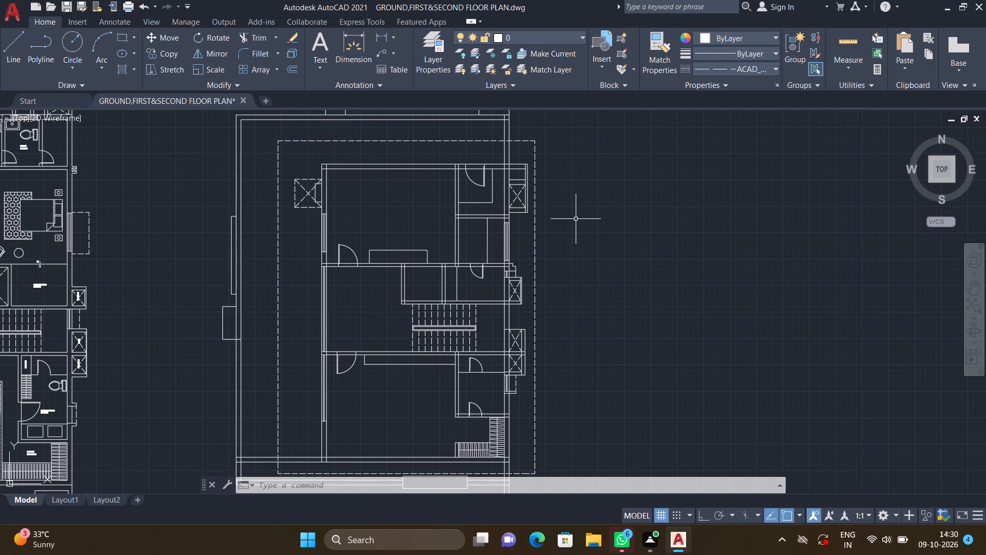
{"action": "left_click", "coordinate": [735, 68]}
{"action": "double_click", "coordinate": [738, 130]}
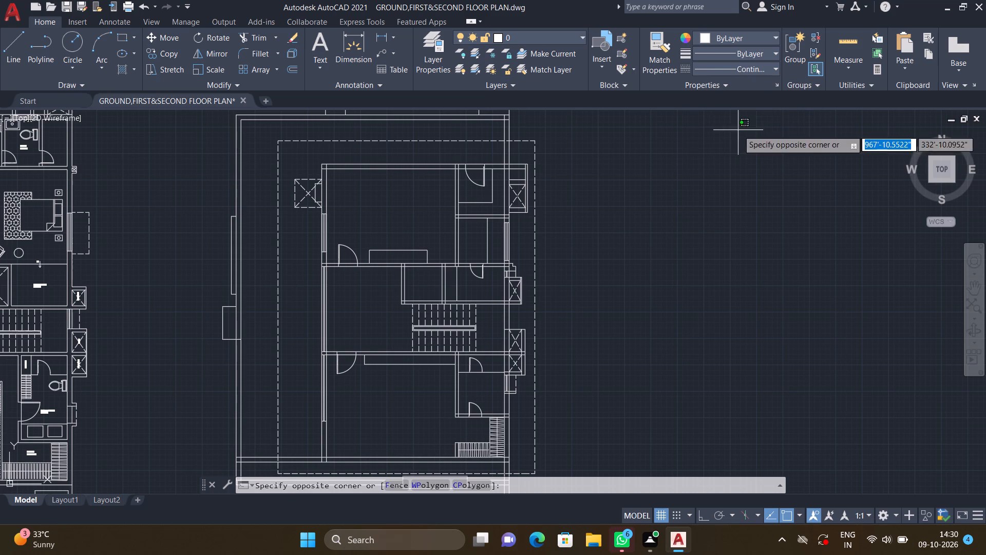
{"action": "key", "text": "Escape"}
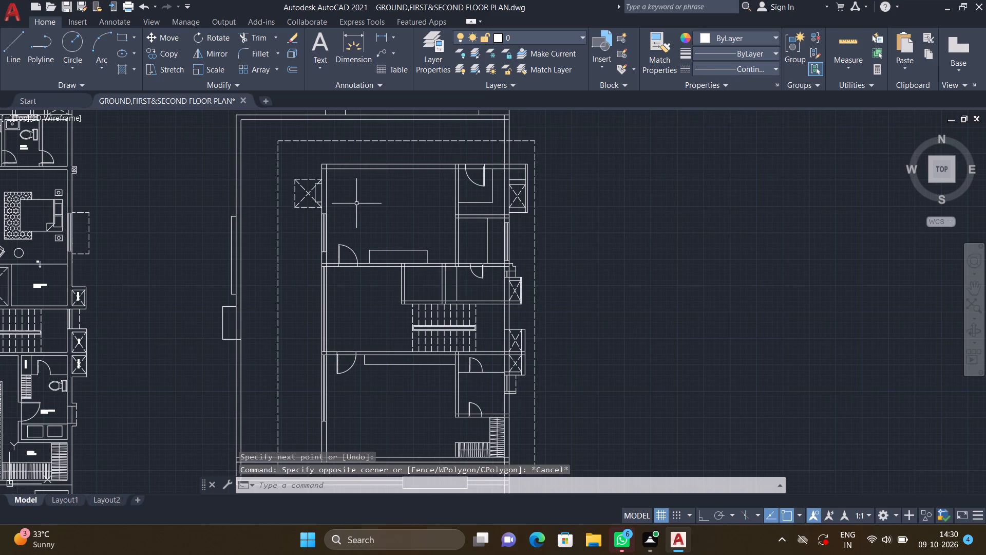
Copy the three-seat sofa from the existing plan's family lounge to the new plan's uppermost large room, just below its upper wall near the left corner.
{"action": "middle_click_drag", "start_coordinate": [356, 207], "coordinate": [402, 277]}
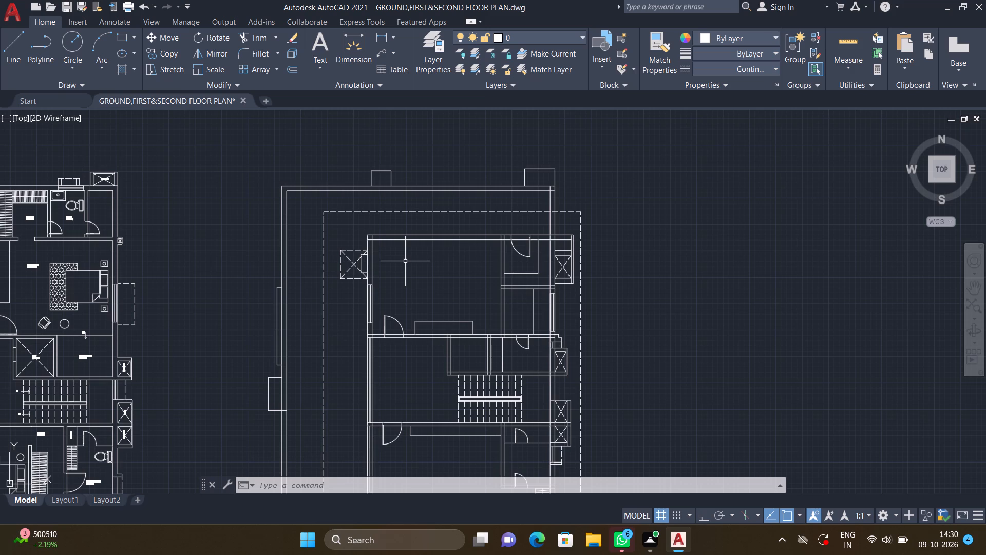
{"action": "middle_click_drag", "start_coordinate": [403, 257], "coordinate": [443, 245]}
{"action": "scroll", "coordinate": [444, 245], "scroll_direction": "down", "scroll_amount": 1}
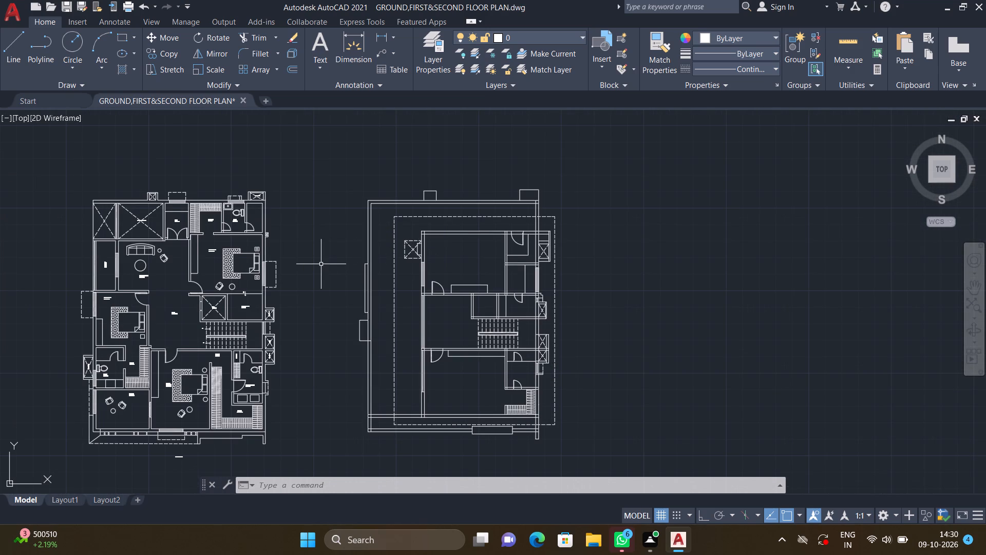
{"action": "middle_click_drag", "start_coordinate": [321, 264], "coordinate": [407, 276]}
{"action": "middle_click_drag", "start_coordinate": [337, 274], "coordinate": [409, 306]}
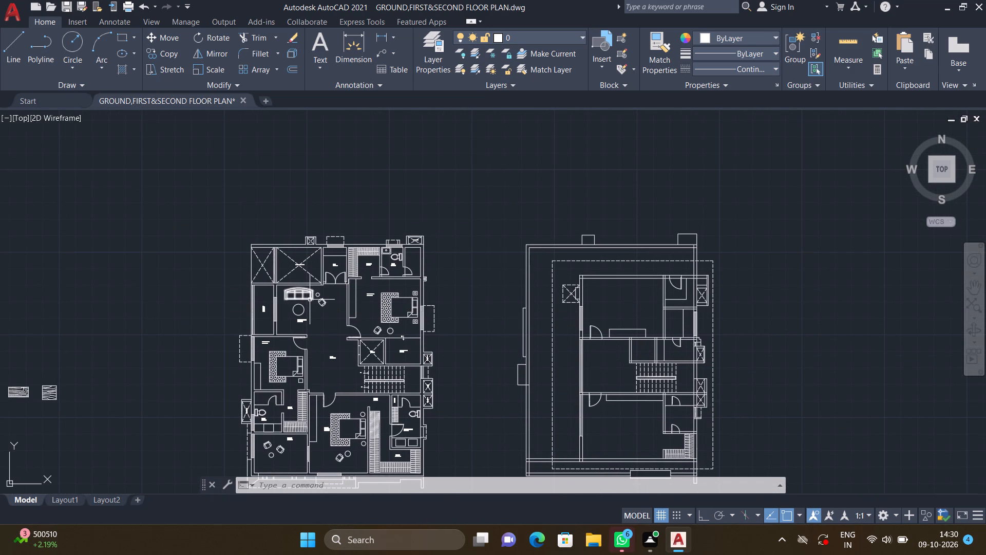
{"action": "middle_click_drag", "start_coordinate": [310, 300], "coordinate": [340, 309]}
{"action": "scroll", "coordinate": [340, 308], "scroll_direction": "up", "scroll_amount": 2}
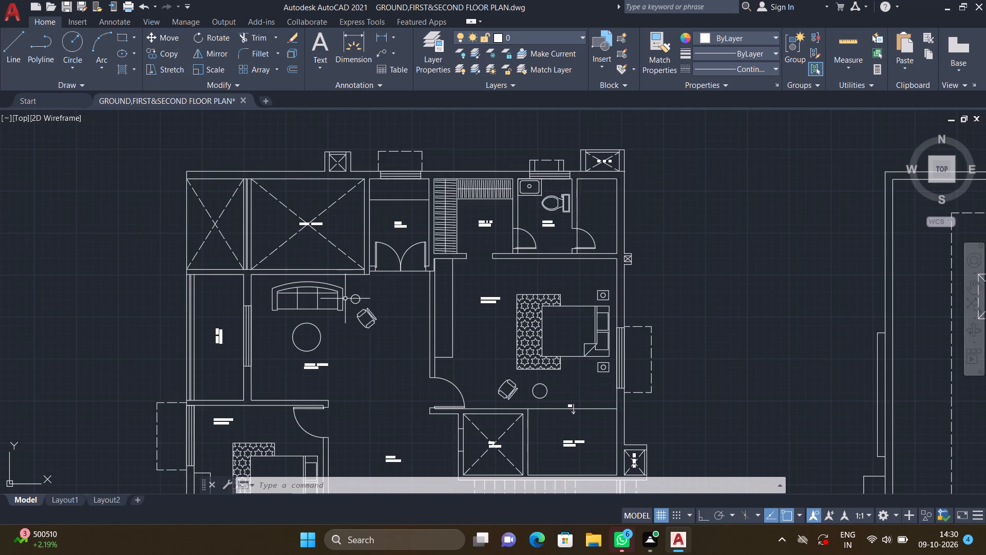
{"action": "scroll", "coordinate": [345, 299], "scroll_direction": "up", "scroll_amount": 2}
{"action": "type", "text": "co"}
{"action": "key", "text": "Return"}
{"action": "left_click", "coordinate": [333, 297]}
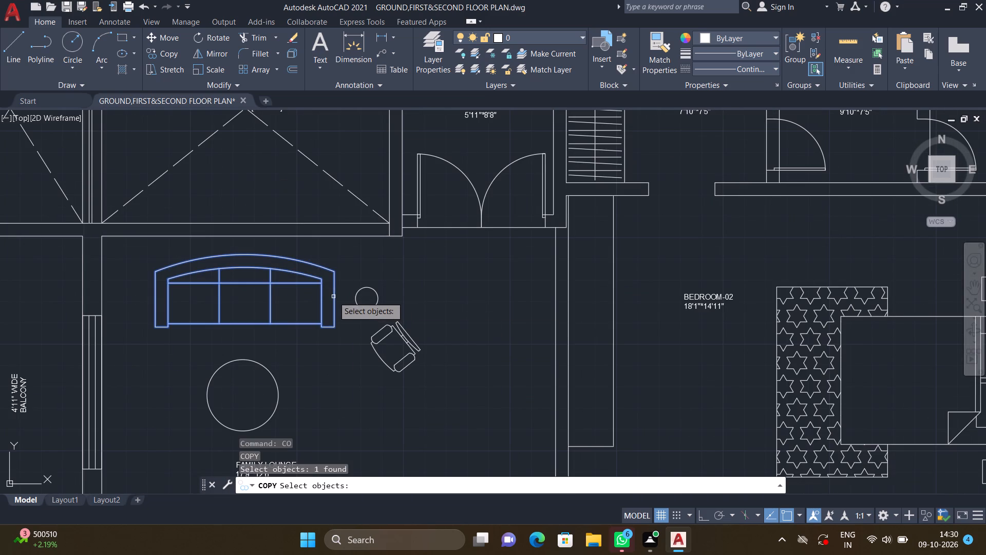
{"action": "key", "text": "Return"}
{"action": "scroll", "coordinate": [251, 253], "scroll_direction": "up", "scroll_amount": 2}
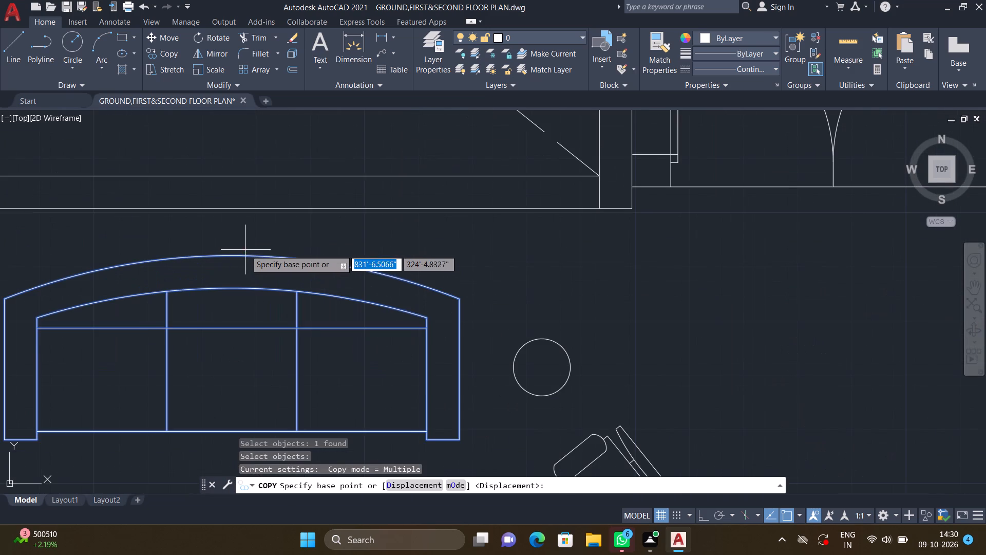
{"action": "left_click", "coordinate": [237, 255]}
{"action": "scroll", "coordinate": [387, 311], "scroll_direction": "down", "scroll_amount": 4}
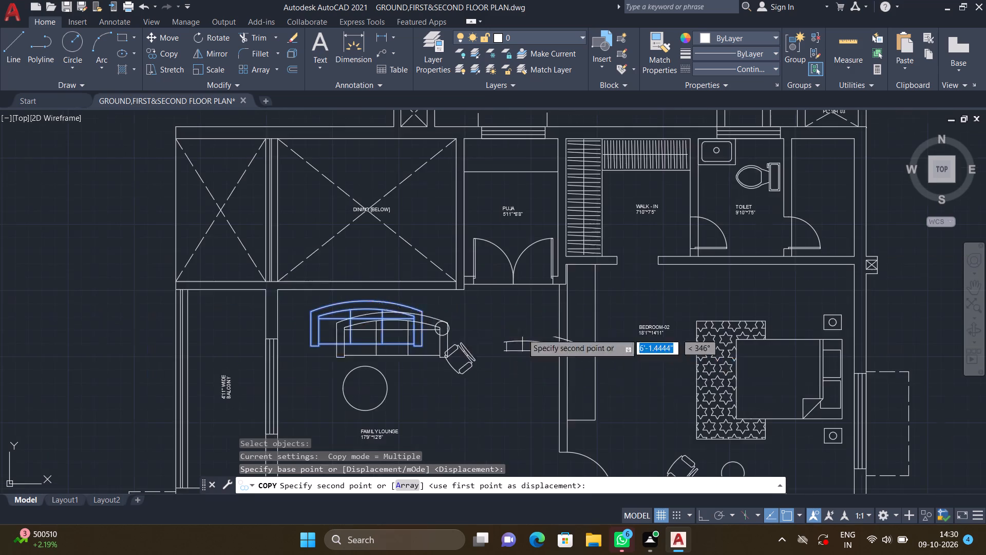
{"action": "middle_click_drag", "start_coordinate": [585, 327], "coordinate": [459, 275]}
{"action": "scroll", "coordinate": [451, 281], "scroll_direction": "down", "scroll_amount": 3}
{"action": "middle_click_drag", "start_coordinate": [599, 323], "coordinate": [506, 298]}
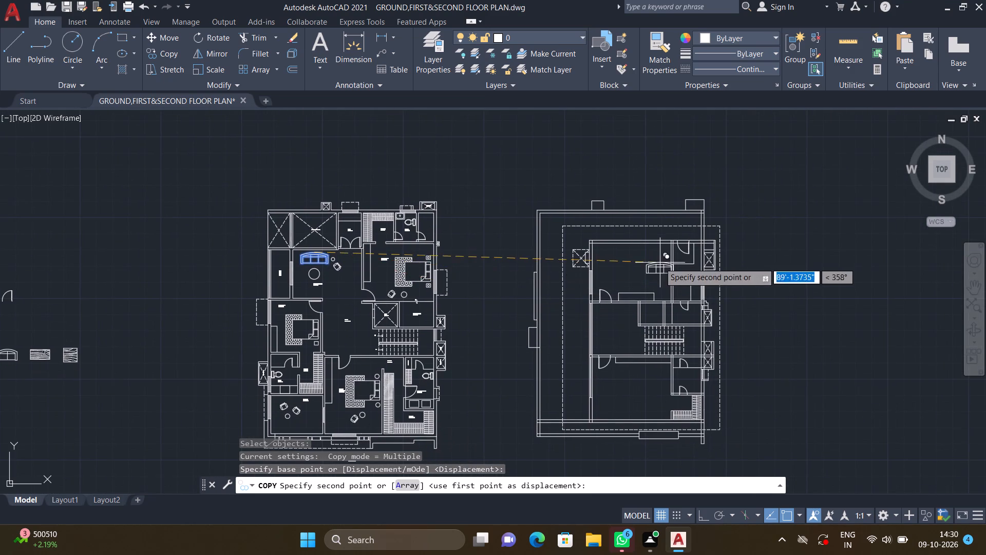
{"action": "middle_click_drag", "start_coordinate": [641, 257], "coordinate": [551, 233]}
{"action": "scroll", "coordinate": [515, 223], "scroll_direction": "up", "scroll_amount": 2}
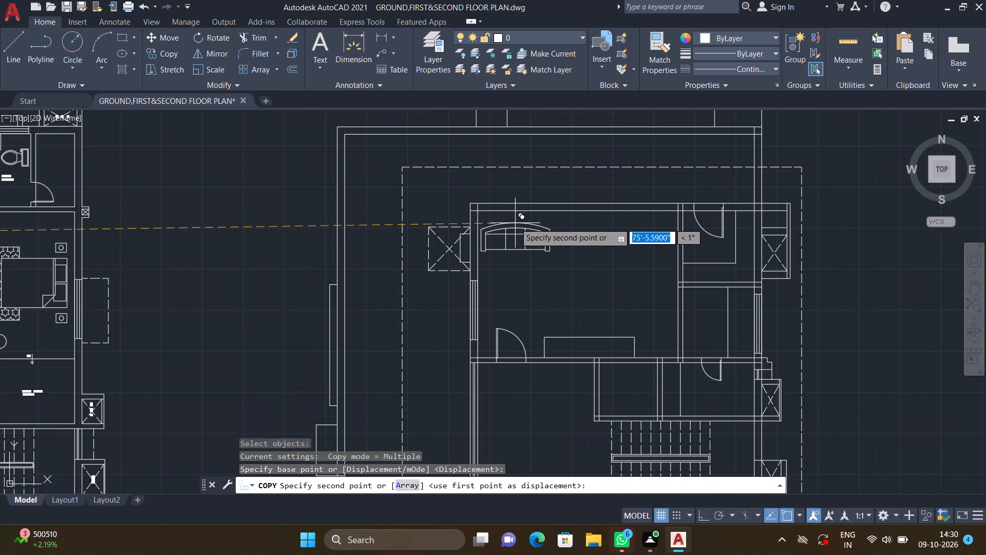
{"action": "scroll", "coordinate": [547, 214], "scroll_direction": "up", "scroll_amount": 3}
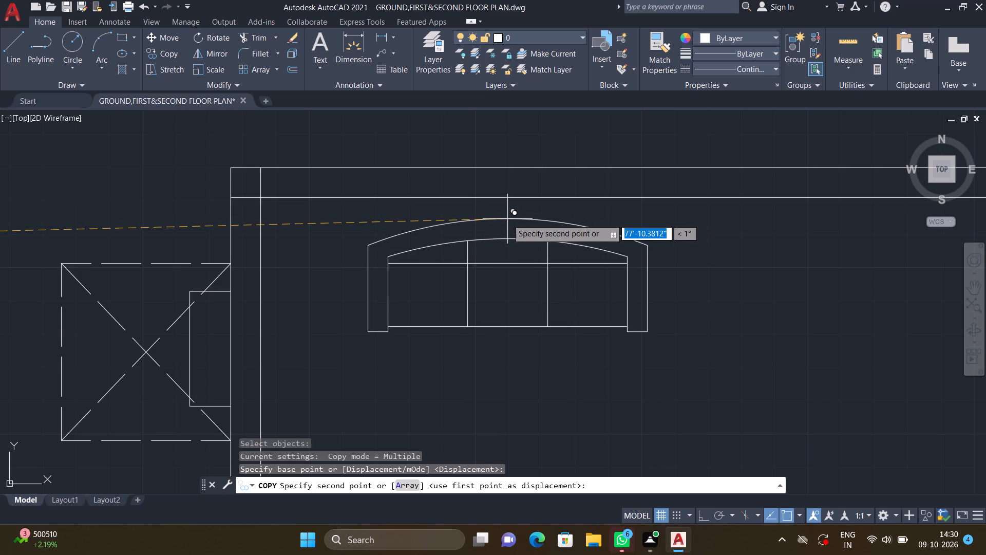
{"action": "left_click", "coordinate": [507, 219]}
Place a second copy of the sofa beside the first along the same upper wall, leaving a small gap between them.
{"action": "scroll", "coordinate": [621, 244], "scroll_direction": "down", "scroll_amount": 3}
{"action": "middle_click_drag", "start_coordinate": [719, 261], "coordinate": [647, 246]}
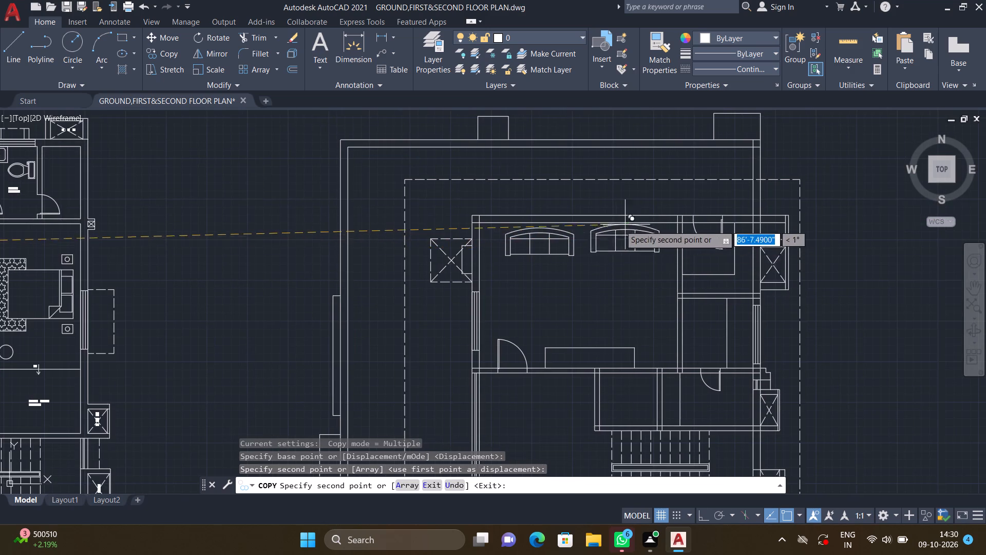
{"action": "scroll", "coordinate": [616, 226], "scroll_direction": "up", "scroll_amount": 2}
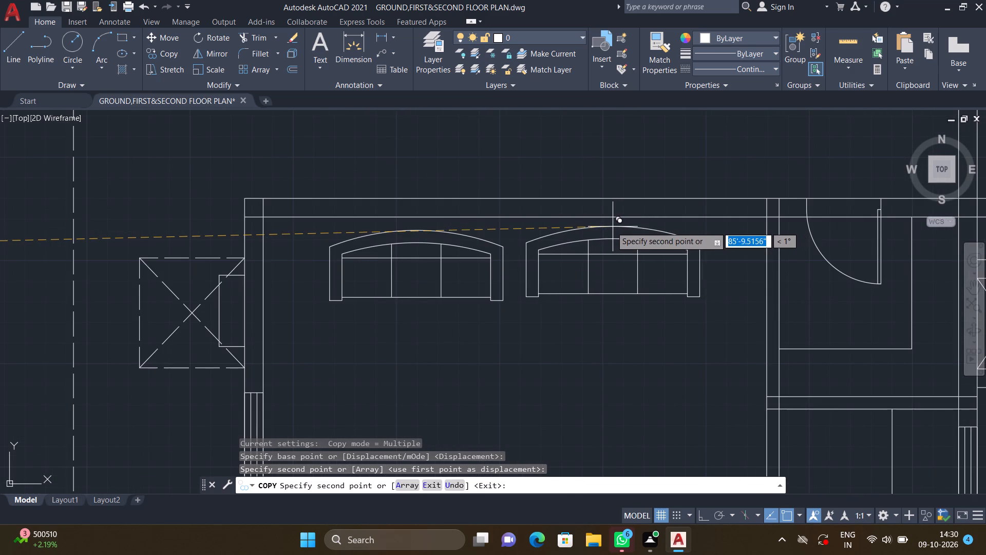
{"action": "scroll", "coordinate": [609, 226], "scroll_direction": "up", "scroll_amount": 1}
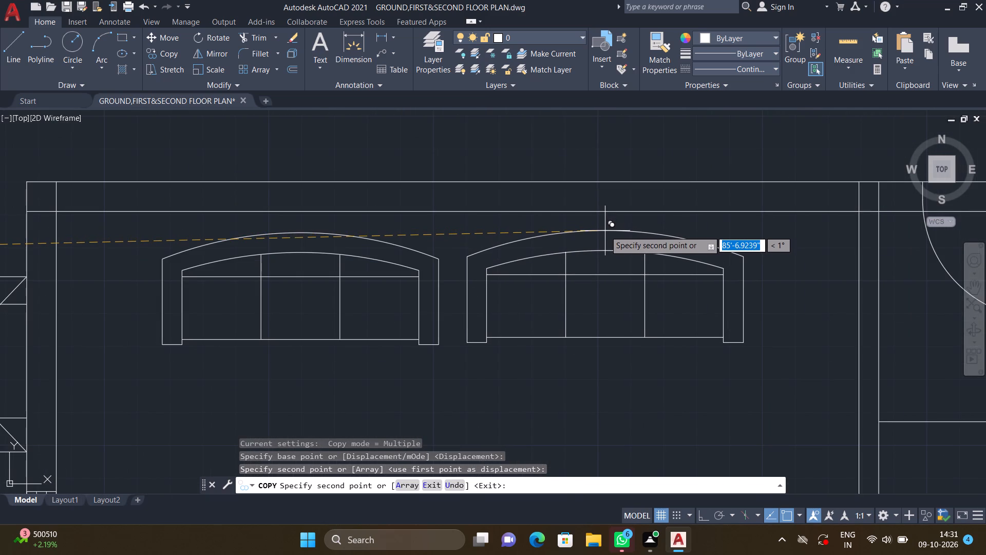
{"action": "left_click", "coordinate": [605, 231]}
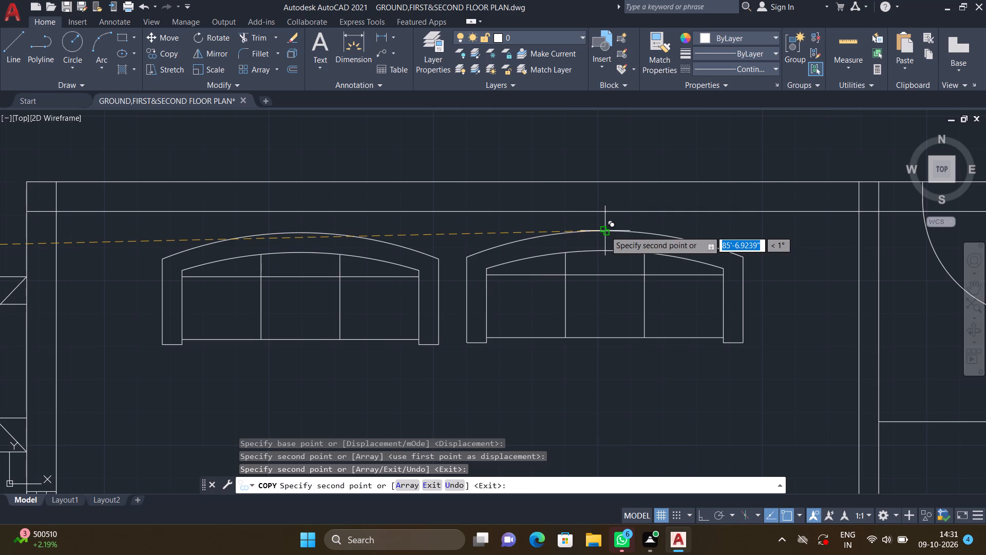
{"action": "key", "text": "Return"}
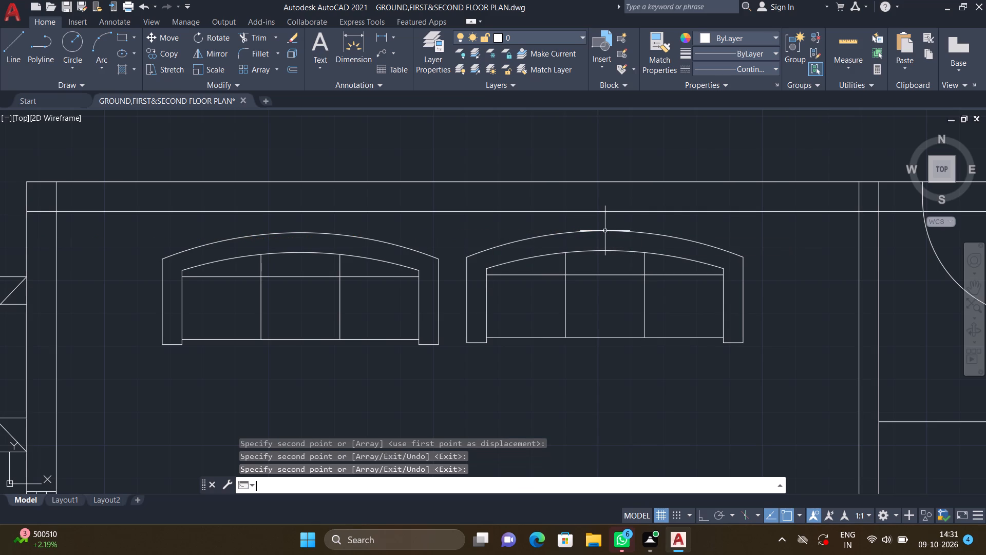
Draw a side-table rectangle about 1'-5" wide between the left wall and the first sofa.
{"action": "middle_click_drag", "start_coordinate": [466, 240], "coordinate": [658, 210]}
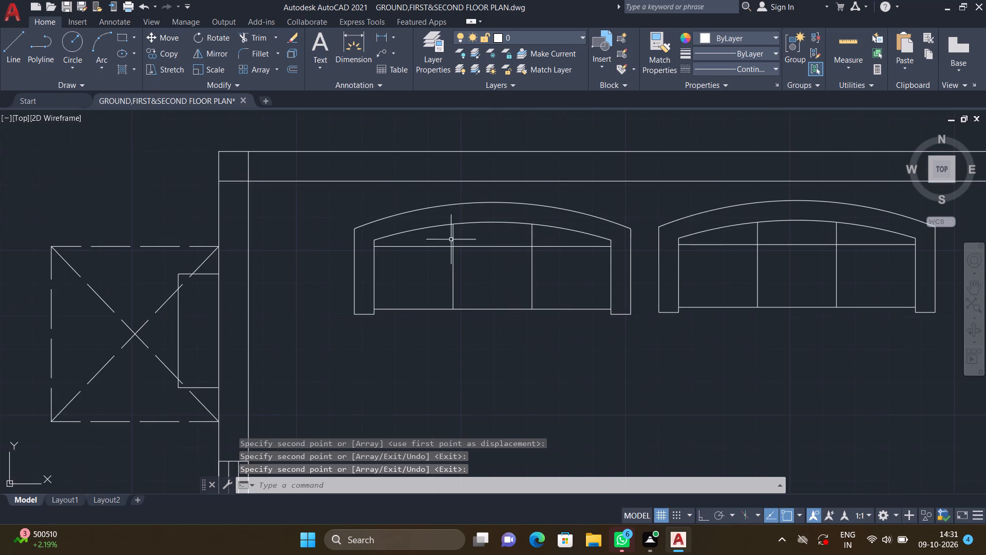
{"action": "middle_click_drag", "start_coordinate": [452, 240], "coordinate": [600, 252]}
{"action": "scroll", "coordinate": [448, 273], "scroll_direction": "up", "scroll_amount": 2}
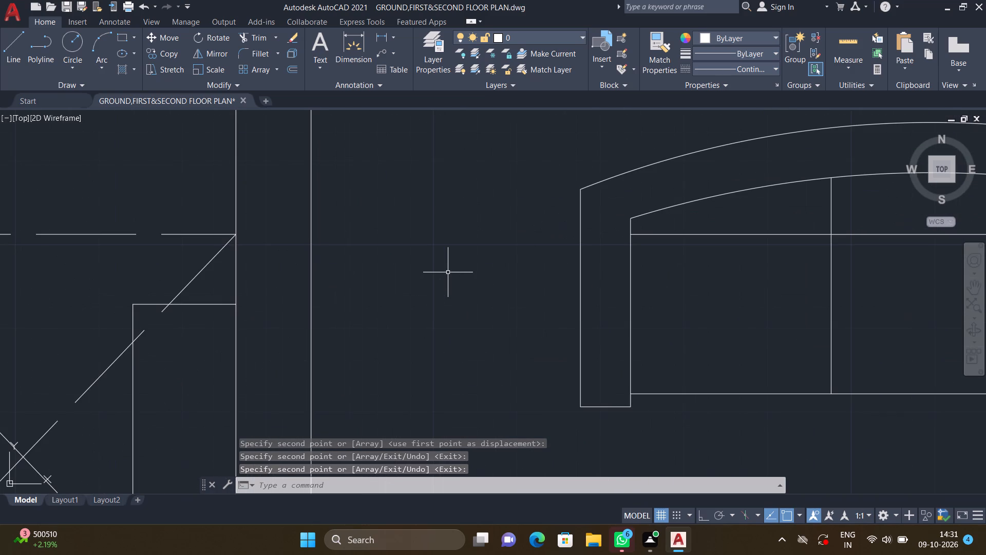
{"action": "type", "text": "rec"}
{"action": "key", "text": "Return"}
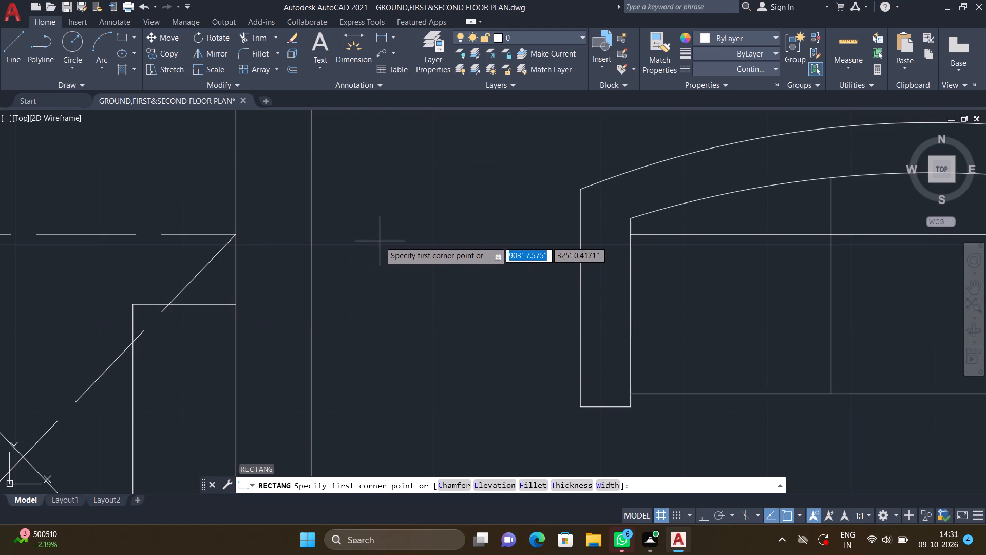
{"action": "left_click", "coordinate": [379, 240]}
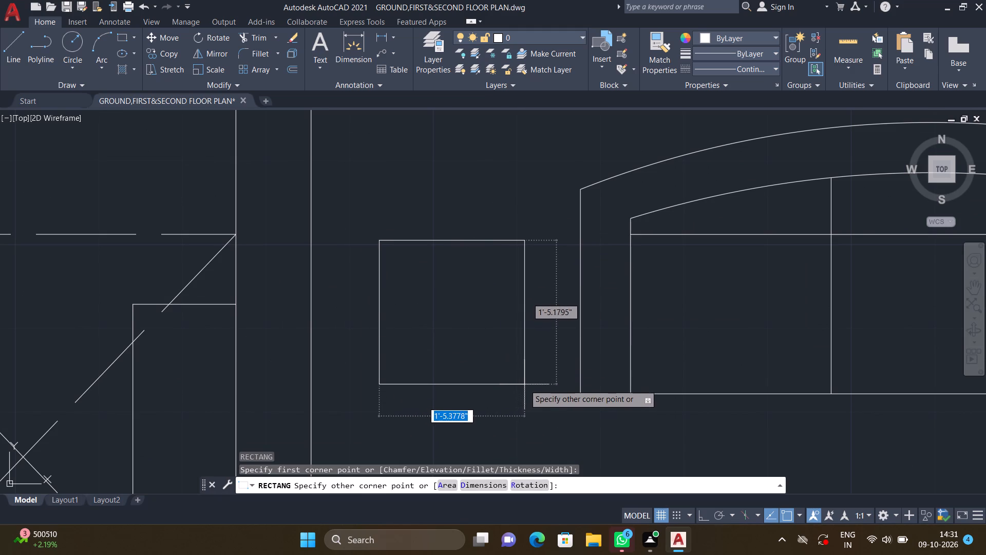
{"action": "left_click", "coordinate": [524, 376]}
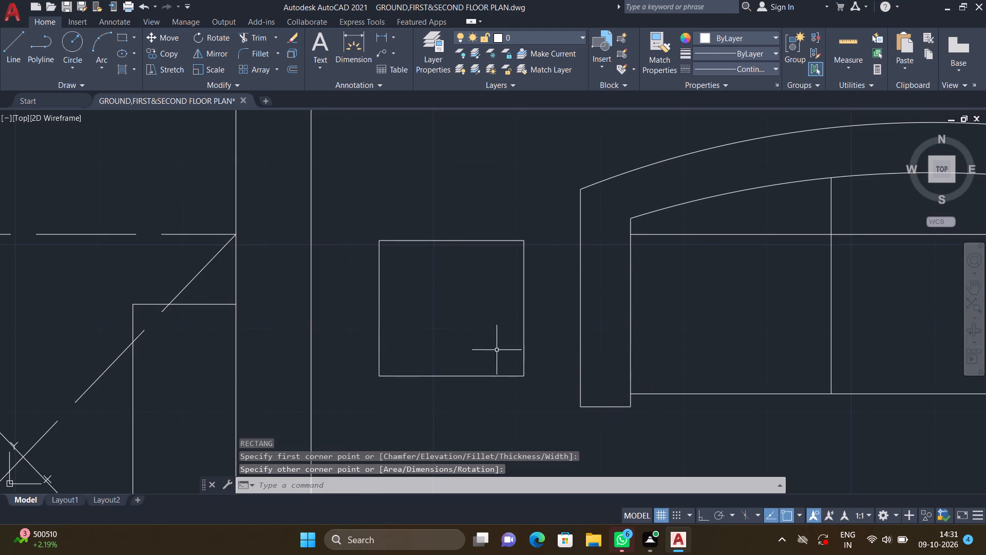
Draw a circle of about 3" radius at the centre of the side-table rectangle.
{"action": "scroll", "coordinate": [498, 350], "scroll_direction": "down", "scroll_amount": 1}
{"action": "middle_click_drag", "start_coordinate": [533, 370], "coordinate": [483, 338]}
{"action": "scroll", "coordinate": [483, 338], "scroll_direction": "down", "scroll_amount": 2}
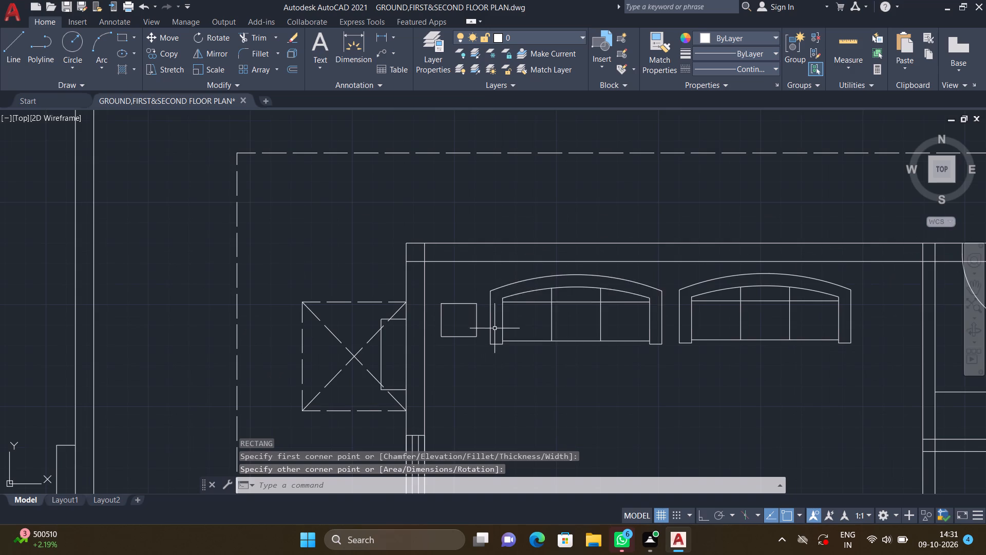
{"action": "middle_click_drag", "start_coordinate": [491, 326], "coordinate": [446, 297]}
{"action": "key", "text": "c"}
{"action": "key", "text": "Return"}
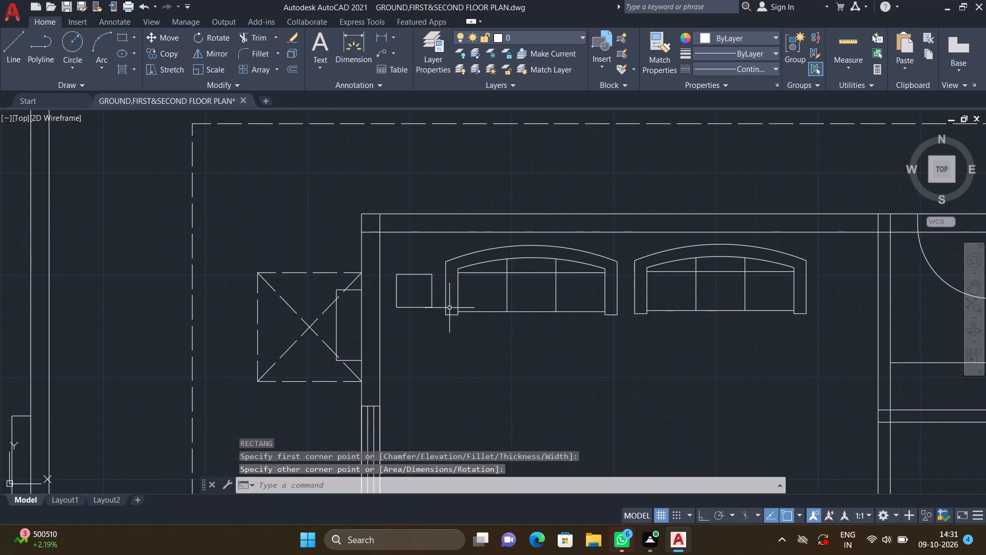
{"action": "scroll", "coordinate": [430, 286], "scroll_direction": "up", "scroll_amount": 2}
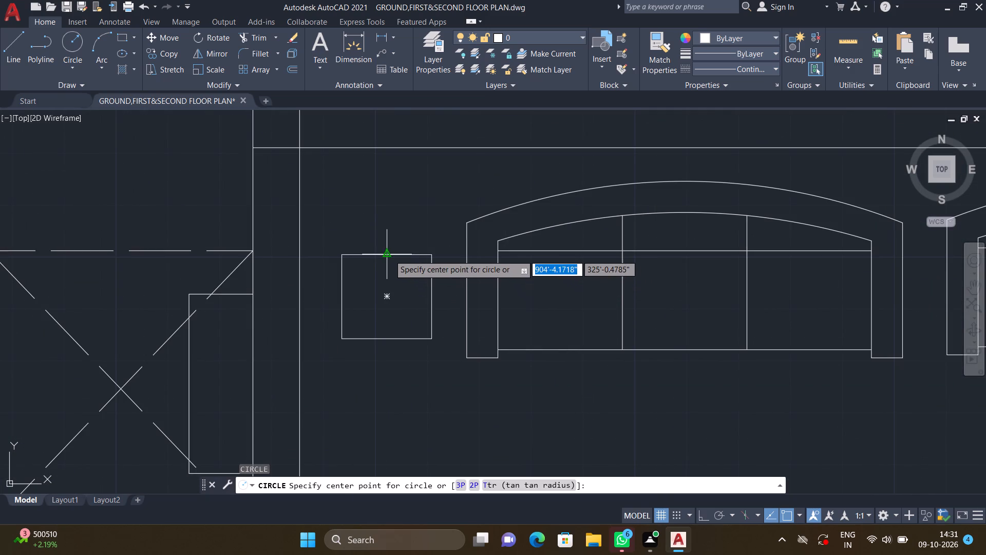
{"action": "left_click", "coordinate": [385, 295]}
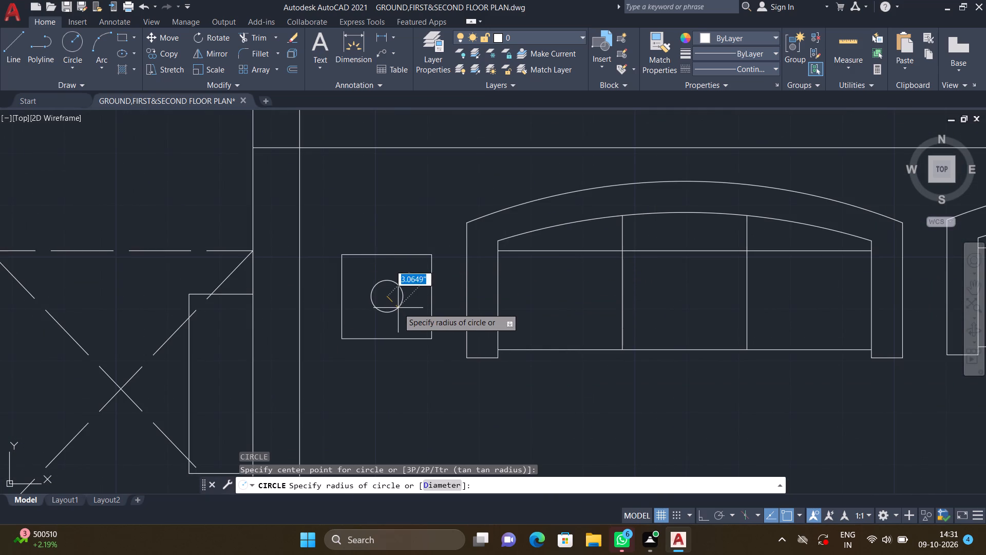
{"action": "left_click", "coordinate": [399, 310]}
Copy the side table with its circle about 17'-5" across, to the space between the second sofa and the right wall.
{"action": "scroll", "coordinate": [439, 334], "scroll_direction": "down", "scroll_amount": 2}
{"action": "middle_click_drag", "start_coordinate": [434, 335], "coordinate": [415, 307]}
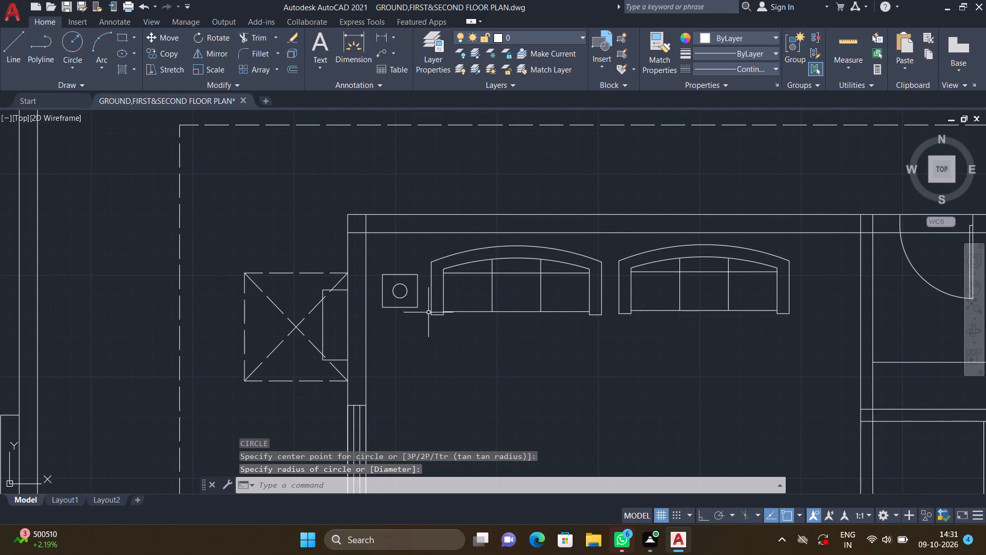
{"action": "key", "text": "c"}
{"action": "key", "text": "o"}
{"action": "key", "text": "Return"}
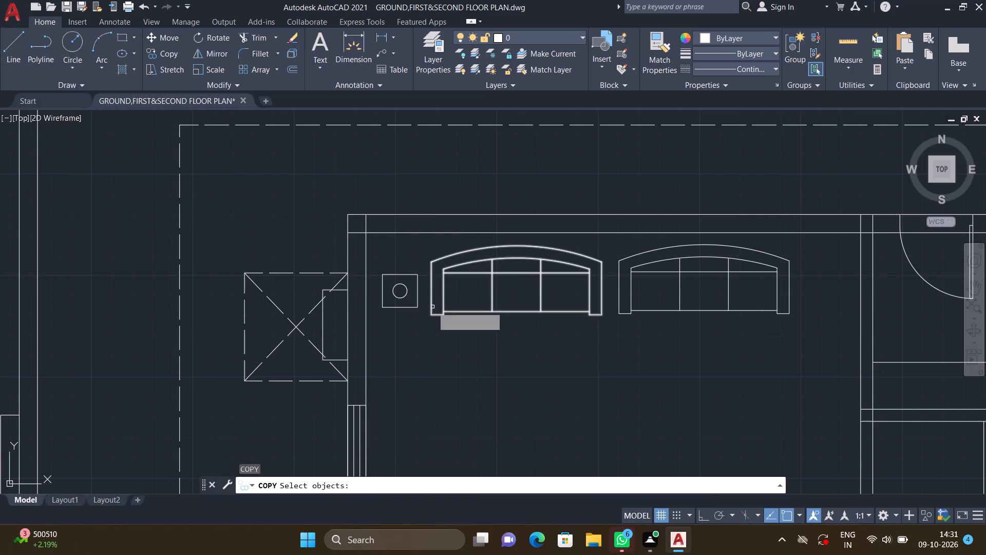
{"action": "scroll", "coordinate": [416, 314], "scroll_direction": "up", "scroll_amount": 1}
{"action": "left_click_drag", "start_coordinate": [423, 306], "coordinate": [419, 299]}
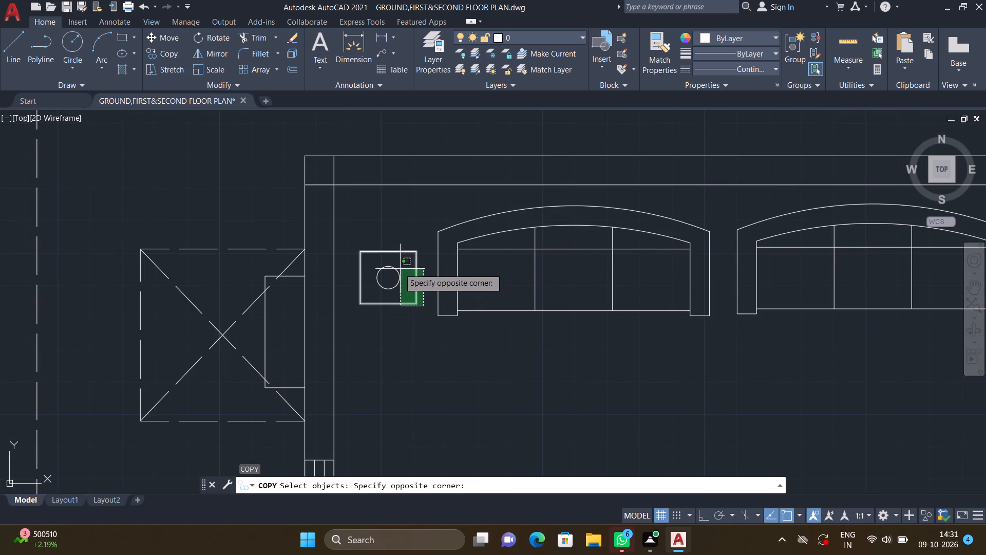
{"action": "left_click", "coordinate": [358, 240]}
{"action": "key", "text": "Return"}
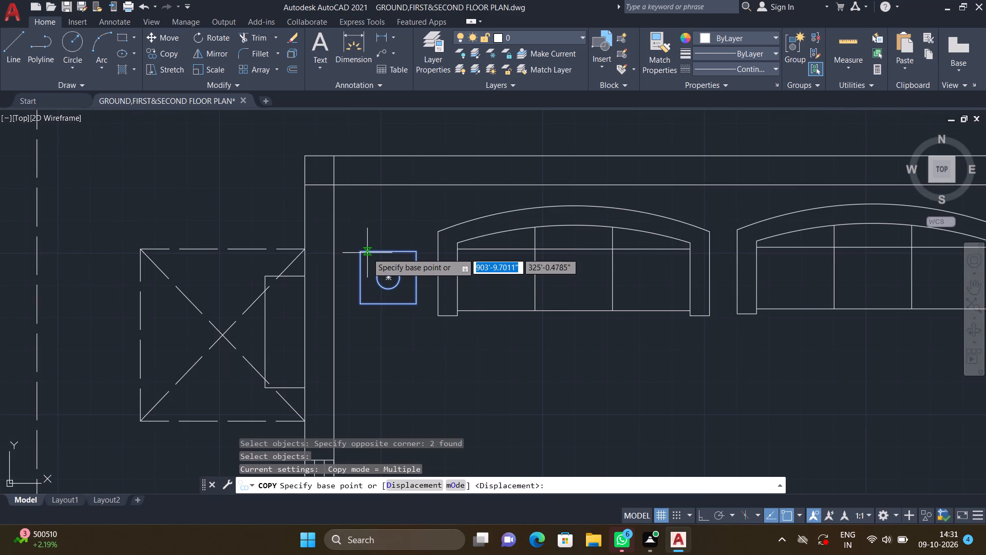
{"action": "left_click_drag", "start_coordinate": [359, 250], "coordinate": [366, 254]}
{"action": "scroll", "coordinate": [502, 303], "scroll_direction": "down", "scroll_amount": 3}
{"action": "middle_click_drag", "start_coordinate": [617, 310], "coordinate": [543, 279]}
{"action": "scroll", "coordinate": [559, 269], "scroll_direction": "up", "scroll_amount": 5}
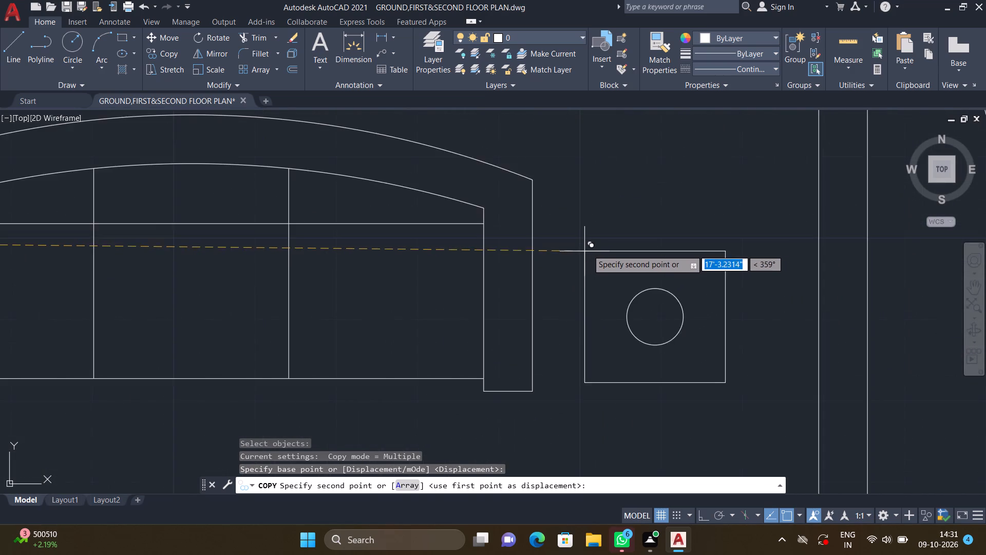
{"action": "scroll", "coordinate": [588, 249], "scroll_direction": "down", "scroll_amount": 3}
{"action": "scroll", "coordinate": [587, 246], "scroll_direction": "up", "scroll_amount": 1}
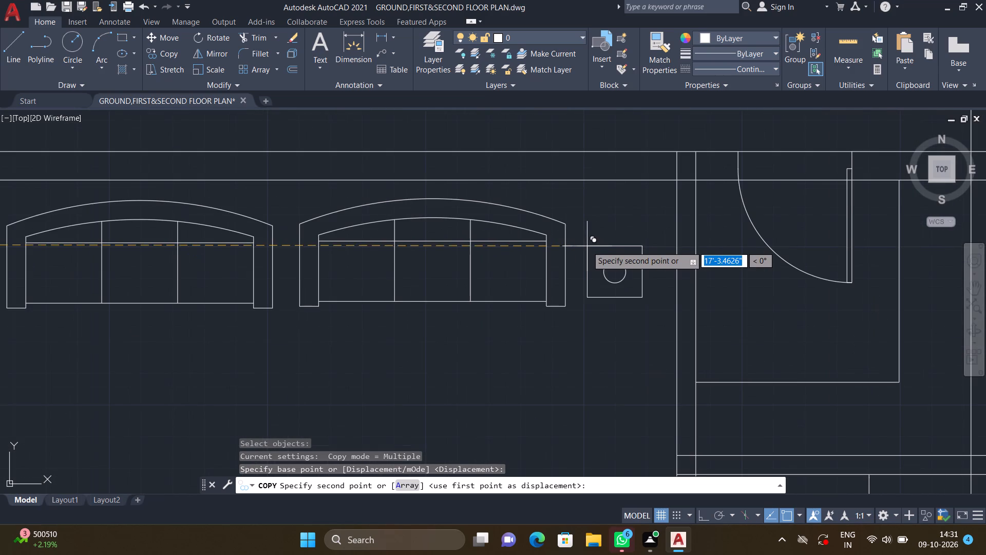
{"action": "scroll", "coordinate": [587, 246], "scroll_direction": "down", "scroll_amount": 1}
{"action": "scroll", "coordinate": [589, 246], "scroll_direction": "up", "scroll_amount": 1}
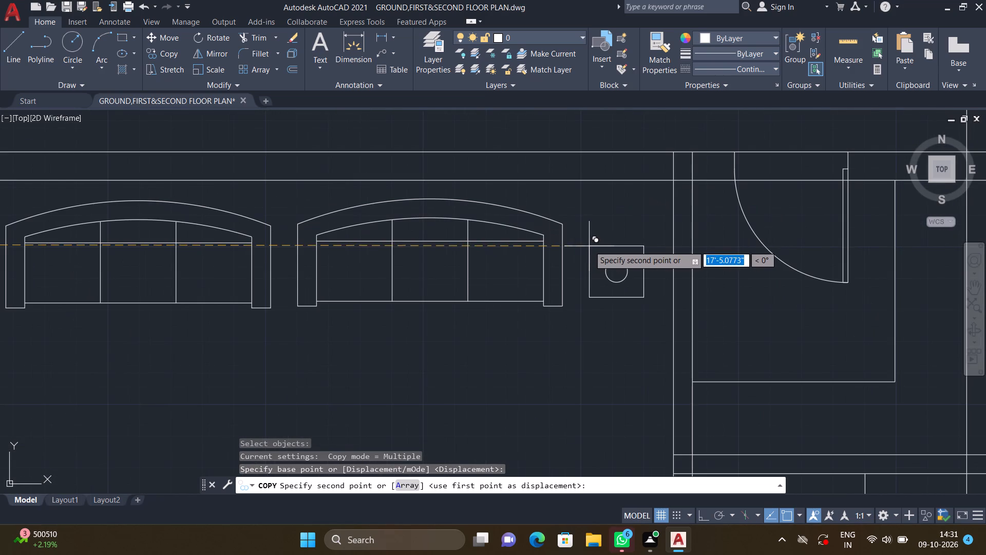
{"action": "left_click", "coordinate": [589, 242]}
{"action": "key", "text": "Return"}
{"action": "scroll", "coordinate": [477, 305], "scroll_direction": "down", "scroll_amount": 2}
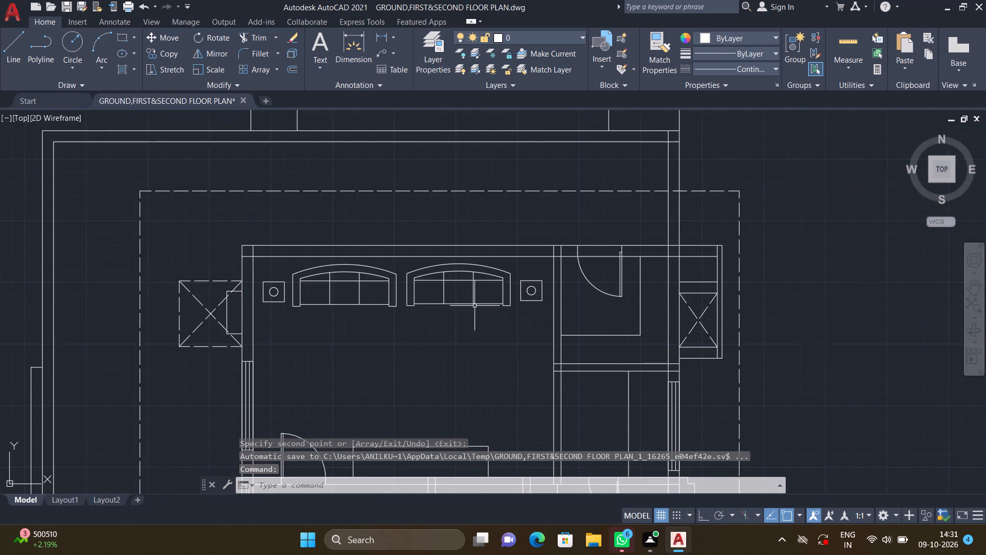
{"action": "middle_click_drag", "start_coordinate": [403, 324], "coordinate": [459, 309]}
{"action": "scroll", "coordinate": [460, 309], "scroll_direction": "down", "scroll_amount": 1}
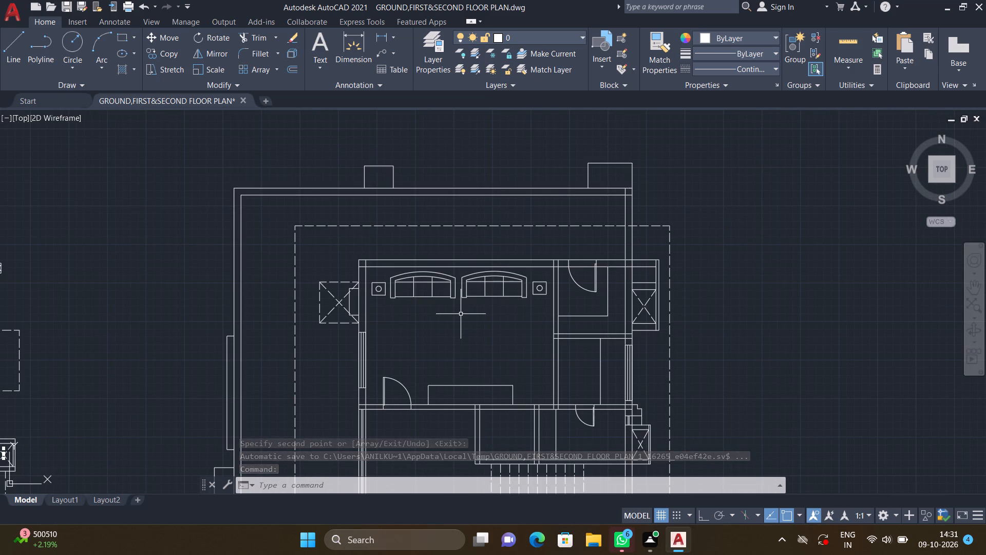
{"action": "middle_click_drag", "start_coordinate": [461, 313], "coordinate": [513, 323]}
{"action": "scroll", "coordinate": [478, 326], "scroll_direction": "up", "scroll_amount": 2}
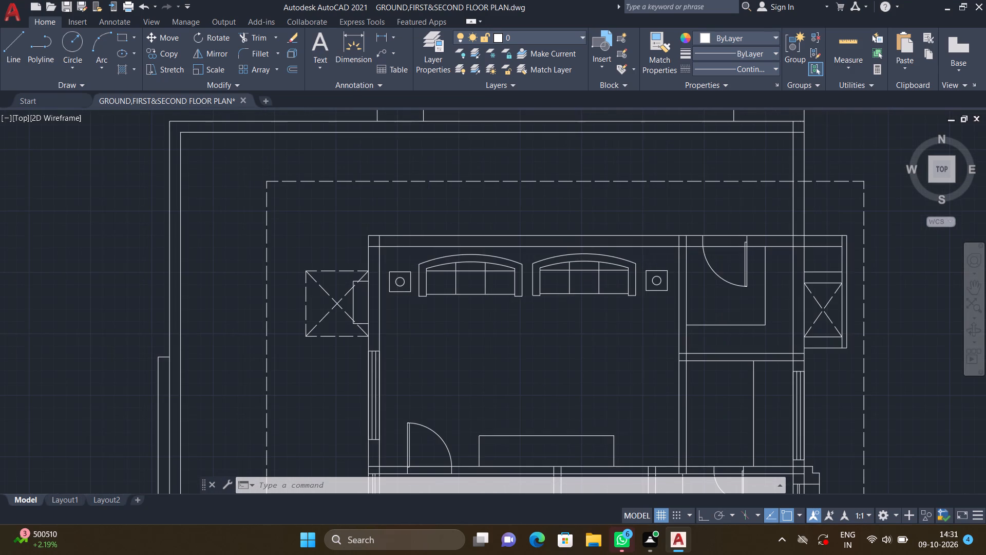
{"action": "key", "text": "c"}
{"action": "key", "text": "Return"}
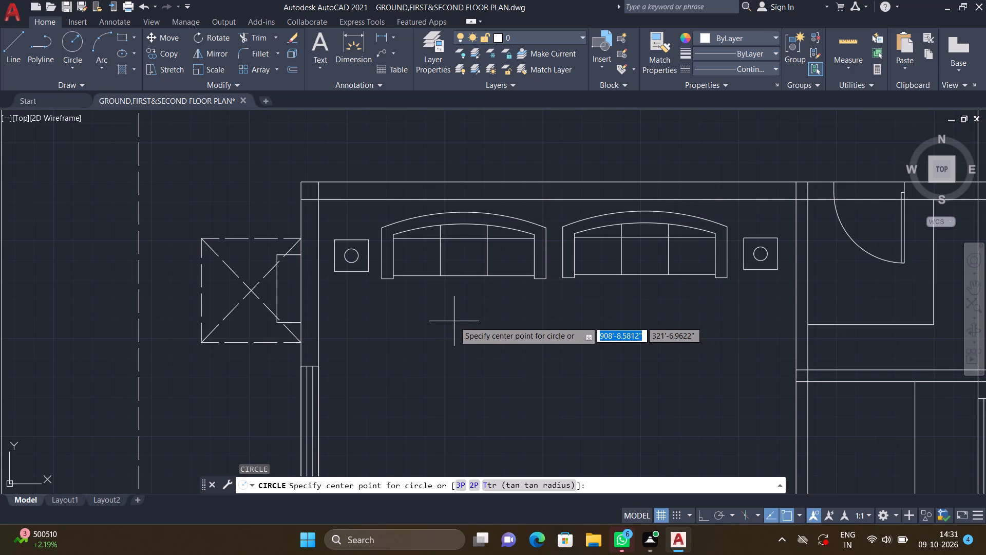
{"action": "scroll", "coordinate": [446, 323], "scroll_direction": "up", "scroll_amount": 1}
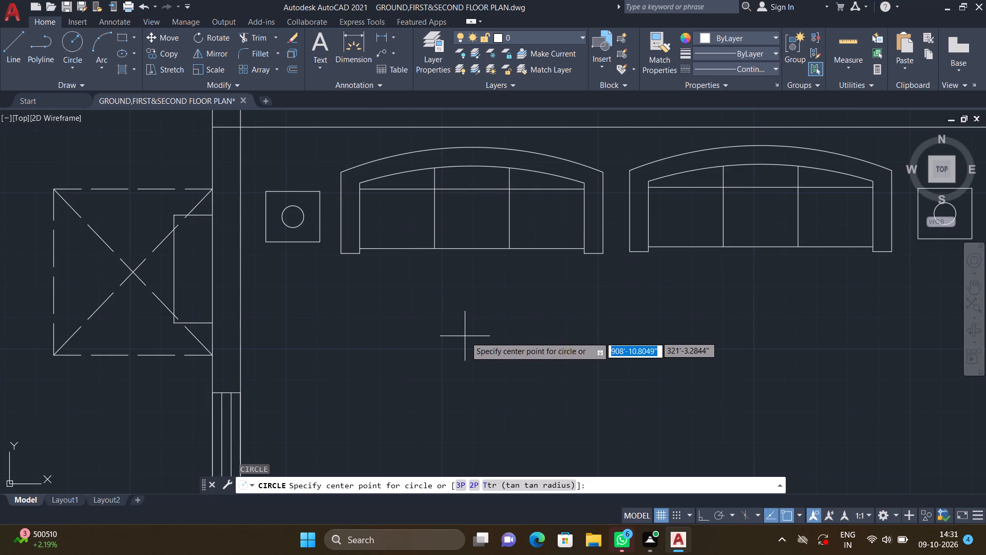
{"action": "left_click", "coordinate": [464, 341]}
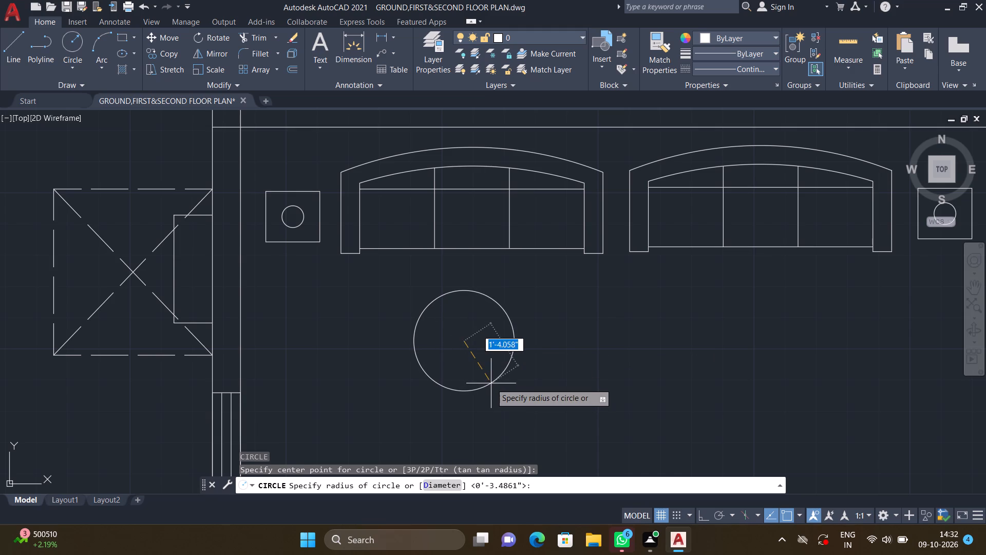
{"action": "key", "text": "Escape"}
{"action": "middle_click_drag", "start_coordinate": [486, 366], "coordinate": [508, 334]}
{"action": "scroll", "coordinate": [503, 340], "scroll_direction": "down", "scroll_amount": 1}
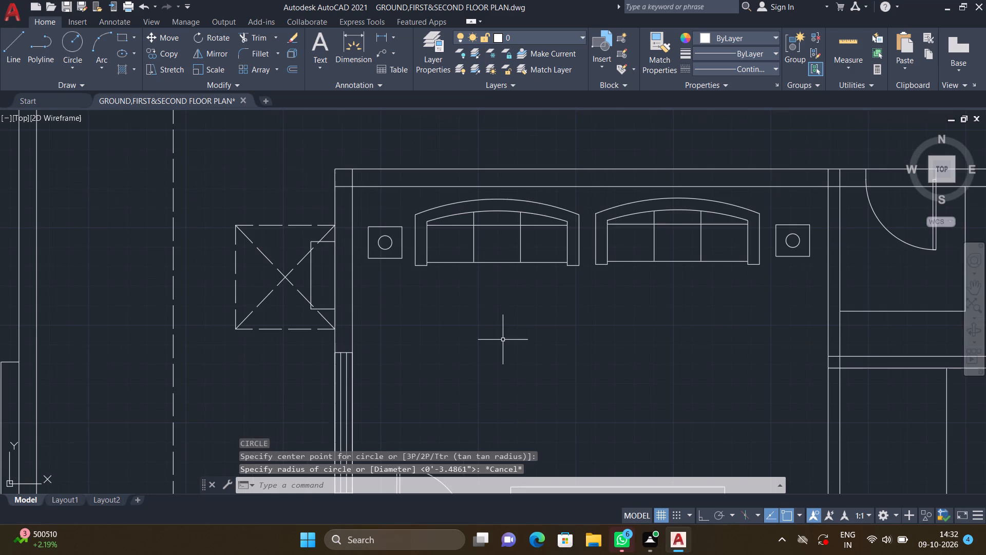
Draw a circle of about 1'-9" radius in the open floor space just below the first sofa.
{"action": "middle_click_drag", "start_coordinate": [488, 325], "coordinate": [466, 293]}
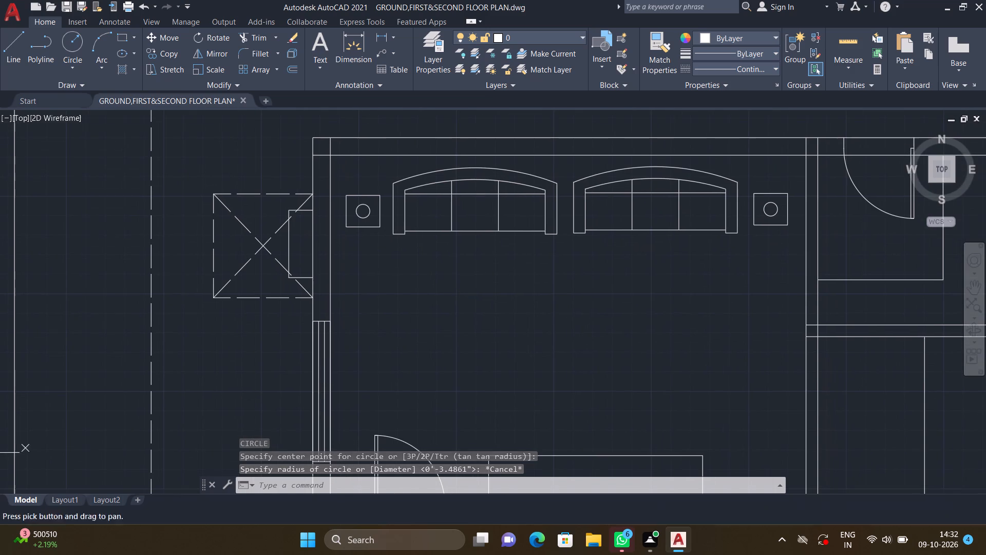
{"action": "scroll", "coordinate": [472, 301], "scroll_direction": "up", "scroll_amount": 1}
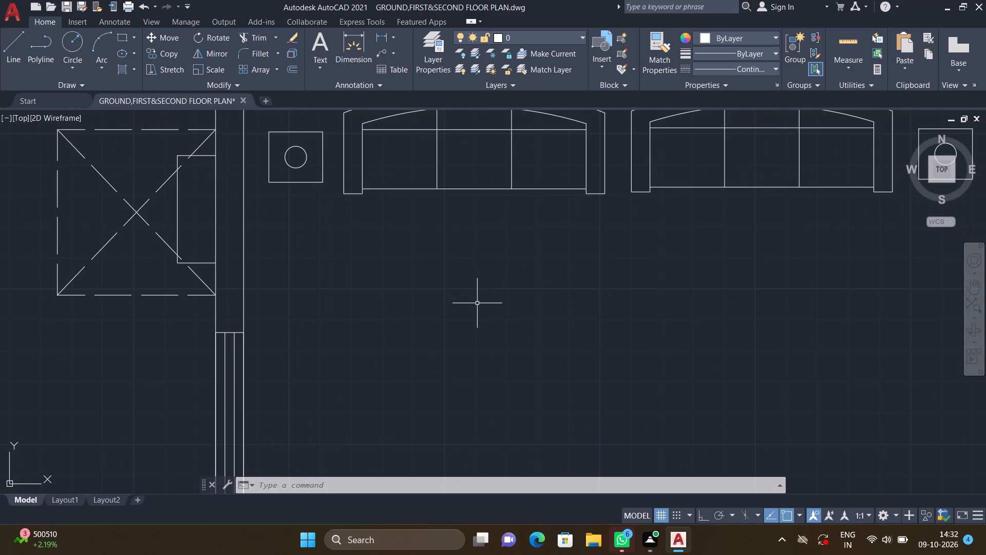
{"action": "key", "text": "c"}
{"action": "key", "text": "Return"}
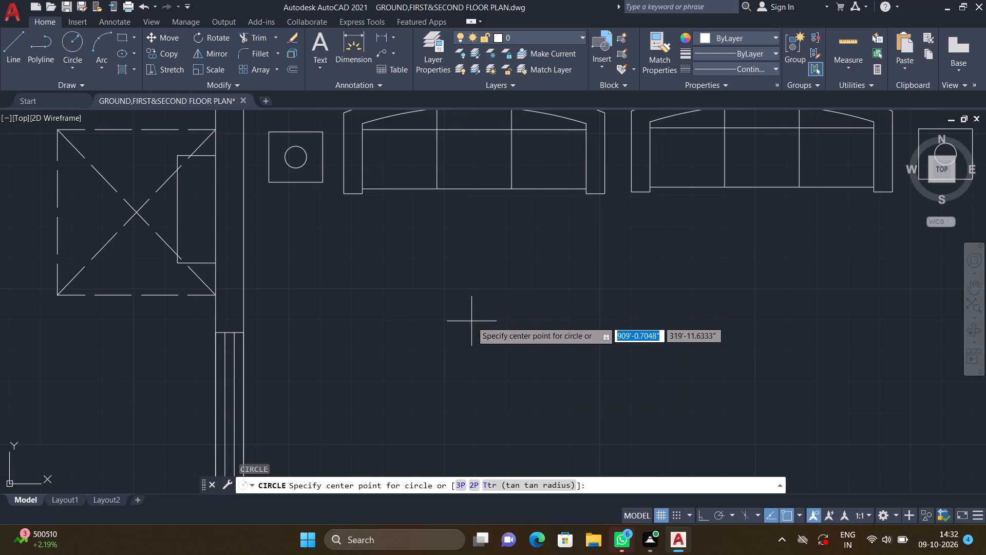
{"action": "left_click", "coordinate": [465, 292]}
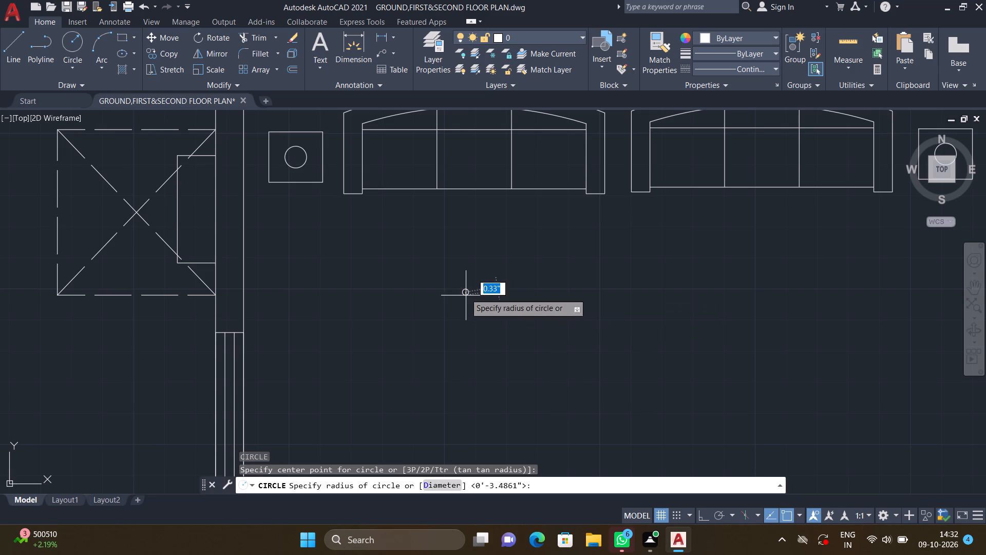
{"action": "left_click", "coordinate": [505, 346]}
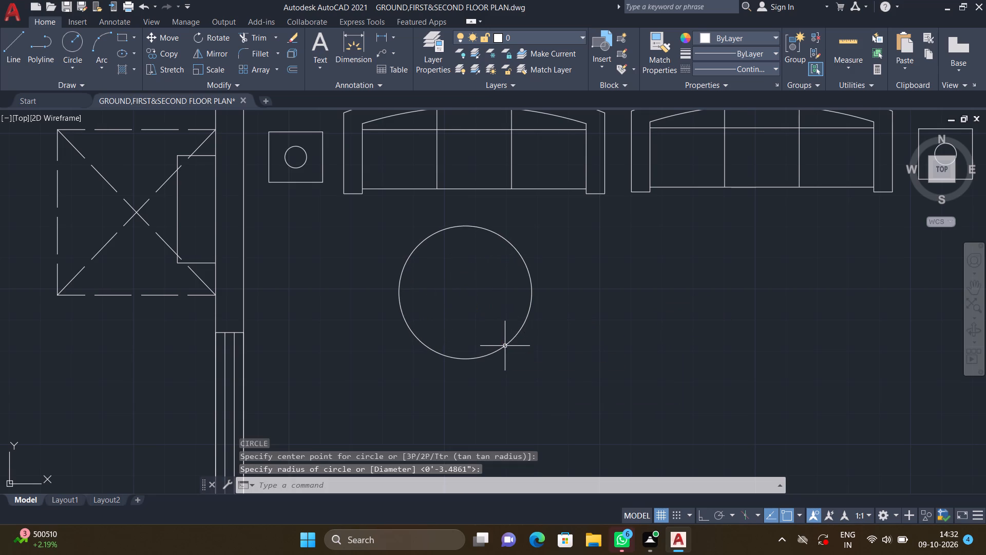
Draw a smaller circle of about 1'-2" radius centred on the right quadrant of the large circle.
{"action": "middle_click_drag", "start_coordinate": [498, 305], "coordinate": [510, 325]}
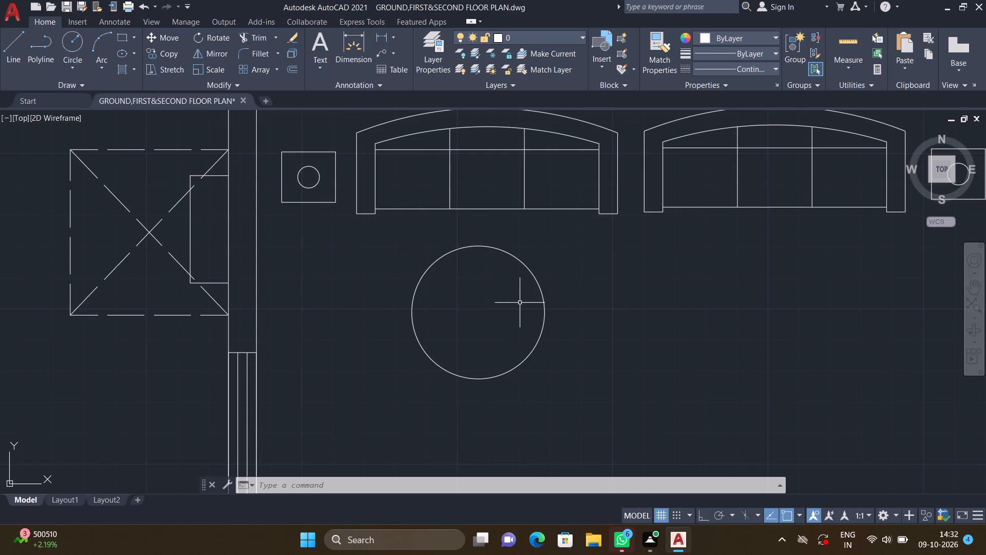
{"action": "middle_click_drag", "start_coordinate": [544, 314], "coordinate": [512, 315]}
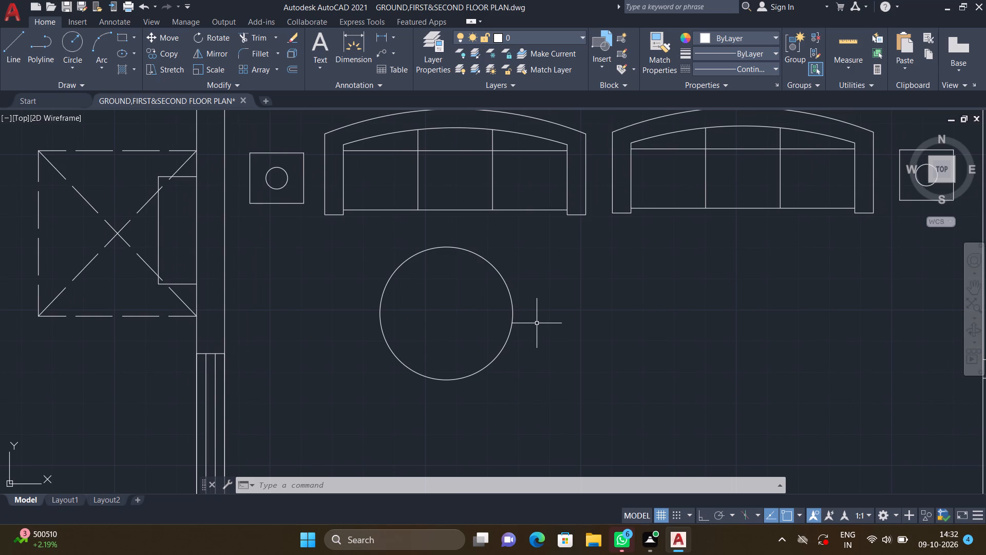
{"action": "key", "text": "c"}
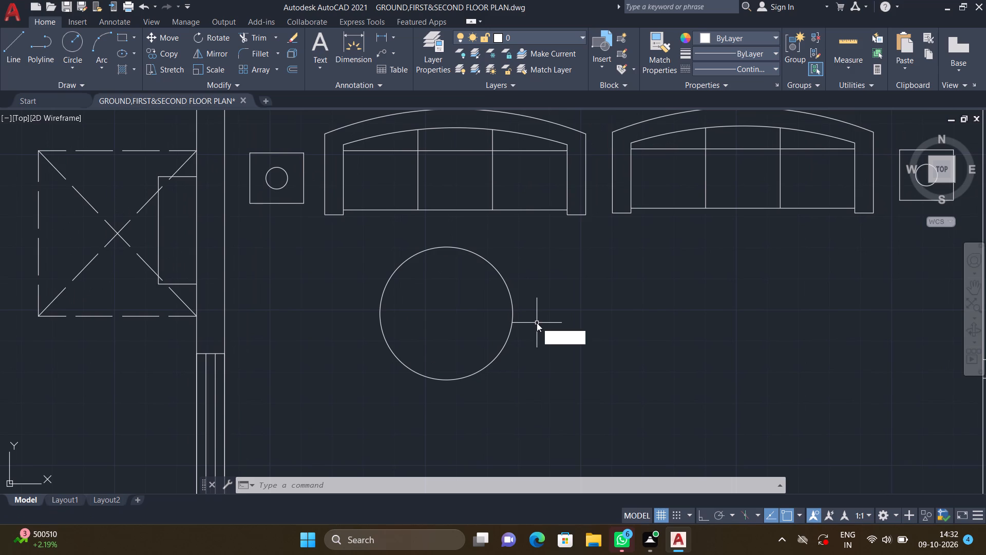
{"action": "key", "text": "Return"}
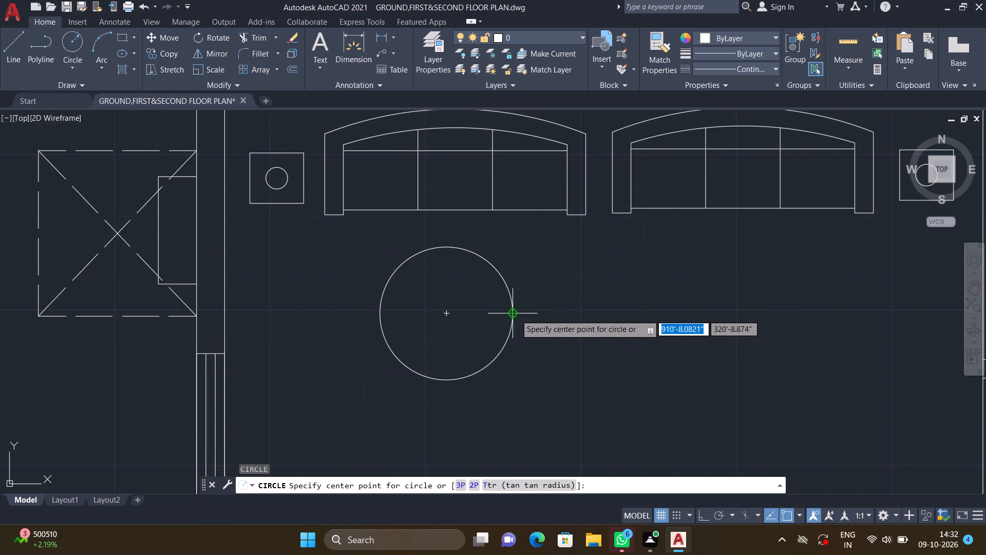
{"action": "left_click", "coordinate": [515, 314]}
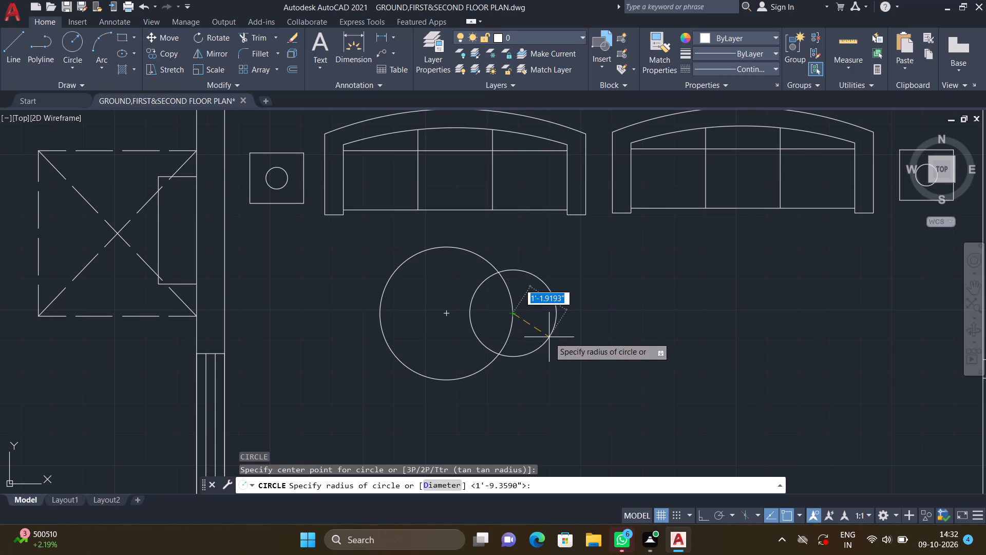
{"action": "left_click", "coordinate": [549, 337]}
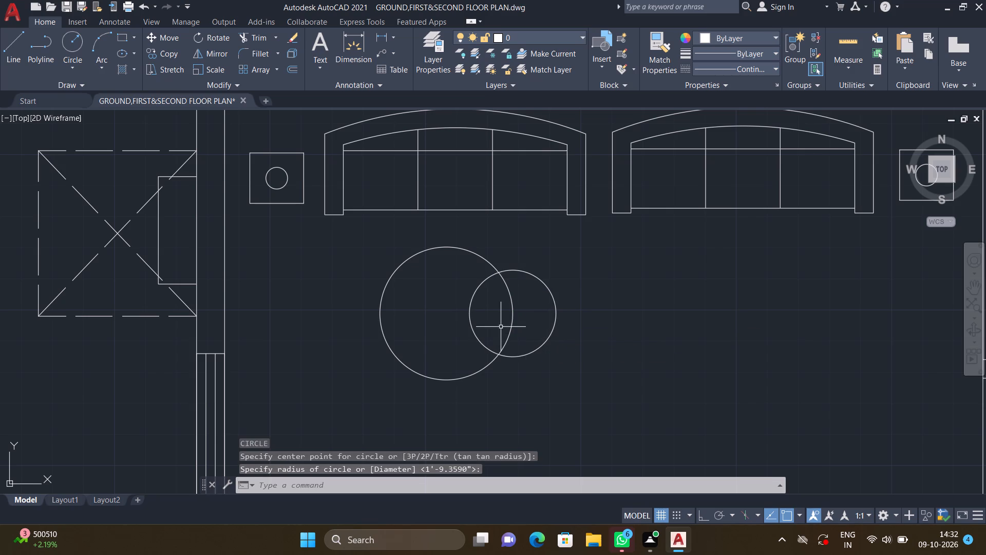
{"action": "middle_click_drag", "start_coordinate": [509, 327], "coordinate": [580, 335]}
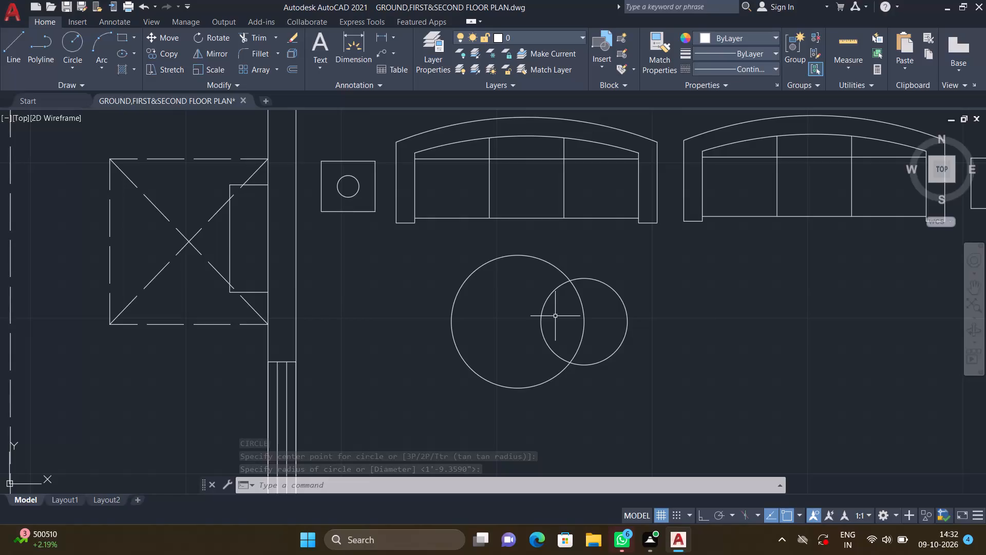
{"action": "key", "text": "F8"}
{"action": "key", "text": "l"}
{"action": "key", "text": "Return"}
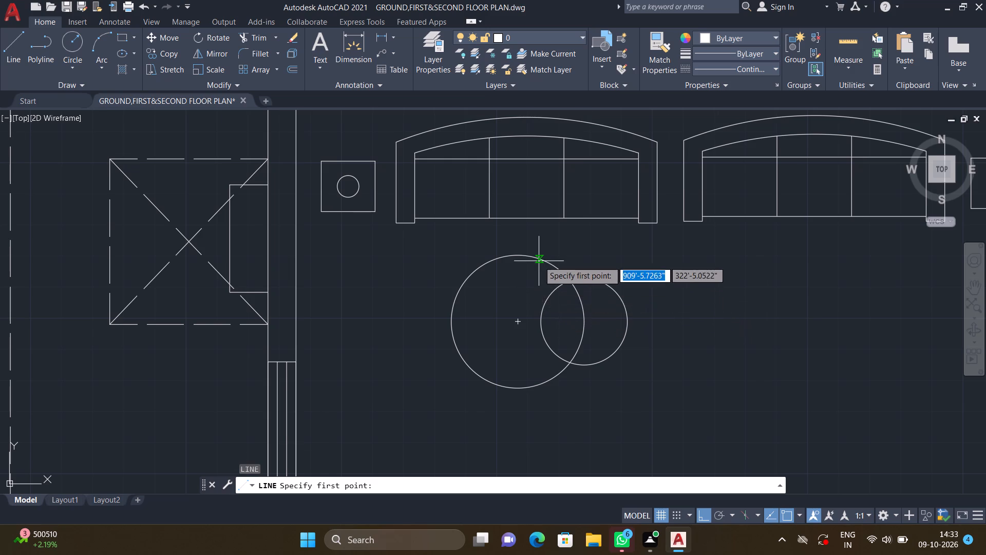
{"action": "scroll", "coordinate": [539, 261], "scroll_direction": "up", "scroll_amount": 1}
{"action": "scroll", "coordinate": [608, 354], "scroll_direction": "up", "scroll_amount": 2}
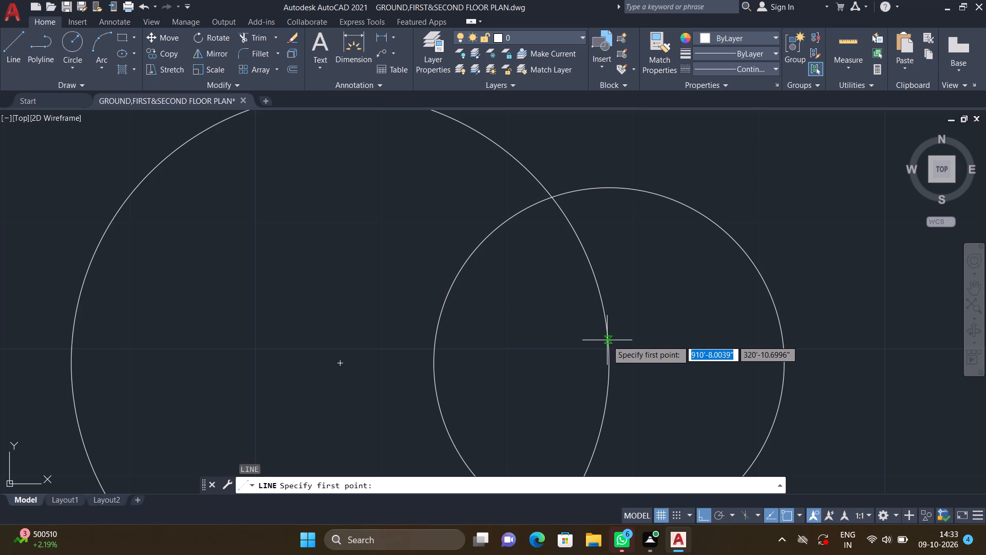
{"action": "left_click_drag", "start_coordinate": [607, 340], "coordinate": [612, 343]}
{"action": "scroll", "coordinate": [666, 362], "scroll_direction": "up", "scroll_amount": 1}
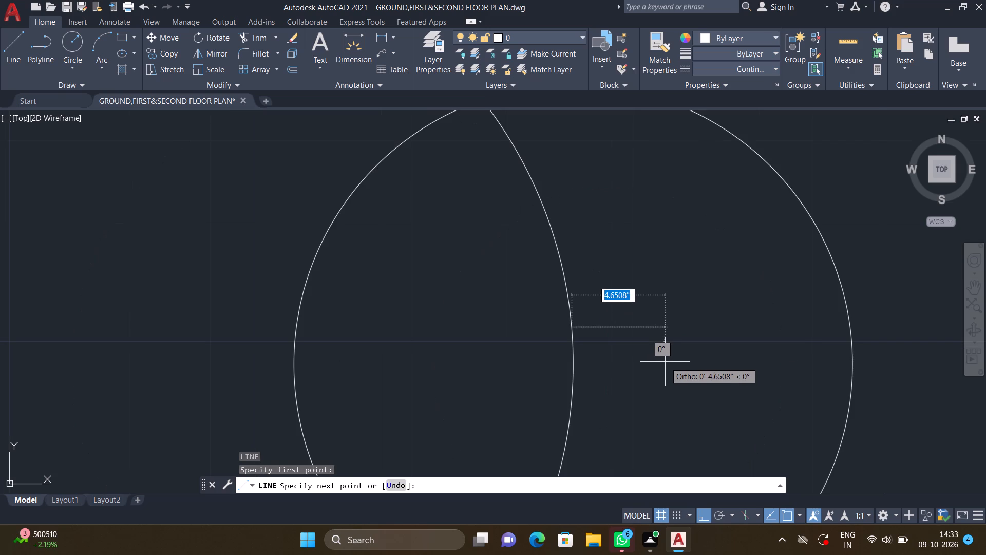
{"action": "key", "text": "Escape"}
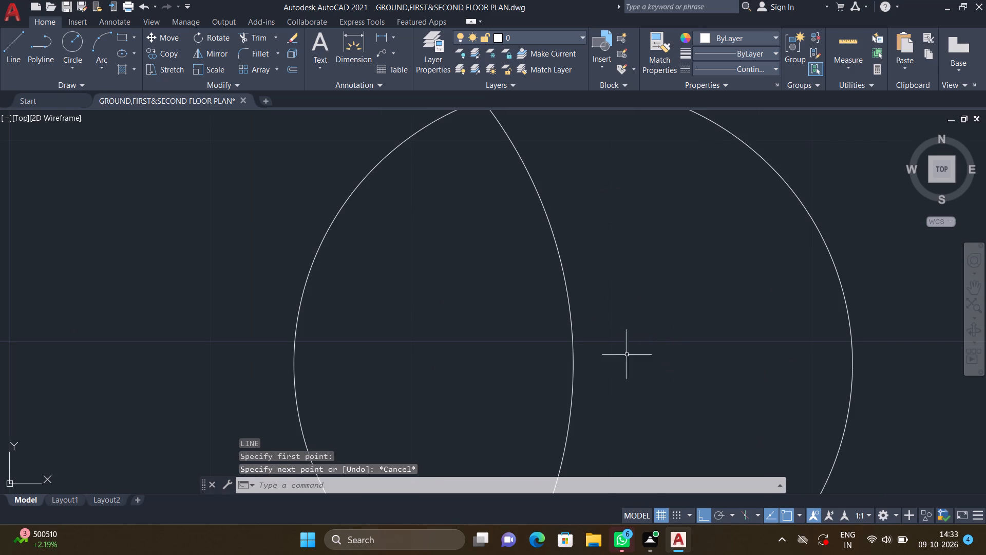
Trim away the part of the smaller circle that lies inside the large circle.
{"action": "scroll", "coordinate": [568, 359], "scroll_direction": "down", "scroll_amount": 4}
{"action": "middle_click_drag", "start_coordinate": [552, 349], "coordinate": [594, 331]}
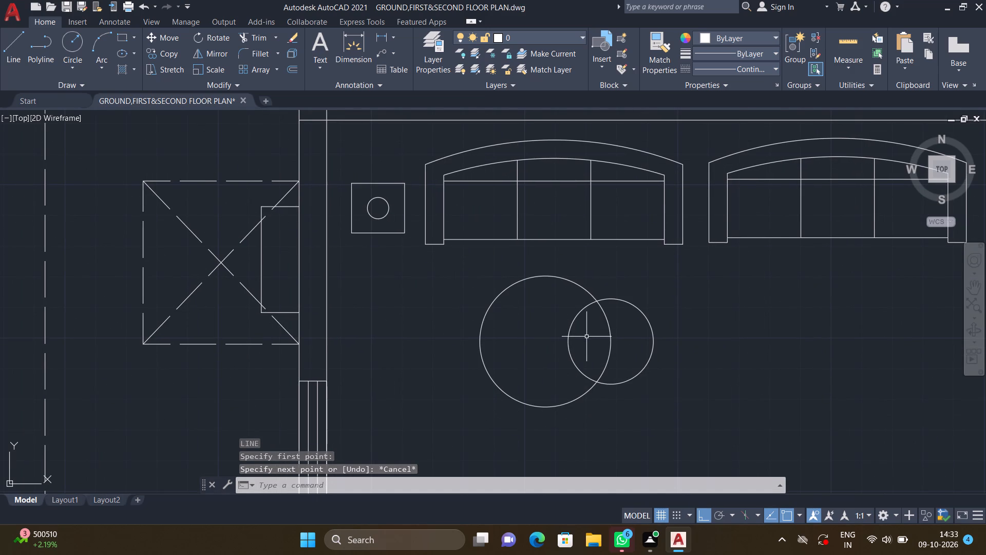
{"action": "scroll", "coordinate": [586, 338], "scroll_direction": "up", "scroll_amount": 2}
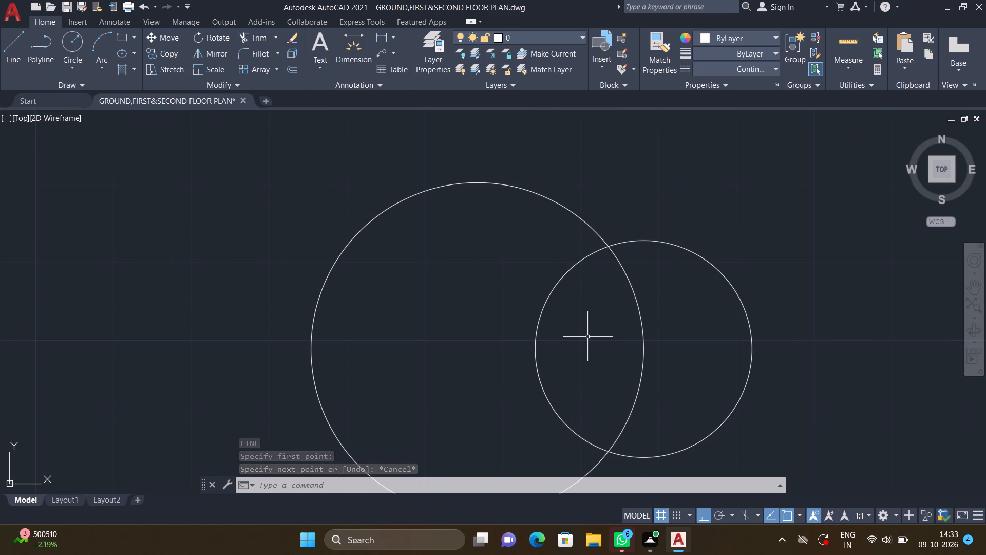
{"action": "key", "text": "t"}
{"action": "key", "text": "r"}
{"action": "key", "text": "Return"}
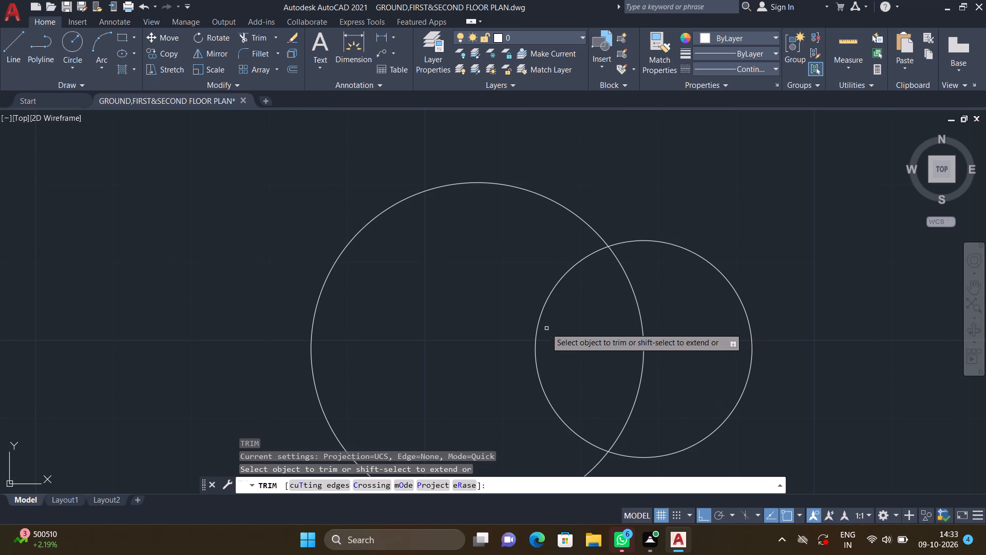
{"action": "left_click", "coordinate": [539, 319]}
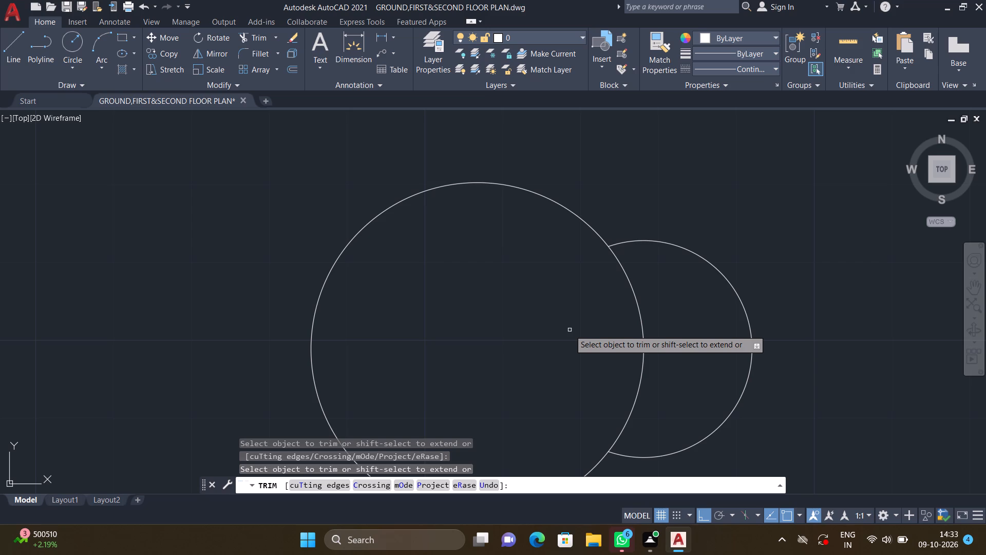
{"action": "key", "text": "Escape"}
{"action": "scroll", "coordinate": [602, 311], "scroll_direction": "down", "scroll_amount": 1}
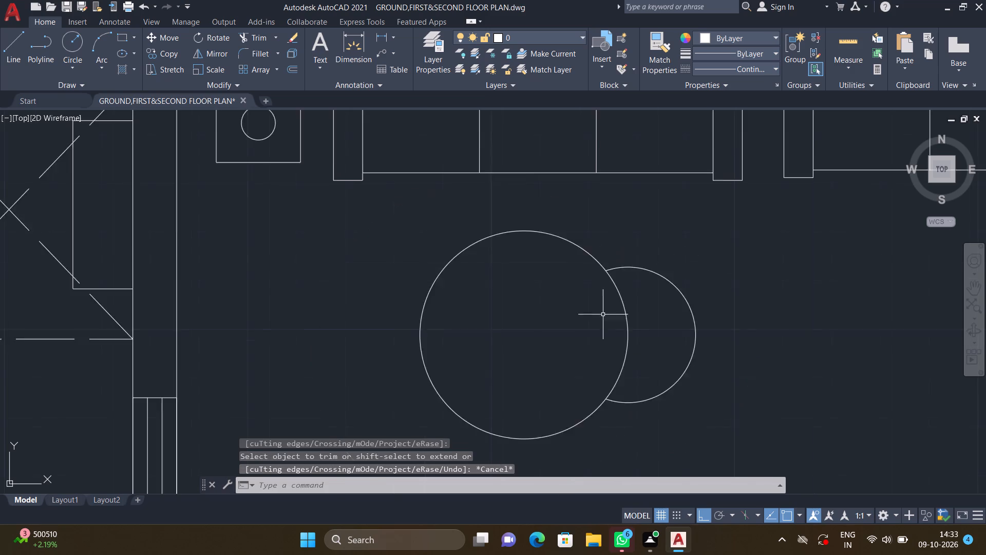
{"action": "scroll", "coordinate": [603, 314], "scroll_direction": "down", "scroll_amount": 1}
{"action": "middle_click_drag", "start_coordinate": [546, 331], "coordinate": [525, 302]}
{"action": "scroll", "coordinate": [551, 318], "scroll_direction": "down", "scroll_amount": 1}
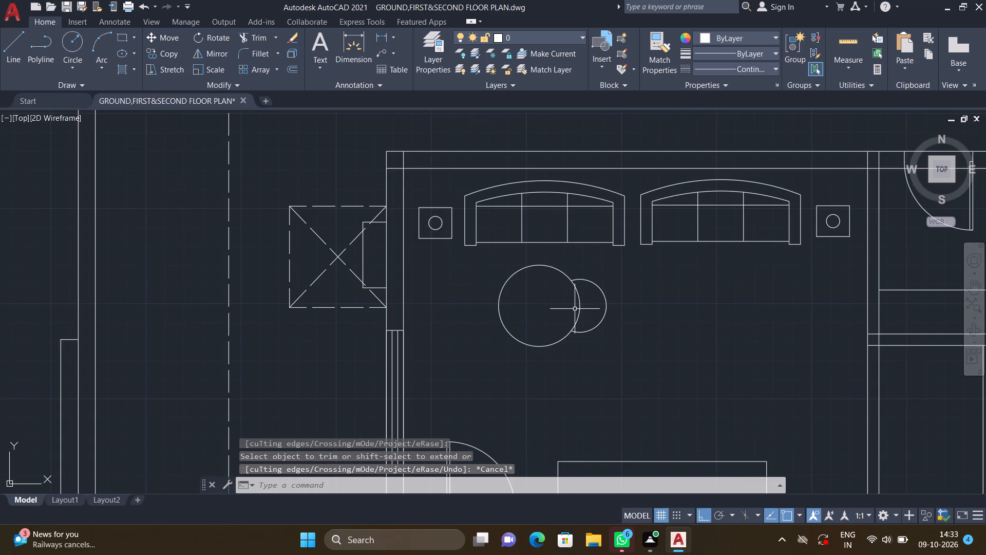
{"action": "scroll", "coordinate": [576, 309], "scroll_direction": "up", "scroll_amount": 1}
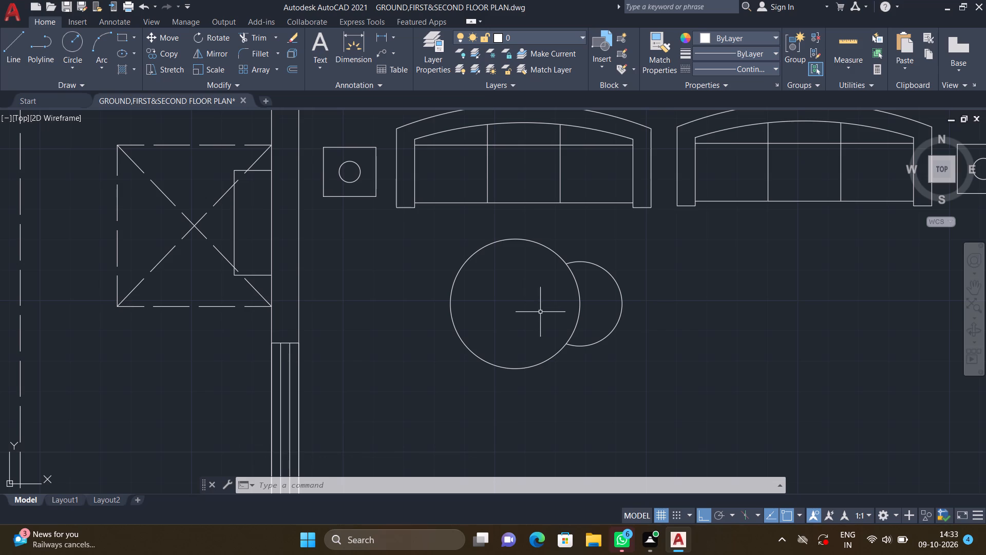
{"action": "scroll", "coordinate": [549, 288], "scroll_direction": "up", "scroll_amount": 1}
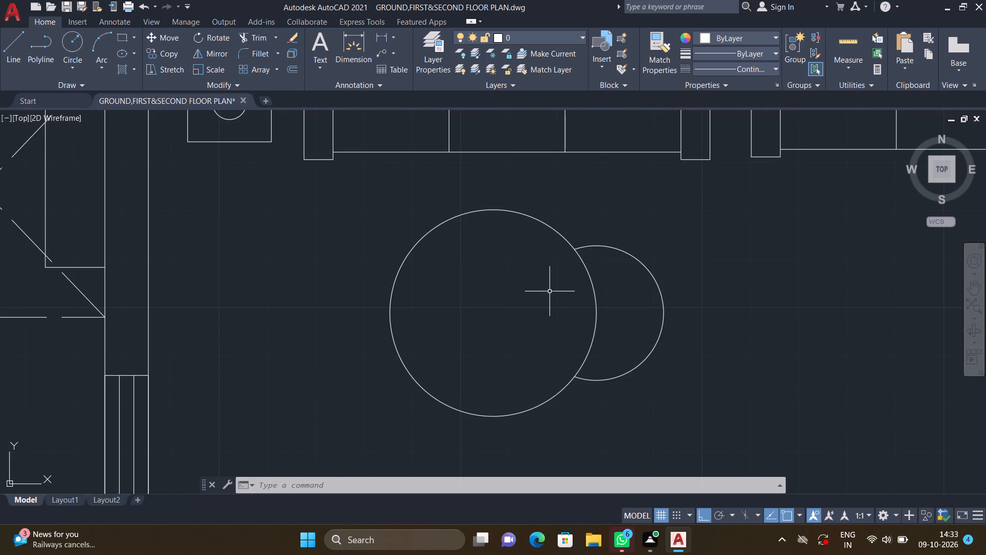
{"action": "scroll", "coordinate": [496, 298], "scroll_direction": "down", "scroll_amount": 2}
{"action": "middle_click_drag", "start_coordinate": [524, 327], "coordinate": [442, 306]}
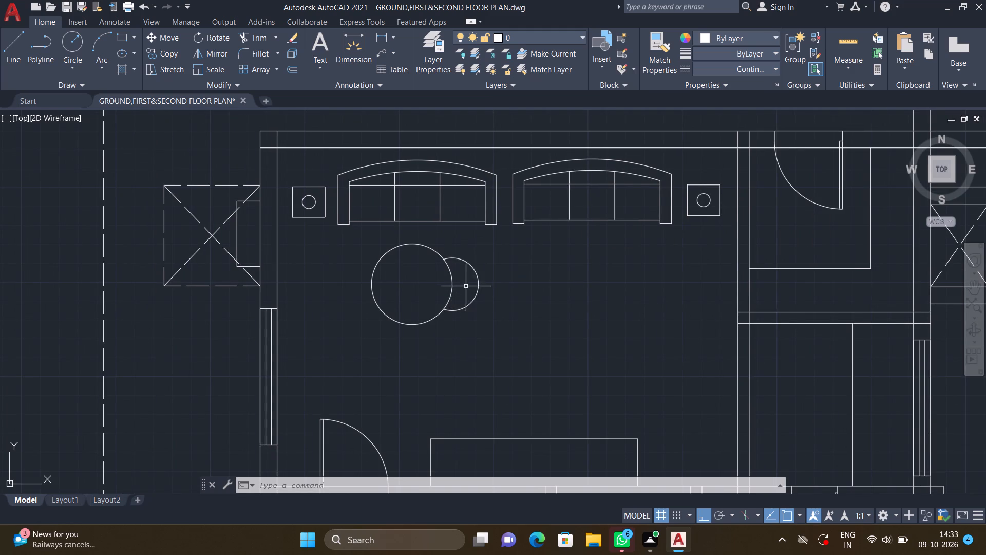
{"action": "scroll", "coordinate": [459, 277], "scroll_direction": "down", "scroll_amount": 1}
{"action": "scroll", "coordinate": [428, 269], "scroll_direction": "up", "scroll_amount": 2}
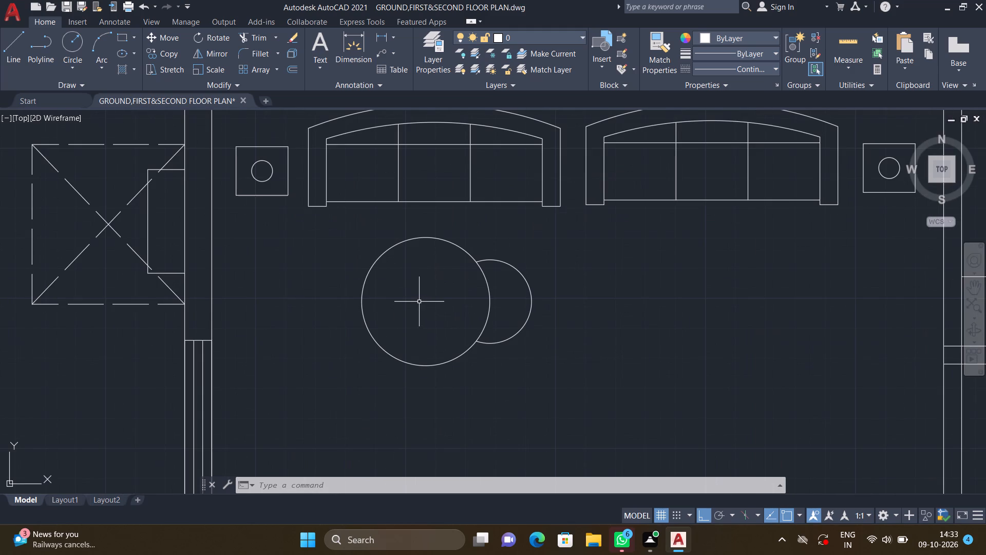
Copy the large circle and its attached arc about 8'-4" horizontally to the open floor below the second sofa.
{"action": "scroll", "coordinate": [560, 285], "scroll_direction": "down", "scroll_amount": 1}
{"action": "middle_click_drag", "start_coordinate": [539, 278], "coordinate": [465, 251]}
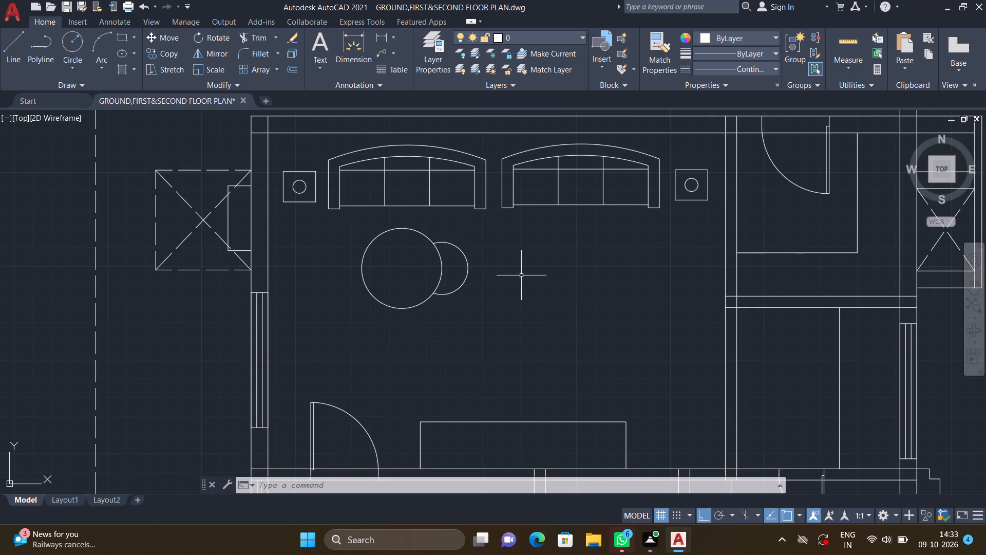
{"action": "key", "text": "c"}
{"action": "key", "text": "o"}
{"action": "key", "text": "Return"}
{"action": "left_click", "coordinate": [465, 269]}
{"action": "left_click", "coordinate": [343, 260]}
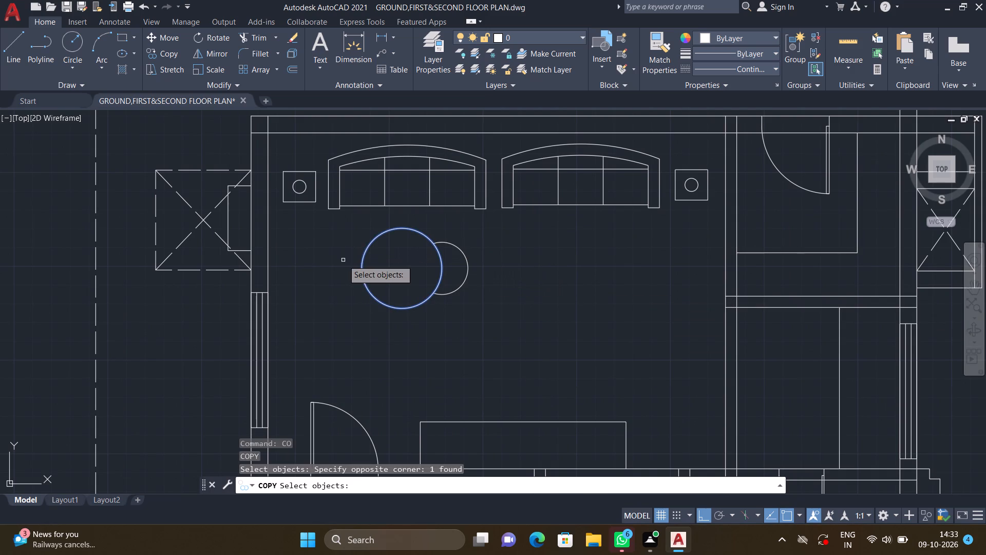
{"action": "left_click", "coordinate": [466, 275]}
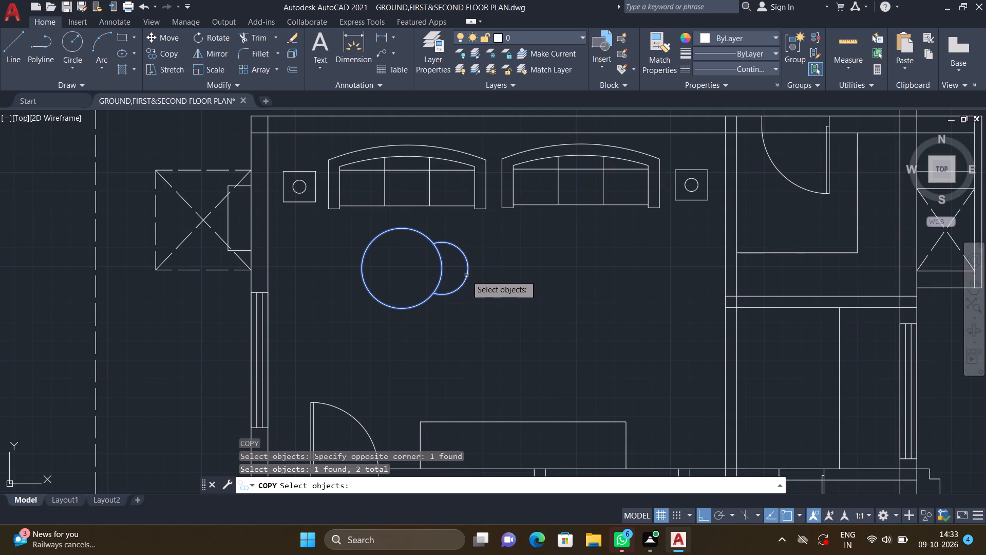
{"action": "key", "text": "Return"}
{"action": "left_click", "coordinate": [403, 227]}
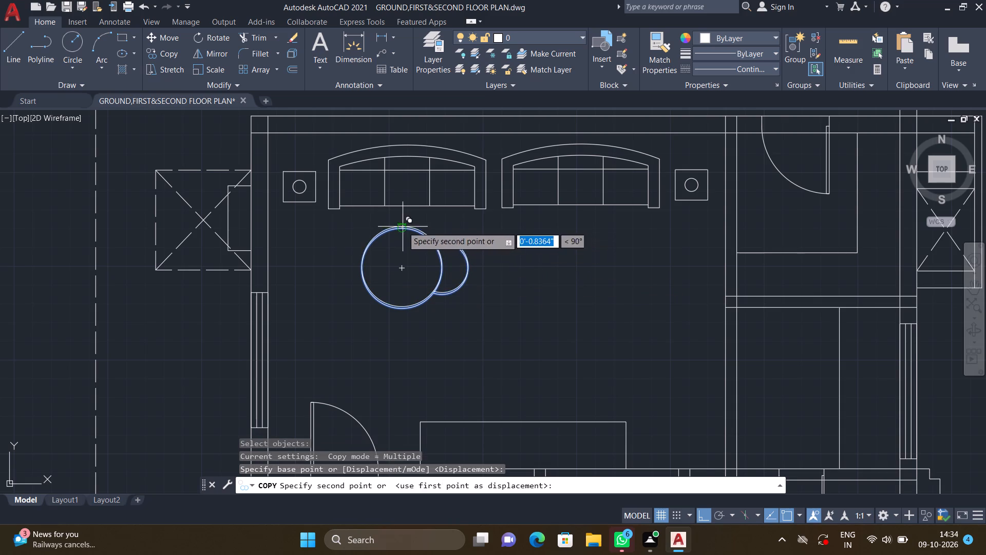
{"action": "left_click", "coordinate": [589, 261]}
{"action": "key", "text": "Return"}
Rotate the loose tilted armchair in the furniture library 90° counterclockwise about its backrest.
{"action": "scroll", "coordinate": [518, 281], "scroll_direction": "down", "scroll_amount": 2}
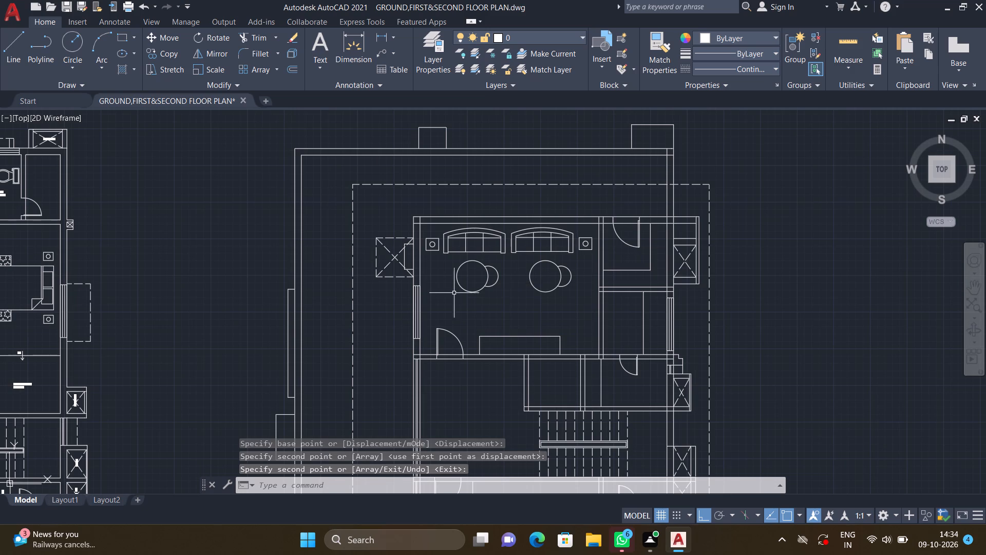
{"action": "middle_click_drag", "start_coordinate": [438, 291], "coordinate": [489, 263]}
{"action": "scroll", "coordinate": [437, 273], "scroll_direction": "down", "scroll_amount": 2}
{"action": "middle_click_drag", "start_coordinate": [276, 302], "coordinate": [393, 301]}
{"action": "scroll", "coordinate": [394, 302], "scroll_direction": "down", "scroll_amount": 2}
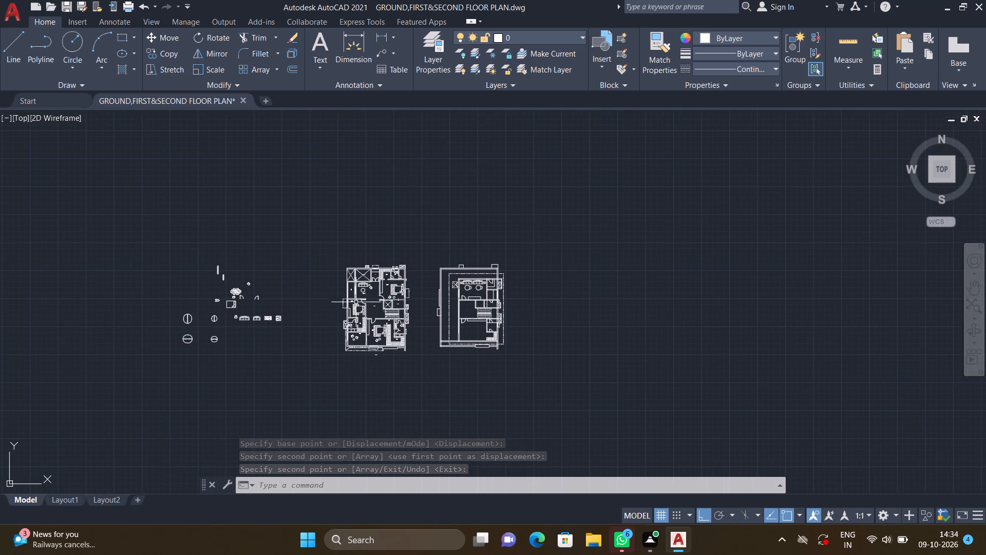
{"action": "middle_click_drag", "start_coordinate": [308, 301], "coordinate": [413, 305]}
{"action": "scroll", "coordinate": [336, 301], "scroll_direction": "up", "scroll_amount": 2}
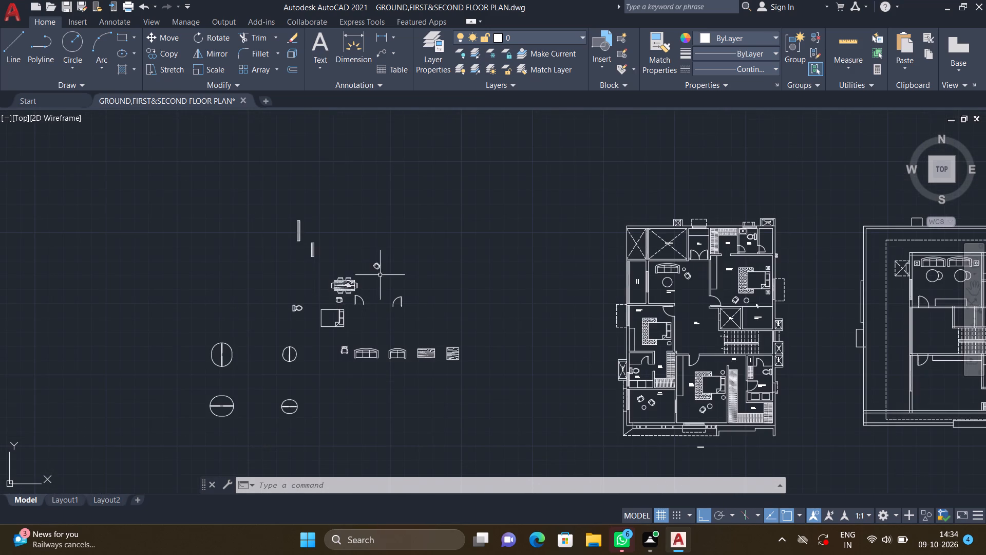
{"action": "scroll", "coordinate": [380, 275], "scroll_direction": "up", "scroll_amount": 3}
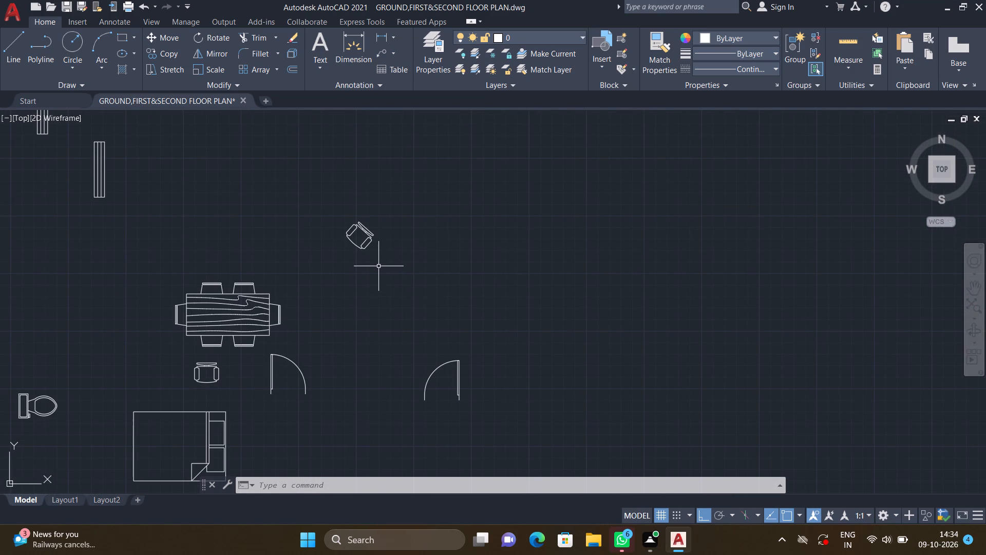
{"action": "type", "text": "ro"}
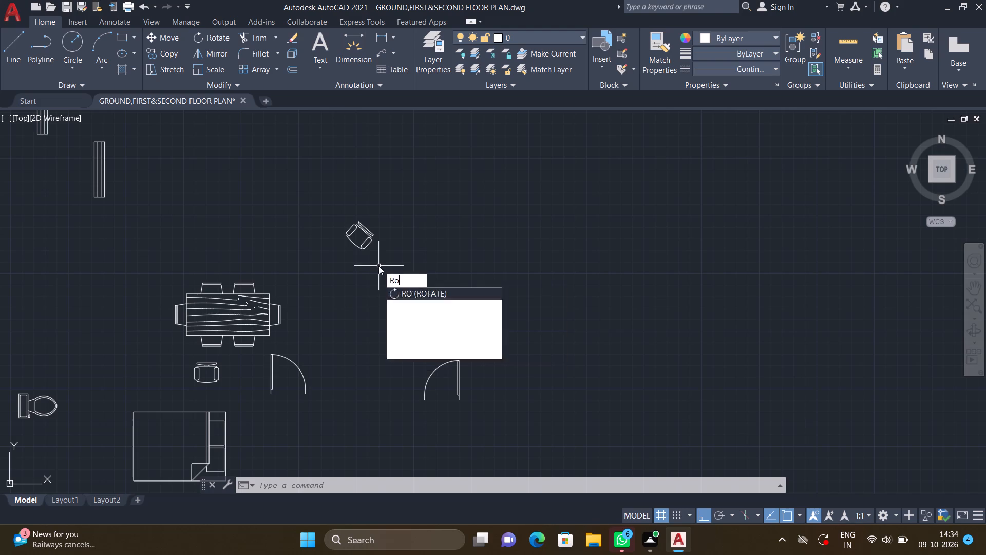
{"action": "key", "text": "Return"}
{"action": "left_click_drag", "start_coordinate": [391, 261], "coordinate": [388, 254]}
{"action": "left_click", "coordinate": [311, 193]}
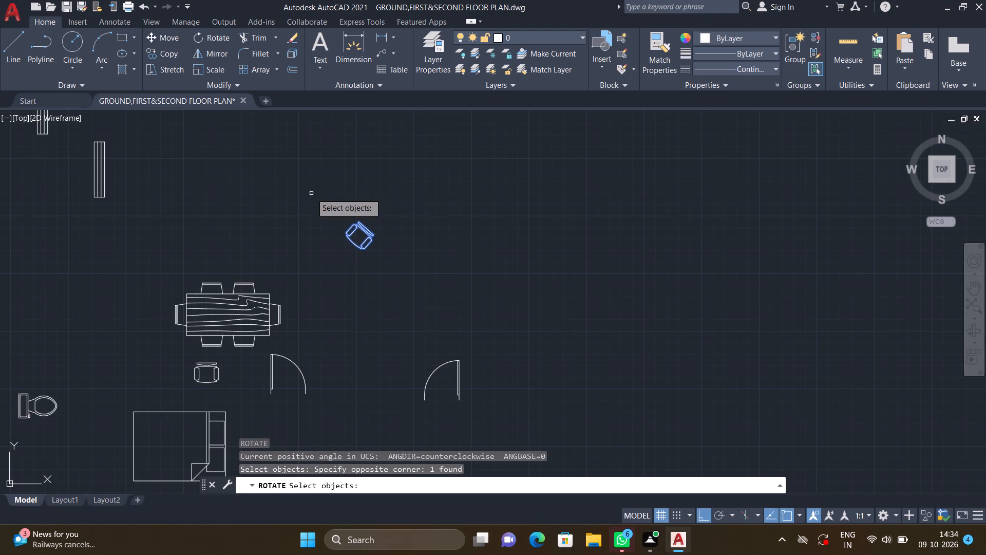
{"action": "key", "text": "Return"}
{"action": "scroll", "coordinate": [352, 234], "scroll_direction": "up", "scroll_amount": 2}
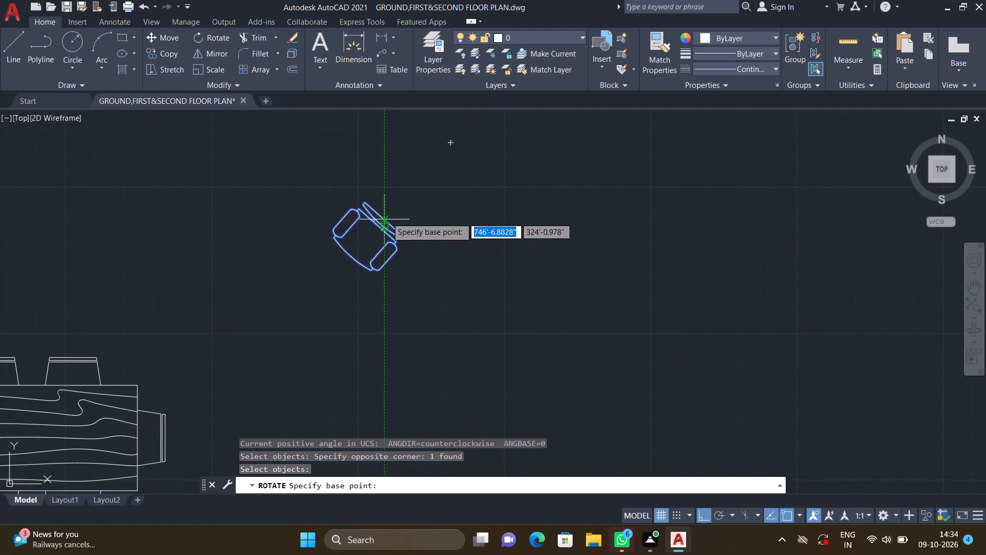
{"action": "left_click", "coordinate": [386, 217]}
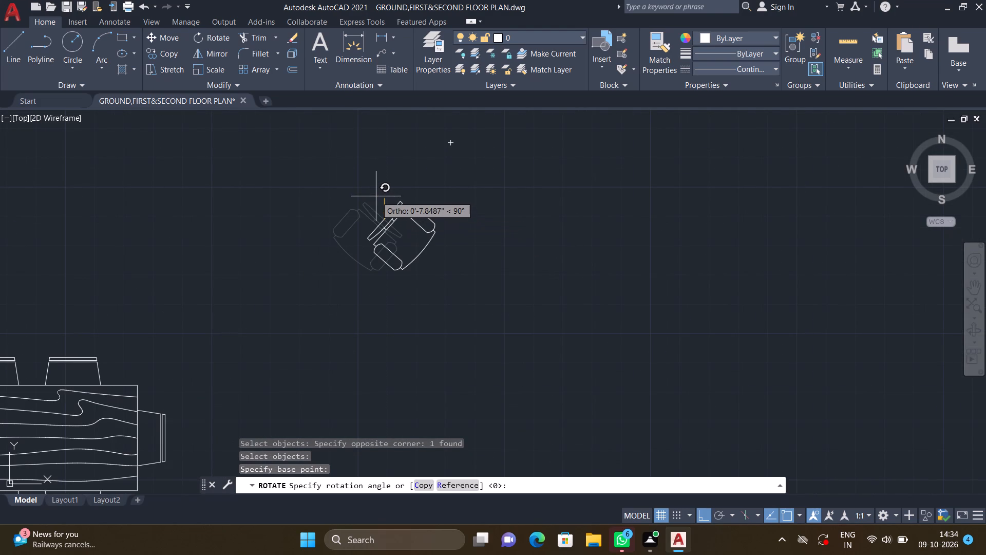
{"action": "left_click", "coordinate": [376, 196]}
Copy the tilted armchair from the furniture library into the new plan's sofa room, between the left wall and the first round table.
{"action": "scroll", "coordinate": [444, 236], "scroll_direction": "down", "scroll_amount": 1}
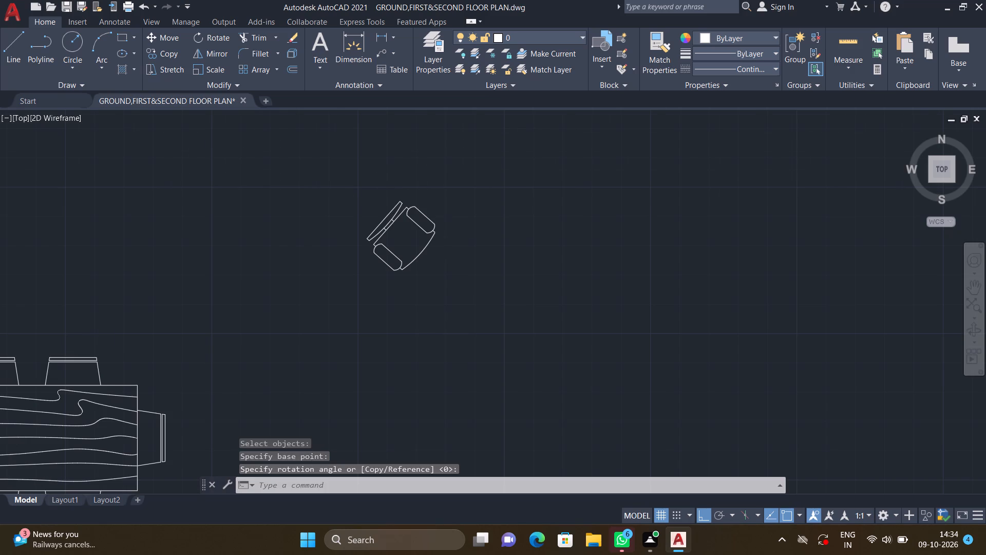
{"action": "middle_click_drag", "start_coordinate": [440, 251], "coordinate": [413, 247]}
{"action": "type", "text": "co"}
{"action": "key", "text": "Return"}
{"action": "left_click", "coordinate": [432, 264]}
{"action": "left_click_drag", "start_coordinate": [429, 255], "coordinate": [425, 246]}
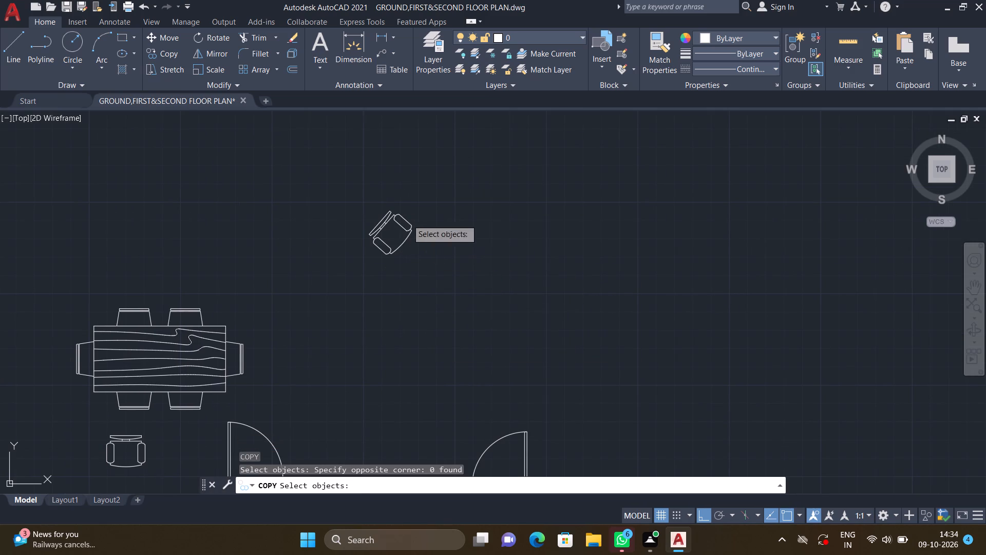
{"action": "left_click_drag", "start_coordinate": [423, 240], "coordinate": [394, 206]}
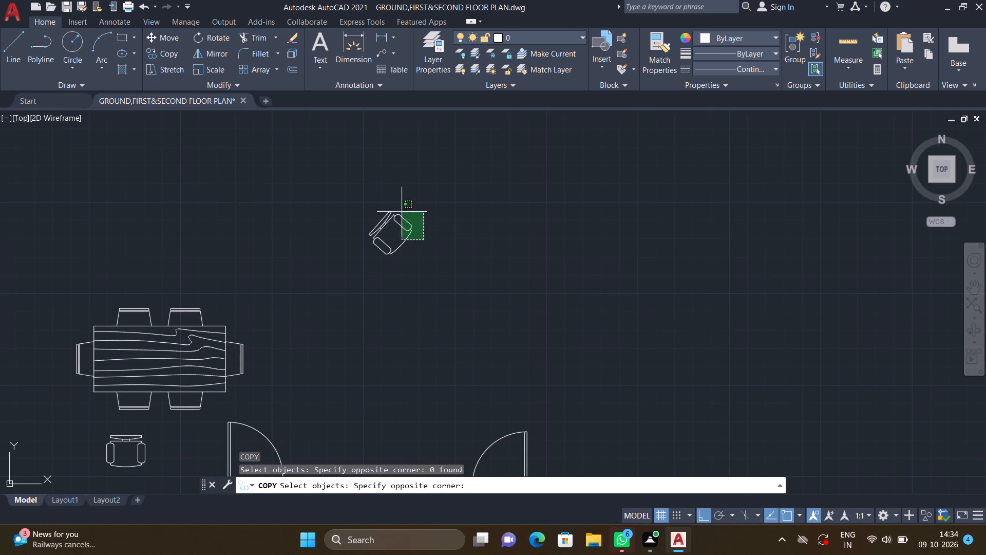
{"action": "left_click_drag", "start_coordinate": [394, 206], "coordinate": [339, 216]}
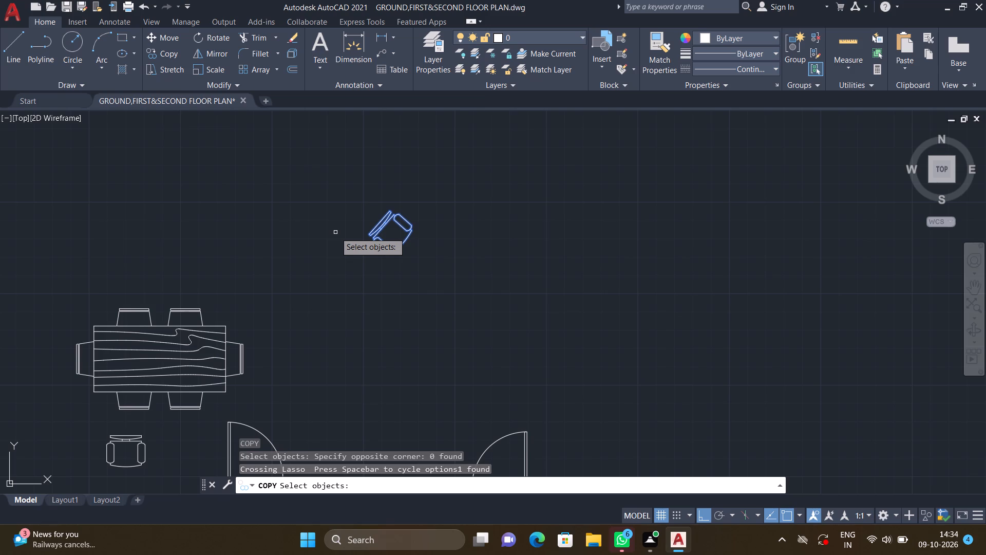
{"action": "key", "text": "F8"}
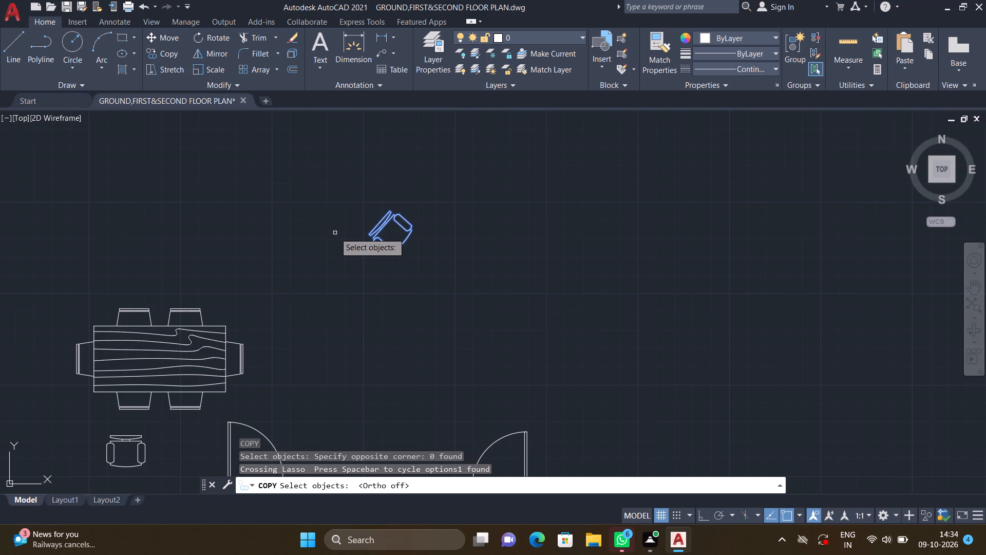
{"action": "key", "text": "Return"}
{"action": "scroll", "coordinate": [381, 221], "scroll_direction": "up", "scroll_amount": 2}
{"action": "left_click", "coordinate": [373, 220]}
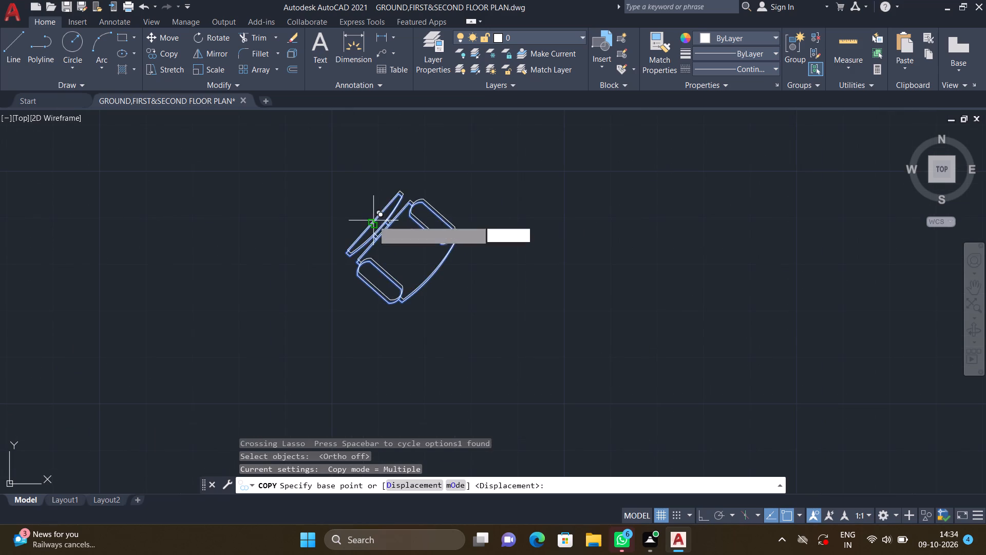
{"action": "scroll", "coordinate": [519, 269], "scroll_direction": "down", "scroll_amount": 4}
{"action": "scroll", "coordinate": [397, 227], "scroll_direction": "down", "scroll_amount": 3}
{"action": "middle_click_drag", "start_coordinate": [598, 392], "coordinate": [495, 334]}
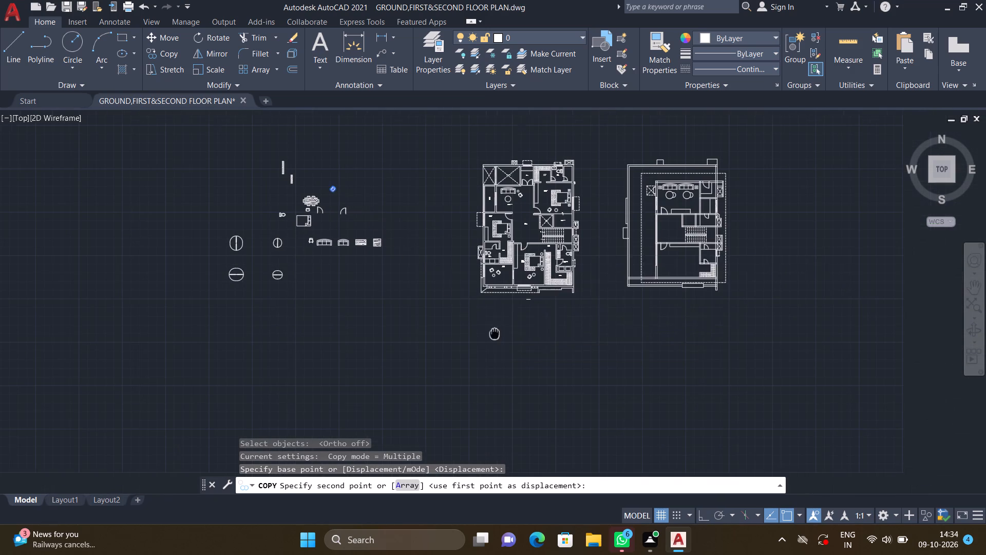
{"action": "middle_click_drag", "start_coordinate": [495, 334], "coordinate": [495, 332]}
{"action": "middle_click_drag", "start_coordinate": [628, 236], "coordinate": [532, 275]}
{"action": "scroll", "coordinate": [556, 244], "scroll_direction": "up", "scroll_amount": 3}
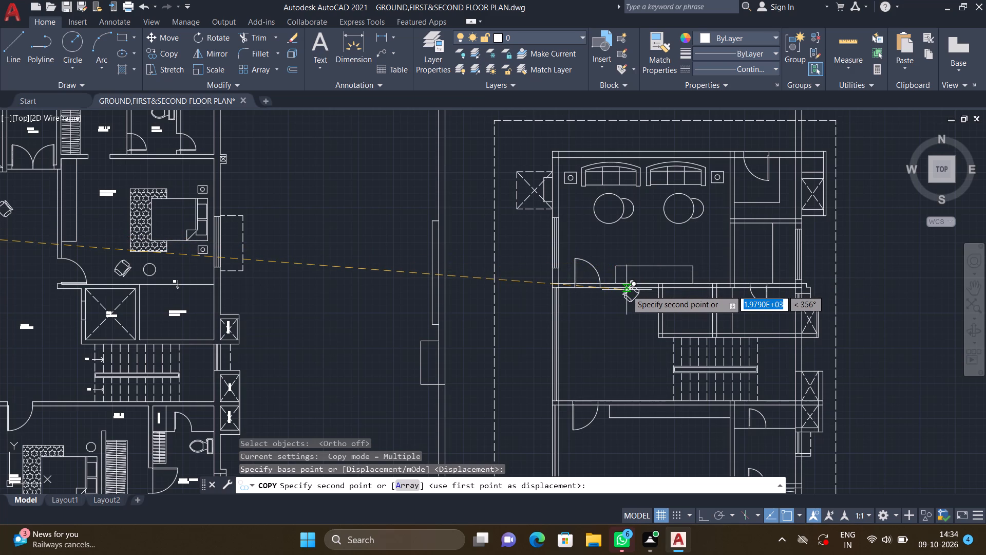
{"action": "scroll", "coordinate": [568, 219], "scroll_direction": "up", "scroll_amount": 3}
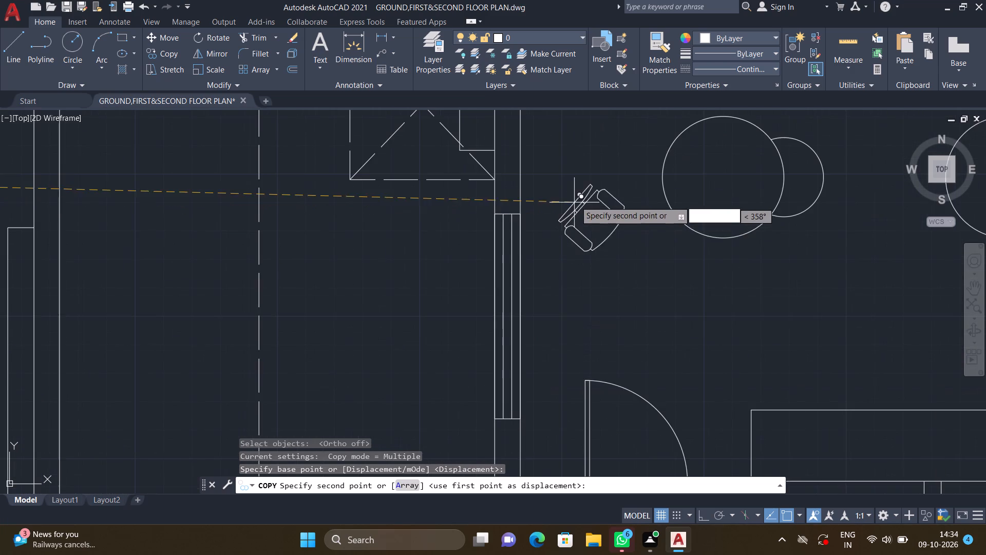
{"action": "middle_click_drag", "start_coordinate": [571, 203], "coordinate": [572, 268]}
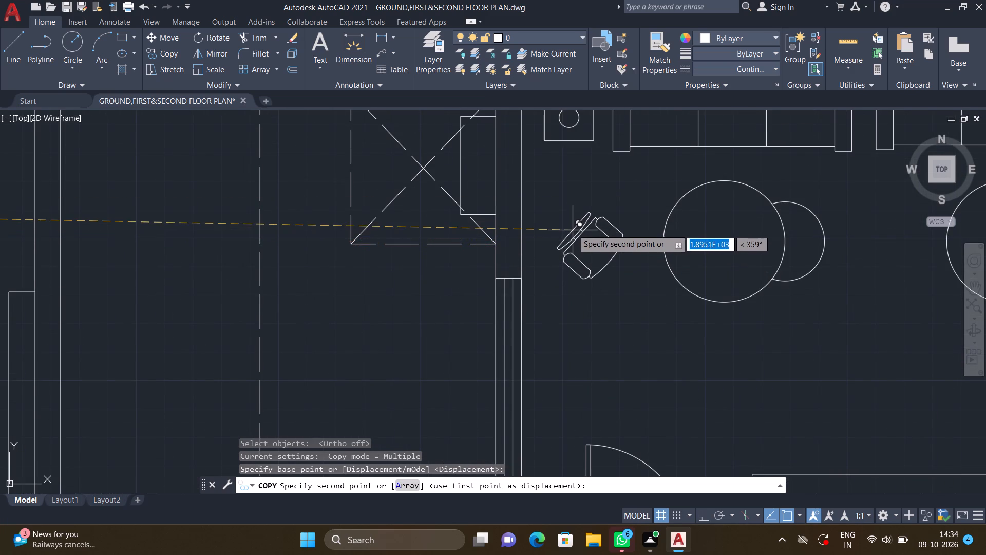
{"action": "left_click", "coordinate": [561, 206]}
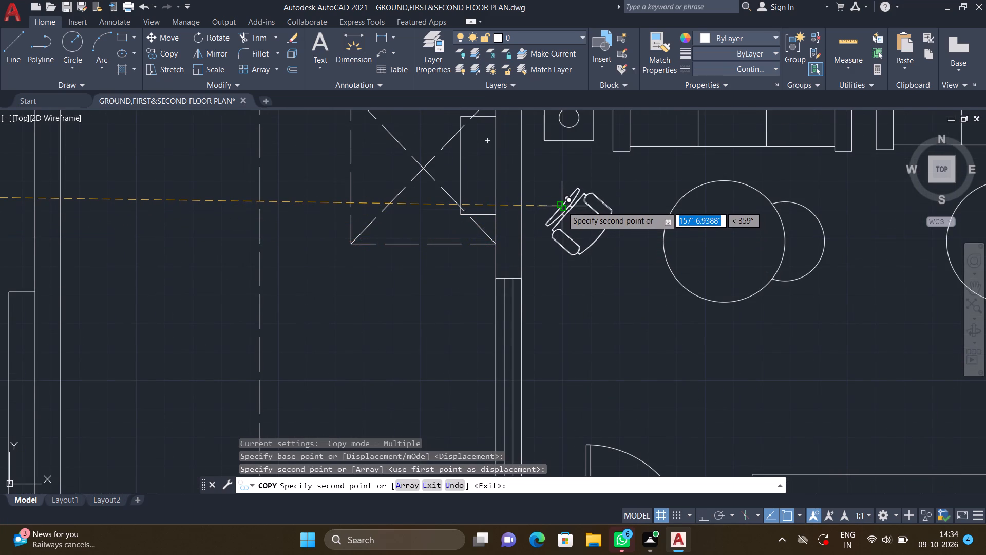
{"action": "key", "text": "Return"}
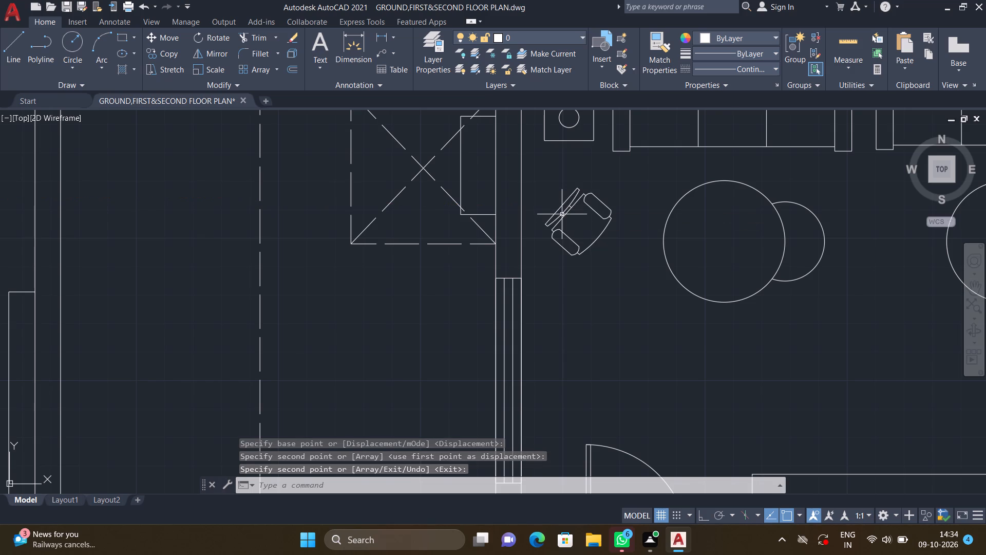
Rotate the upright armchair below the library's dining table 90° clockwise about the midpoint of its backrest.
{"action": "scroll", "coordinate": [562, 215], "scroll_direction": "down", "scroll_amount": 6}
{"action": "middle_click_drag", "start_coordinate": [557, 235], "coordinate": [531, 222]}
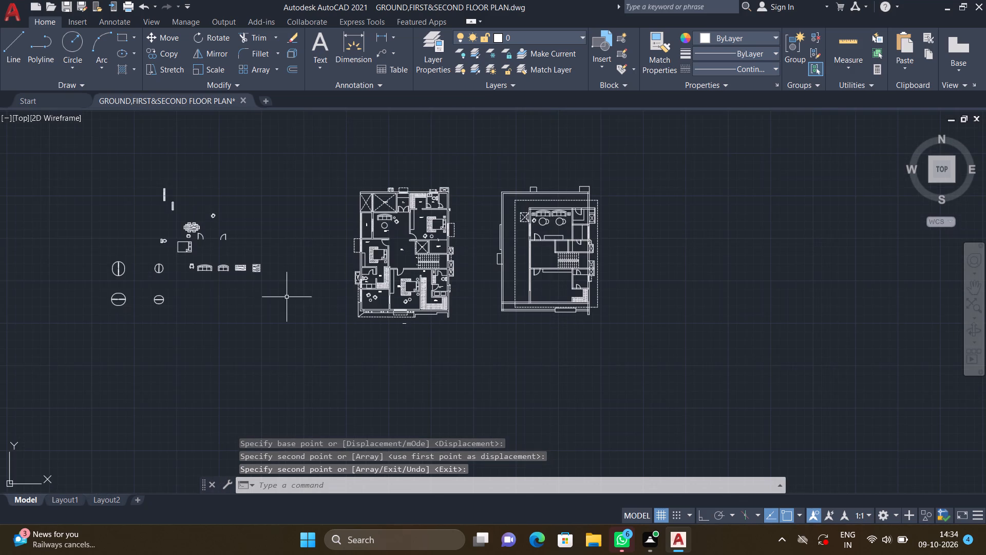
{"action": "middle_click_drag", "start_coordinate": [215, 305], "coordinate": [392, 320]}
{"action": "middle_click_drag", "start_coordinate": [276, 254], "coordinate": [361, 280]}
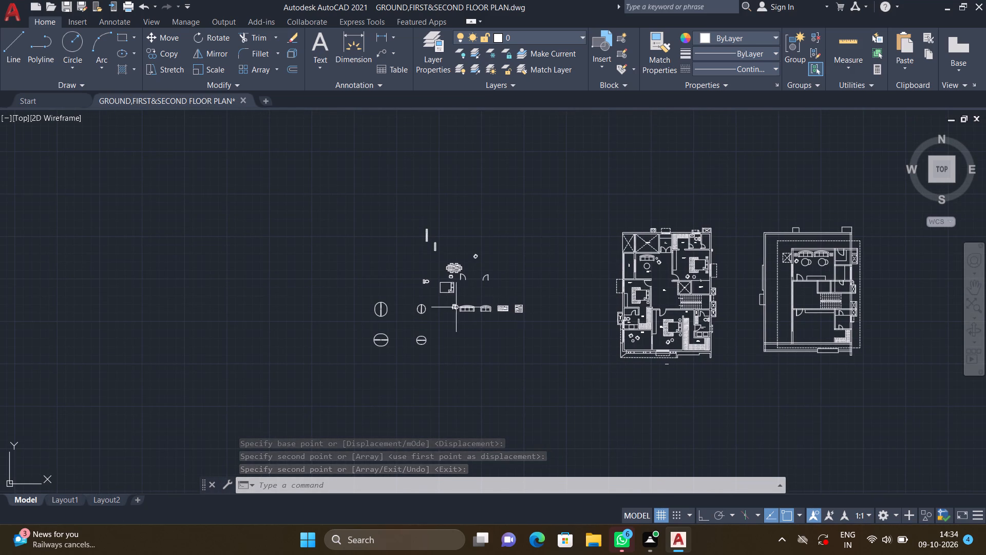
{"action": "scroll", "coordinate": [445, 290], "scroll_direction": "up", "scroll_amount": 2}
{"action": "middle_click_drag", "start_coordinate": [469, 254], "coordinate": [526, 286]}
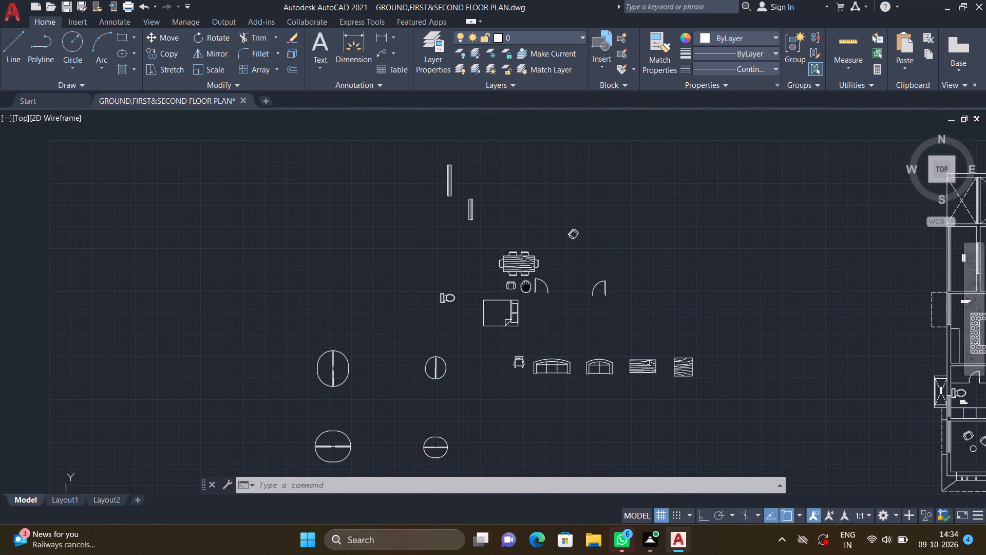
{"action": "scroll", "coordinate": [514, 292], "scroll_direction": "up", "scroll_amount": 2}
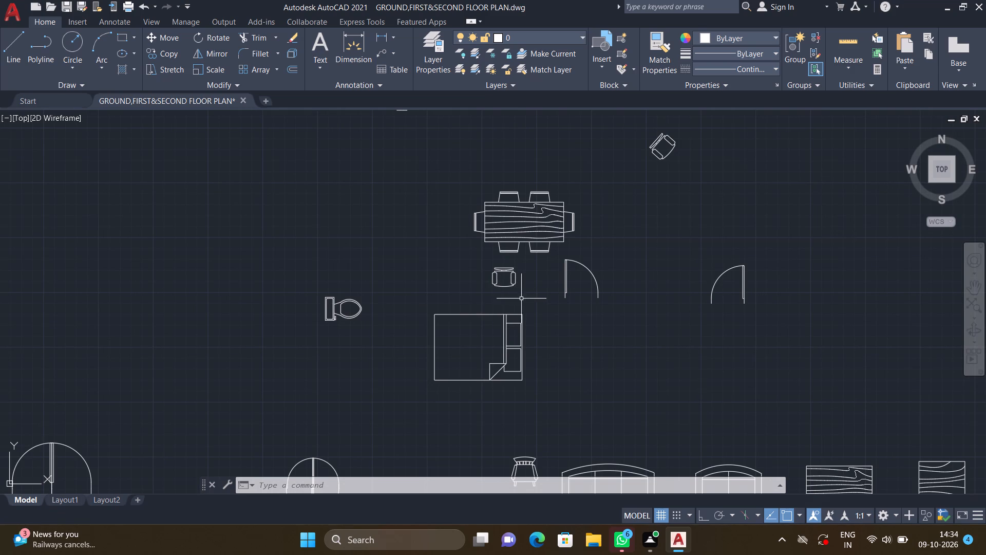
{"action": "scroll", "coordinate": [522, 297], "scroll_direction": "up", "scroll_amount": 3}
{"action": "middle_click_drag", "start_coordinate": [523, 299], "coordinate": [576, 370]}
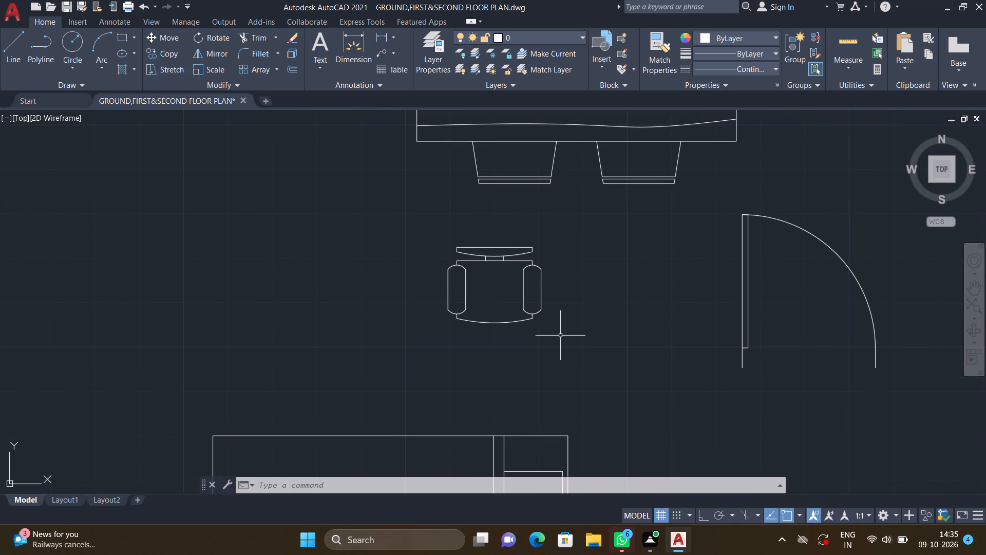
{"action": "key", "text": "r"}
{"action": "key", "text": "o"}
{"action": "key", "text": "Return"}
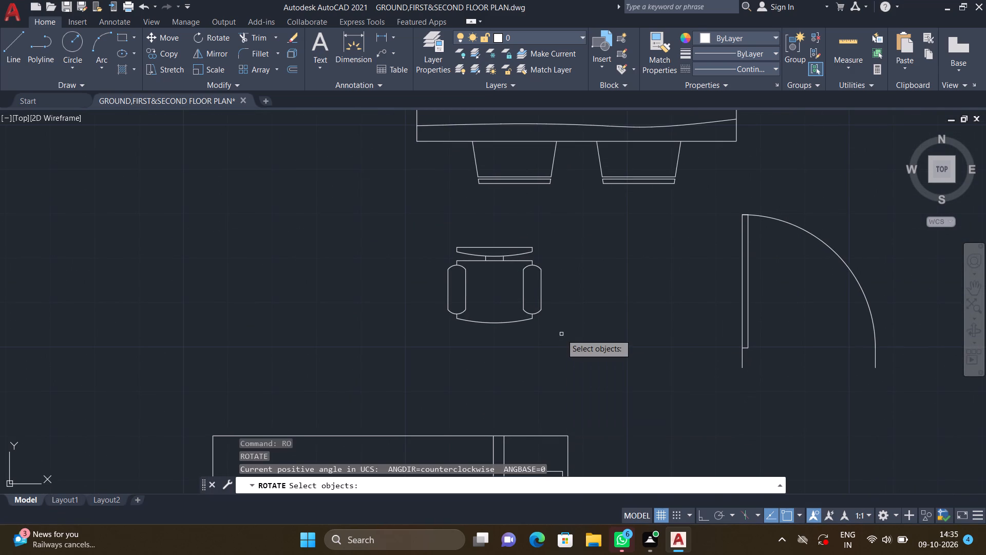
{"action": "key", "text": "F8"}
{"action": "double_click", "coordinate": [533, 313]}
{"action": "key", "text": "Return"}
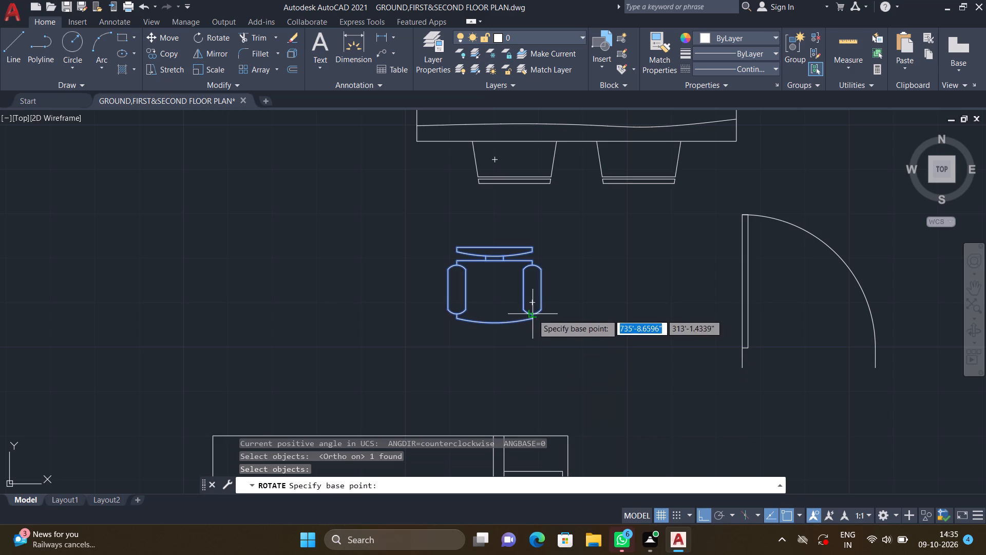
{"action": "scroll", "coordinate": [494, 247], "scroll_direction": "up", "scroll_amount": 2}
{"action": "left_click", "coordinate": [494, 247]}
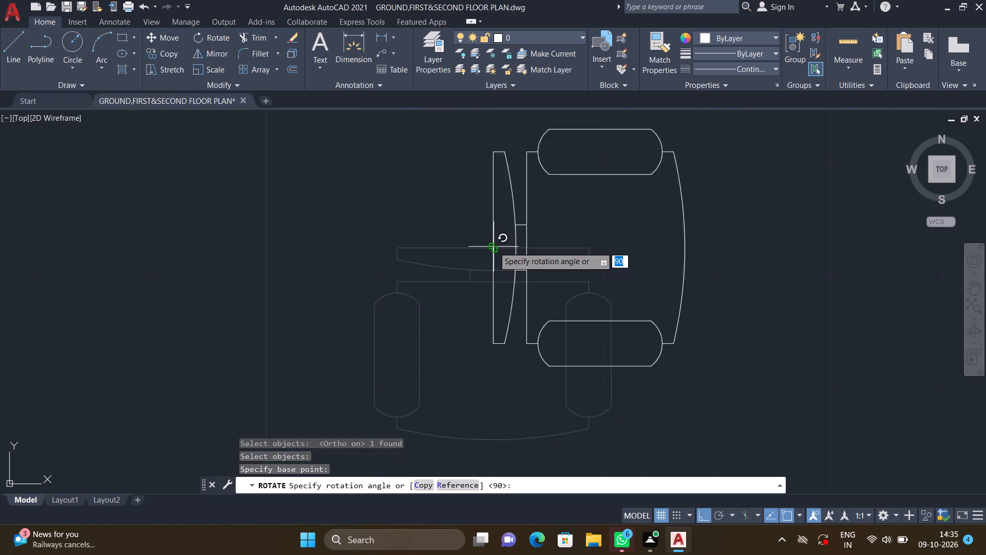
{"action": "left_click", "coordinate": [493, 304]}
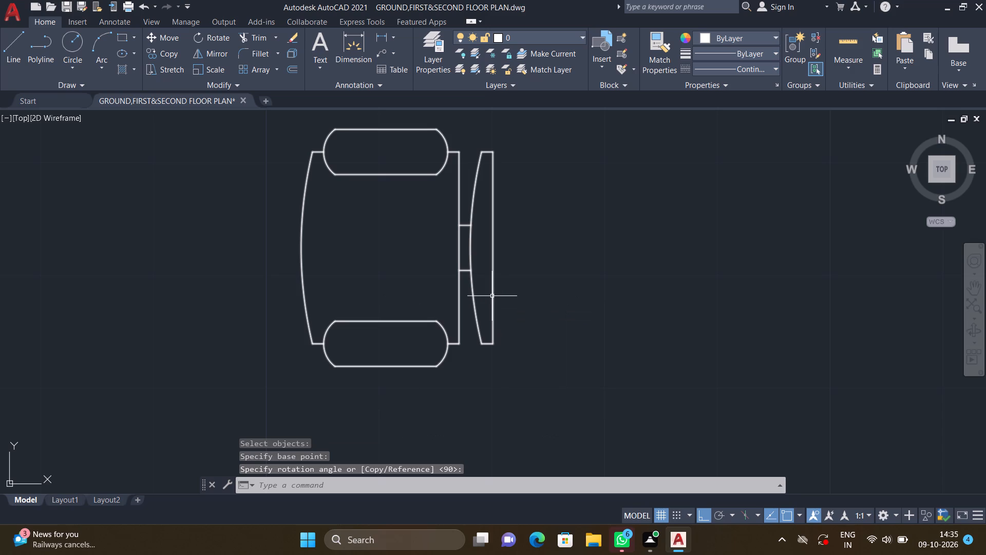
Copy the rotated armchair below the library's dining table twice into the new plan's sofa room, stacked between the second round table and right wall.
{"action": "scroll", "coordinate": [509, 316], "scroll_direction": "down", "scroll_amount": 2}
{"action": "middle_click_drag", "start_coordinate": [518, 348], "coordinate": [510, 375]}
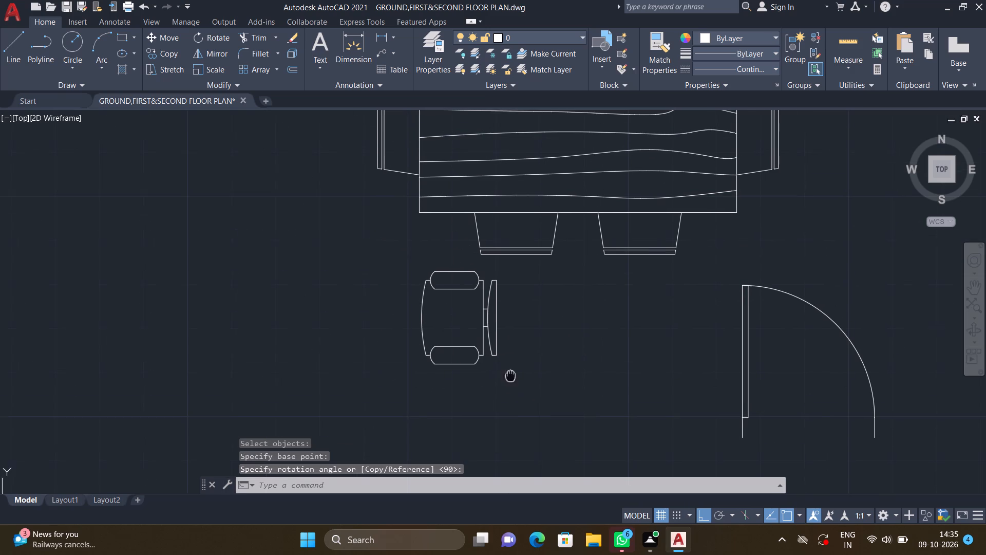
{"action": "type", "text": "co"}
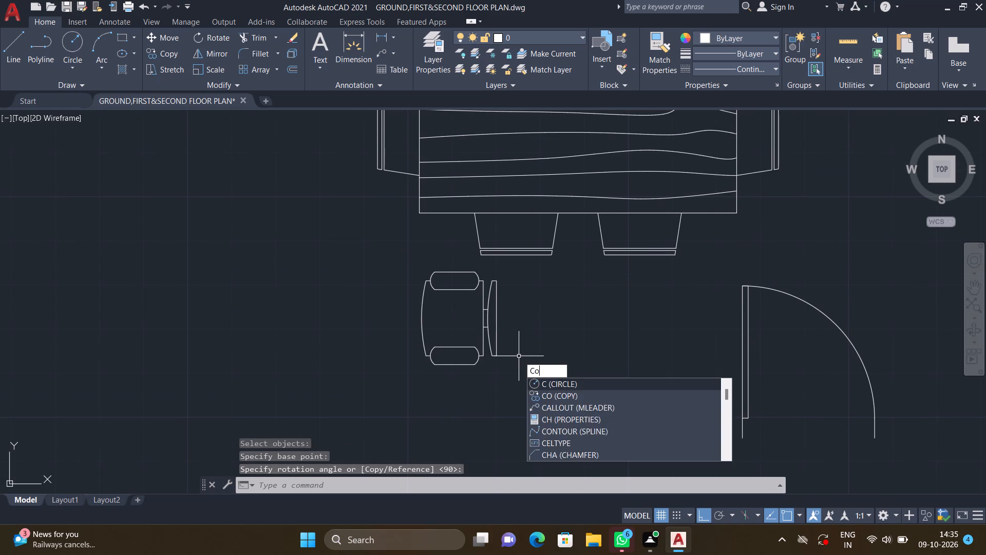
{"action": "key", "text": "Return"}
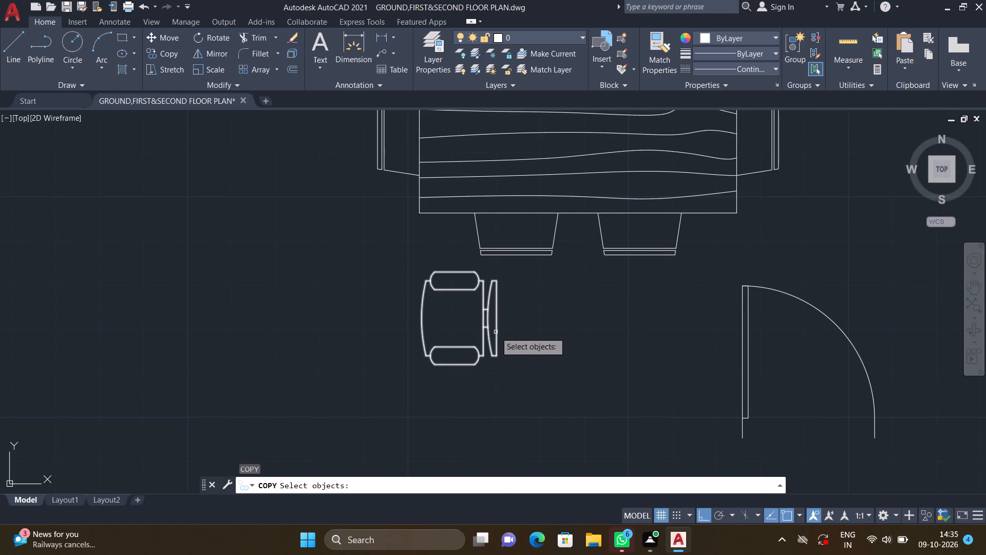
{"action": "left_click", "coordinate": [497, 332]}
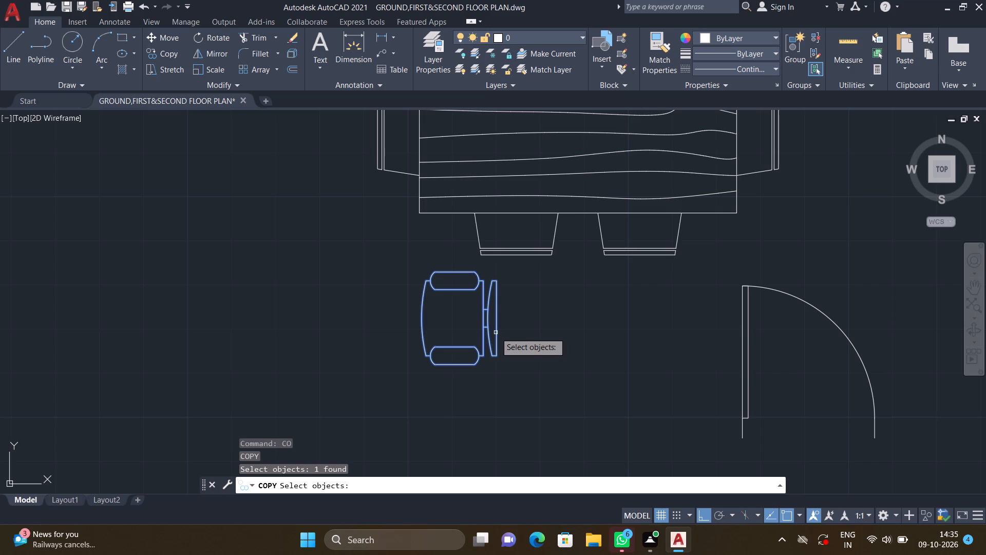
{"action": "key", "text": "F8"}
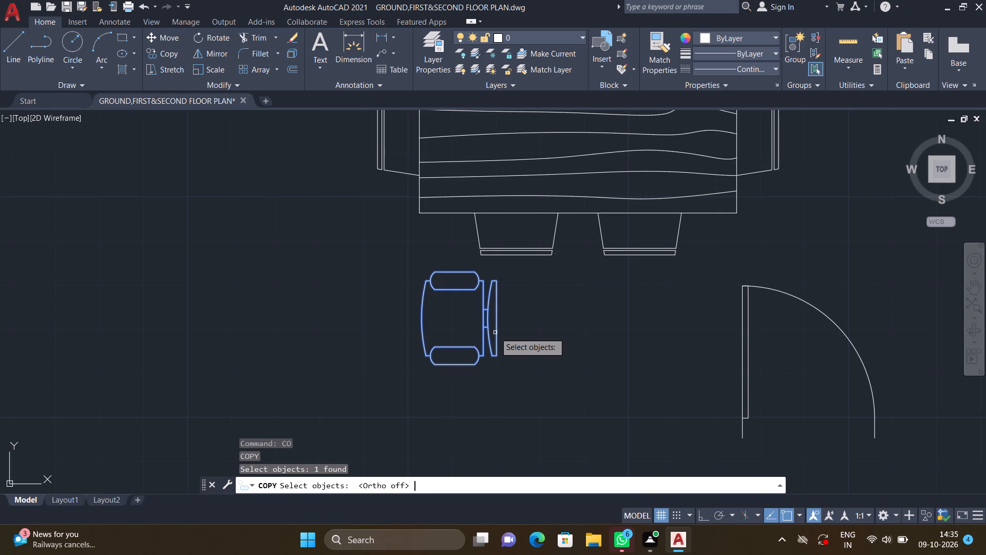
{"action": "key", "text": "Return"}
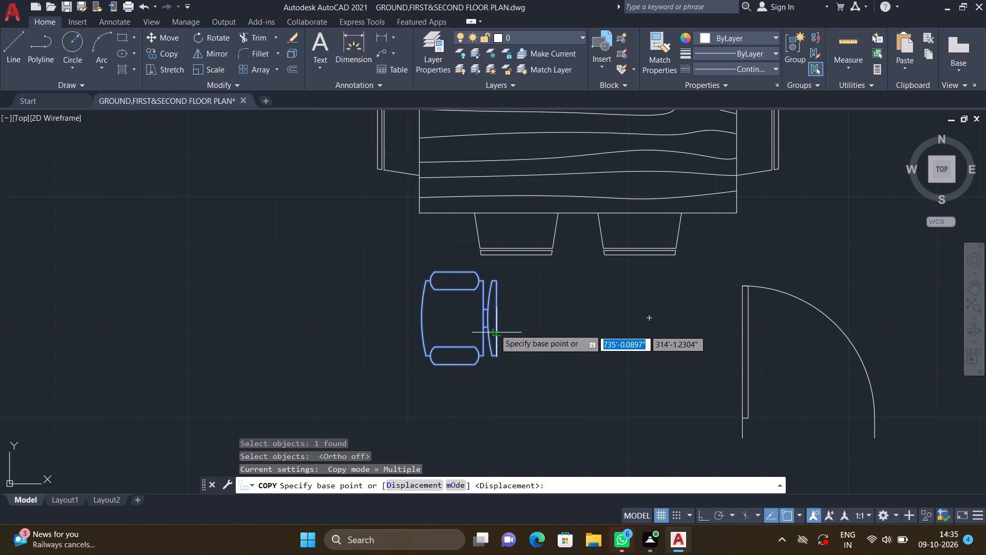
{"action": "scroll", "coordinate": [498, 316], "scroll_direction": "up", "scroll_amount": 1}
{"action": "double_click", "coordinate": [492, 318]}
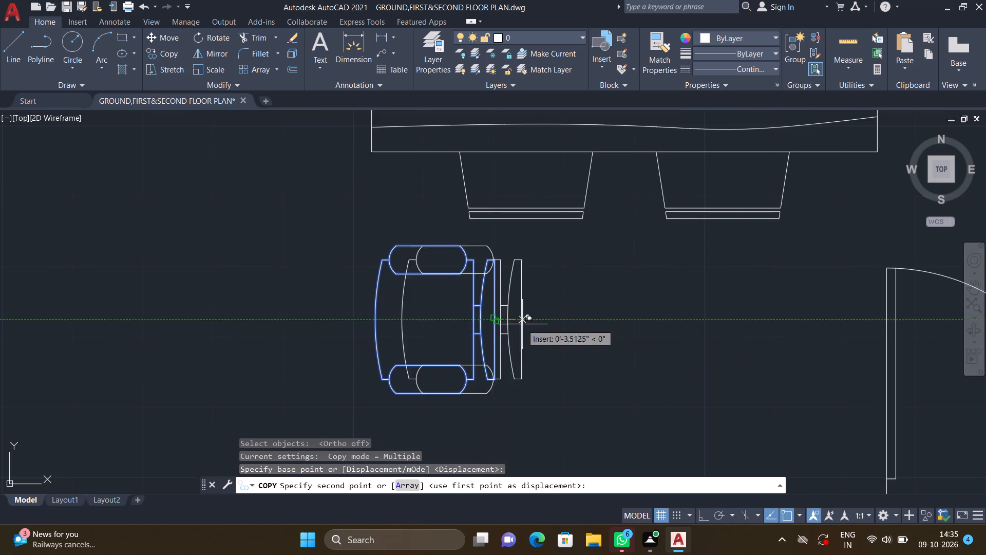
{"action": "scroll", "coordinate": [582, 331], "scroll_direction": "down", "scroll_amount": 3}
{"action": "middle_click_drag", "start_coordinate": [660, 361], "coordinate": [446, 290]}
{"action": "scroll", "coordinate": [440, 289], "scroll_direction": "down", "scroll_amount": 4}
{"action": "middle_click_drag", "start_coordinate": [640, 332], "coordinate": [555, 308]}
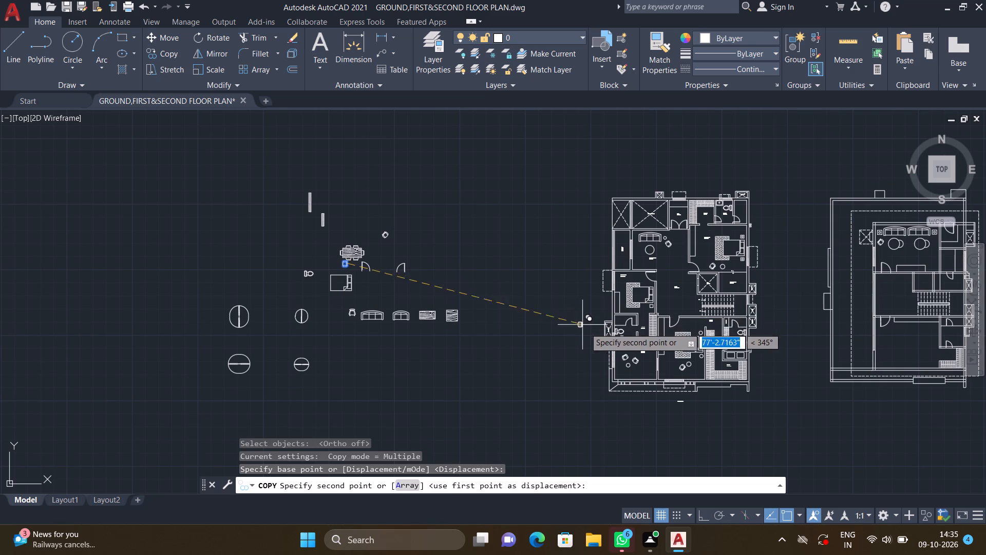
{"action": "scroll", "coordinate": [638, 428], "scroll_direction": "down", "scroll_amount": 2}
{"action": "middle_click_drag", "start_coordinate": [641, 415], "coordinate": [483, 316]}
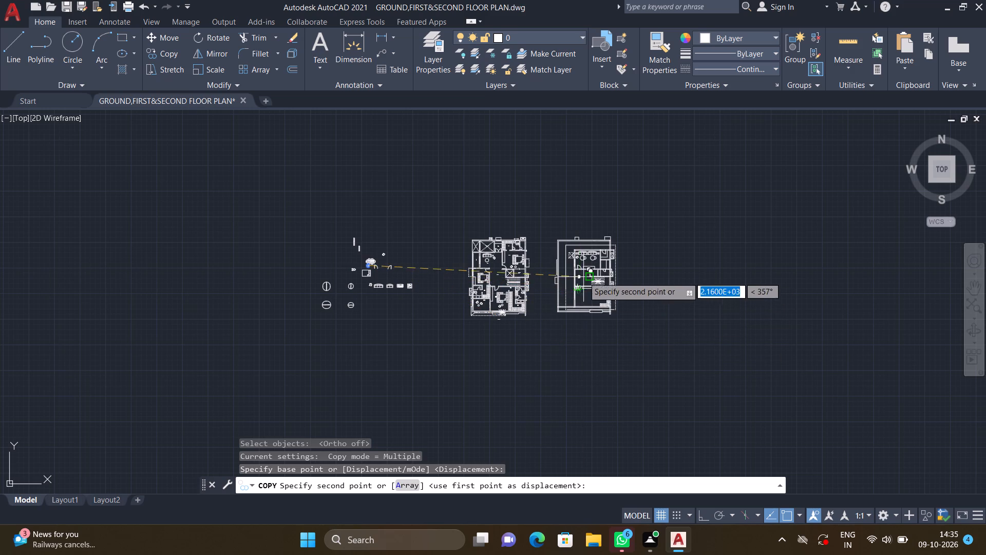
{"action": "scroll", "coordinate": [583, 277], "scroll_direction": "up", "scroll_amount": 3}
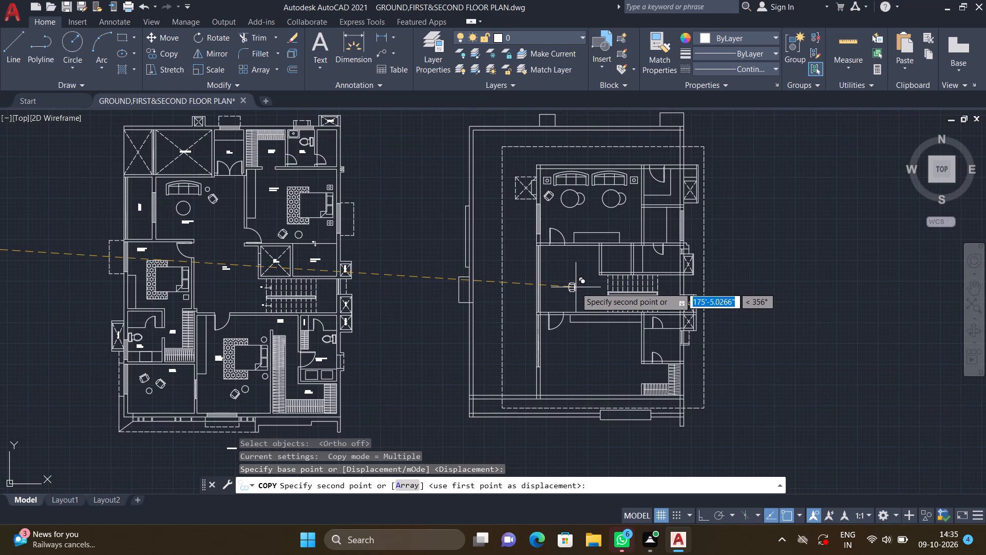
{"action": "scroll", "coordinate": [575, 285], "scroll_direction": "down", "scroll_amount": 1}
{"action": "scroll", "coordinate": [572, 287], "scroll_direction": "up", "scroll_amount": 2}
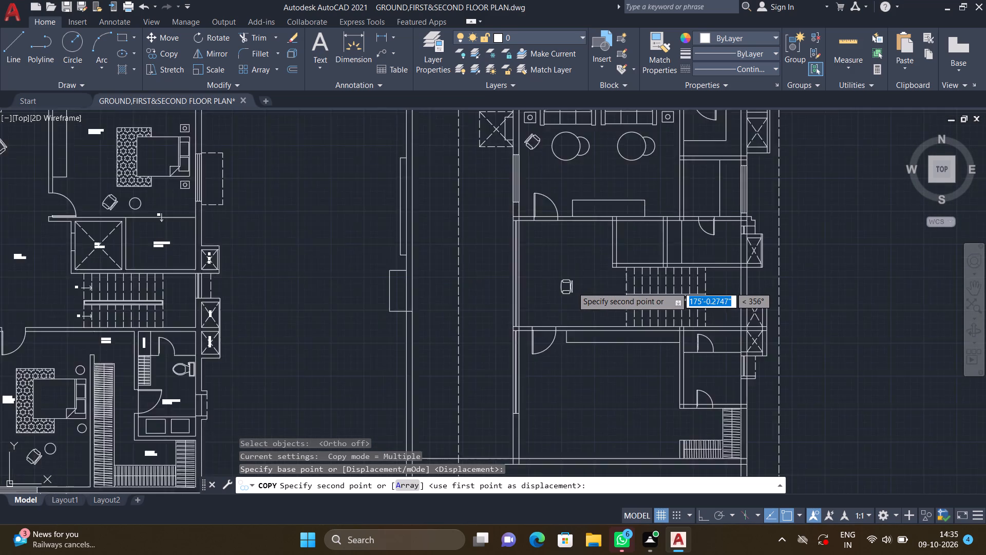
{"action": "scroll", "coordinate": [572, 287], "scroll_direction": "up", "scroll_amount": 1}
{"action": "scroll", "coordinate": [560, 301], "scroll_direction": "down", "scroll_amount": 1}
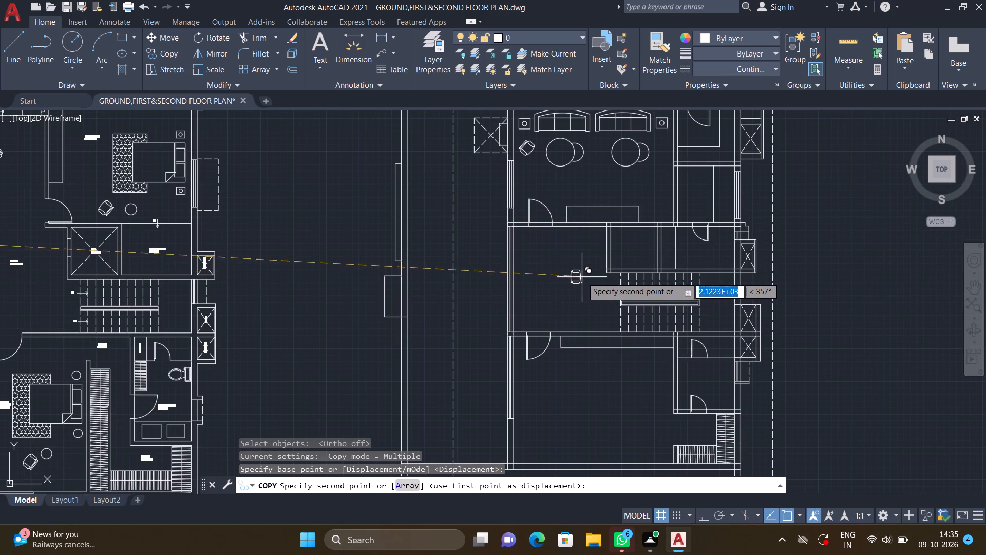
{"action": "scroll", "coordinate": [582, 277], "scroll_direction": "up", "scroll_amount": 2}
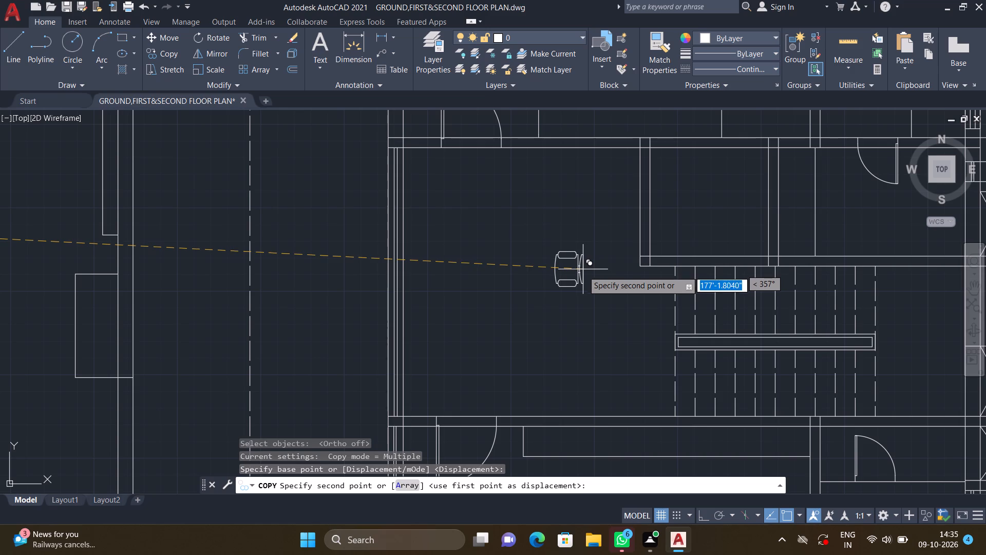
{"action": "scroll", "coordinate": [580, 291], "scroll_direction": "down", "scroll_amount": 1}
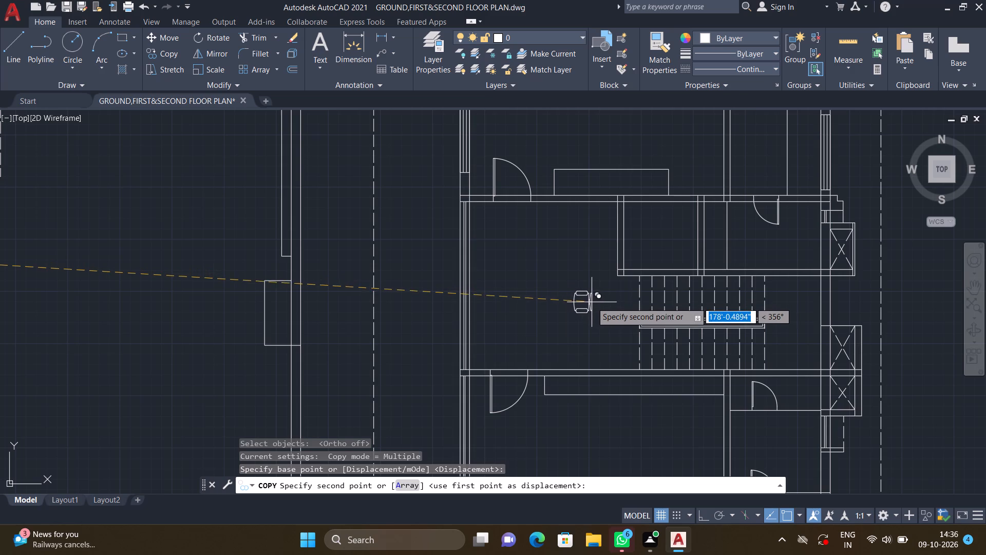
{"action": "scroll", "coordinate": [601, 301], "scroll_direction": "down", "scroll_amount": 2}
{"action": "middle_click_drag", "start_coordinate": [620, 254], "coordinate": [614, 273]}
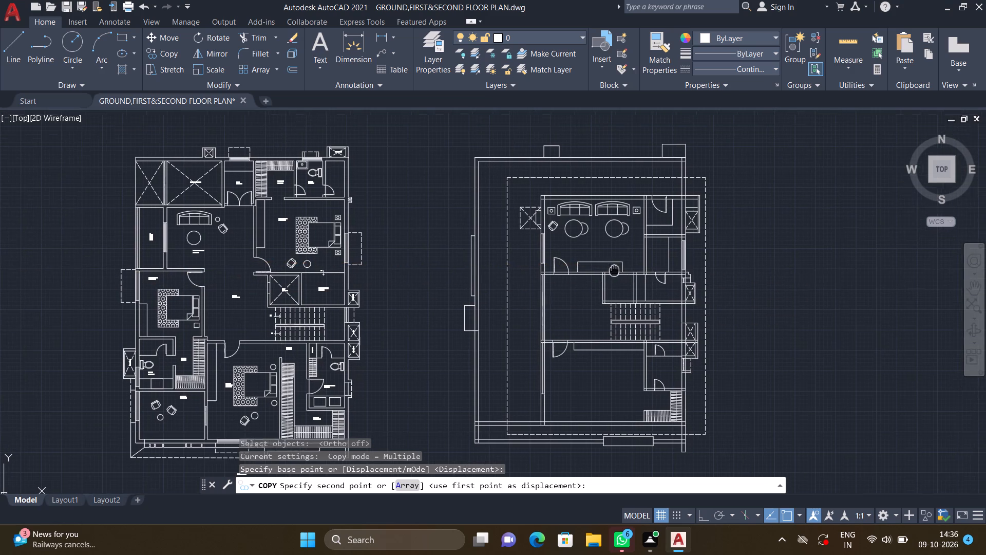
{"action": "middle_click_drag", "start_coordinate": [614, 273], "coordinate": [614, 274]}
{"action": "scroll", "coordinate": [633, 248], "scroll_direction": "up", "scroll_amount": 3}
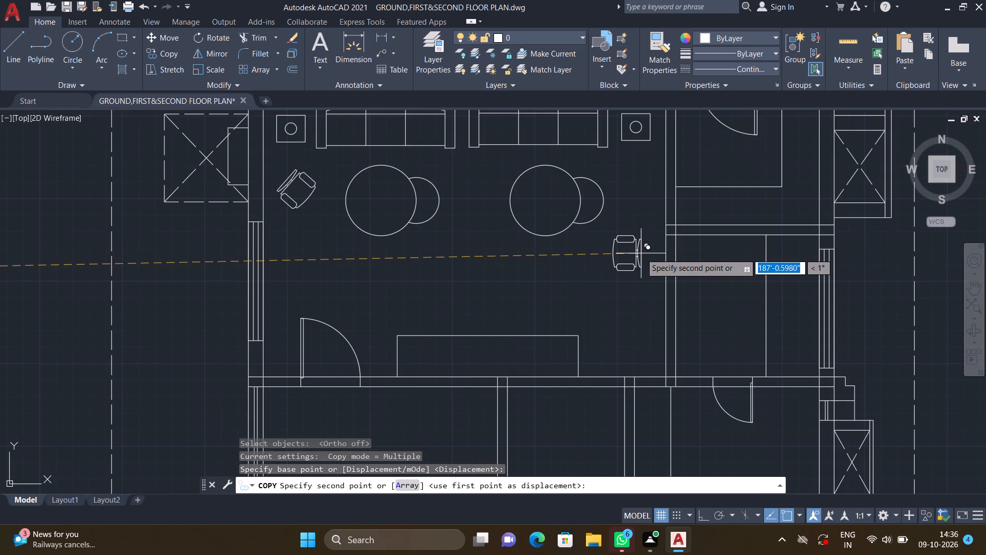
{"action": "middle_click_drag", "start_coordinate": [648, 226], "coordinate": [650, 257]}
{"action": "scroll", "coordinate": [655, 207], "scroll_direction": "up", "scroll_amount": 1}
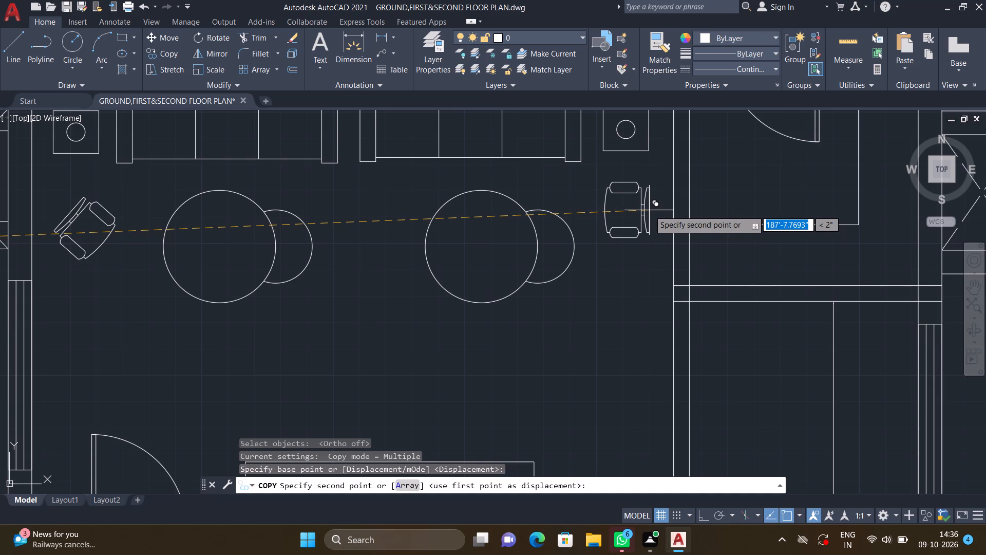
{"action": "left_click", "coordinate": [649, 210]}
{"action": "scroll", "coordinate": [651, 276], "scroll_direction": "up", "scroll_amount": 1}
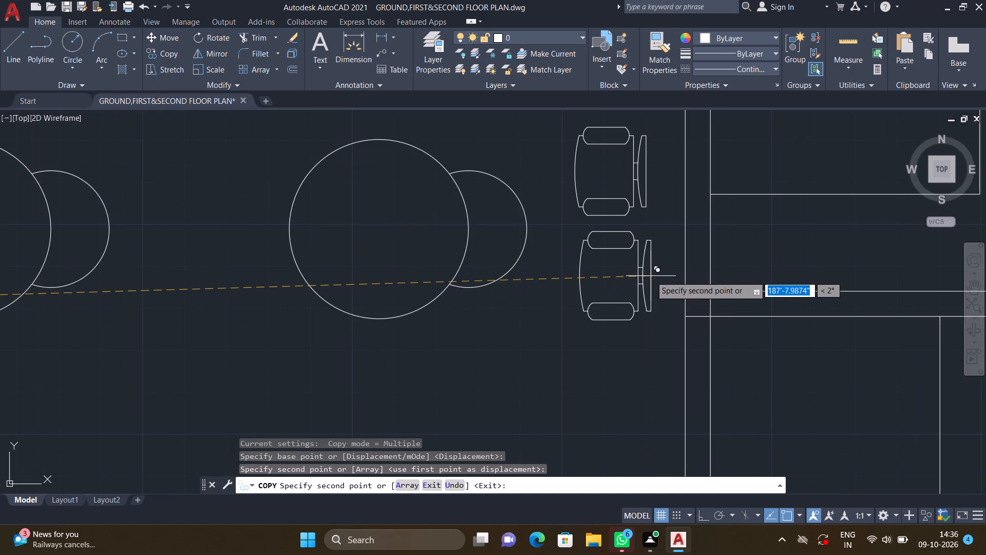
{"action": "left_click", "coordinate": [650, 284]}
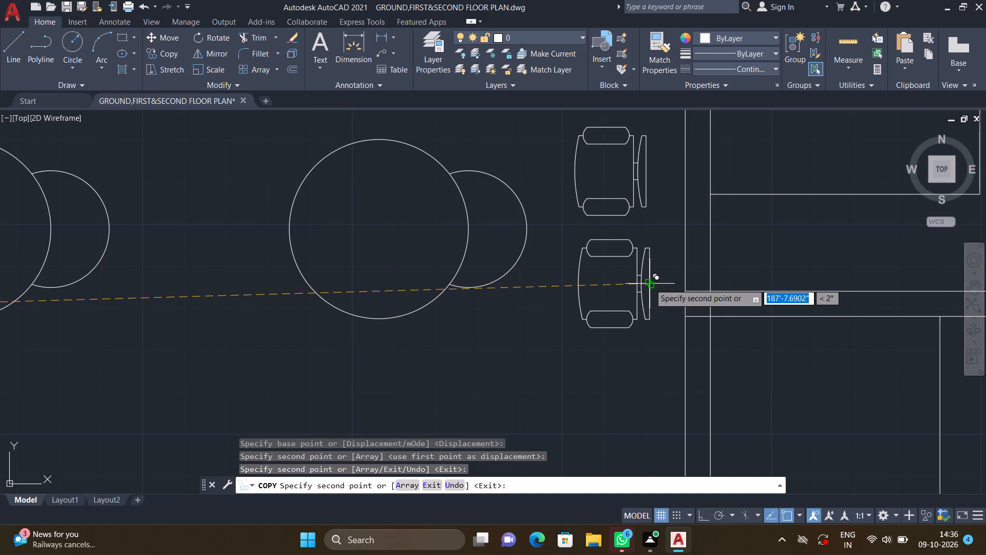
{"action": "key", "text": "Return"}
Draw a rectangle about 1'-11.5" wide and 2'-5" tall at the upper end of the window-side strip in the small room beside the sofa room.
{"action": "scroll", "coordinate": [625, 297], "scroll_direction": "down", "scroll_amount": 1}
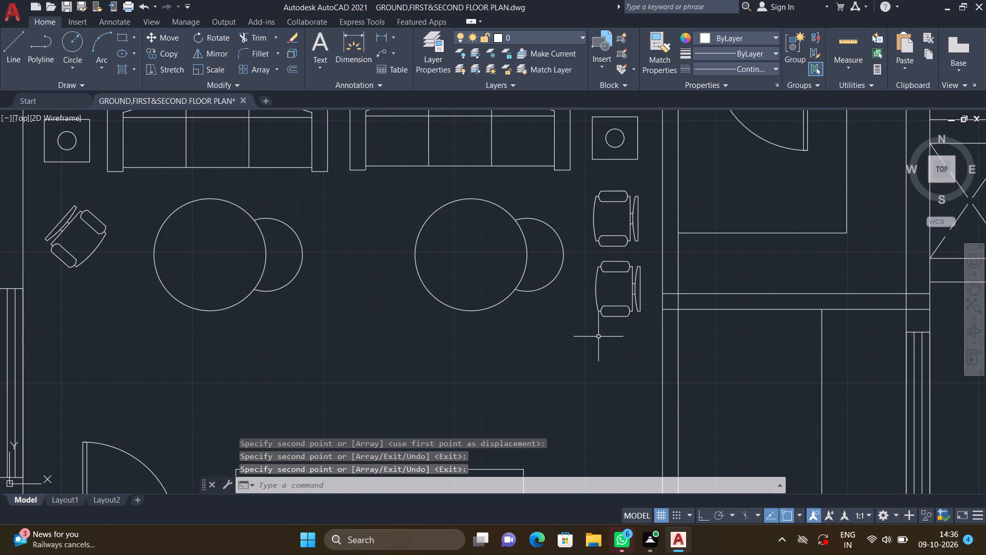
{"action": "scroll", "coordinate": [571, 343], "scroll_direction": "down", "scroll_amount": 2}
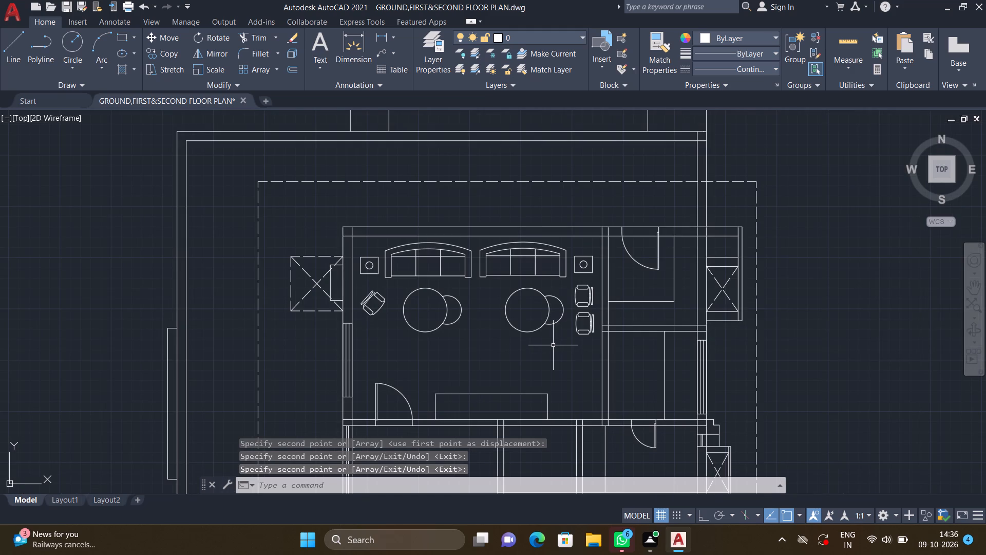
{"action": "middle_click_drag", "start_coordinate": [535, 349], "coordinate": [475, 324]}
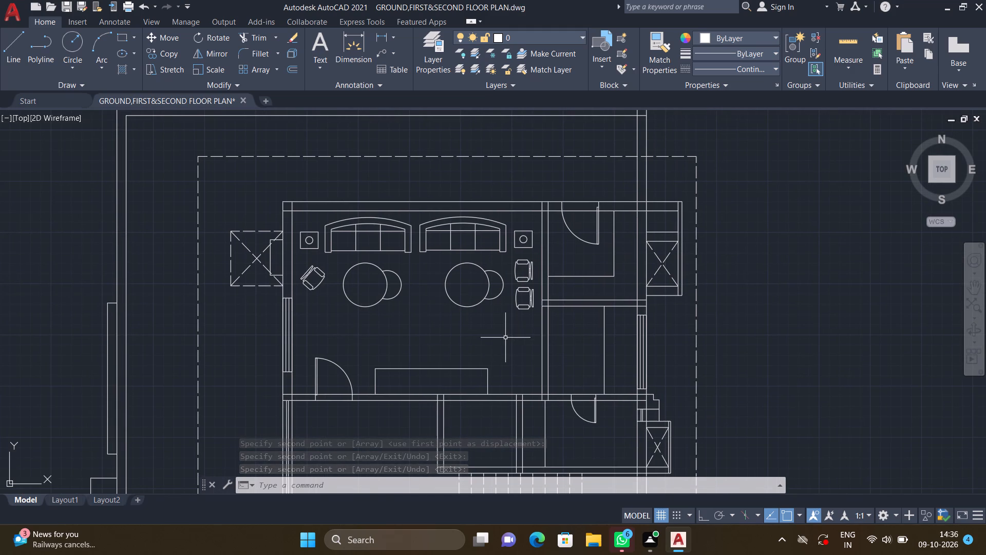
{"action": "scroll", "coordinate": [468, 341], "scroll_direction": "down", "scroll_amount": 1}
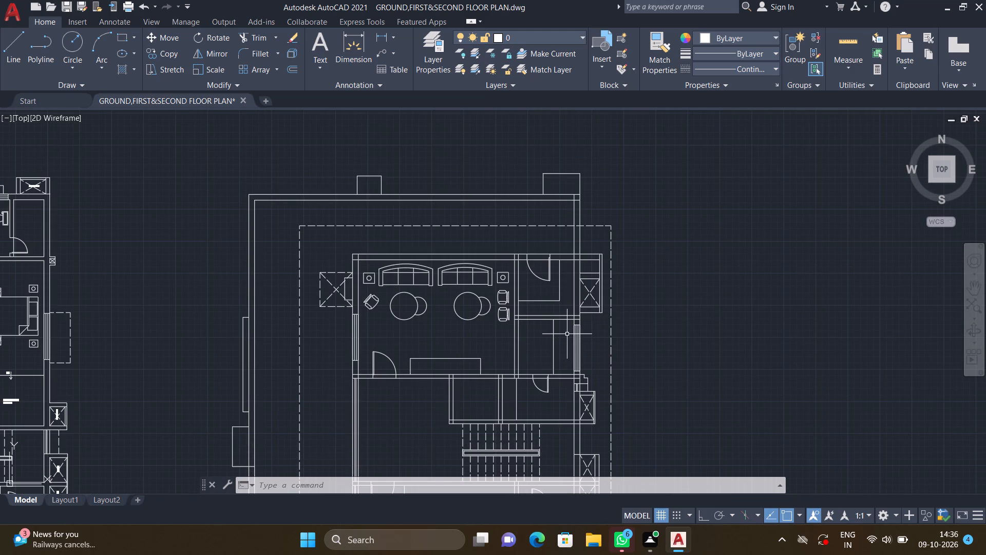
{"action": "scroll", "coordinate": [560, 336], "scroll_direction": "up", "scroll_amount": 2}
{"action": "middle_click_drag", "start_coordinate": [538, 334], "coordinate": [555, 292]}
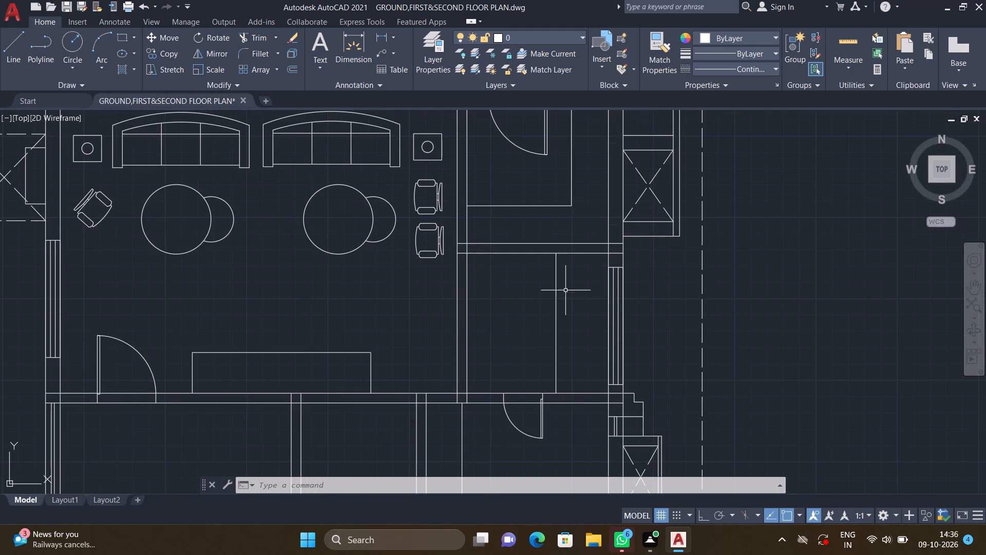
{"action": "scroll", "coordinate": [582, 287], "scroll_direction": "up", "scroll_amount": 2}
{"action": "type", "text": "rec"}
{"action": "key", "text": "Return"}
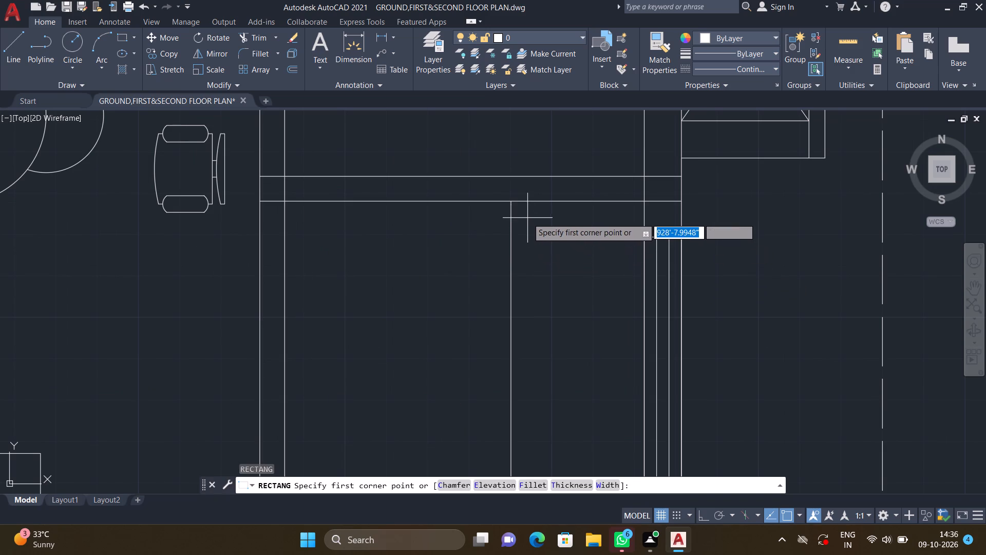
{"action": "scroll", "coordinate": [529, 220], "scroll_direction": "up", "scroll_amount": 1}
{"action": "middle_click_drag", "start_coordinate": [527, 226], "coordinate": [515, 201]}
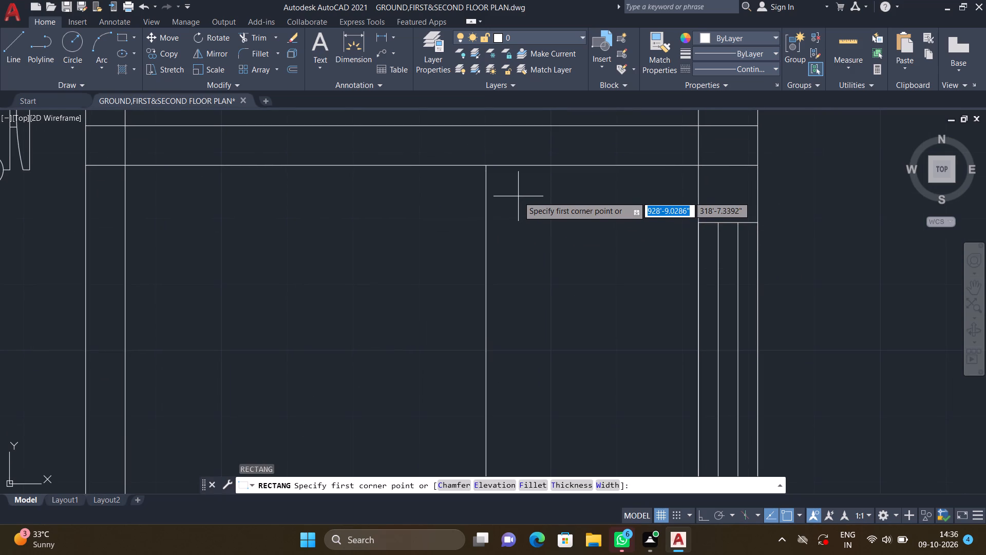
{"action": "scroll", "coordinate": [518, 196], "scroll_direction": "up", "scroll_amount": 2}
{"action": "scroll", "coordinate": [501, 194], "scroll_direction": "down", "scroll_amount": 2}
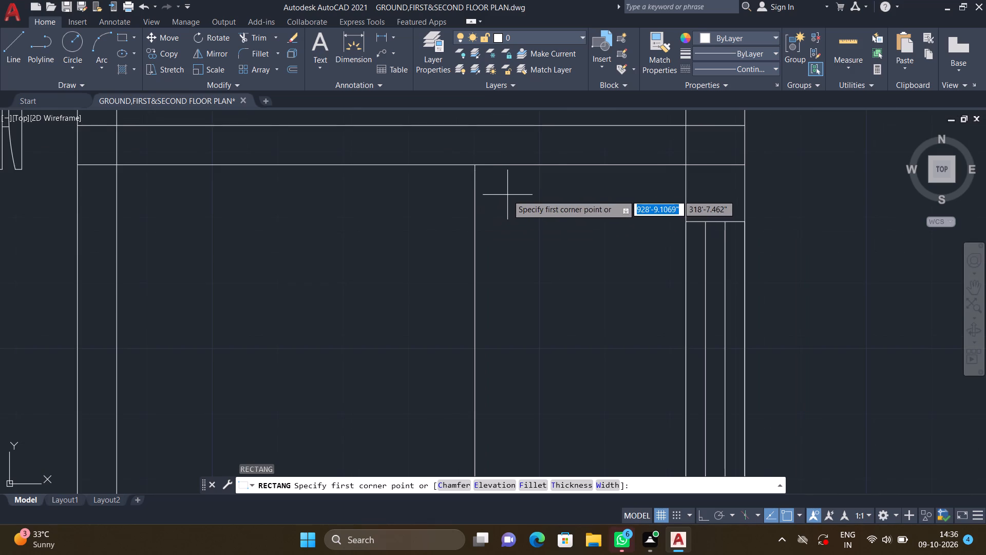
{"action": "middle_click_drag", "start_coordinate": [502, 196], "coordinate": [488, 236]}
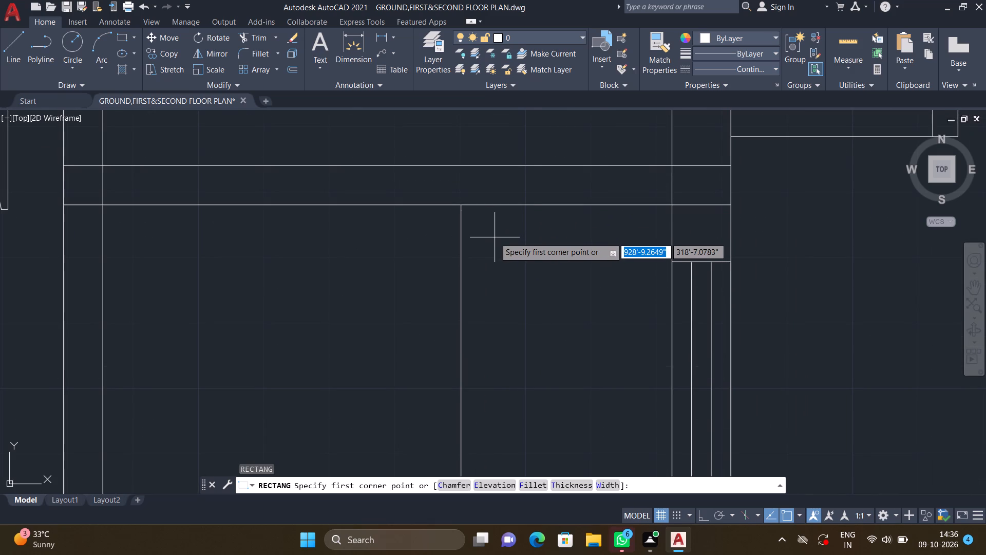
{"action": "scroll", "coordinate": [491, 231], "scroll_direction": "up", "scroll_amount": 1}
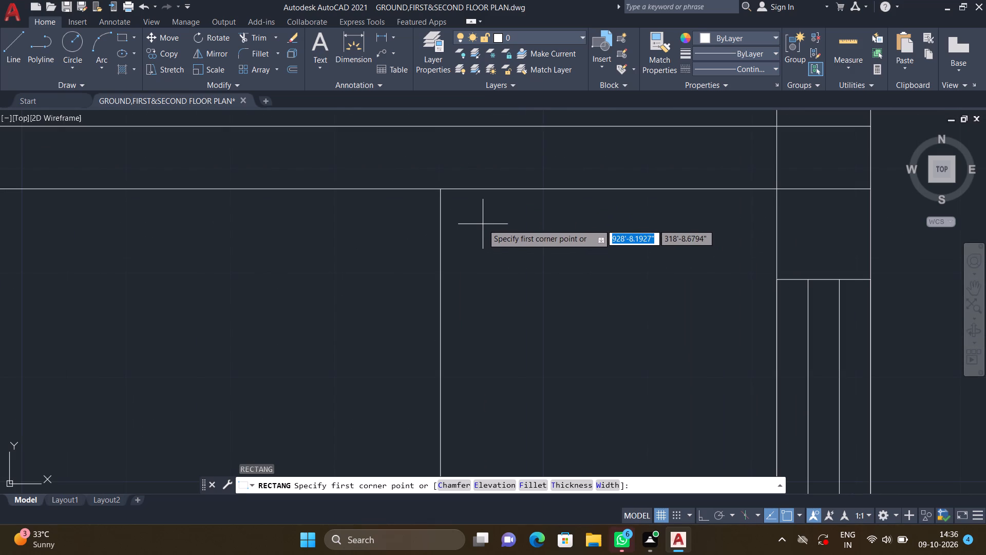
{"action": "left_click", "coordinate": [483, 224]}
{"action": "scroll", "coordinate": [568, 298], "scroll_direction": "down", "scroll_amount": 2}
{"action": "middle_click_drag", "start_coordinate": [606, 338], "coordinate": [586, 299]}
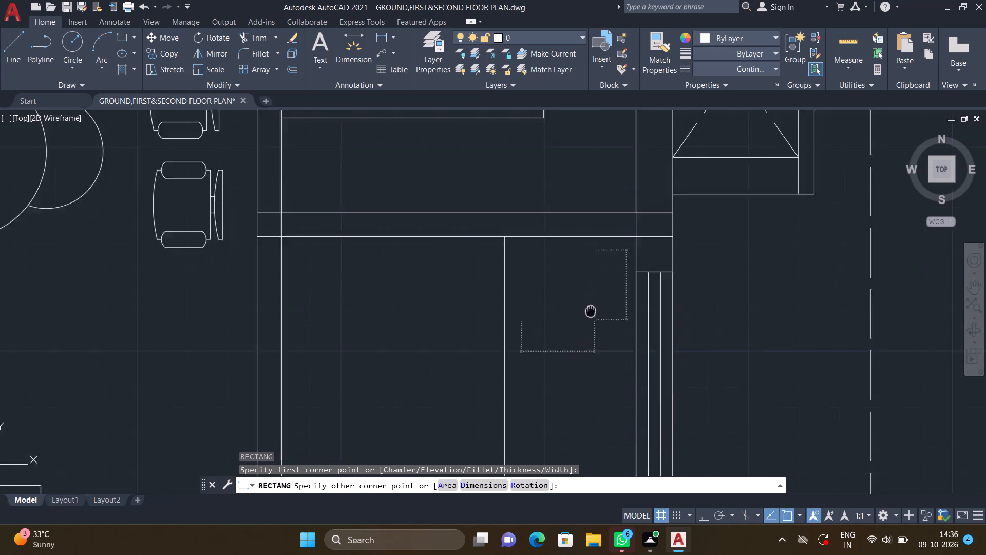
{"action": "middle_click_drag", "start_coordinate": [586, 299], "coordinate": [580, 278]}
{"action": "scroll", "coordinate": [602, 304], "scroll_direction": "up", "scroll_amount": 1}
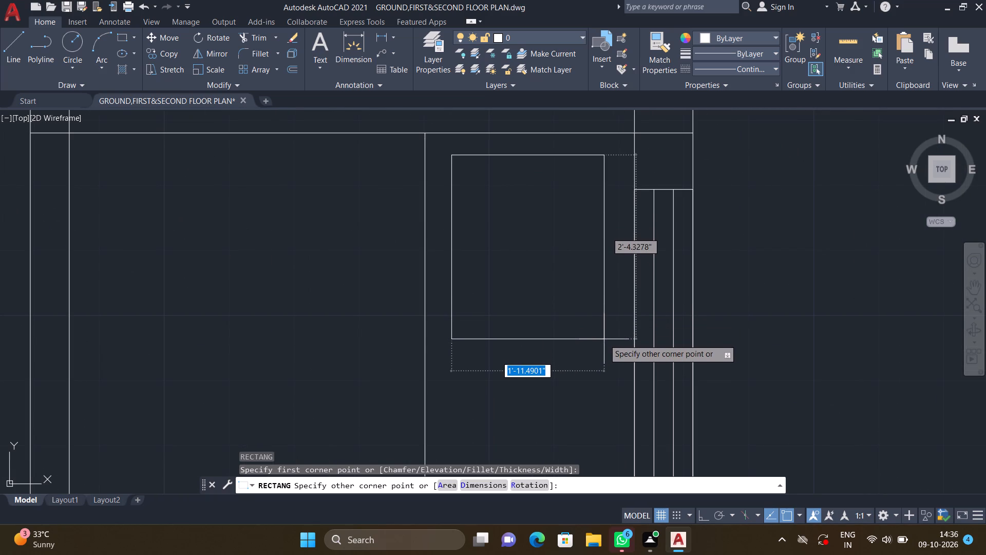
{"action": "left_click", "coordinate": [605, 343]}
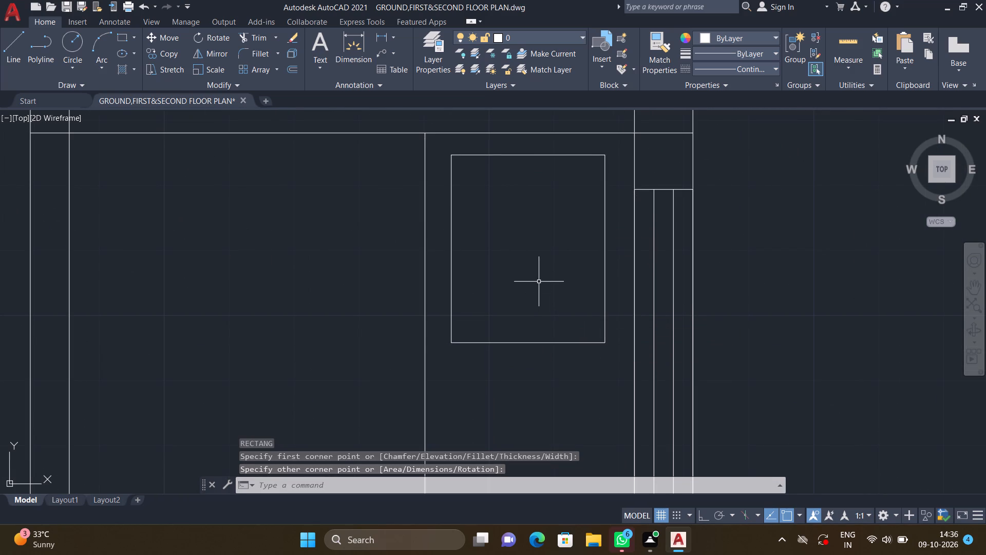
With Ortho on, draw a vertical line about 2'-5" long inside the new rectangle near its left side, spanning its top and bottom edges.
{"action": "middle_click_drag", "start_coordinate": [539, 283], "coordinate": [554, 304]}
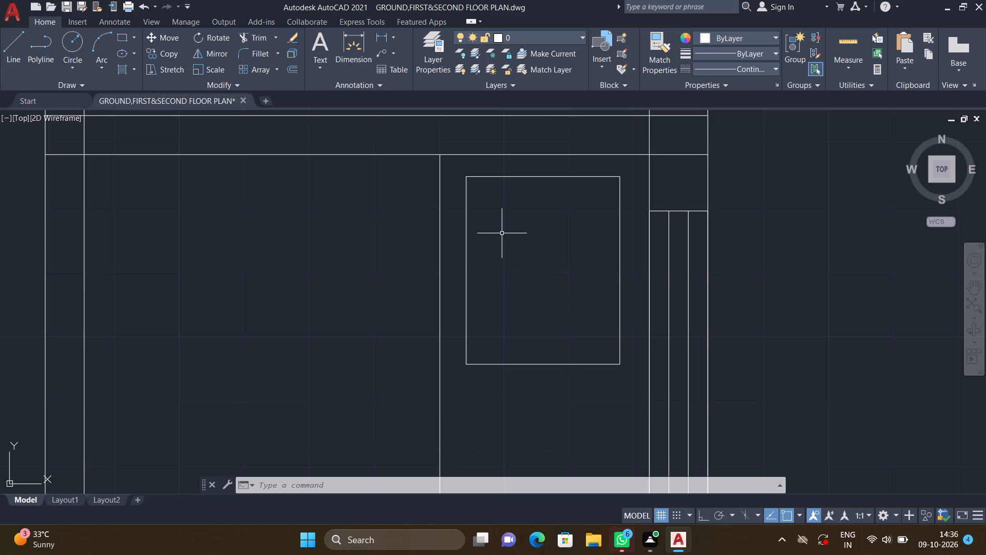
{"action": "key", "text": "l"}
{"action": "key", "text": "Return"}
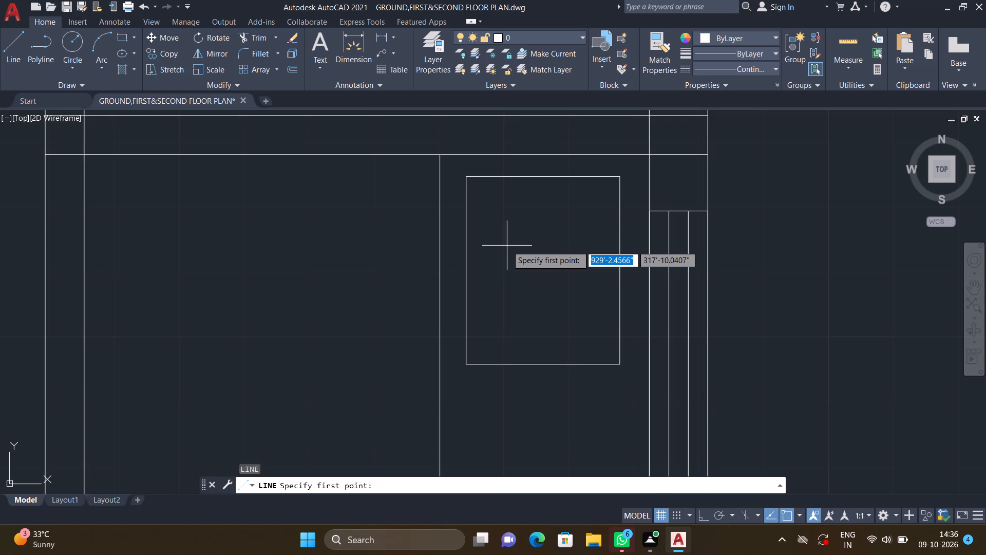
{"action": "key", "text": "F8"}
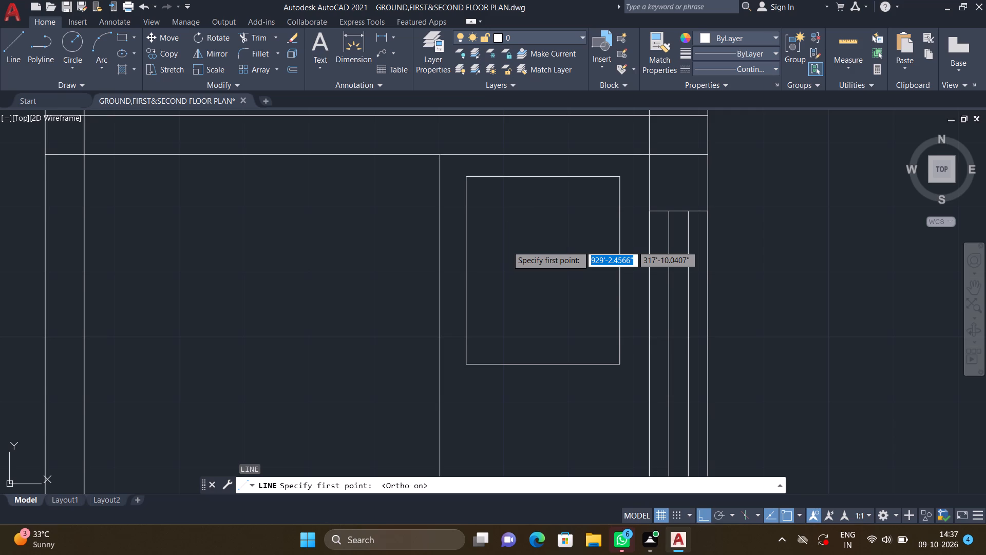
{"action": "scroll", "coordinate": [491, 185], "scroll_direction": "up", "scroll_amount": 2}
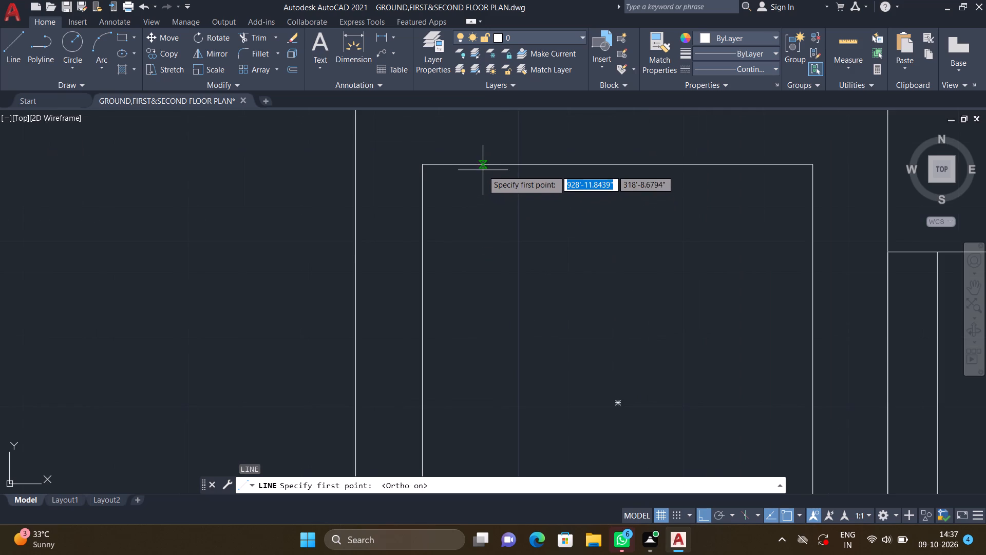
{"action": "left_click", "coordinate": [480, 165]}
{"action": "scroll", "coordinate": [477, 257], "scroll_direction": "down", "scroll_amount": 2}
{"action": "middle_click_drag", "start_coordinate": [476, 294], "coordinate": [471, 279]}
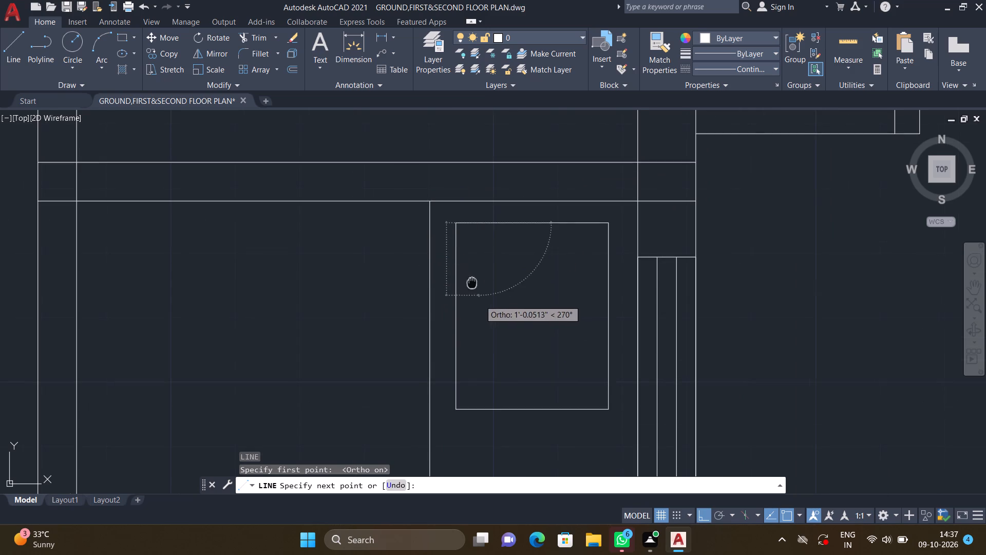
{"action": "middle_click_drag", "start_coordinate": [471, 279], "coordinate": [468, 267]}
{"action": "scroll", "coordinate": [460, 334], "scroll_direction": "down", "scroll_amount": 1}
{"action": "middle_click_drag", "start_coordinate": [460, 332], "coordinate": [457, 264]}
{"action": "scroll", "coordinate": [467, 295], "scroll_direction": "up", "scroll_amount": 3}
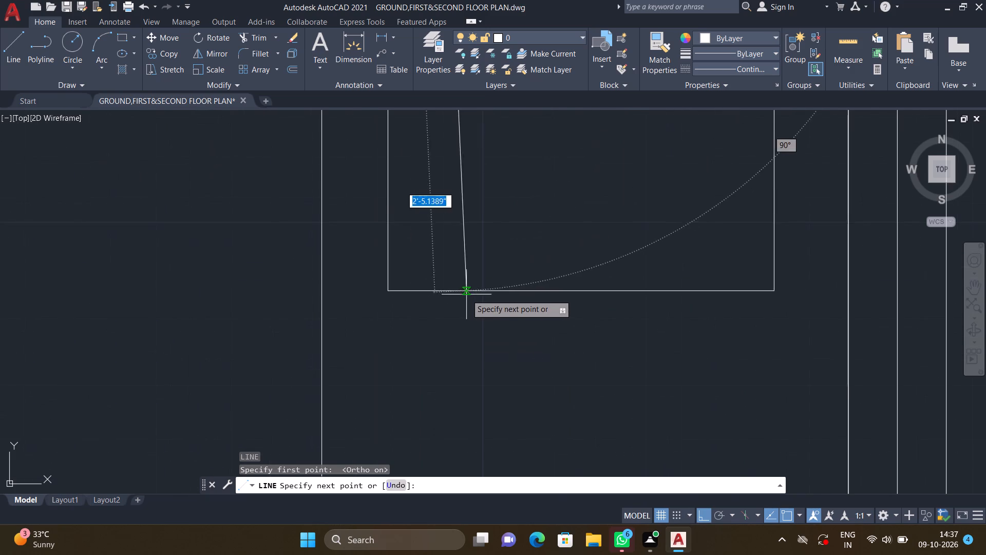
{"action": "left_click", "coordinate": [445, 290]}
{"action": "key", "text": "Return"}
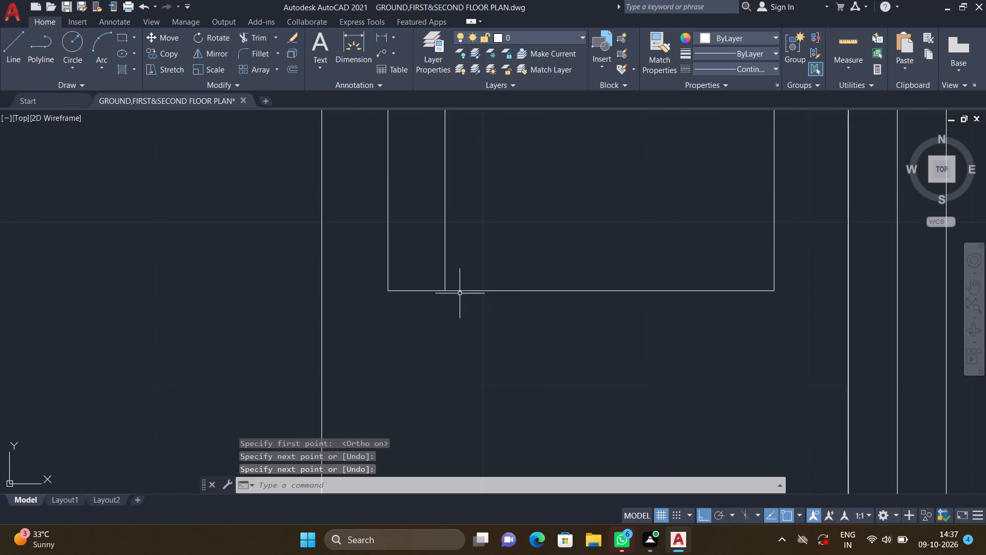
Start a second rectangle in the small room's window-side strip, just below the first rectangle.
{"action": "scroll", "coordinate": [536, 298], "scroll_direction": "down", "scroll_amount": 3}
{"action": "middle_click_drag", "start_coordinate": [529, 270], "coordinate": [510, 363]}
{"action": "scroll", "coordinate": [514, 357], "scroll_direction": "down", "scroll_amount": 1}
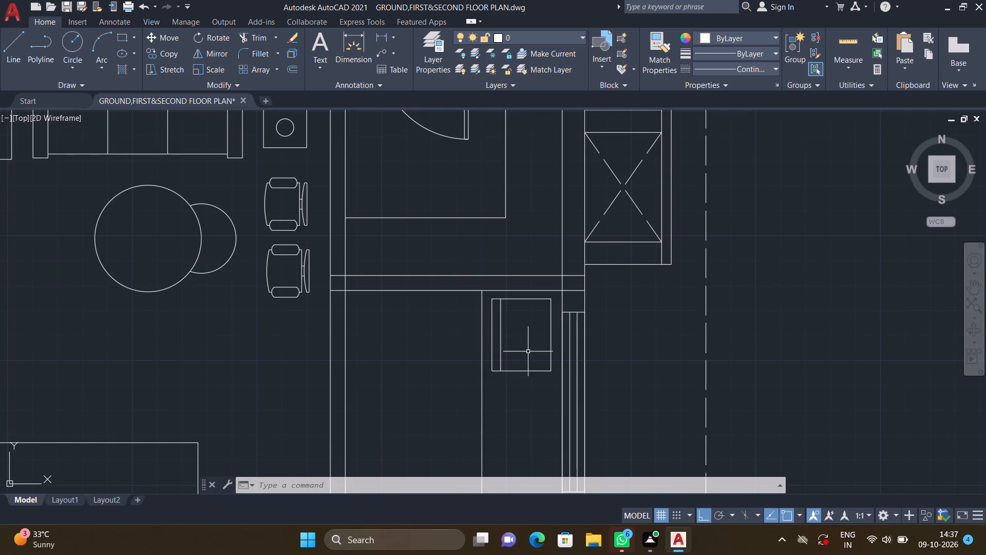
{"action": "middle_click_drag", "start_coordinate": [495, 323], "coordinate": [521, 264]}
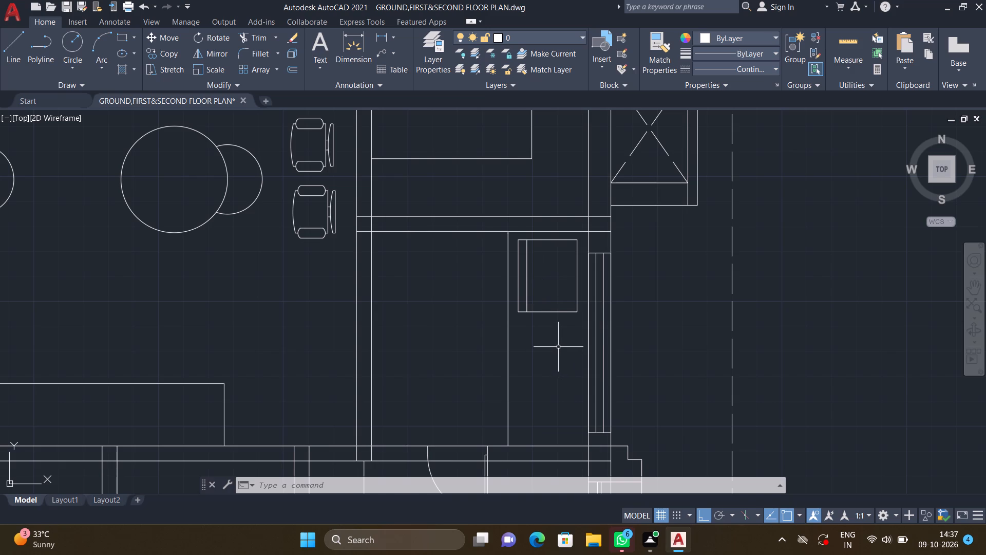
{"action": "scroll", "coordinate": [575, 355], "scroll_direction": "down", "scroll_amount": 1}
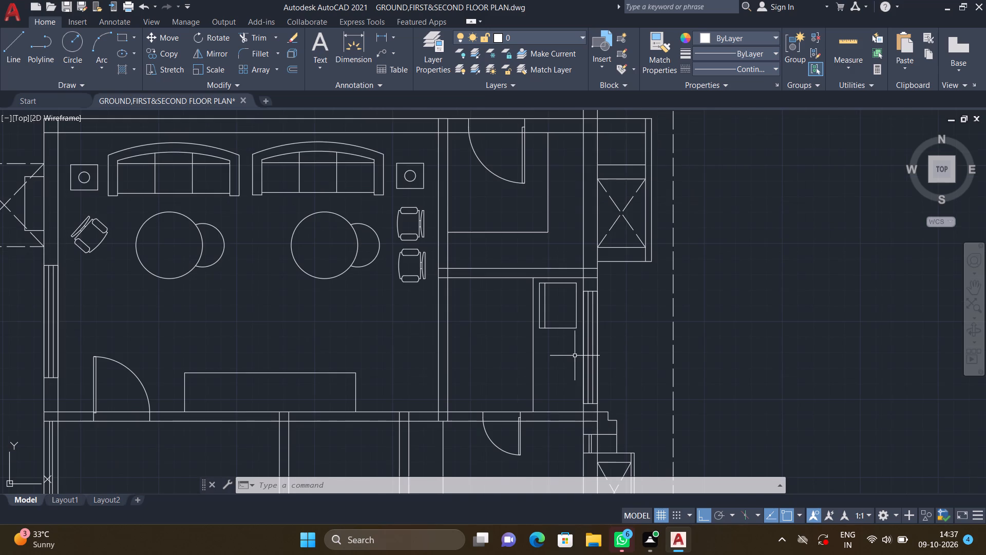
{"action": "middle_click_drag", "start_coordinate": [537, 356], "coordinate": [532, 329]}
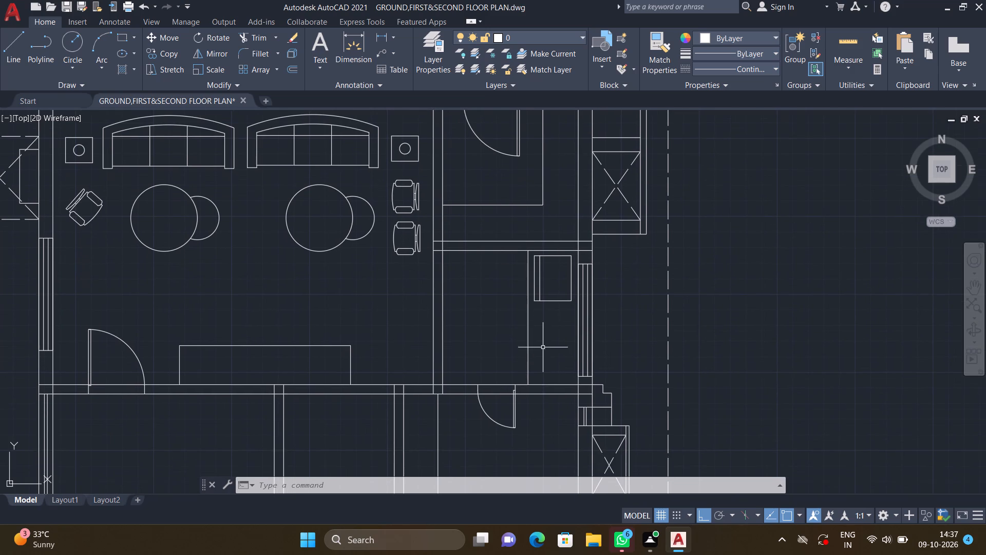
{"action": "middle_click_drag", "start_coordinate": [542, 344], "coordinate": [536, 269]}
{"action": "scroll", "coordinate": [544, 257], "scroll_direction": "up", "scroll_amount": 2}
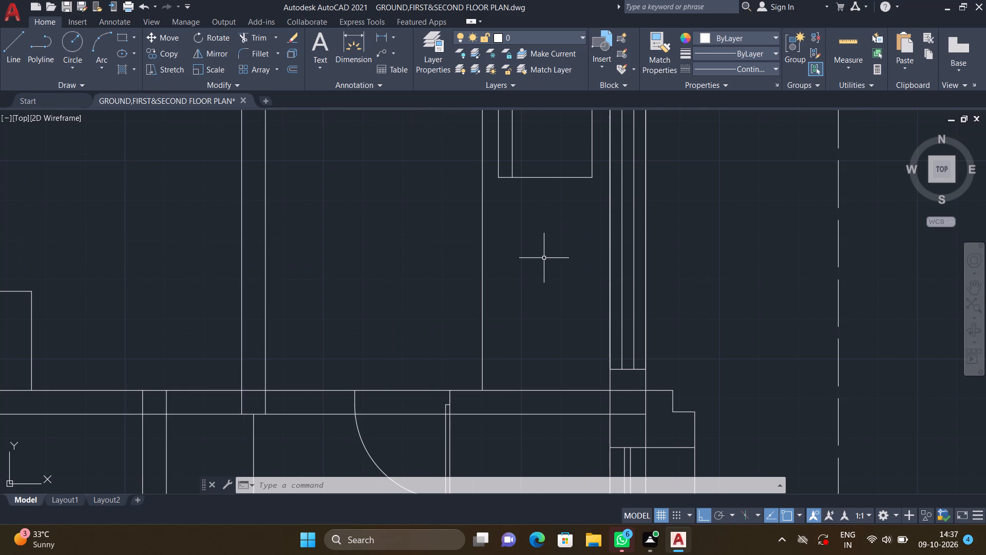
{"action": "type", "text": "rec"}
{"action": "key", "text": "Return"}
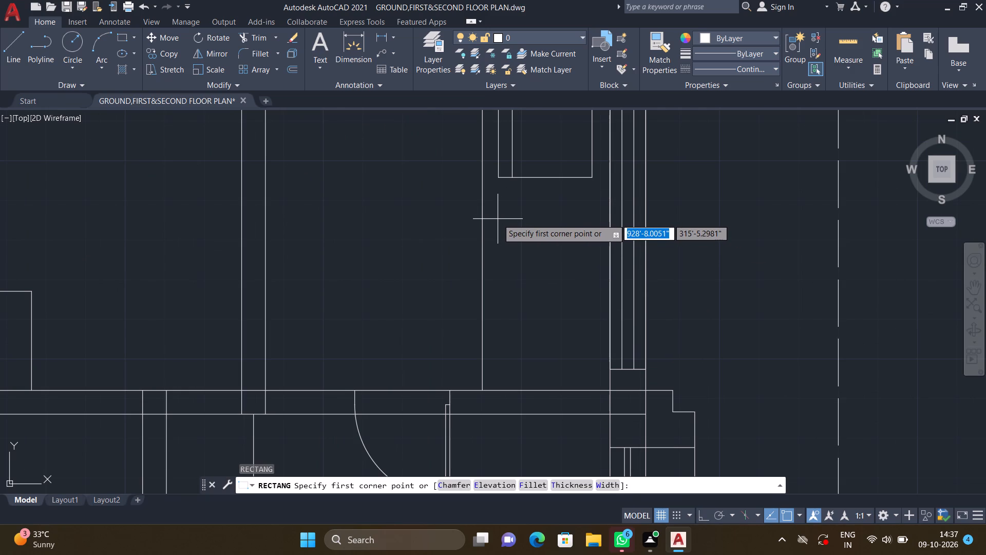
{"action": "scroll", "coordinate": [499, 220], "scroll_direction": "up", "scroll_amount": 1}
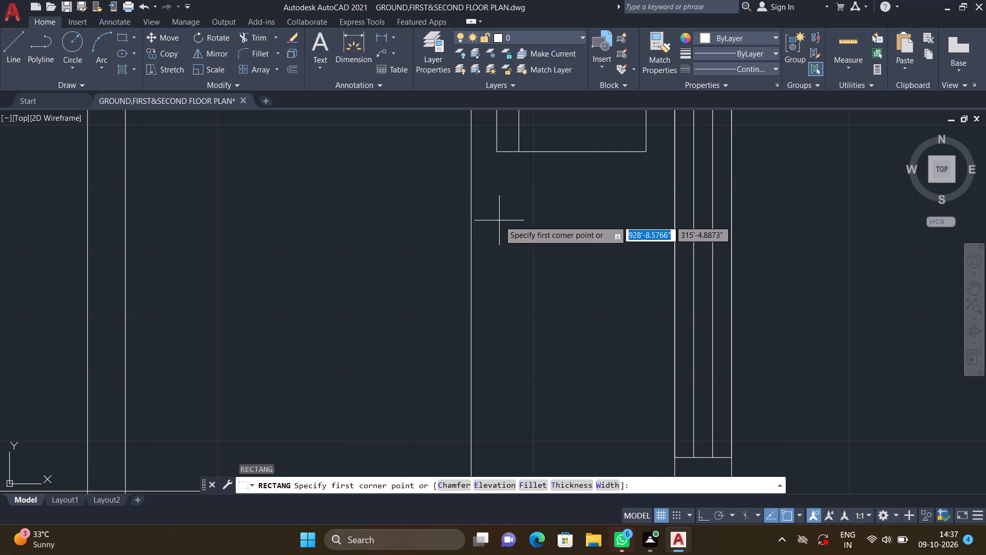
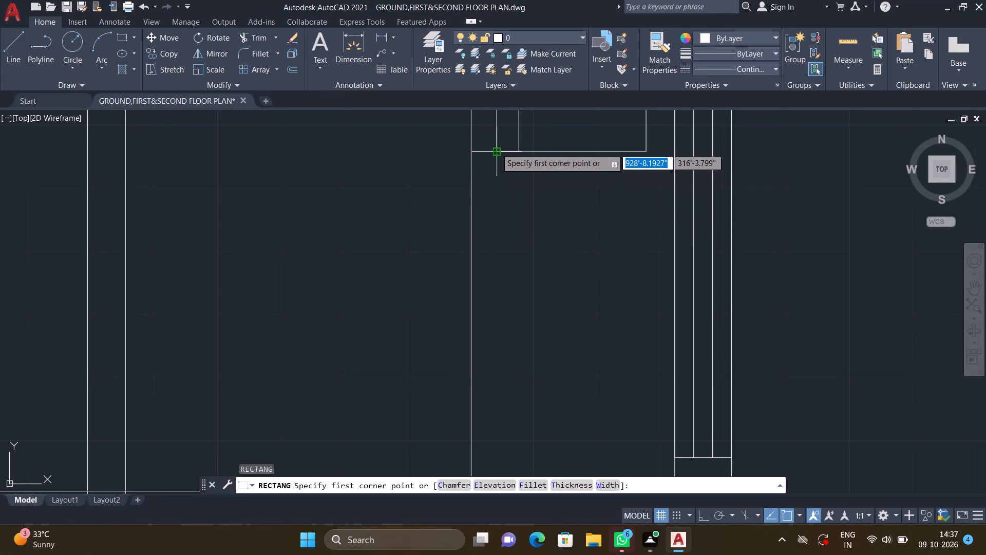
Draw a rectangle about 2'-0" wide by 2'-6" high on the counter beside the window, below the existing fixture rectangle.
{"action": "left_click", "coordinate": [496, 240]}
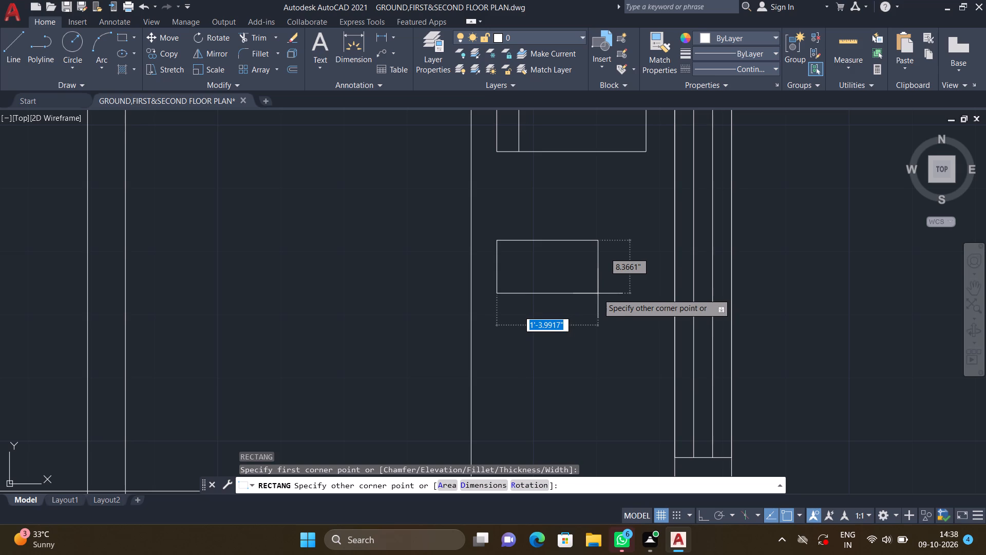
{"action": "middle_click_drag", "start_coordinate": [612, 345], "coordinate": [654, 310]}
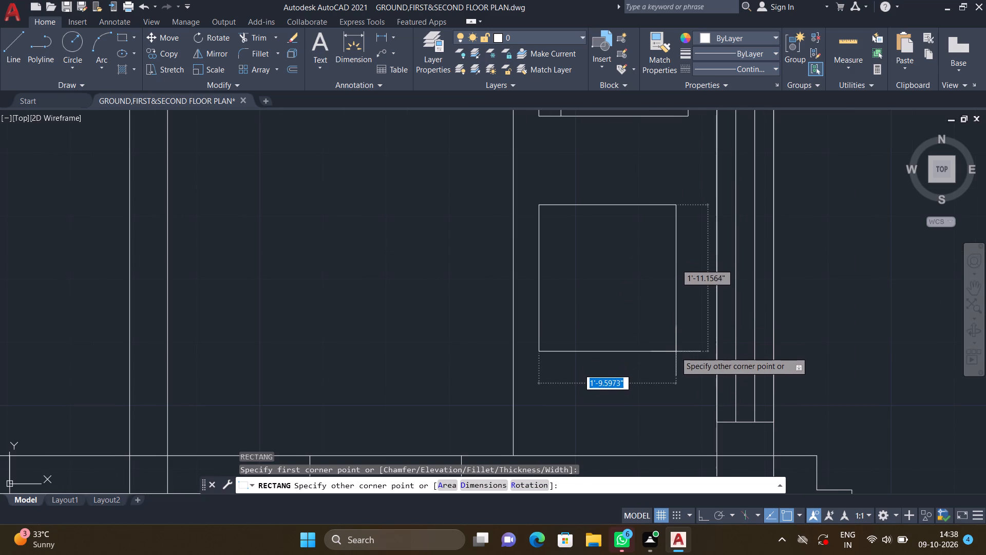
{"action": "left_click", "coordinate": [692, 397]}
Draw a second rectangle about 1'-7" by 2'-2" inside the new one, leaving a narrow margin on all sides.
{"action": "scroll", "coordinate": [643, 325], "scroll_direction": "down", "scroll_amount": 1}
{"action": "middle_click_drag", "start_coordinate": [629, 312], "coordinate": [565, 292]}
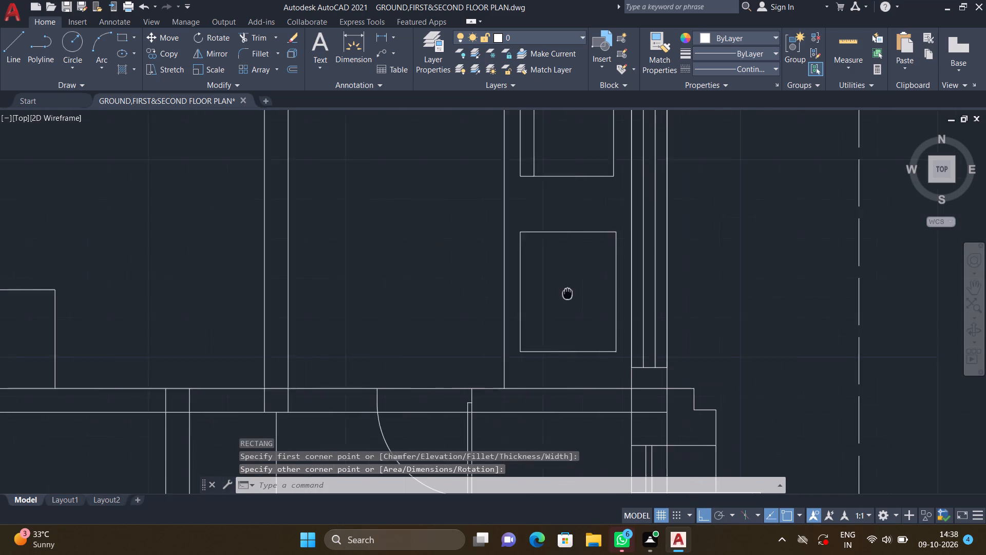
{"action": "middle_click_drag", "start_coordinate": [565, 292], "coordinate": [563, 294]}
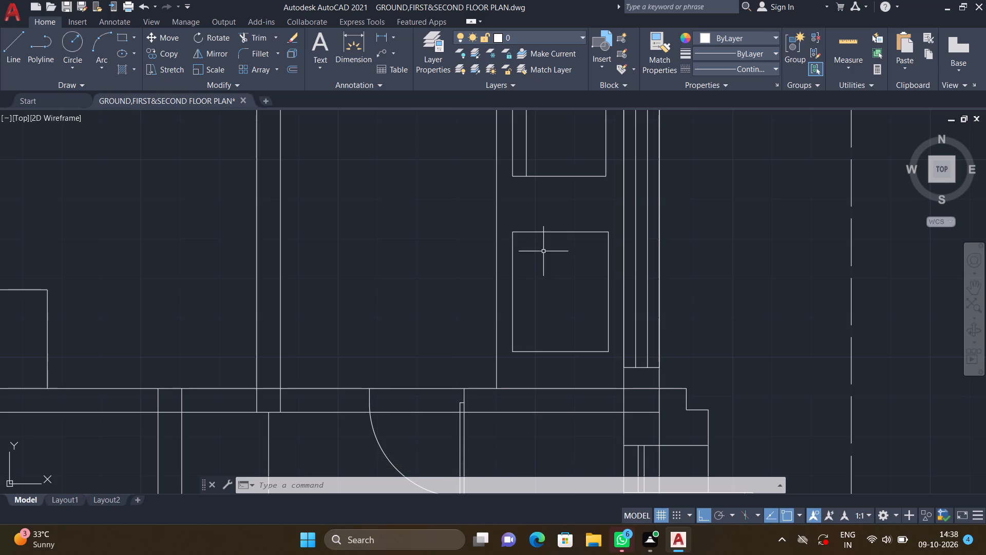
{"action": "scroll", "coordinate": [549, 254], "scroll_direction": "up", "scroll_amount": 2}
{"action": "scroll", "coordinate": [521, 234], "scroll_direction": "down", "scroll_amount": 2}
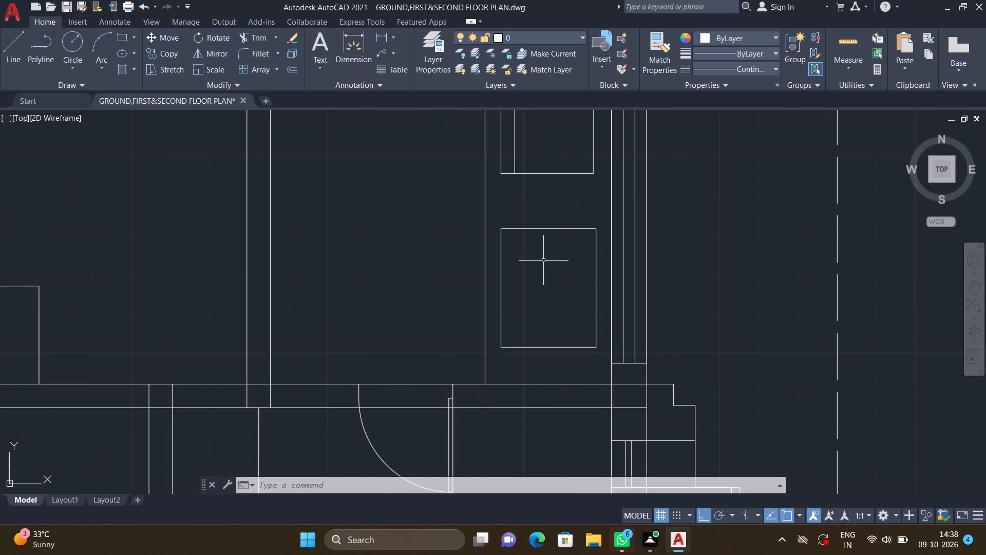
{"action": "middle_click_drag", "start_coordinate": [528, 242], "coordinate": [521, 231]}
{"action": "scroll", "coordinate": [544, 235], "scroll_direction": "up", "scroll_amount": 2}
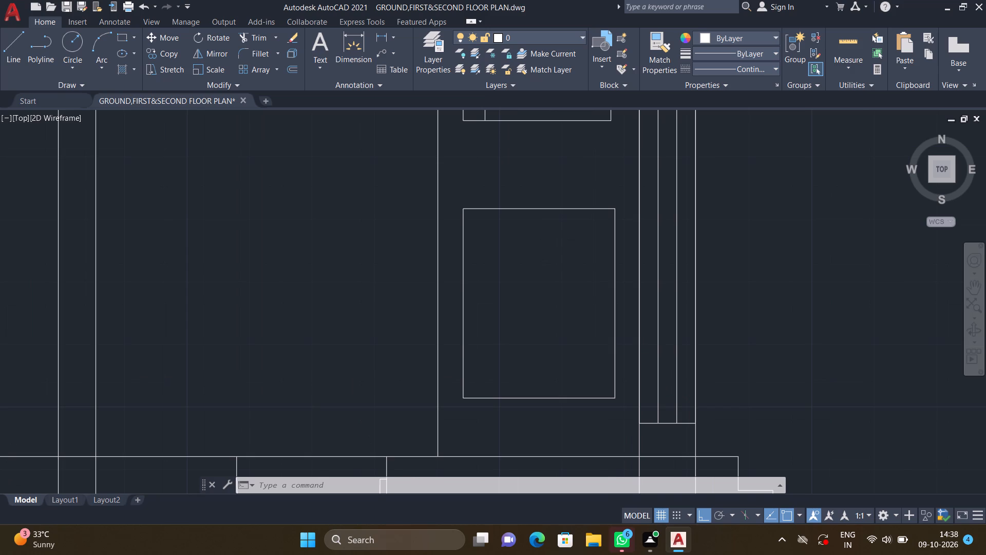
{"action": "type", "text": "rec"}
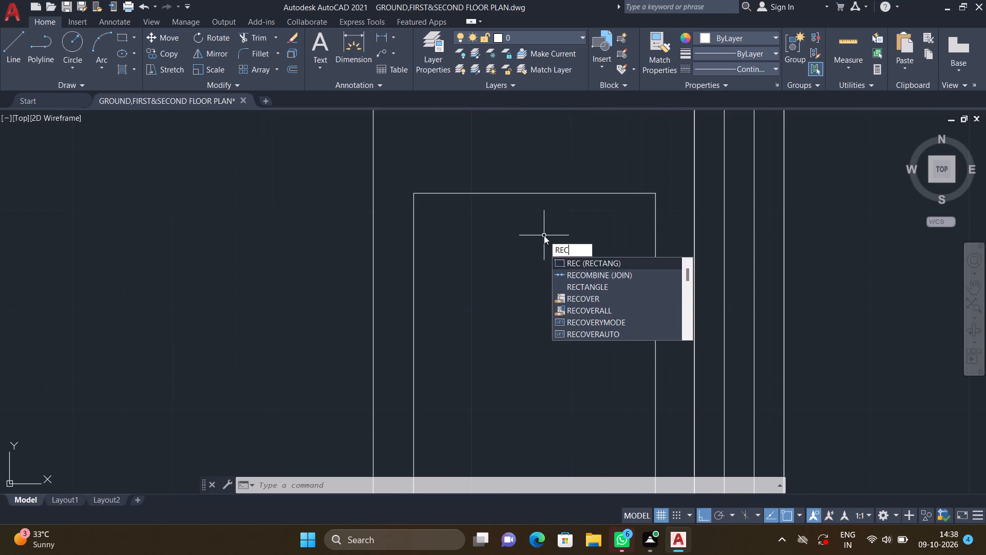
{"action": "key", "text": "Return"}
{"action": "scroll", "coordinate": [500, 258], "scroll_direction": "down", "scroll_amount": 1}
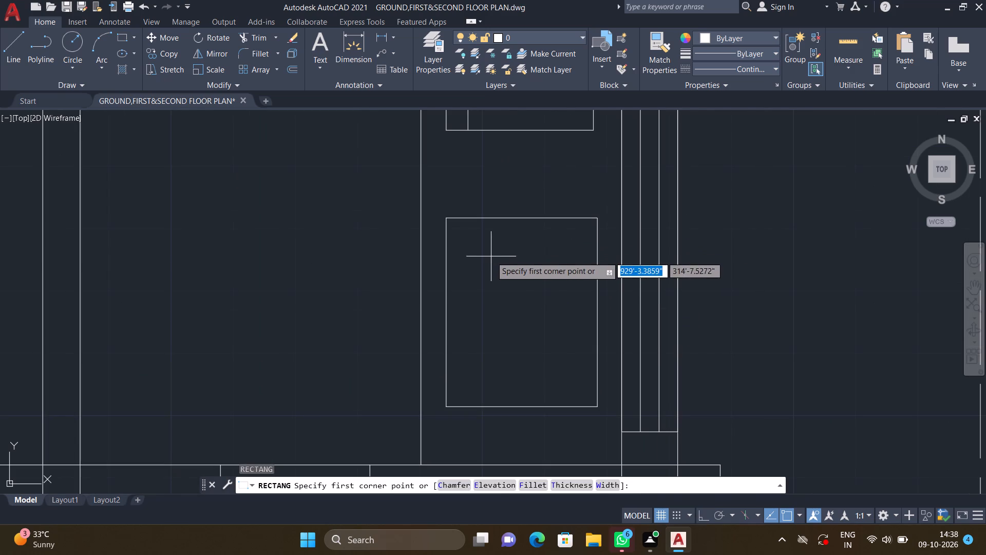
{"action": "scroll", "coordinate": [464, 229], "scroll_direction": "up", "scroll_amount": 1}
{"action": "left_click", "coordinate": [460, 232]}
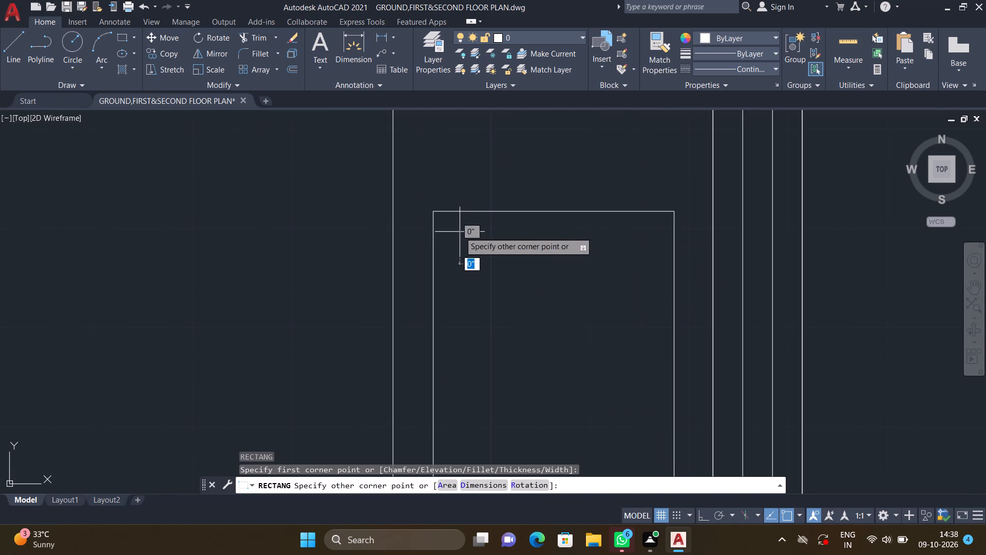
{"action": "middle_click_drag", "start_coordinate": [608, 395], "coordinate": [598, 374]}
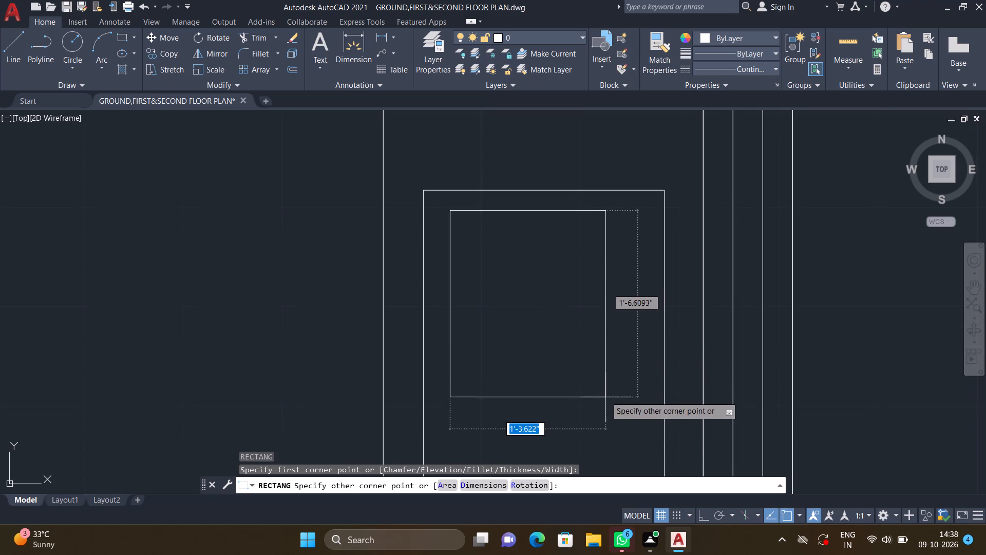
{"action": "middle_click_drag", "start_coordinate": [612, 423], "coordinate": [604, 389]}
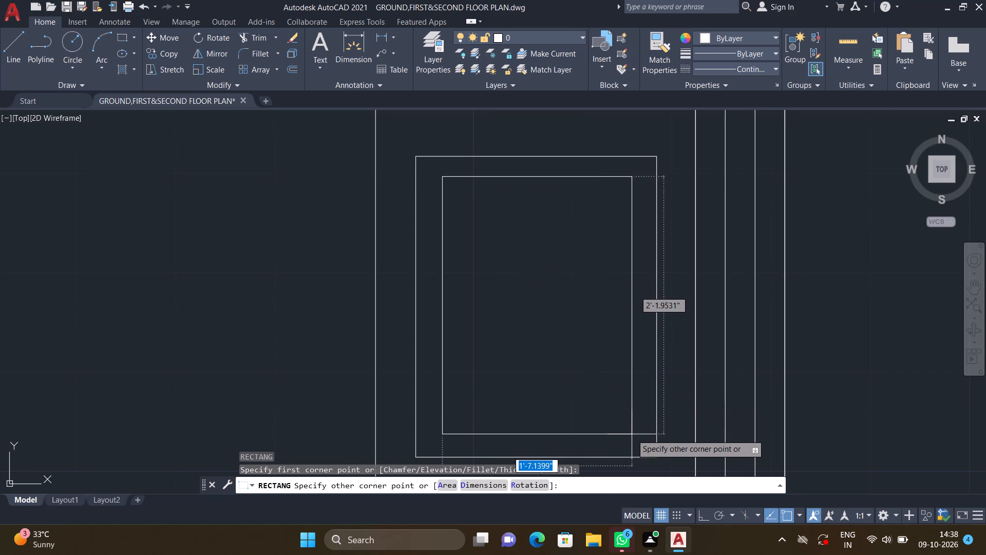
{"action": "left_click", "coordinate": [630, 433]}
Fillet the two upper corners of the inner rectangle with the 2.5" radius.
{"action": "scroll", "coordinate": [579, 372], "scroll_direction": "down", "scroll_amount": 2}
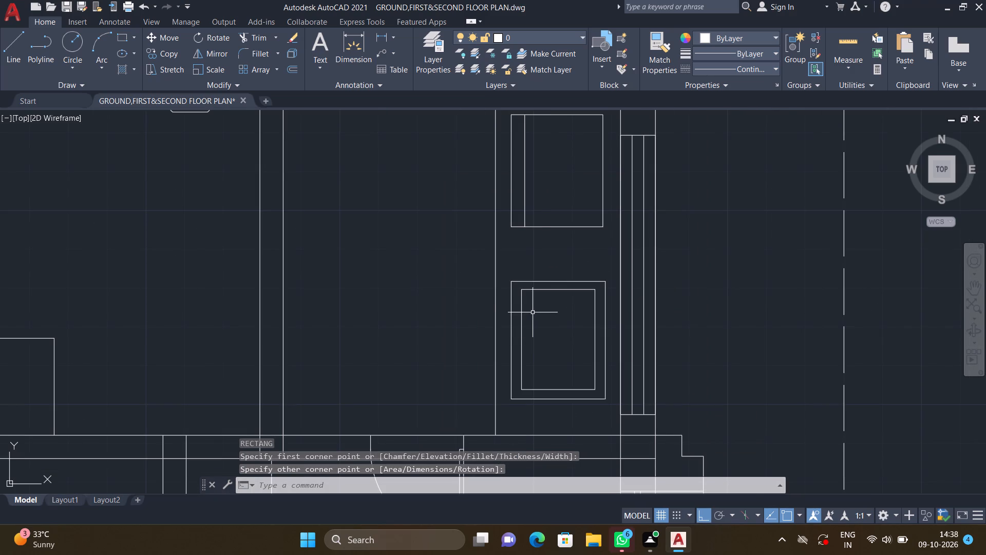
{"action": "key", "text": "f"}
{"action": "key", "text": "Return"}
{"action": "scroll", "coordinate": [523, 299], "scroll_direction": "up", "scroll_amount": 2}
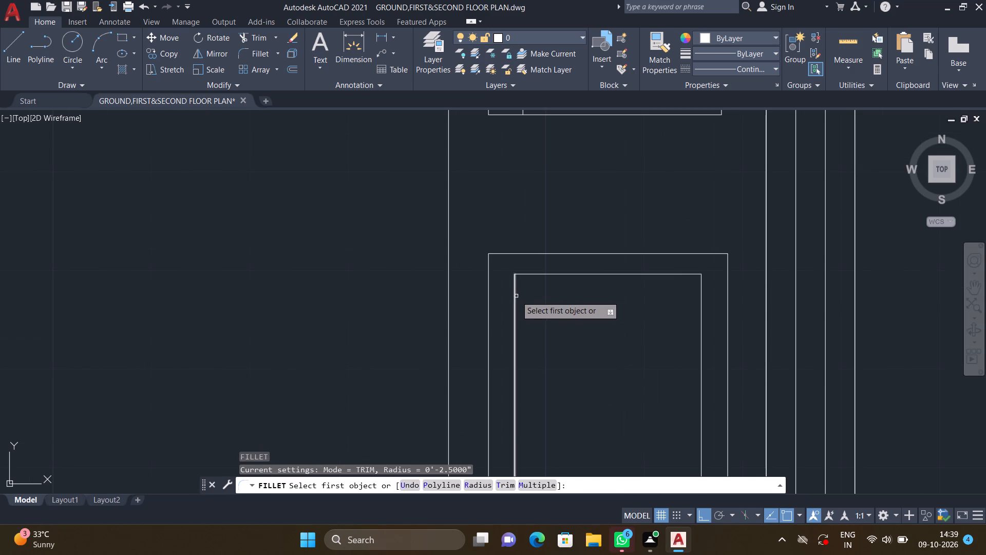
{"action": "left_click", "coordinate": [516, 296]}
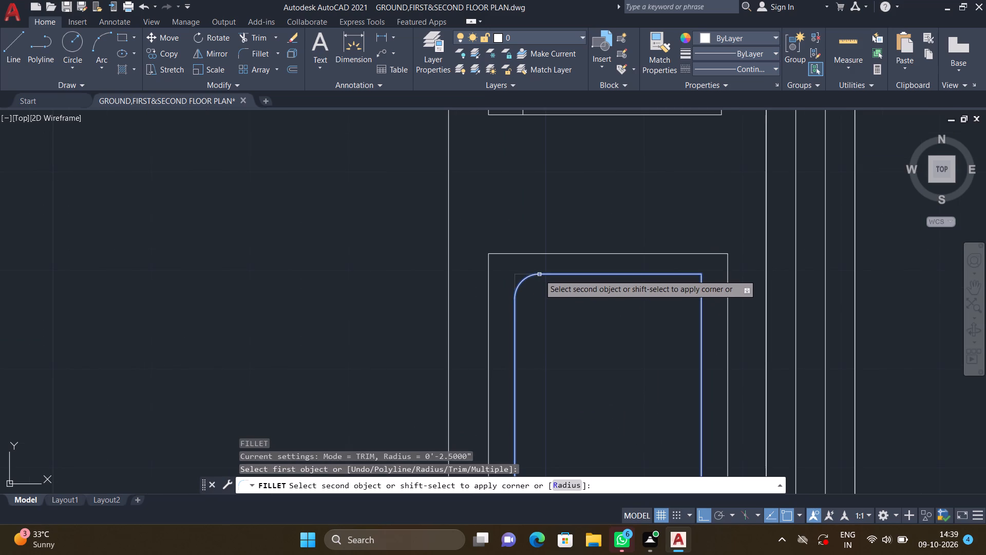
{"action": "left_click", "coordinate": [539, 274]}
{"action": "scroll", "coordinate": [625, 327], "scroll_direction": "down", "scroll_amount": 1}
{"action": "middle_click_drag", "start_coordinate": [621, 324], "coordinate": [555, 274]}
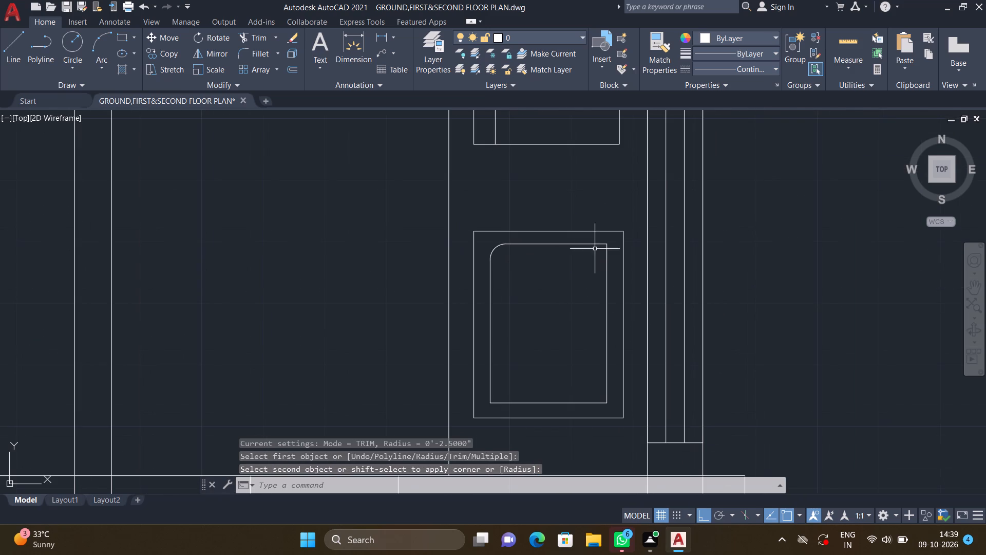
{"action": "scroll", "coordinate": [600, 243], "scroll_direction": "up", "scroll_amount": 1}
{"action": "key", "text": "f"}
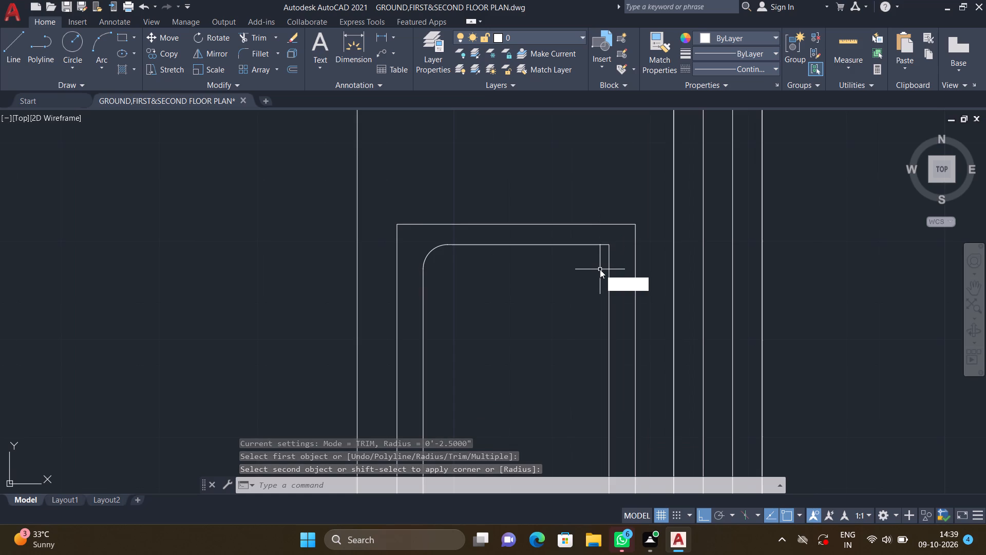
{"action": "key", "text": "Return"}
{"action": "left_click", "coordinate": [595, 245]}
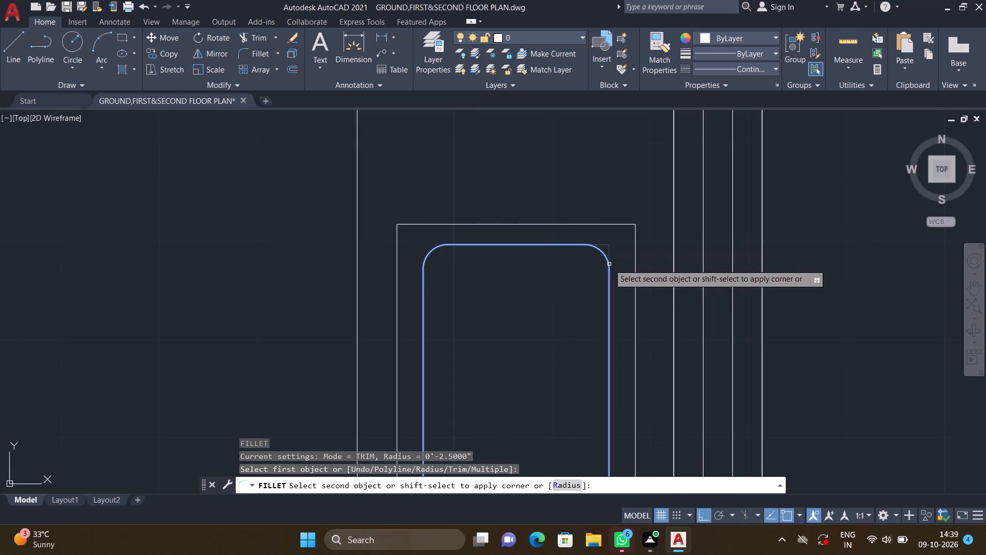
{"action": "left_click", "coordinate": [609, 264]}
Fillet the two lower corners of the inner rectangle with the same 2.5" radius.
{"action": "scroll", "coordinate": [587, 293], "scroll_direction": "down", "scroll_amount": 2}
{"action": "middle_click_drag", "start_coordinate": [545, 324], "coordinate": [536, 246]}
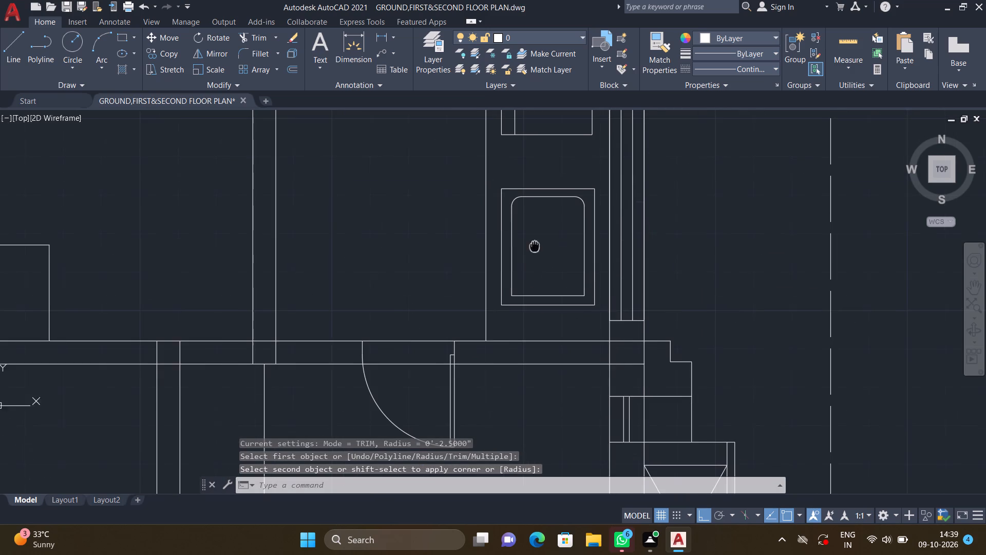
{"action": "key", "text": "space"}
{"action": "scroll", "coordinate": [503, 282], "scroll_direction": "up", "scroll_amount": 1}
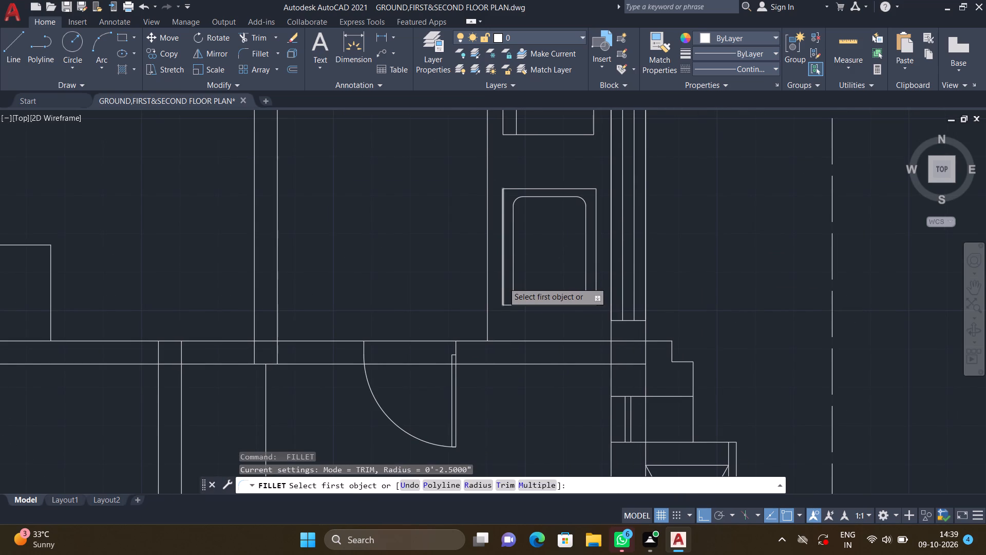
{"action": "scroll", "coordinate": [503, 282], "scroll_direction": "up", "scroll_amount": 1}
{"action": "left_click", "coordinate": [526, 281]}
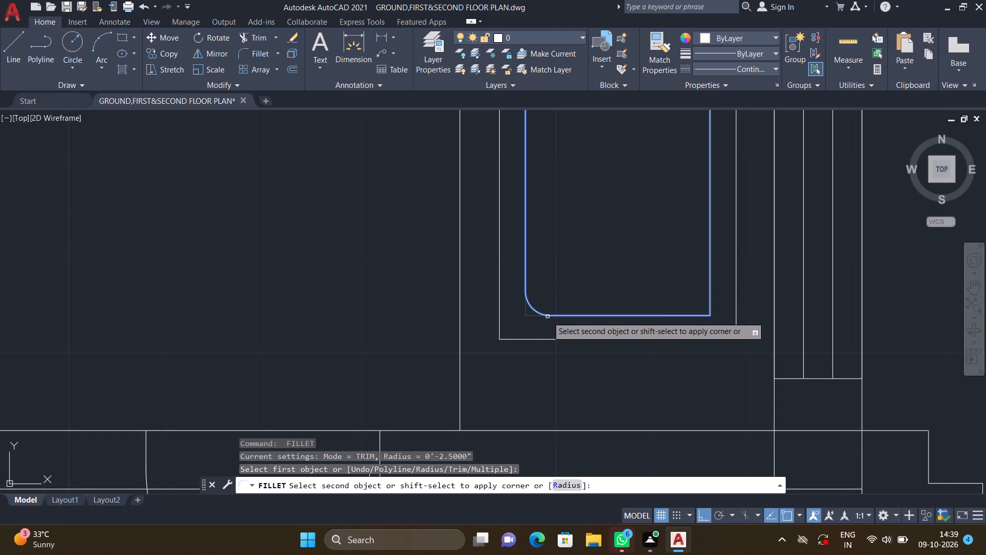
{"action": "left_click", "coordinate": [547, 317]}
{"action": "scroll", "coordinate": [612, 300], "scroll_direction": "down", "scroll_amount": 2}
{"action": "middle_click_drag", "start_coordinate": [602, 291], "coordinate": [538, 260]}
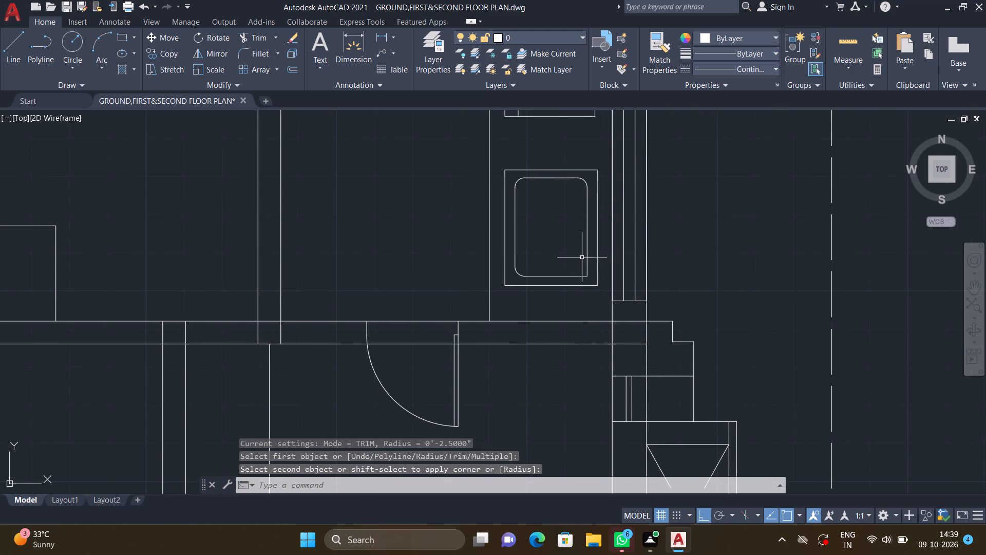
{"action": "key", "text": "space"}
{"action": "scroll", "coordinate": [585, 271], "scroll_direction": "up", "scroll_amount": 2}
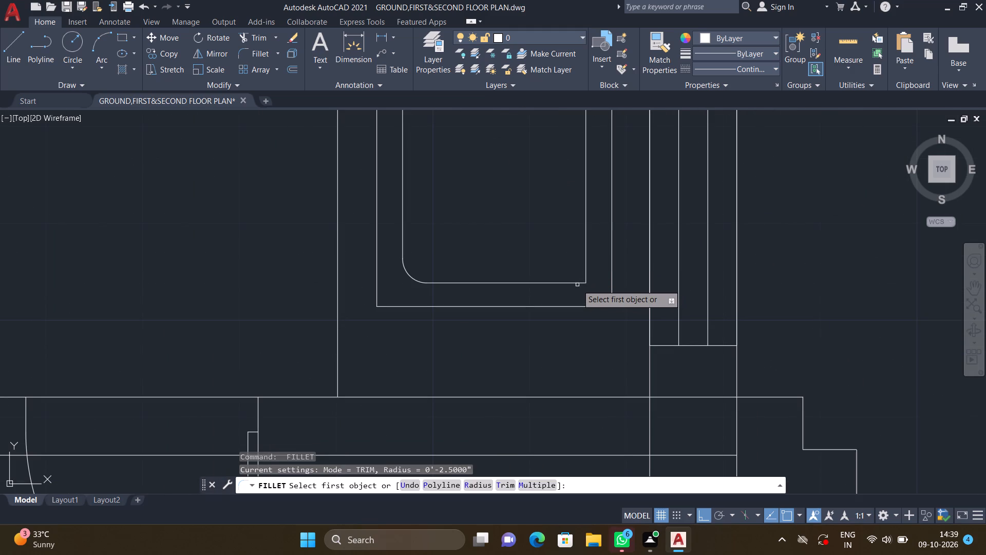
{"action": "left_click", "coordinate": [576, 284]}
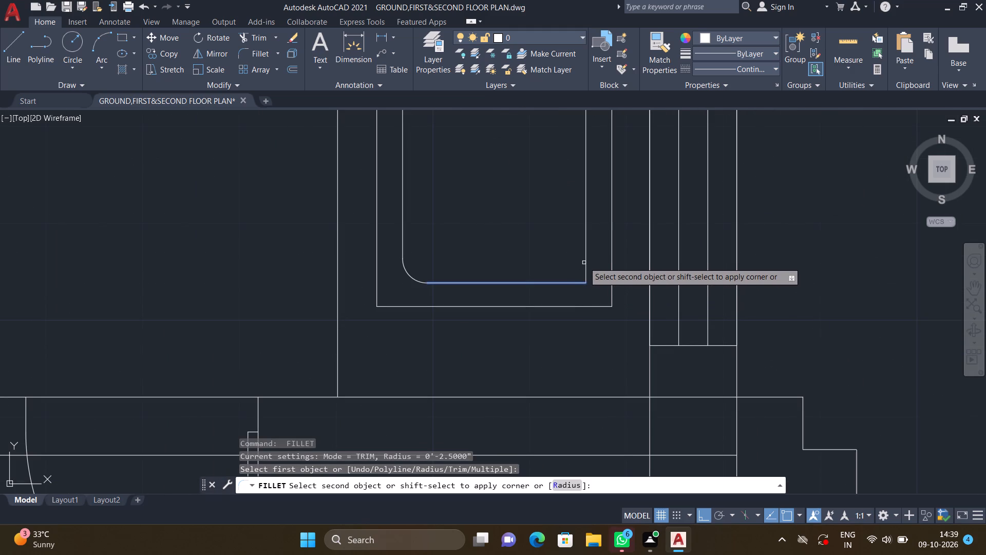
{"action": "left_click", "coordinate": [586, 257]}
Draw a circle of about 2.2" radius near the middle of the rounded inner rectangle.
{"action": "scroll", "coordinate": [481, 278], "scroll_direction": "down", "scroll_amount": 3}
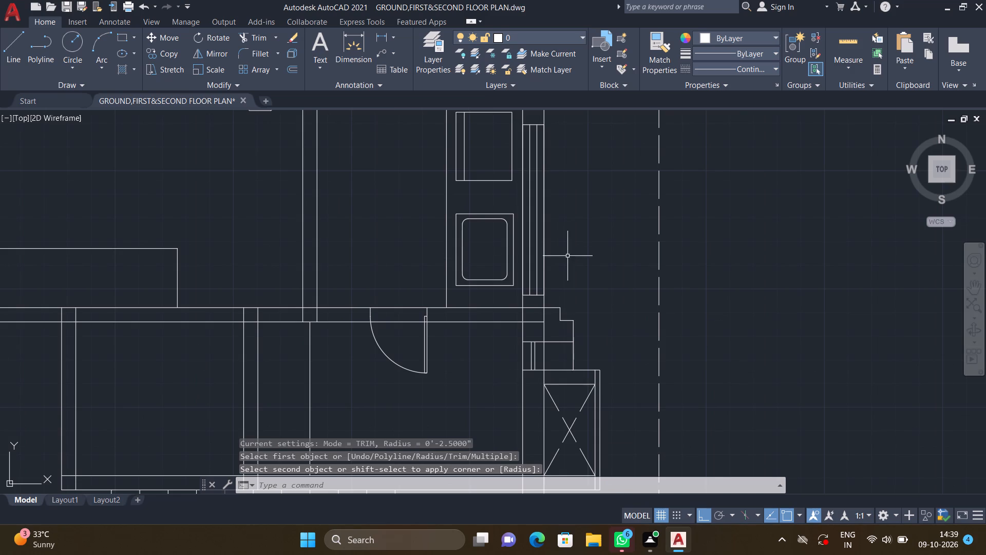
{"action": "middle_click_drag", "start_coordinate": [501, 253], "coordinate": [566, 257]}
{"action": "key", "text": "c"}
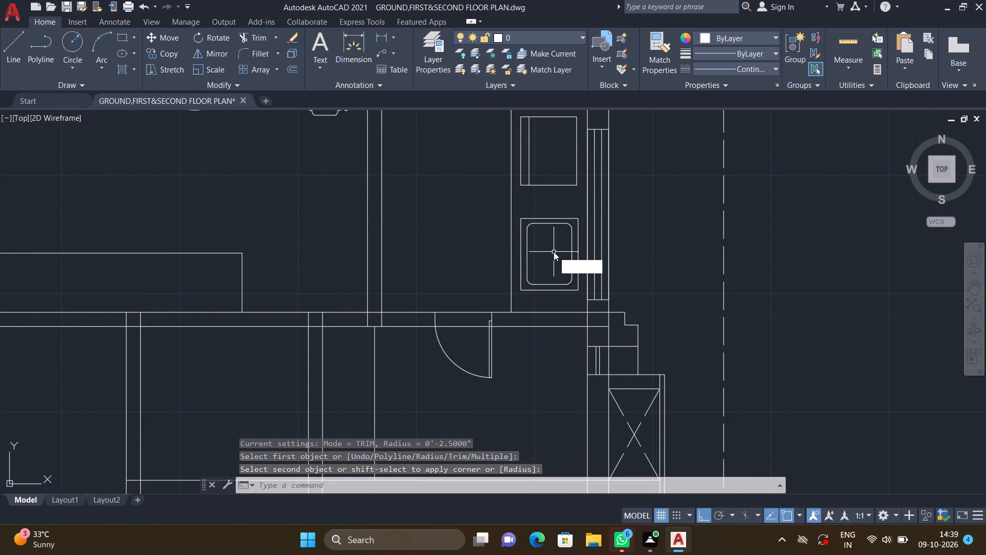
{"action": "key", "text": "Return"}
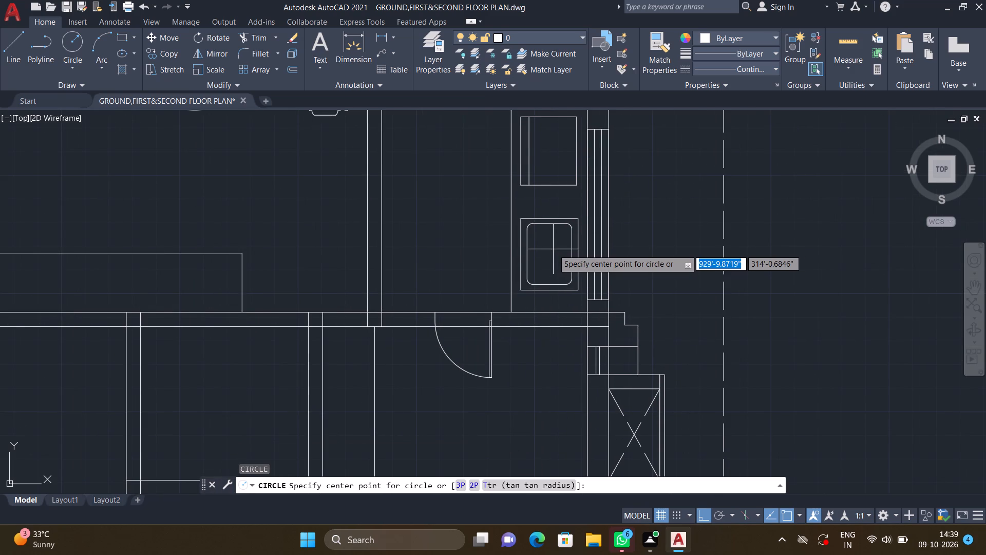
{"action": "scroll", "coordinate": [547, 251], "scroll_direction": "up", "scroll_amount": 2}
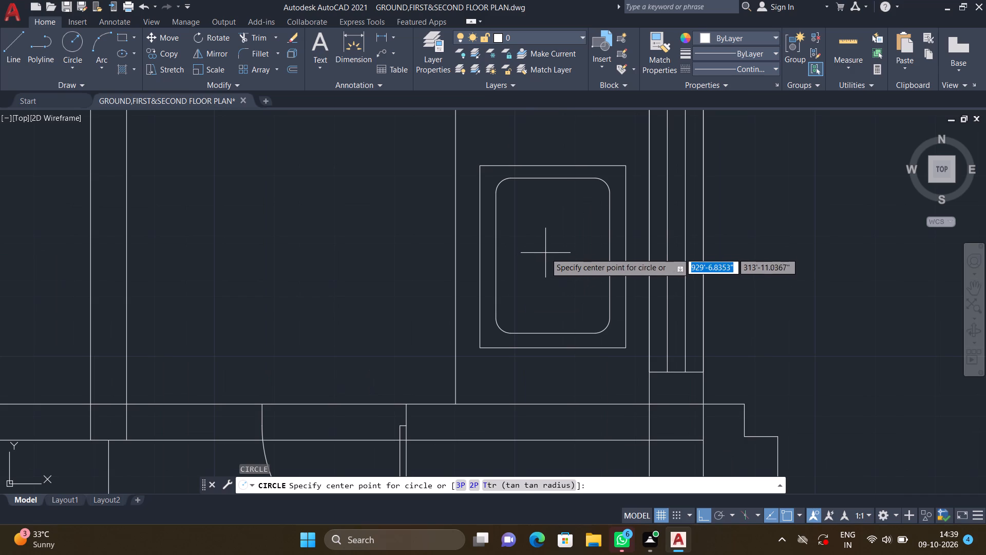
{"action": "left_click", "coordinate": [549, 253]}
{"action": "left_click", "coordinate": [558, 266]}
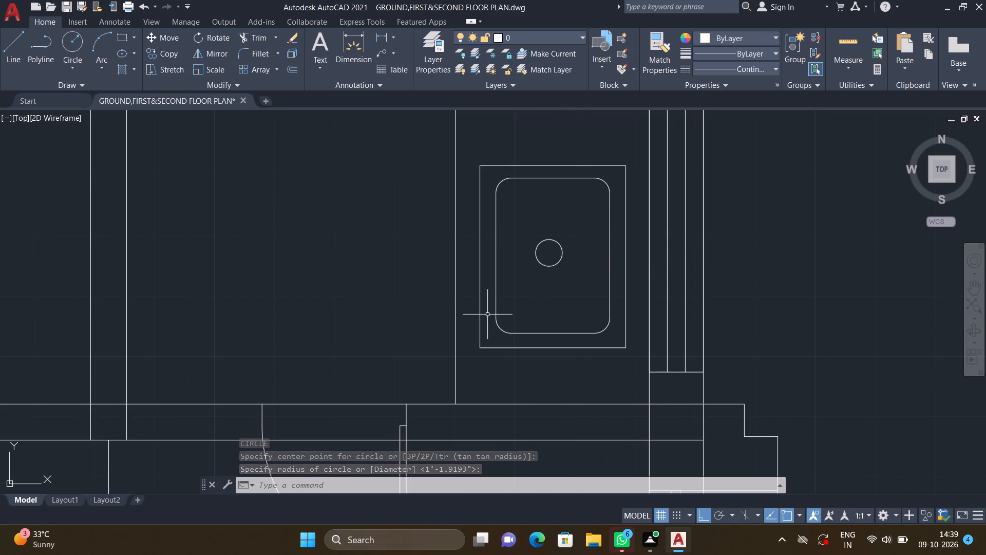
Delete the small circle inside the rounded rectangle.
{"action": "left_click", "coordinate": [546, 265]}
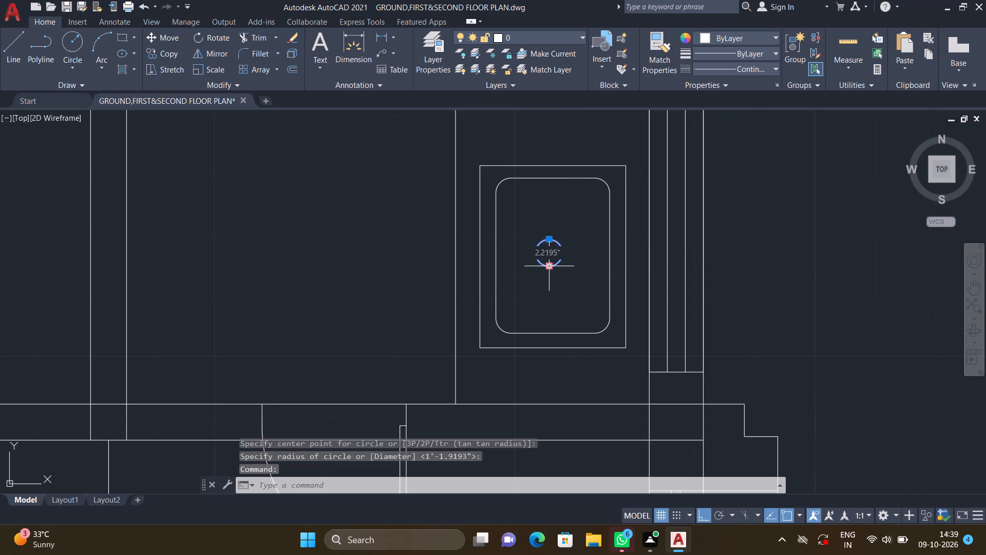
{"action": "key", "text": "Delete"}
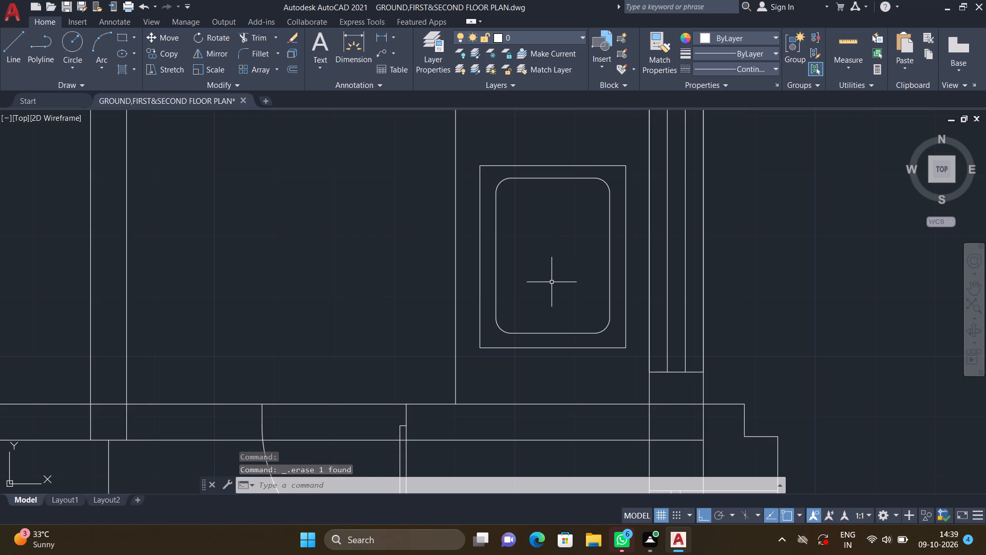
Copy the toilet fixture from the furnished plan's master toilet into the lower toilet room of the plan being furnished, beside the outer wall.
{"action": "scroll", "coordinate": [551, 287], "scroll_direction": "down", "scroll_amount": 1}
{"action": "middle_click_drag", "start_coordinate": [543, 324], "coordinate": [532, 290]}
{"action": "scroll", "coordinate": [533, 290], "scroll_direction": "down", "scroll_amount": 2}
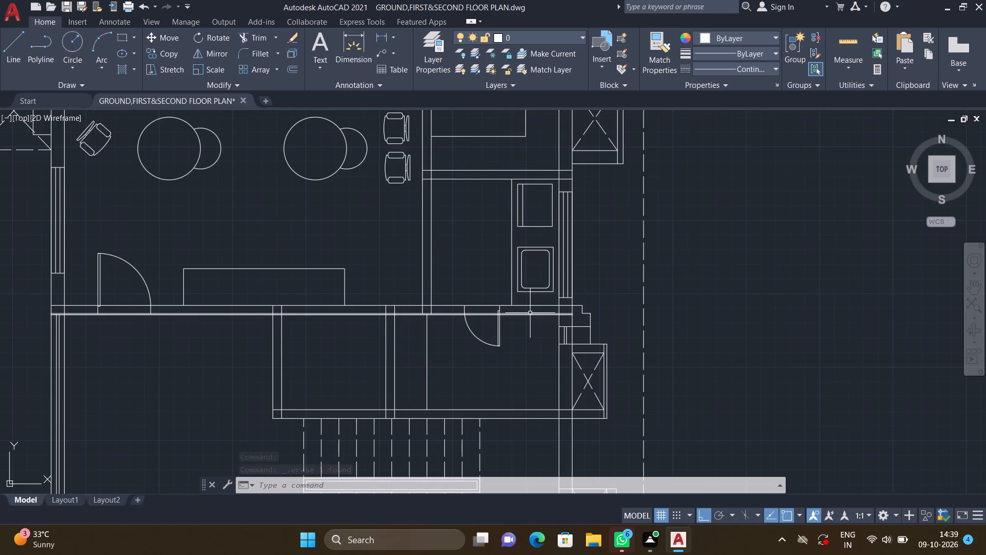
{"action": "middle_click_drag", "start_coordinate": [526, 323], "coordinate": [518, 286]}
{"action": "scroll", "coordinate": [522, 303], "scroll_direction": "down", "scroll_amount": 1}
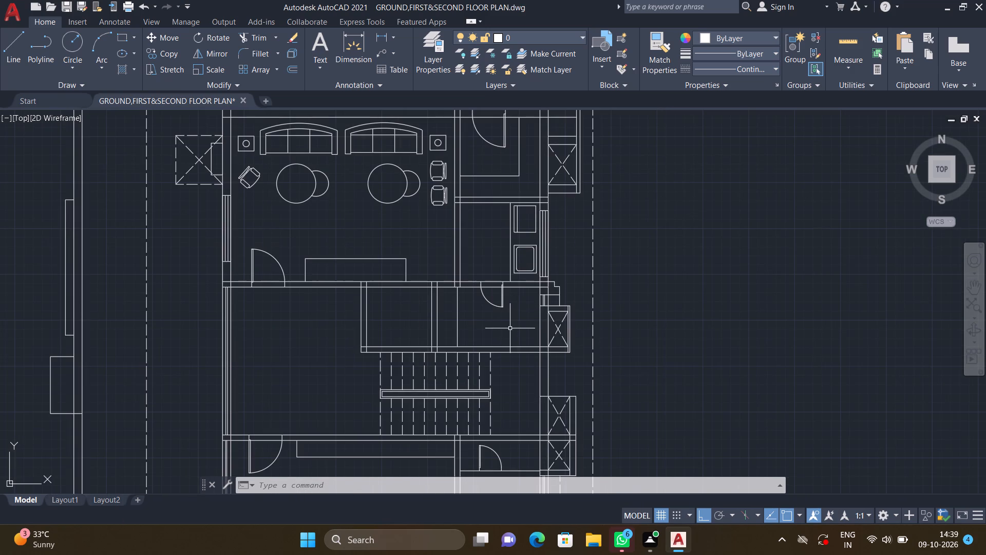
{"action": "middle_click_drag", "start_coordinate": [400, 323], "coordinate": [571, 324]}
{"action": "scroll", "coordinate": [570, 324], "scroll_direction": "down", "scroll_amount": 2}
{"action": "middle_click_drag", "start_coordinate": [389, 330], "coordinate": [482, 325]}
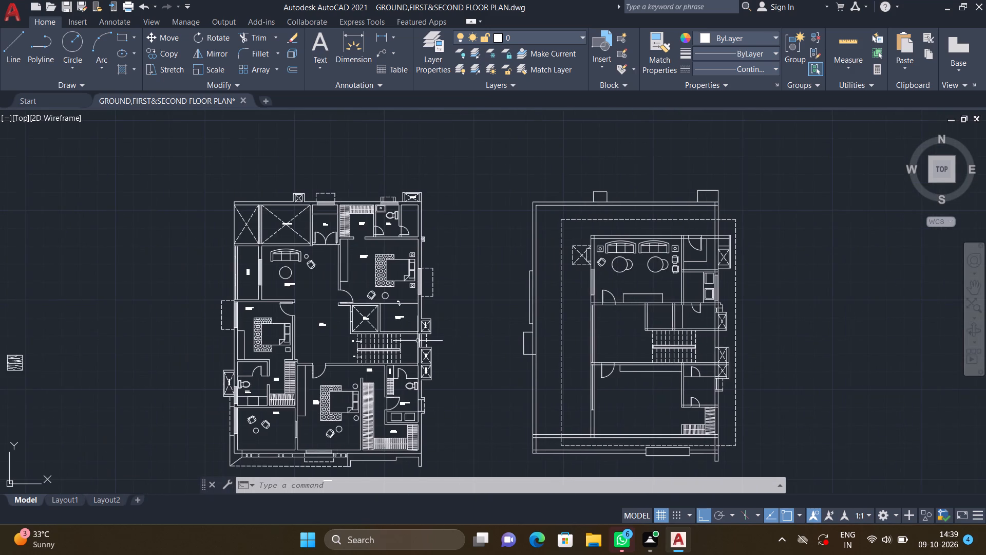
{"action": "middle_click_drag", "start_coordinate": [416, 342], "coordinate": [547, 314]}
{"action": "scroll", "coordinate": [536, 363], "scroll_direction": "up", "scroll_amount": 1}
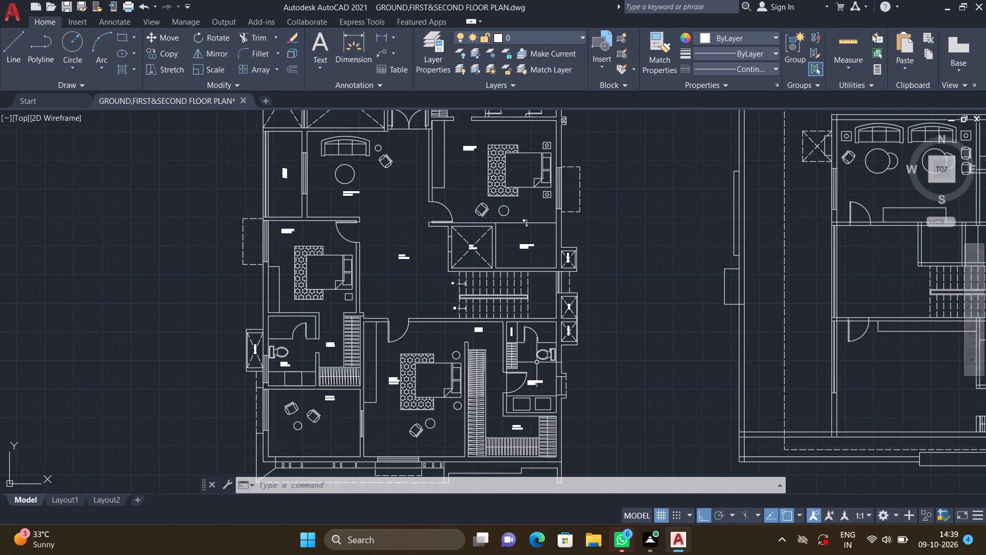
{"action": "scroll", "coordinate": [555, 365], "scroll_direction": "up", "scroll_amount": 3}
{"action": "key", "text": "c"}
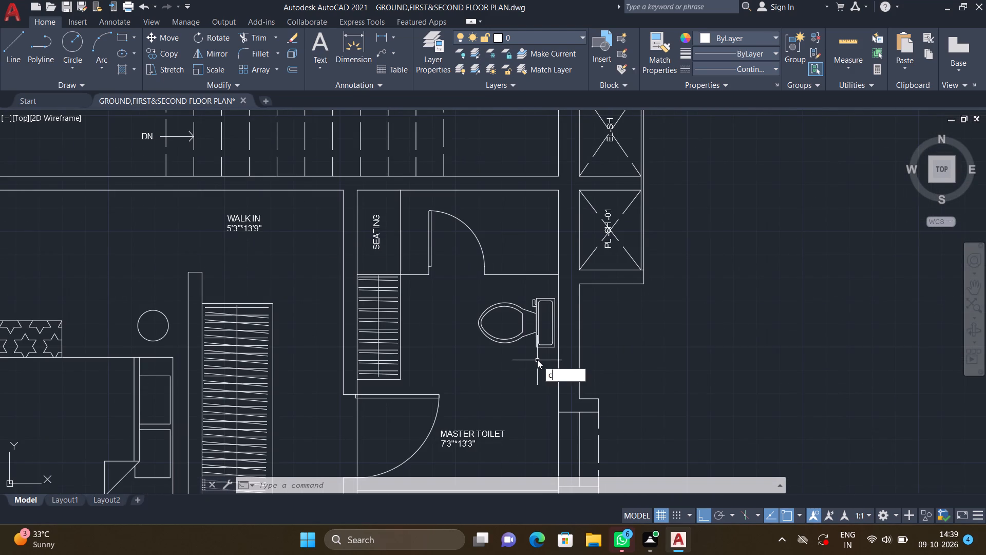
{"action": "key", "text": "o"}
{"action": "key", "text": "Return"}
{"action": "left_click", "coordinate": [537, 346]}
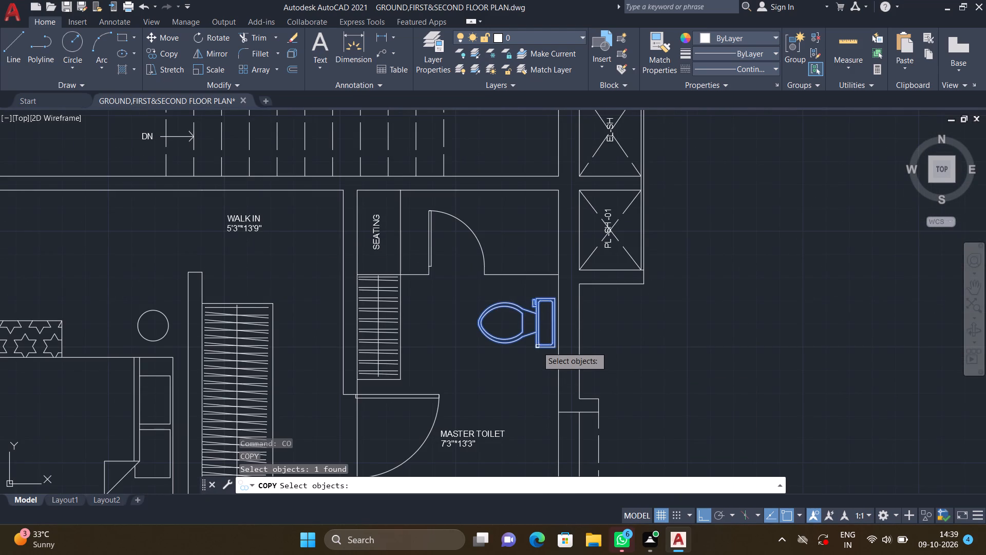
{"action": "key", "text": "Return"}
{"action": "scroll", "coordinate": [561, 285], "scroll_direction": "up", "scroll_amount": 2}
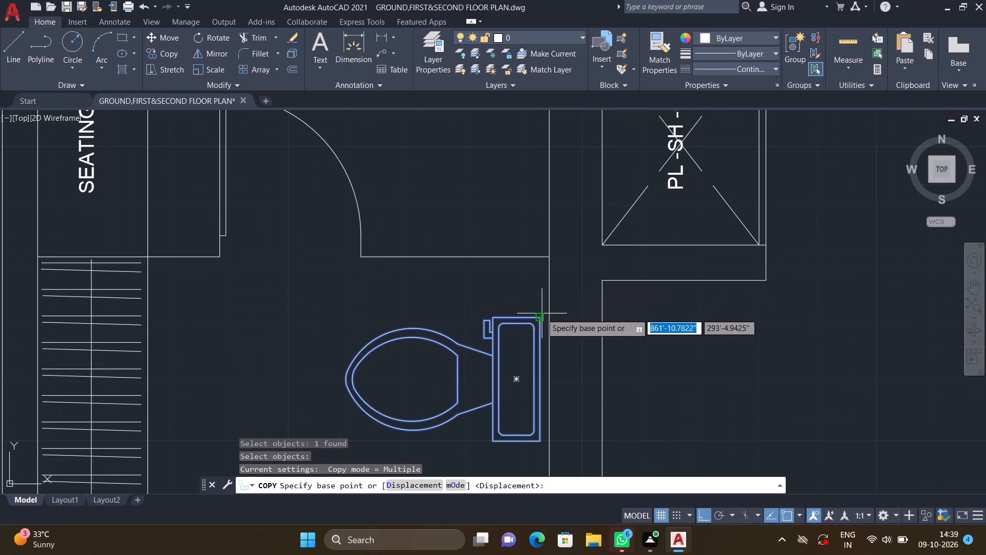
{"action": "left_click", "coordinate": [540, 314]}
{"action": "scroll", "coordinate": [671, 328], "scroll_direction": "down", "scroll_amount": 3}
{"action": "middle_click_drag", "start_coordinate": [716, 346], "coordinate": [492, 291]}
{"action": "scroll", "coordinate": [471, 288], "scroll_direction": "down", "scroll_amount": 3}
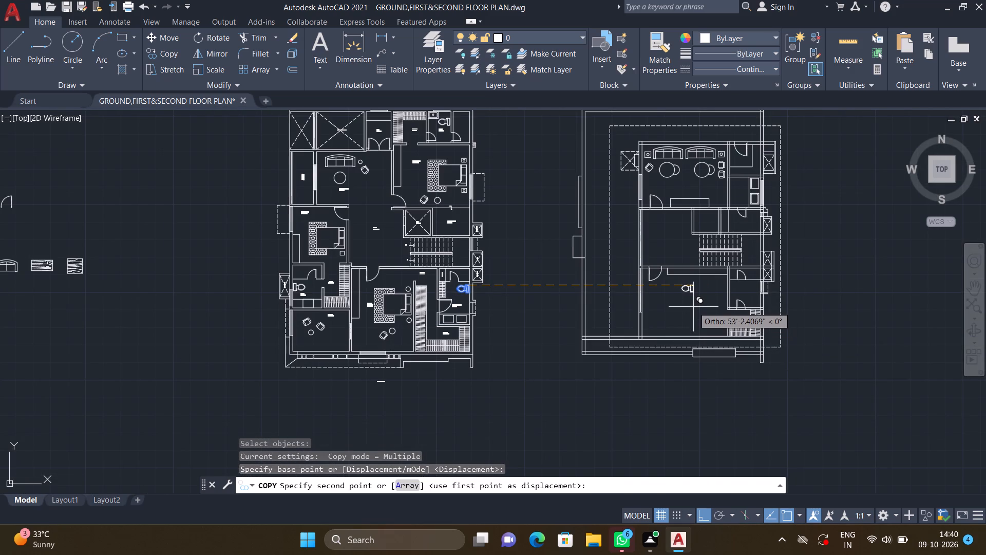
{"action": "key", "text": "F8"}
{"action": "scroll", "coordinate": [699, 308], "scroll_direction": "down", "scroll_amount": 2}
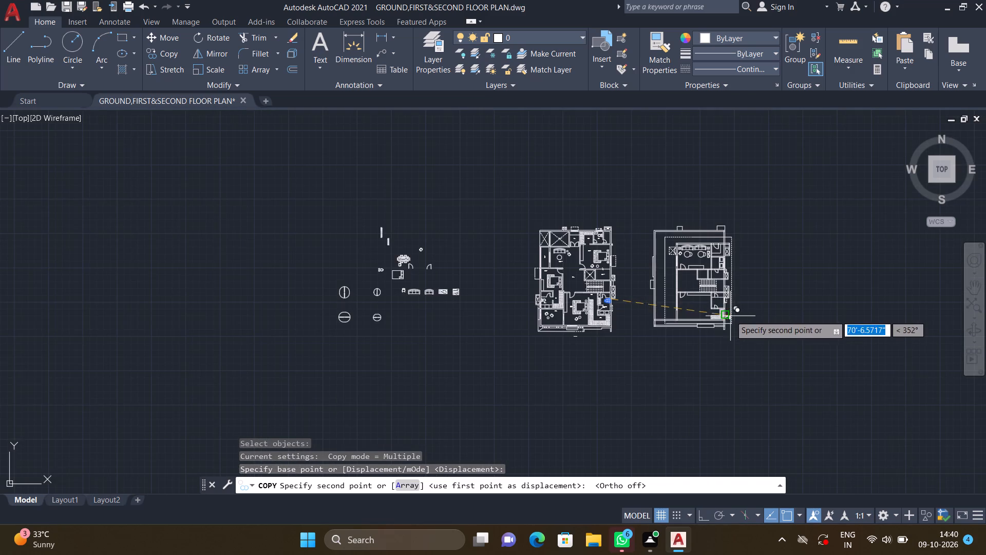
{"action": "middle_click_drag", "start_coordinate": [699, 324], "coordinate": [661, 334]}
{"action": "scroll", "coordinate": [673, 325], "scroll_direction": "up", "scroll_amount": 3}
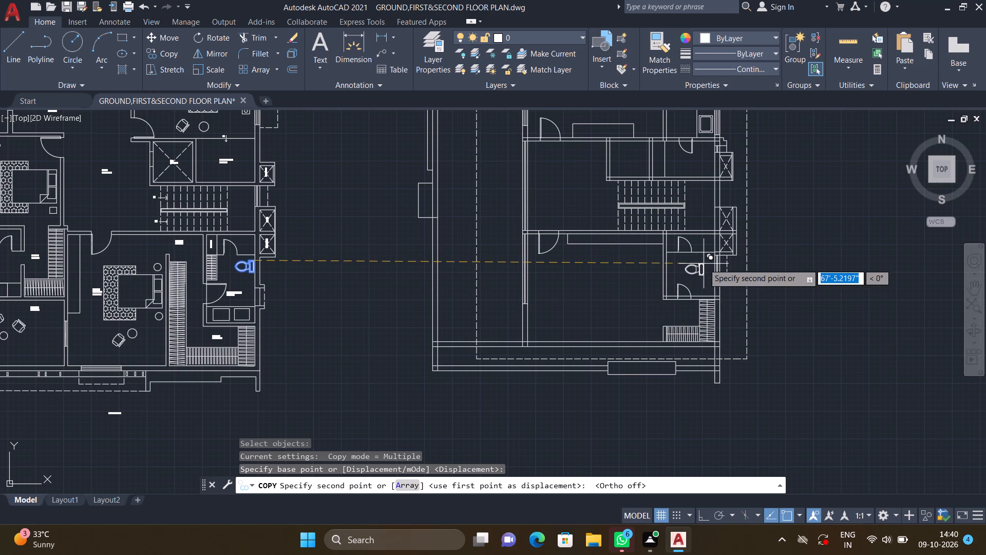
{"action": "middle_click_drag", "start_coordinate": [694, 260], "coordinate": [603, 223]}
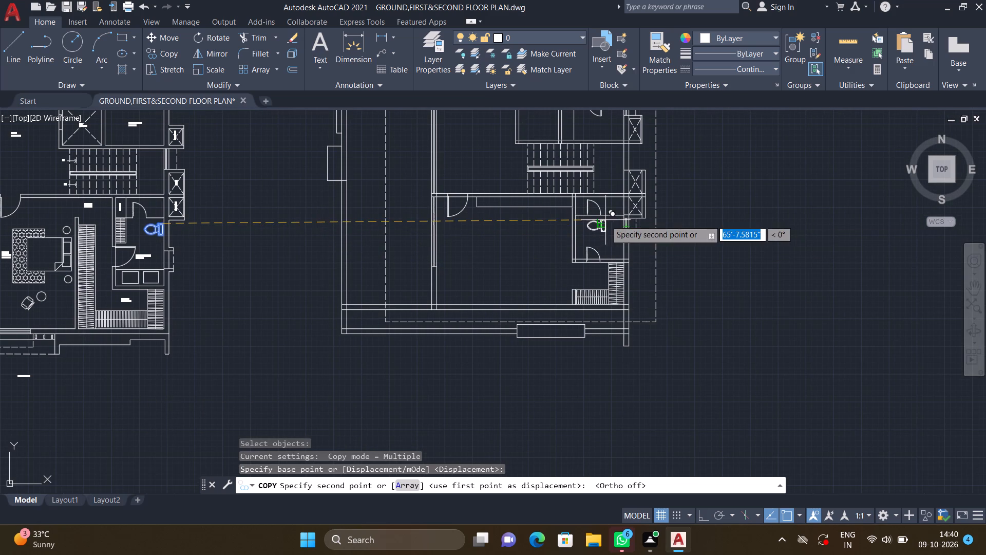
{"action": "scroll", "coordinate": [620, 212], "scroll_direction": "up", "scroll_amount": 2}
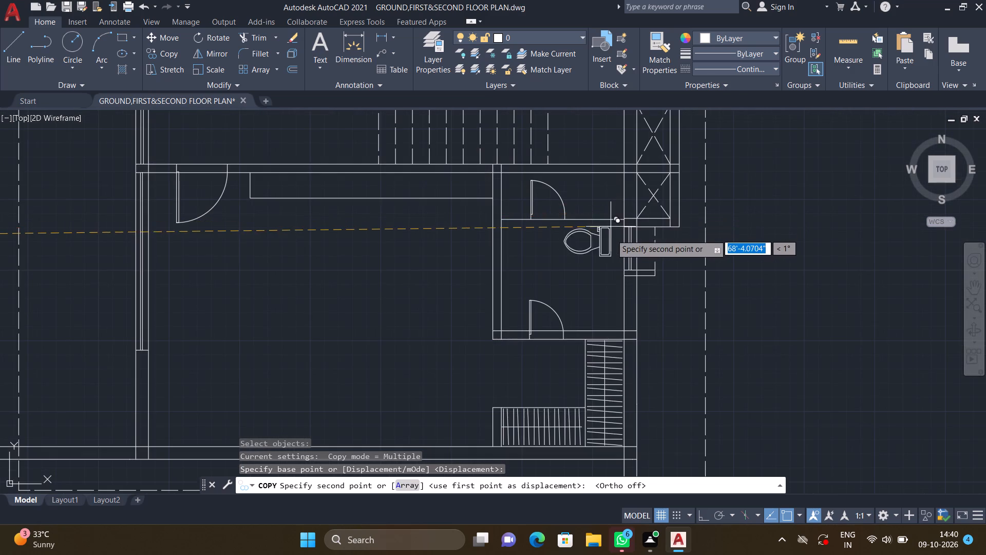
{"action": "scroll", "coordinate": [612, 234], "scroll_direction": "up", "scroll_amount": 2}
{"action": "left_click", "coordinate": [622, 218]}
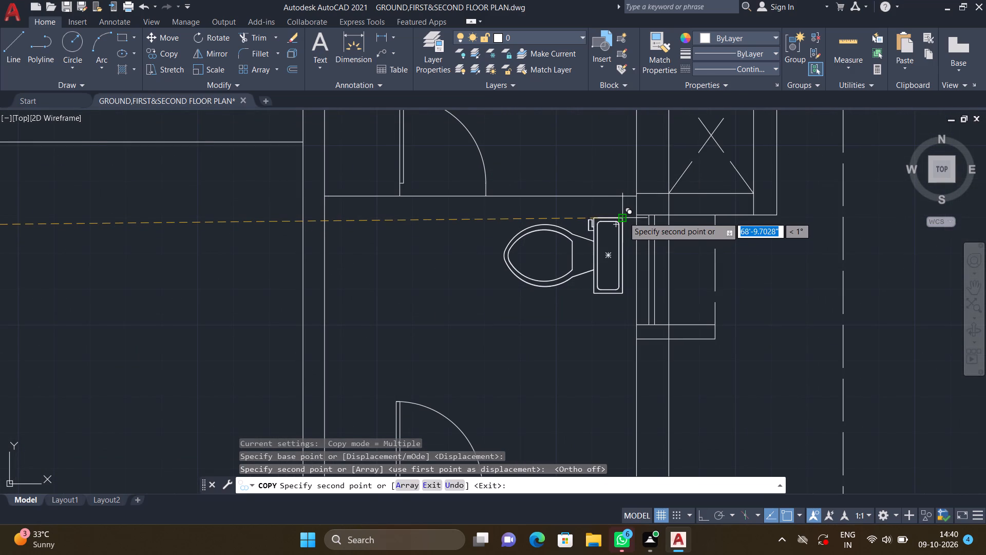
{"action": "key", "text": "Return"}
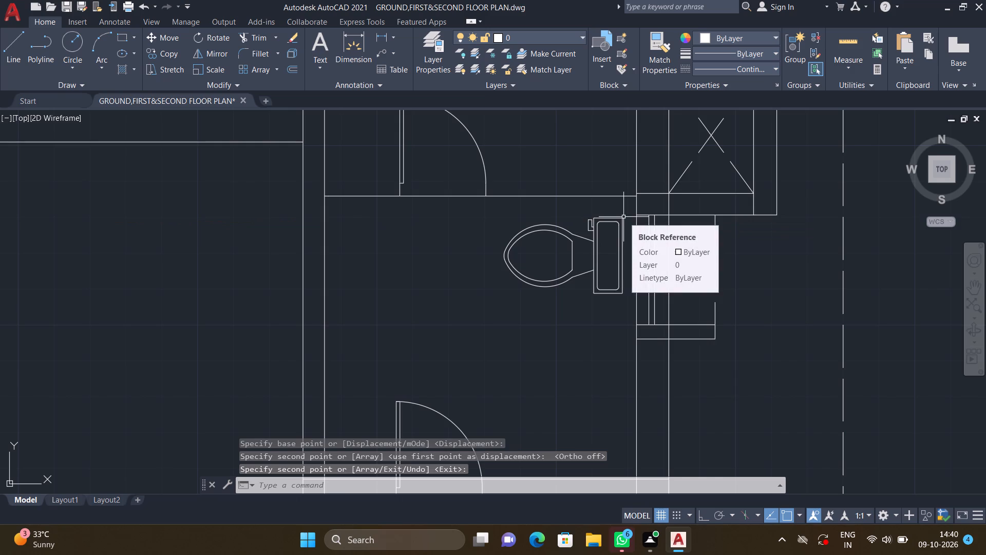
Draw a rectangle about 1'-5" wide and 2' tall in the toilet room's lower-right inner corner, below the toilet fixture.
{"action": "scroll", "coordinate": [623, 217], "scroll_direction": "down", "scroll_amount": 1}
{"action": "middle_click_drag", "start_coordinate": [591, 260], "coordinate": [571, 225]}
{"action": "middle_click_drag", "start_coordinate": [584, 303], "coordinate": [577, 288]}
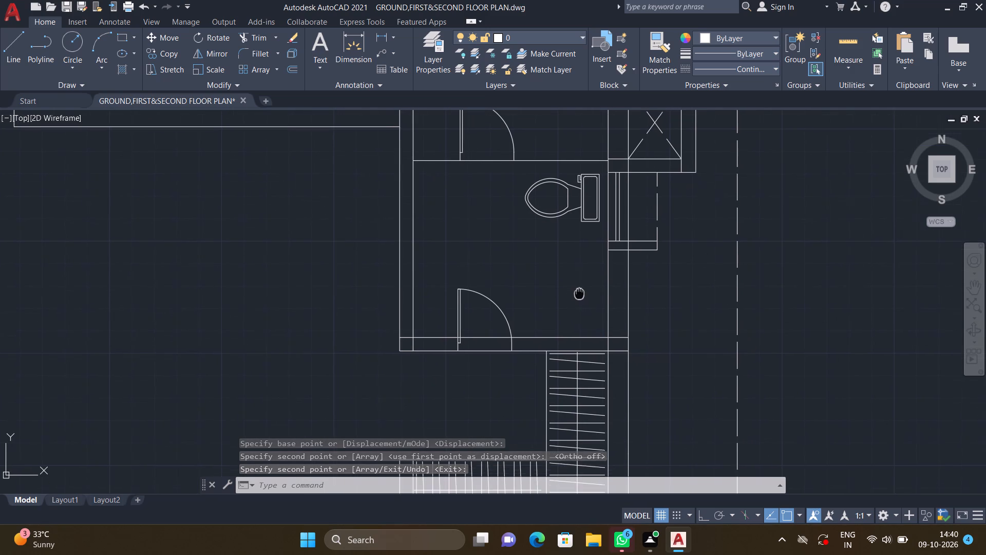
{"action": "middle_click_drag", "start_coordinate": [577, 288], "coordinate": [574, 279]}
{"action": "type", "text": "re"}
{"action": "key", "text": "c"}
{"action": "key", "text": "Return"}
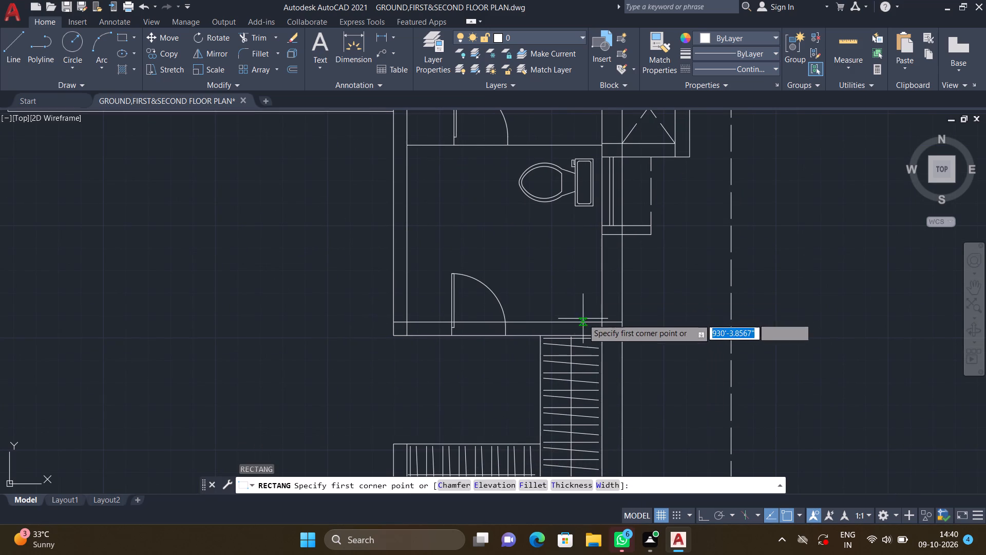
{"action": "scroll", "coordinate": [608, 324], "scroll_direction": "up", "scroll_amount": 1}
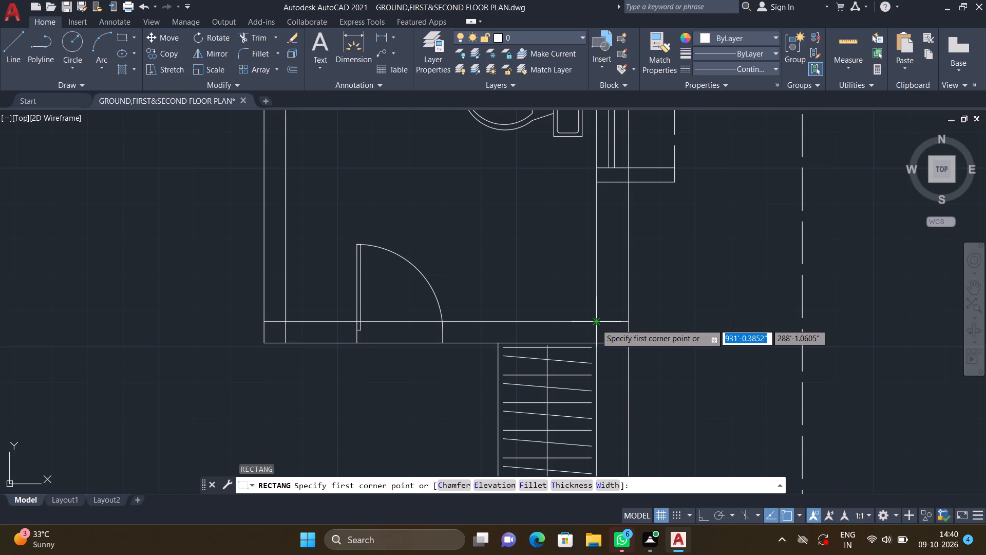
{"action": "left_click_drag", "start_coordinate": [596, 324], "coordinate": [591, 322]}
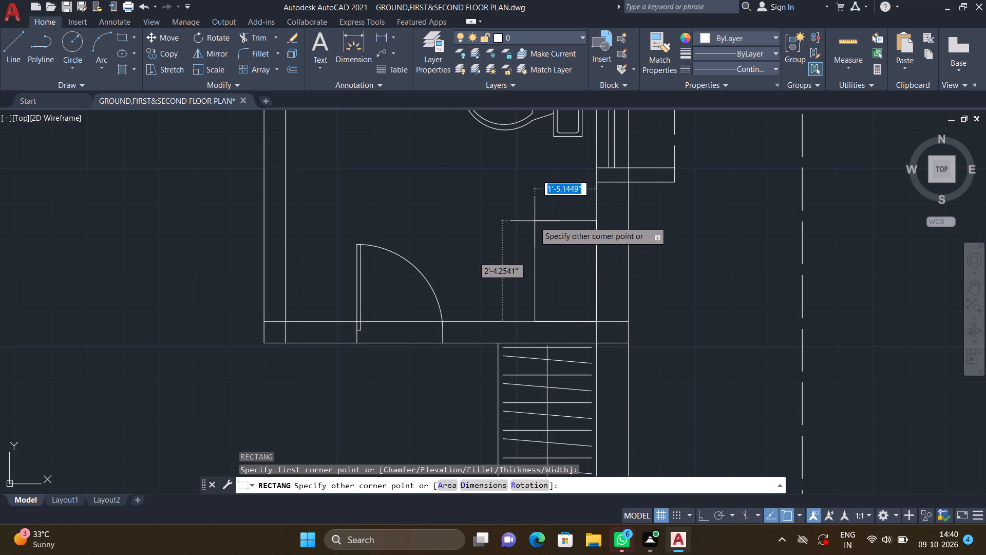
{"action": "scroll", "coordinate": [524, 227], "scroll_direction": "up", "scroll_amount": 1}
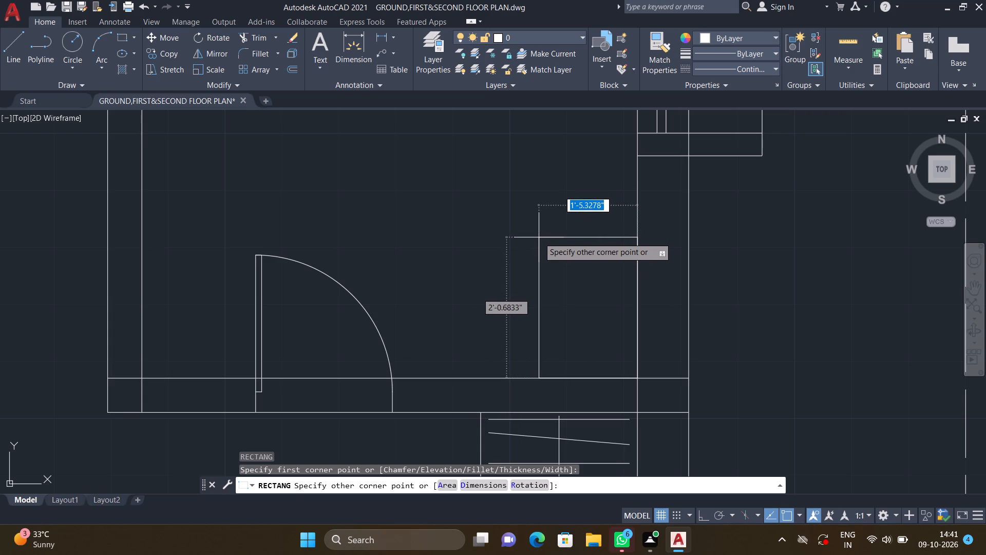
{"action": "left_click", "coordinate": [542, 247]}
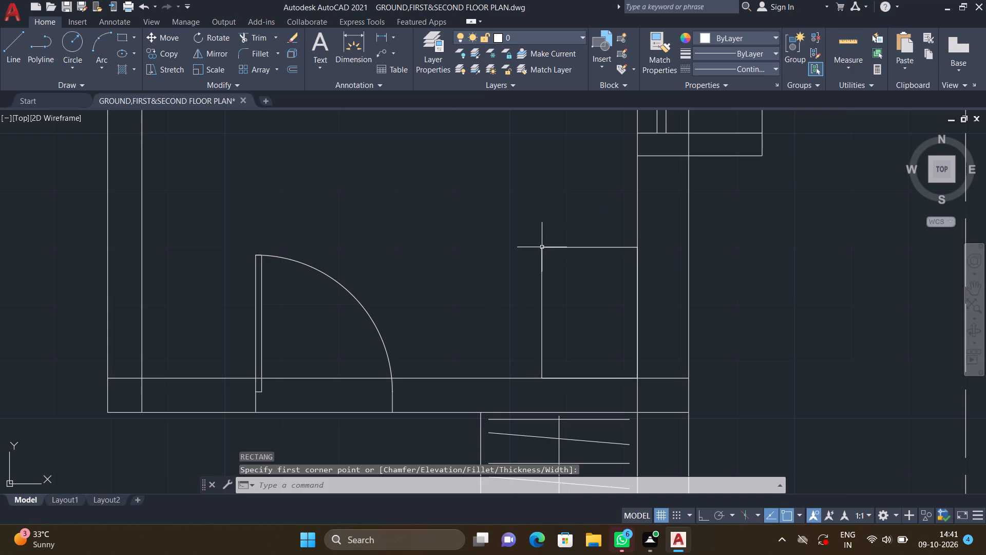
Draw an inner rectangle about 1'-1" by 1'-7" inside the new corner rectangle, leaving a narrow margin all around.
{"action": "scroll", "coordinate": [552, 272], "scroll_direction": "down", "scroll_amount": 1}
{"action": "middle_click_drag", "start_coordinate": [544, 271], "coordinate": [527, 255]}
{"action": "scroll", "coordinate": [554, 253], "scroll_direction": "up", "scroll_amount": 1}
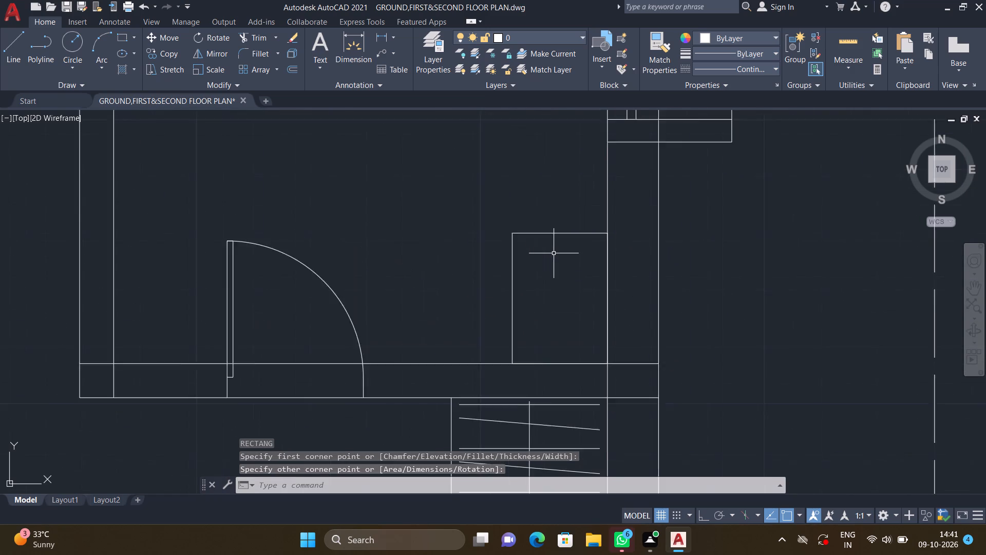
{"action": "scroll", "coordinate": [554, 253], "scroll_direction": "up", "scroll_amount": 2}
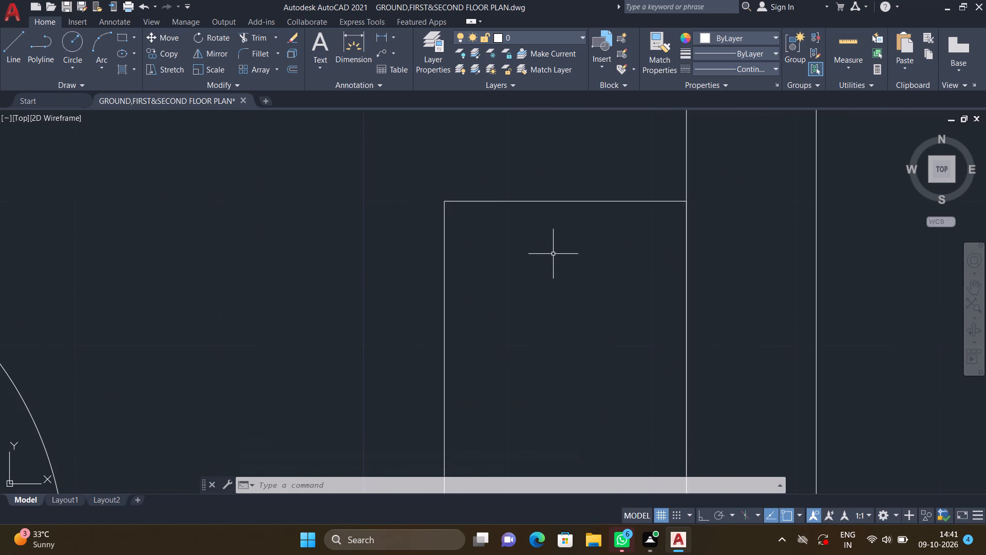
{"action": "type", "text": "rec"}
{"action": "key", "text": "Return"}
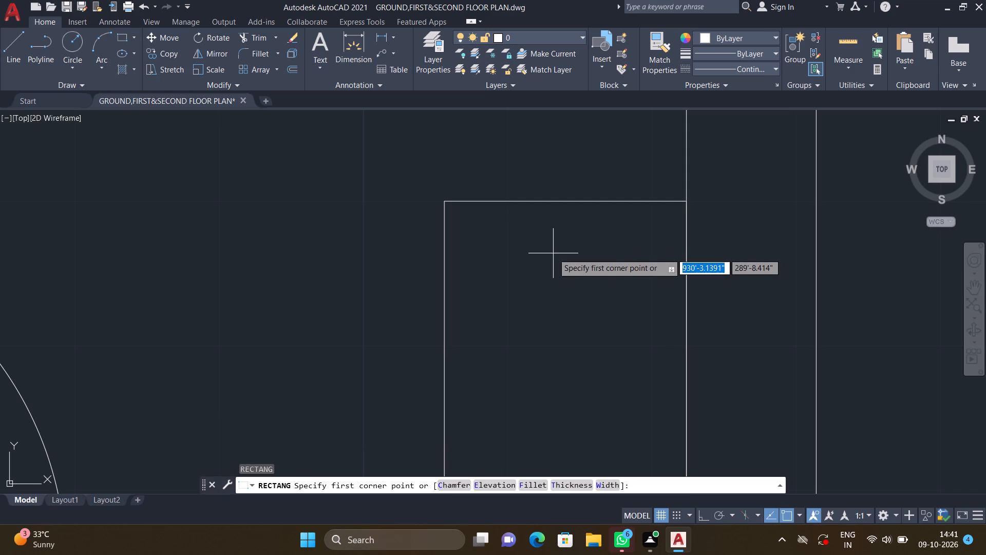
{"action": "scroll", "coordinate": [553, 255], "scroll_direction": "down", "scroll_amount": 1}
{"action": "middle_click_drag", "start_coordinate": [501, 263], "coordinate": [480, 204]}
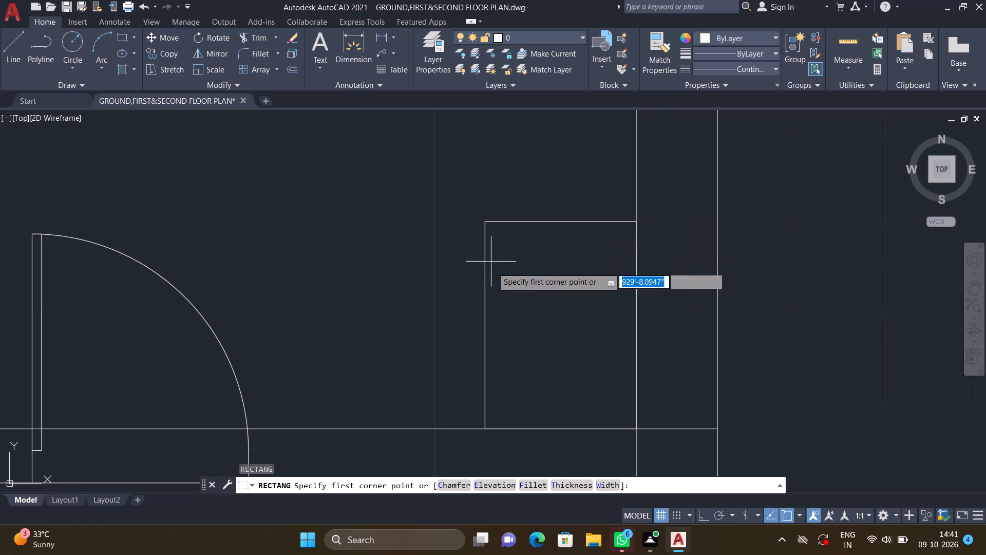
{"action": "middle_click_drag", "start_coordinate": [495, 265], "coordinate": [467, 193]}
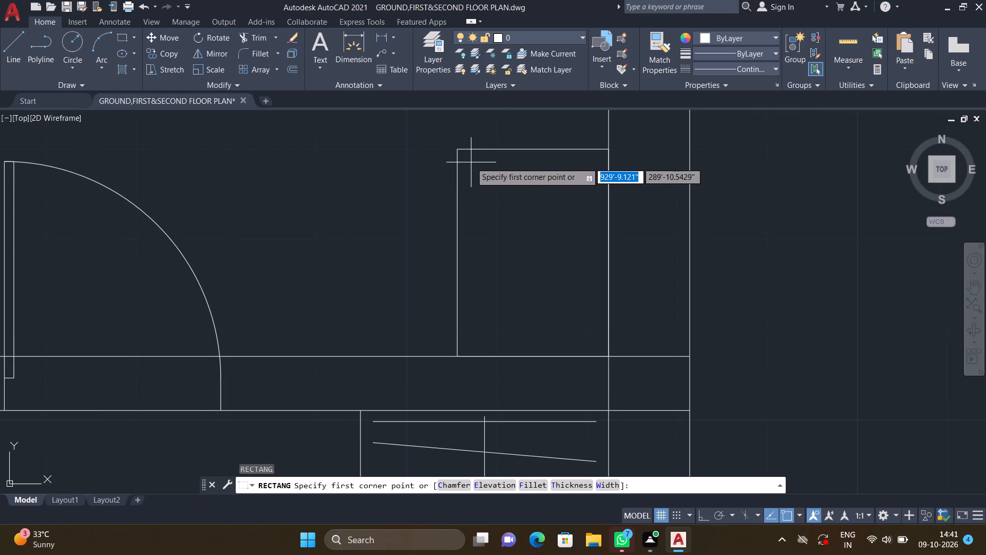
{"action": "scroll", "coordinate": [471, 162], "scroll_direction": "up", "scroll_amount": 1}
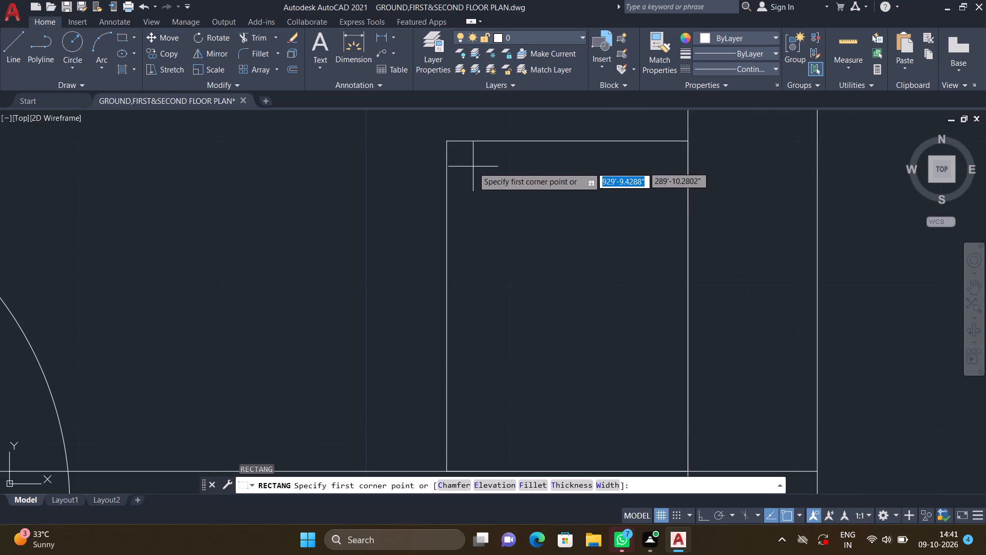
{"action": "left_click", "coordinate": [471, 168]}
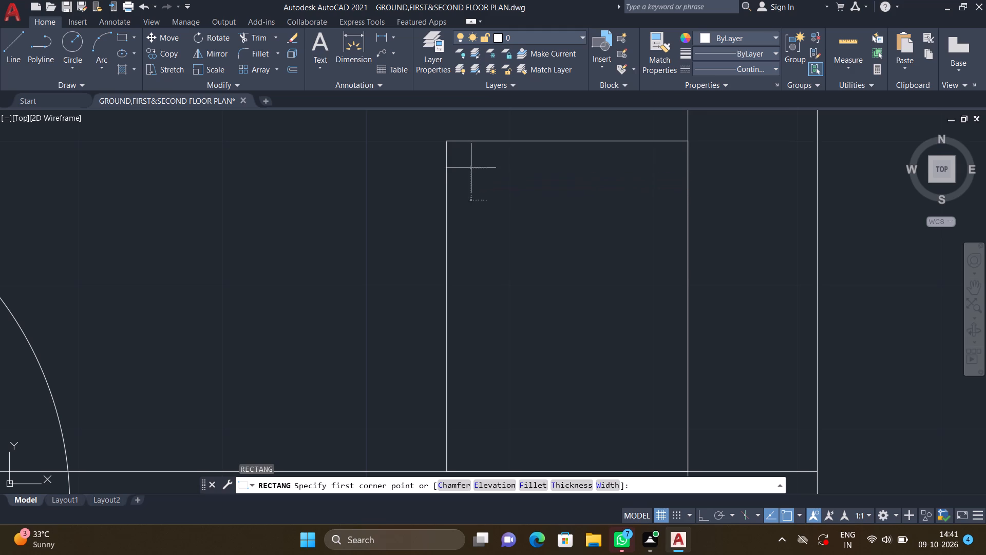
{"action": "scroll", "coordinate": [541, 264], "scroll_direction": "down", "scroll_amount": 1}
{"action": "middle_click_drag", "start_coordinate": [593, 321], "coordinate": [581, 311]}
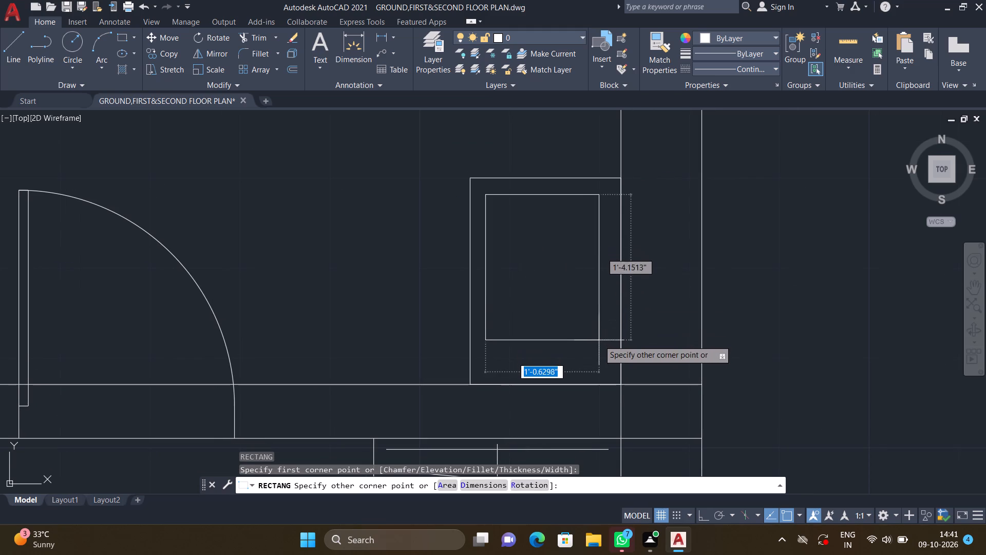
{"action": "scroll", "coordinate": [604, 364], "scroll_direction": "up", "scroll_amount": 1}
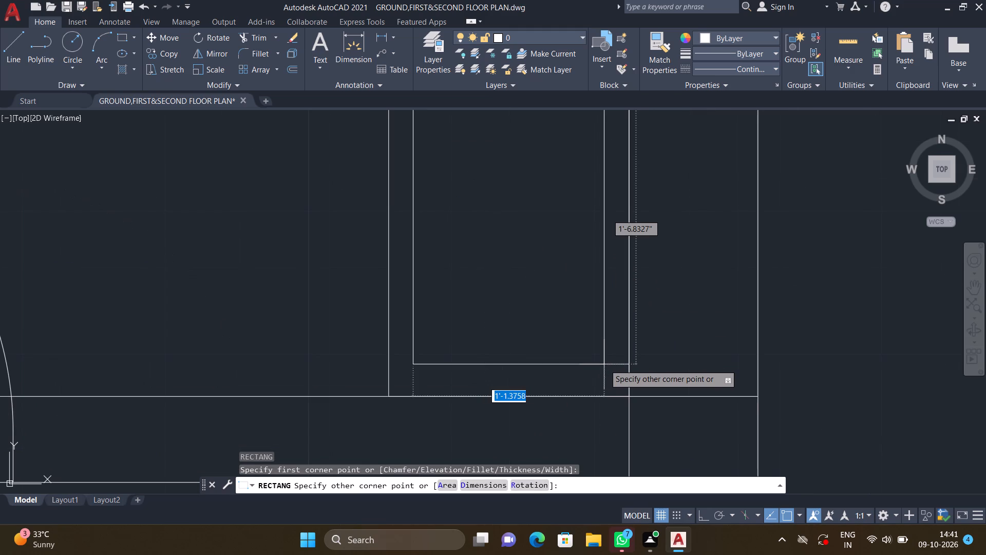
{"action": "left_click", "coordinate": [606, 366]}
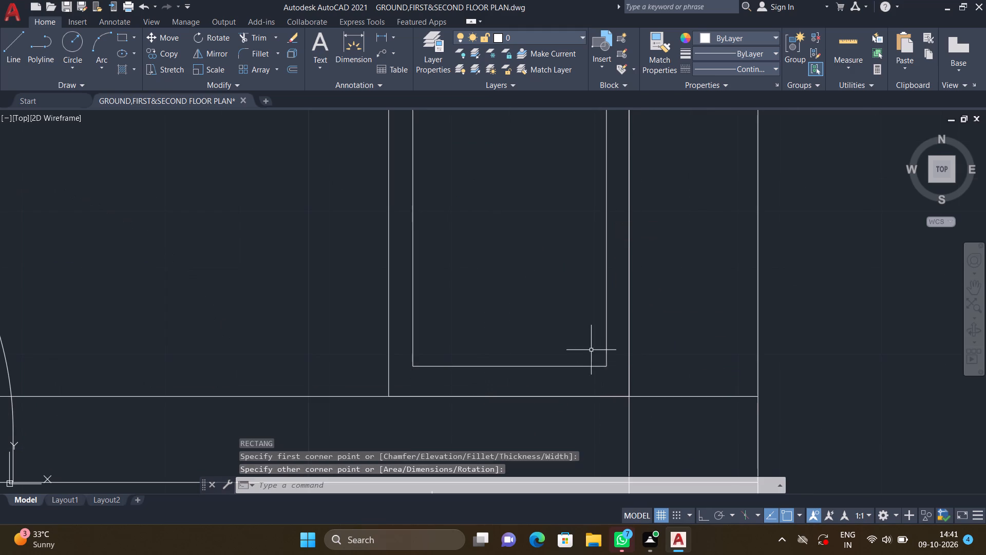
Fillet the upper-left corner of the inner rectangle with the 2.5" radius.
{"action": "scroll", "coordinate": [568, 335], "scroll_direction": "down", "scroll_amount": 2}
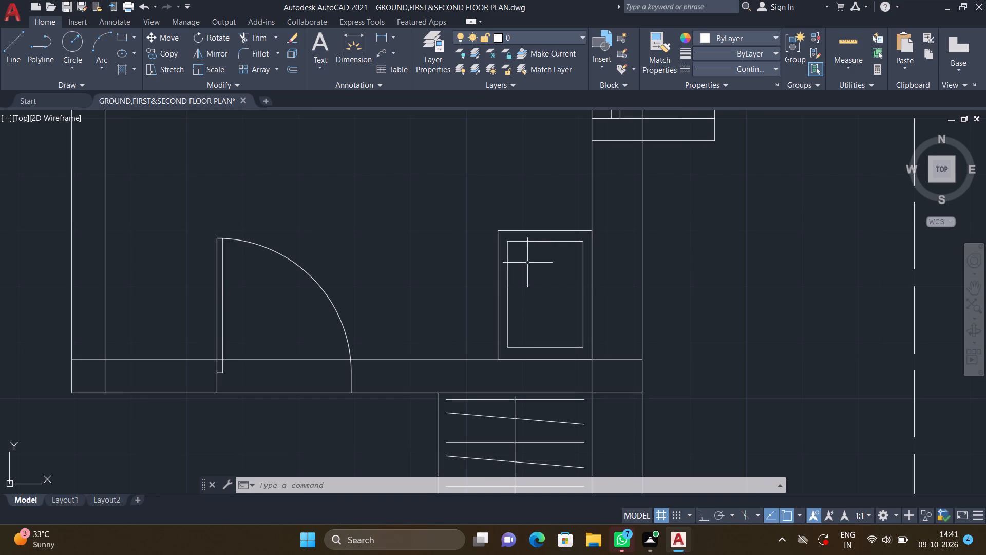
{"action": "key", "text": "f"}
{"action": "key", "text": "Return"}
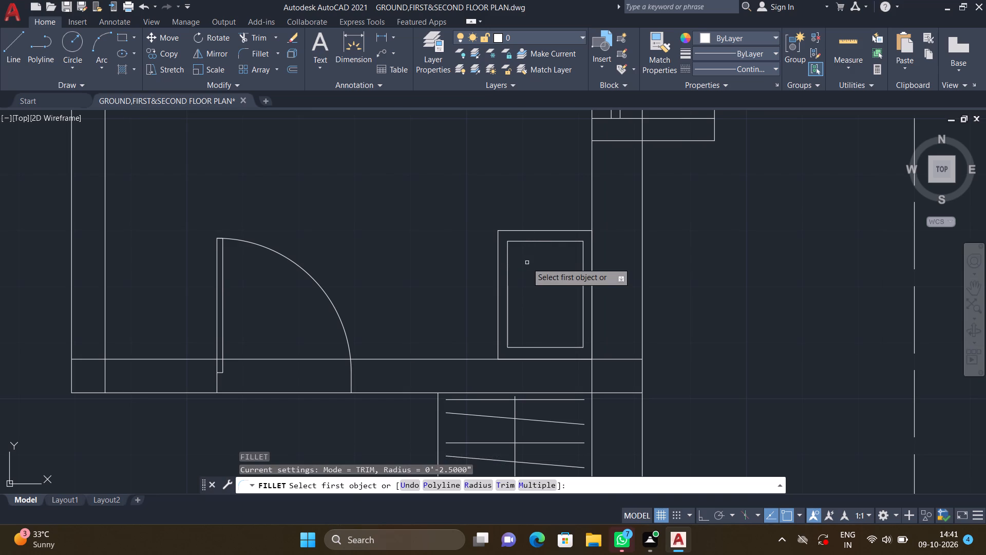
{"action": "scroll", "coordinate": [512, 249], "scroll_direction": "up", "scroll_amount": 2}
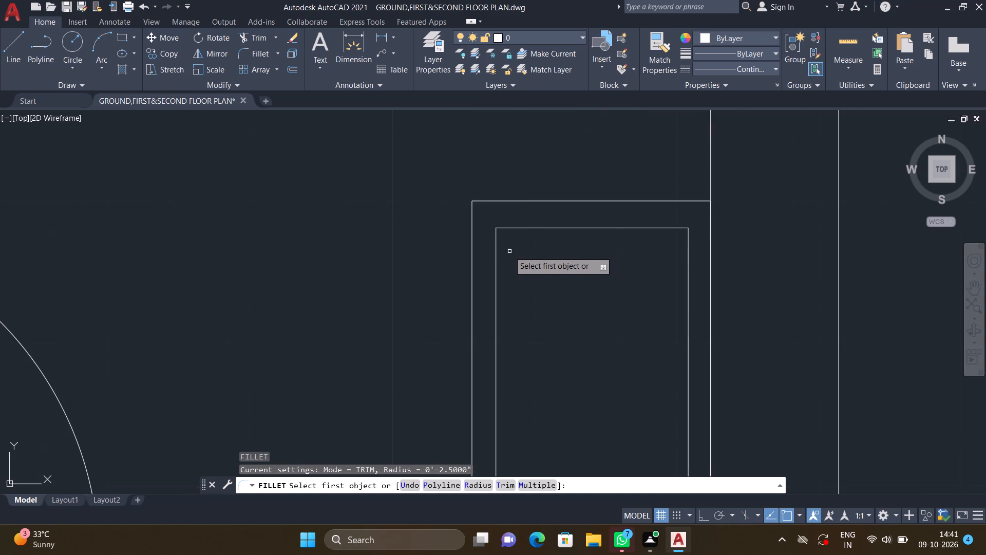
{"action": "left_click", "coordinate": [497, 244]}
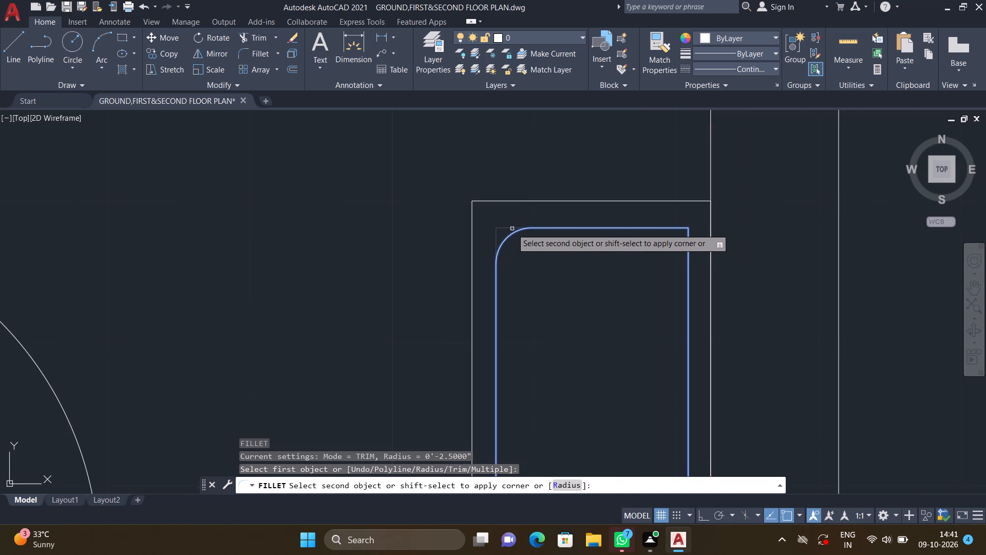
{"action": "left_click", "coordinate": [512, 229]}
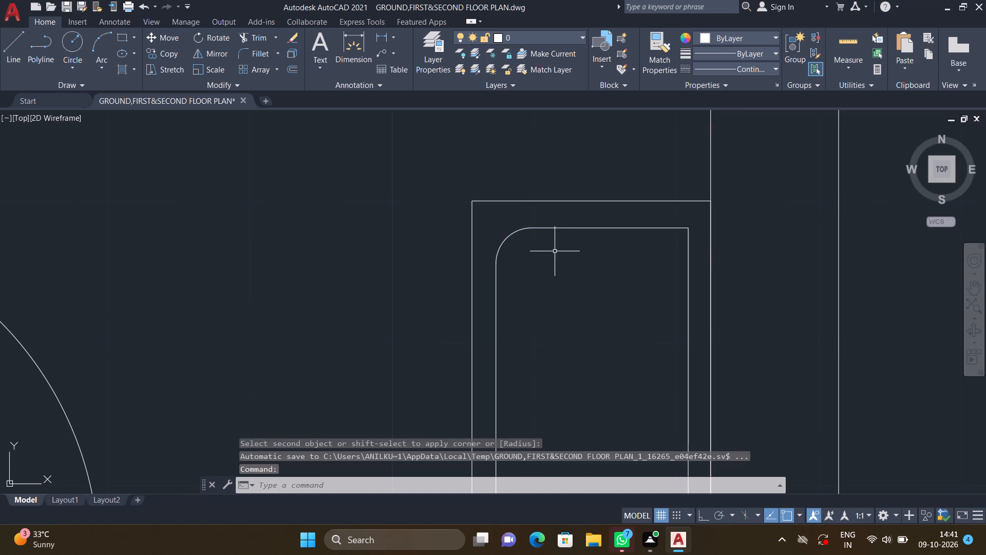
Fillet the remaining three corners of the inner rectangle in the toilet room's corner fixture with the 2.5" radius.
{"action": "key", "text": "space"}
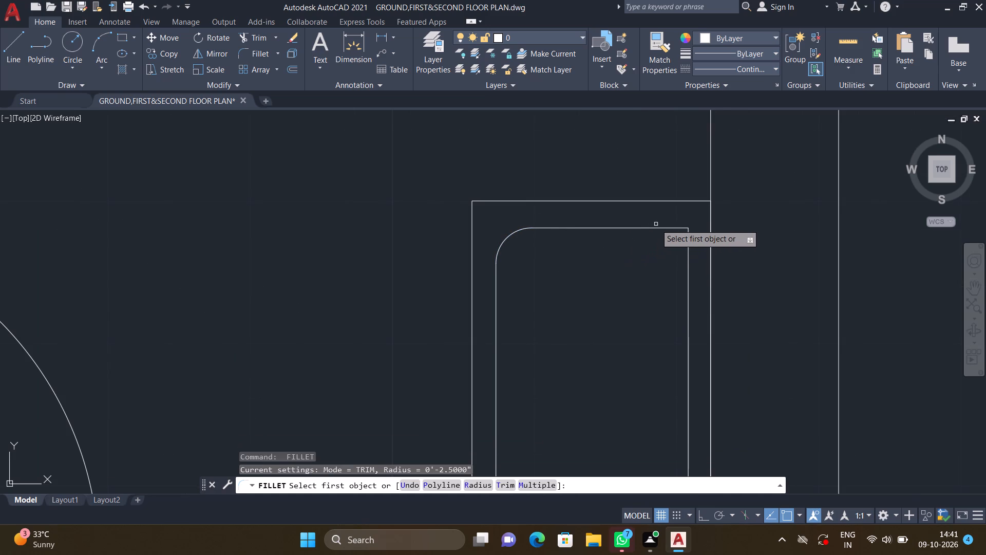
{"action": "double_click", "coordinate": [659, 227]}
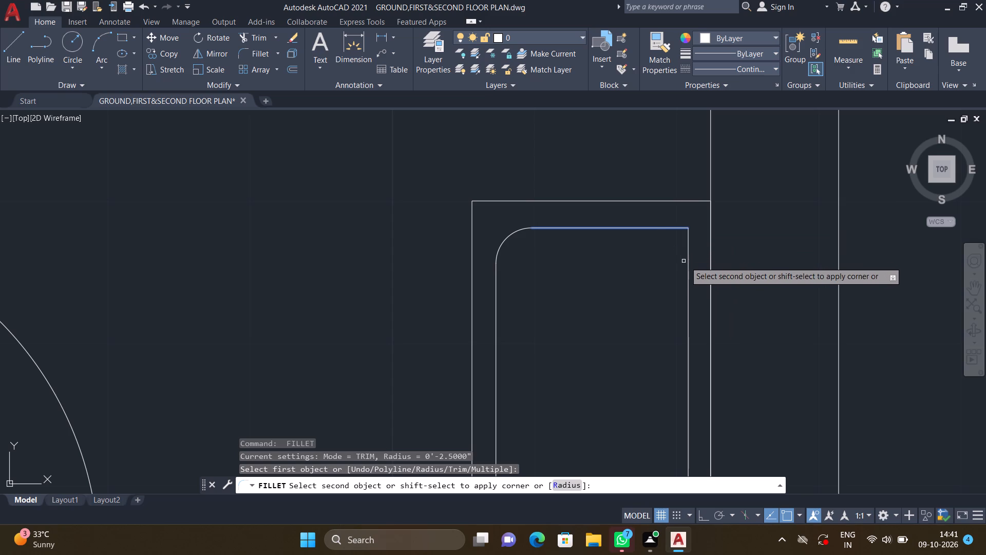
{"action": "left_click", "coordinate": [687, 263]}
{"action": "scroll", "coordinate": [635, 290], "scroll_direction": "down", "scroll_amount": 2}
{"action": "middle_click_drag", "start_coordinate": [603, 307], "coordinate": [572, 240]}
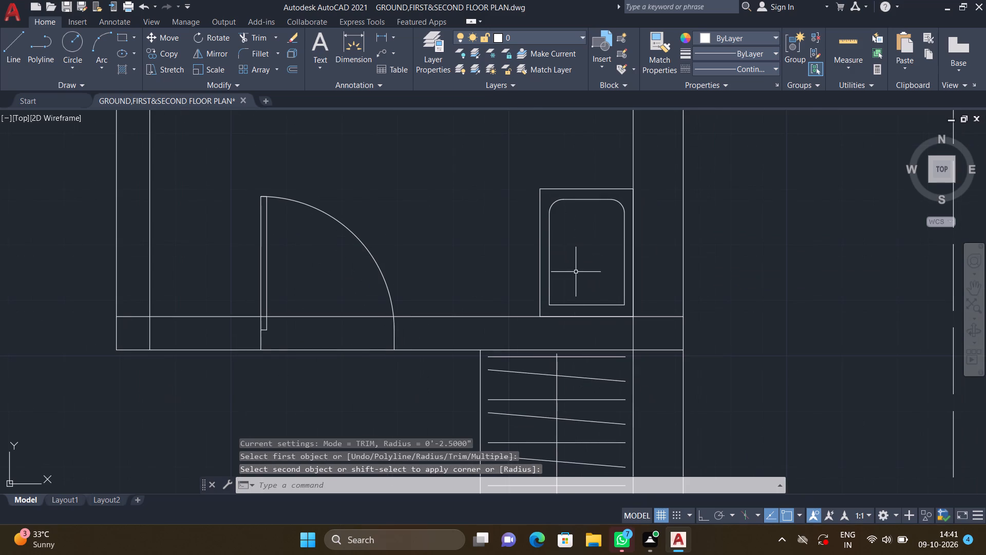
{"action": "key", "text": "space"}
{"action": "scroll", "coordinate": [548, 295], "scroll_direction": "up", "scroll_amount": 2}
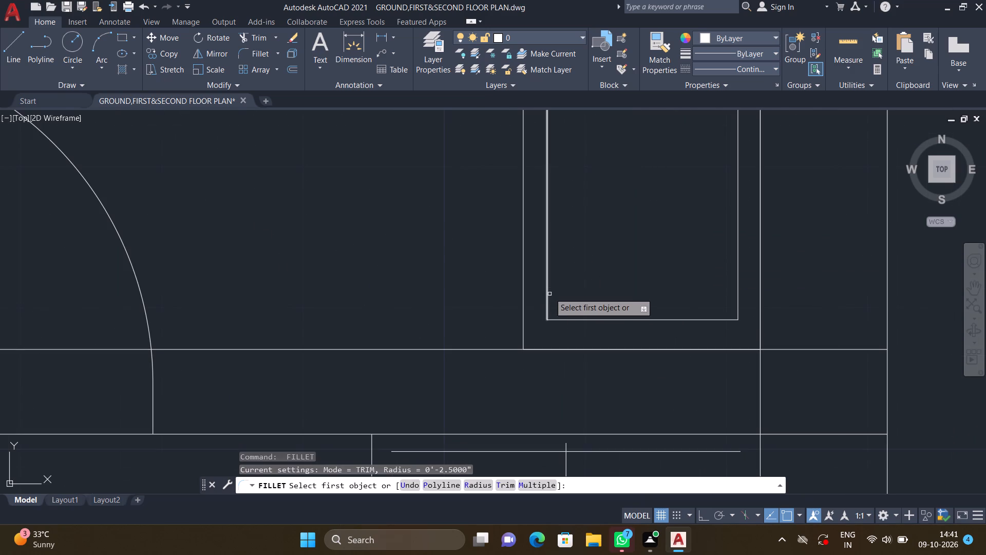
{"action": "left_click", "coordinate": [547, 288]}
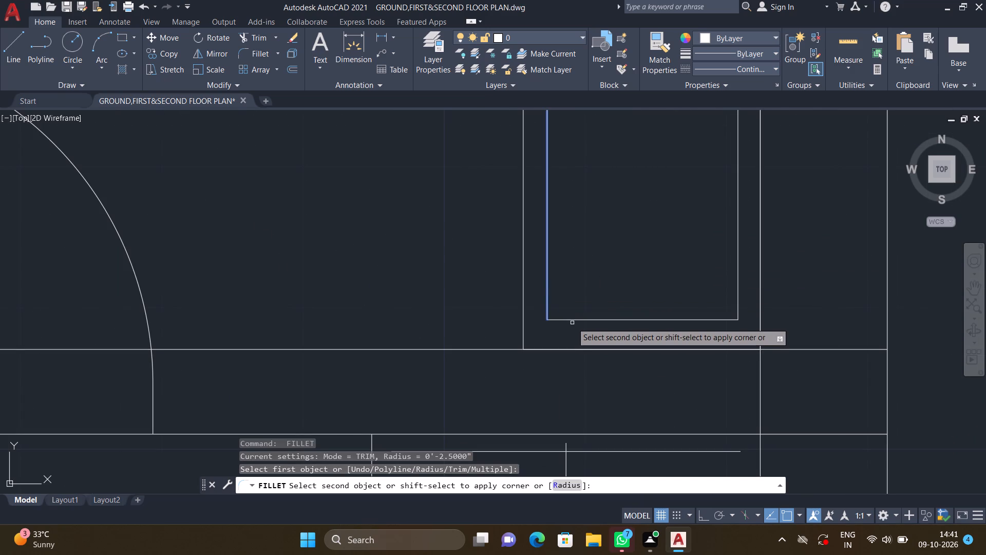
{"action": "left_click", "coordinate": [571, 320]}
{"action": "scroll", "coordinate": [616, 298], "scroll_direction": "down", "scroll_amount": 2}
{"action": "middle_click_drag", "start_coordinate": [611, 299], "coordinate": [566, 287]}
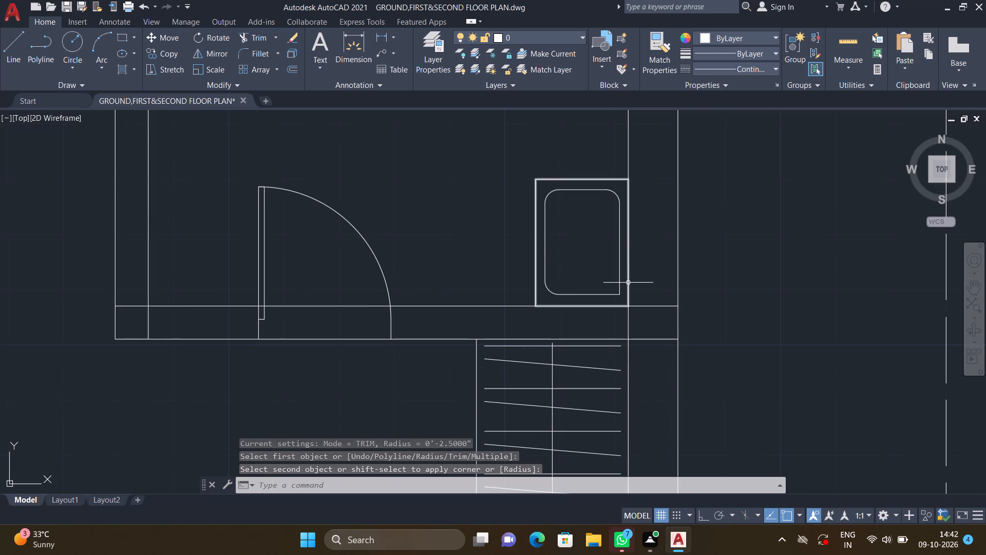
{"action": "key", "text": "space"}
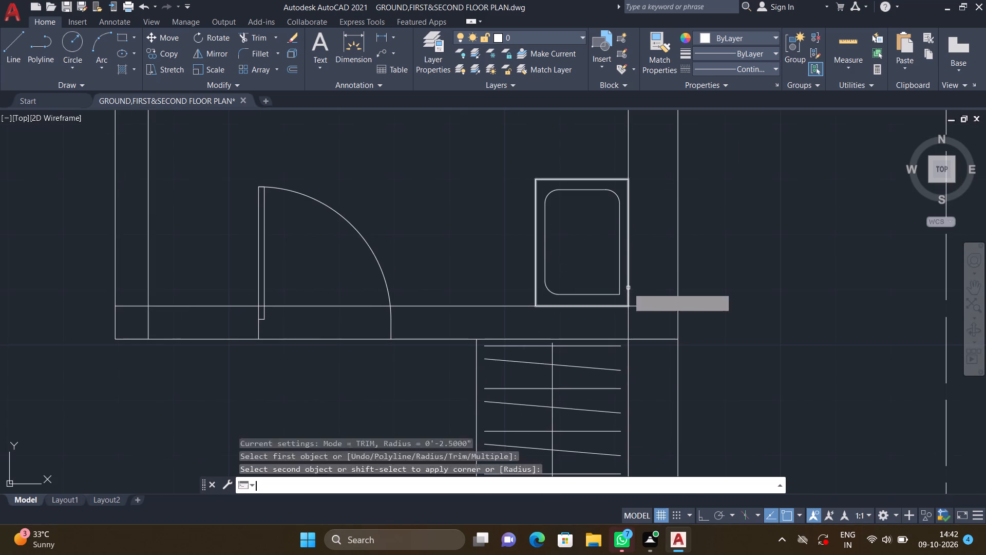
{"action": "scroll", "coordinate": [622, 279], "scroll_direction": "up", "scroll_amount": 2}
{"action": "left_click", "coordinate": [612, 268]}
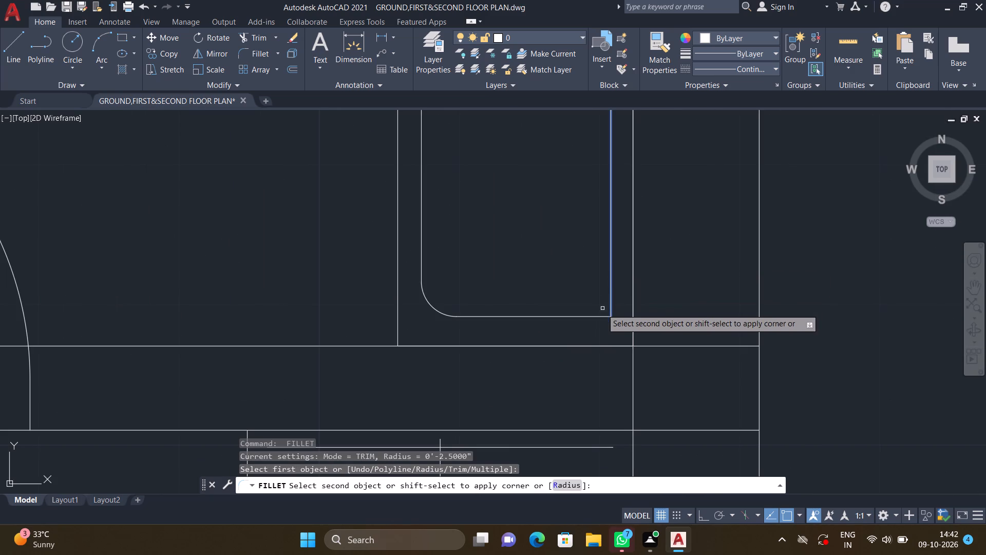
{"action": "left_click", "coordinate": [602, 317]}
{"action": "scroll", "coordinate": [590, 281], "scroll_direction": "down", "scroll_amount": 2}
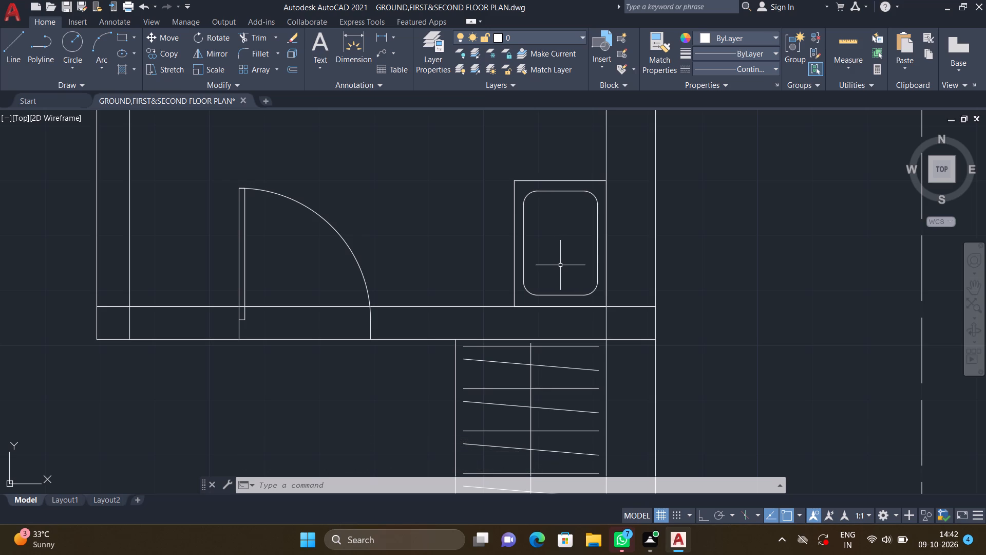
Rotate the double bed among the loose furniture blocks 90° clockwise about its upper-right corner, with Ortho on, so its pillows lie at the bottom.
{"action": "scroll", "coordinate": [521, 284], "scroll_direction": "down", "scroll_amount": 2}
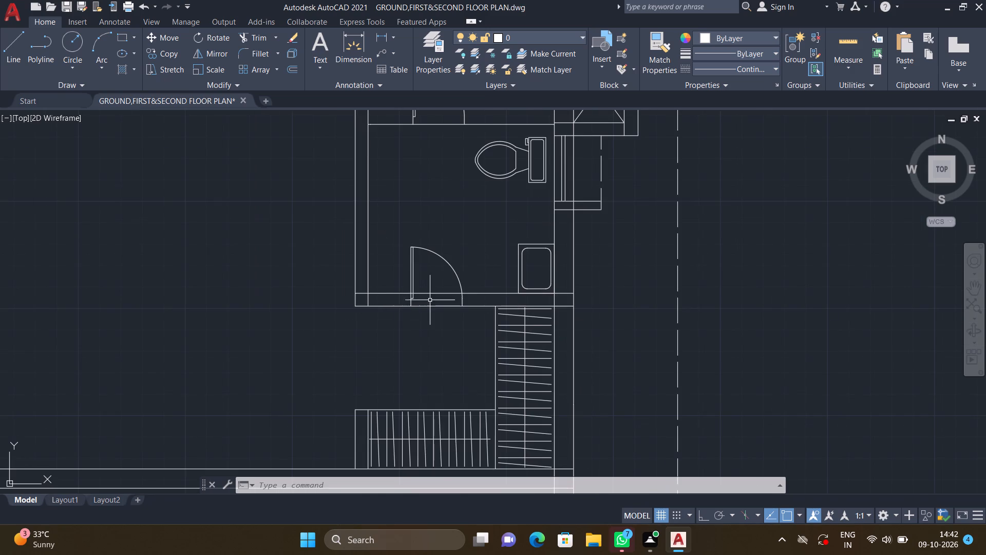
{"action": "scroll", "coordinate": [509, 300], "scroll_direction": "down", "scroll_amount": 3}
{"action": "middle_click_drag", "start_coordinate": [355, 330], "coordinate": [484, 298]}
{"action": "scroll", "coordinate": [482, 298], "scroll_direction": "down", "scroll_amount": 2}
{"action": "middle_click_drag", "start_coordinate": [321, 307], "coordinate": [464, 272]}
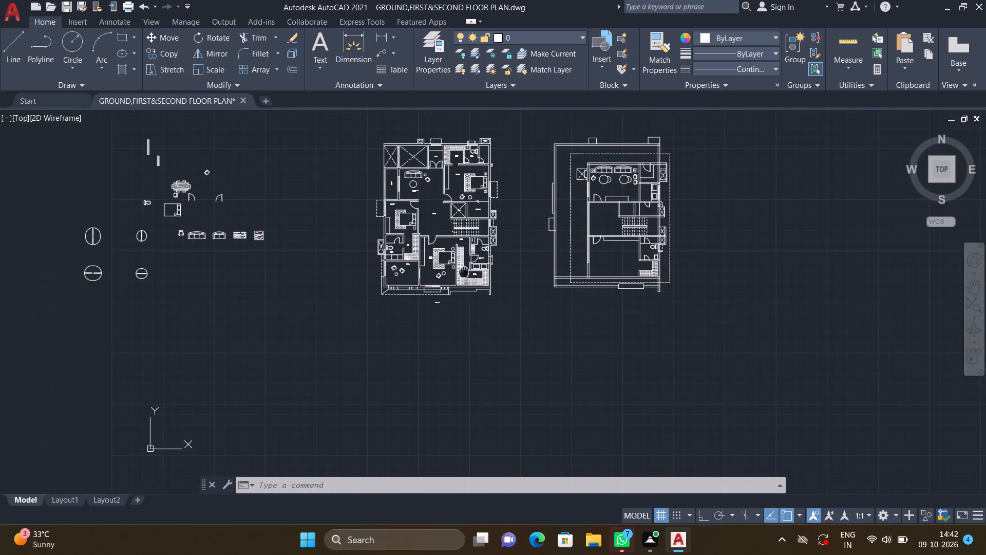
{"action": "middle_click_drag", "start_coordinate": [384, 272], "coordinate": [442, 308]}
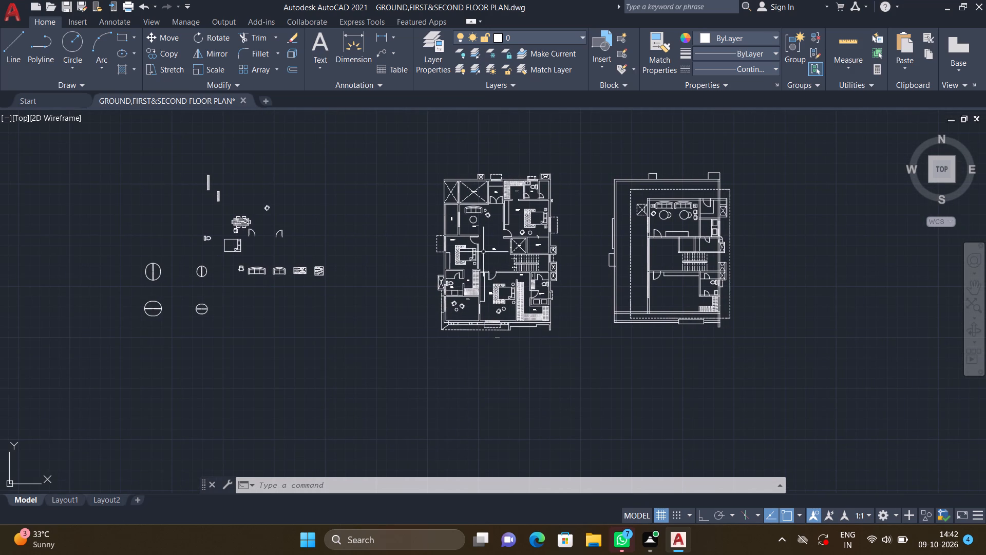
{"action": "scroll", "coordinate": [521, 235], "scroll_direction": "up", "scroll_amount": 2}
{"action": "scroll", "coordinate": [397, 316], "scroll_direction": "down", "scroll_amount": 1}
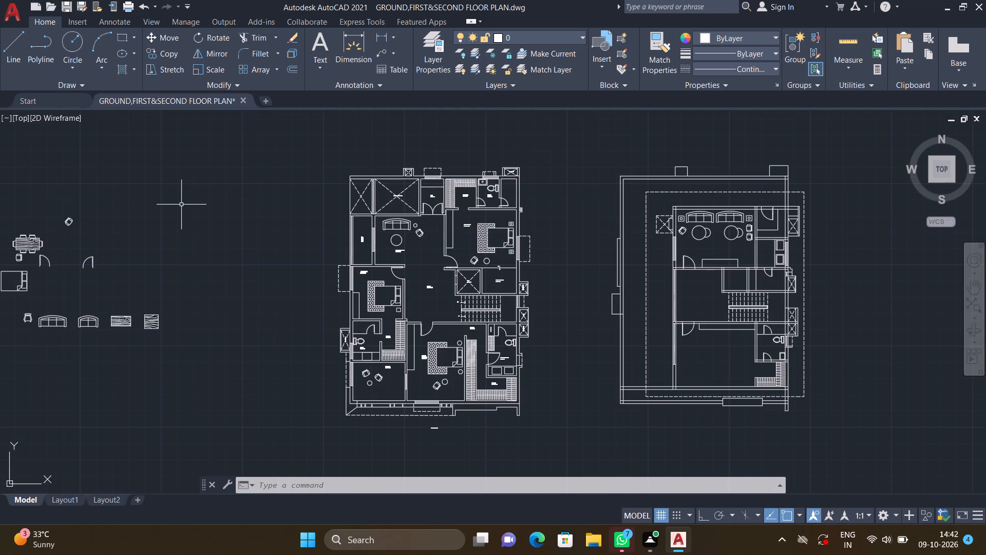
{"action": "middle_click_drag", "start_coordinate": [165, 215], "coordinate": [269, 239]}
{"action": "middle_click_drag", "start_coordinate": [226, 240], "coordinate": [348, 279]}
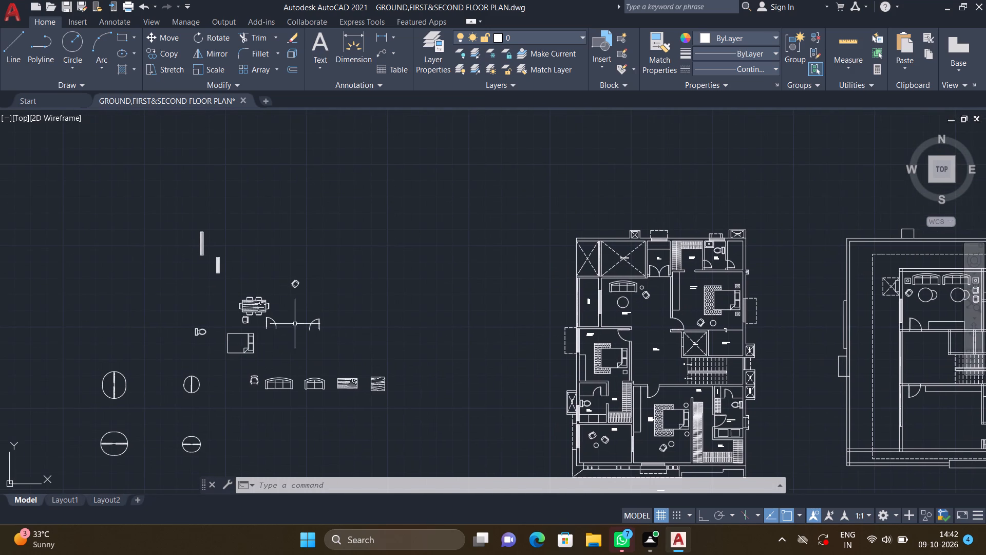
{"action": "middle_click_drag", "start_coordinate": [244, 359], "coordinate": [373, 368]}
{"action": "scroll", "coordinate": [384, 346], "scroll_direction": "up", "scroll_amount": 2}
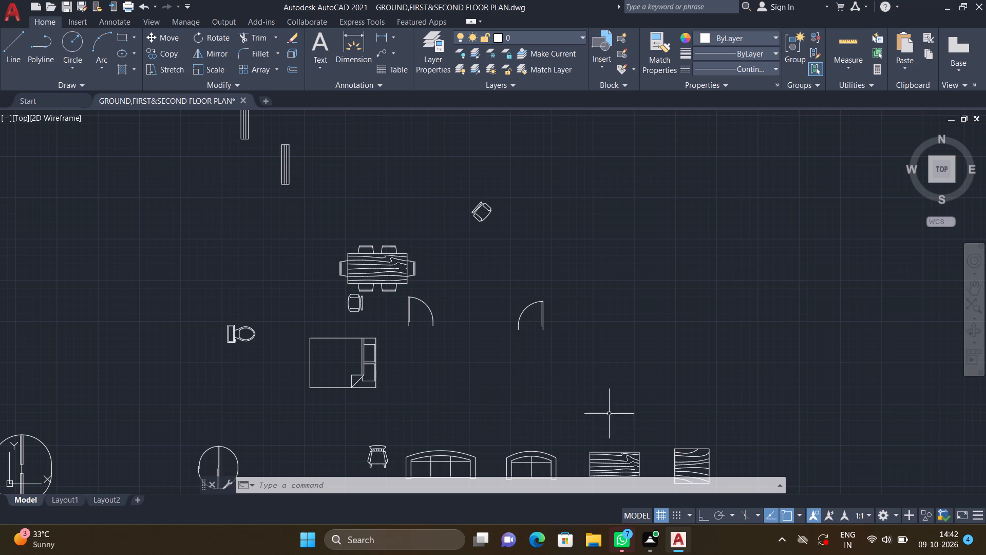
{"action": "type", "text": "ro"}
{"action": "key", "text": "Return"}
{"action": "middle_click_drag", "start_coordinate": [429, 401], "coordinate": [560, 377]}
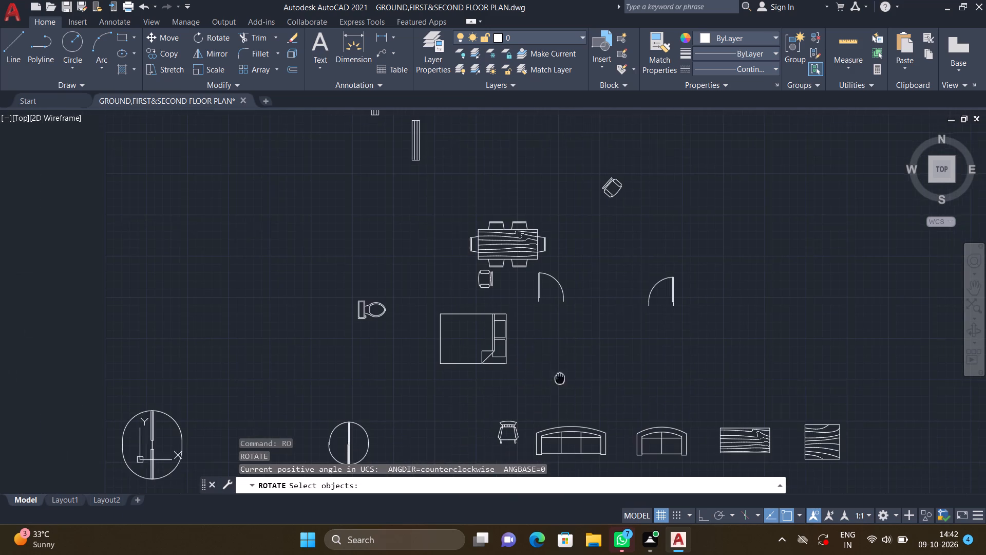
{"action": "double_click", "coordinate": [504, 351]}
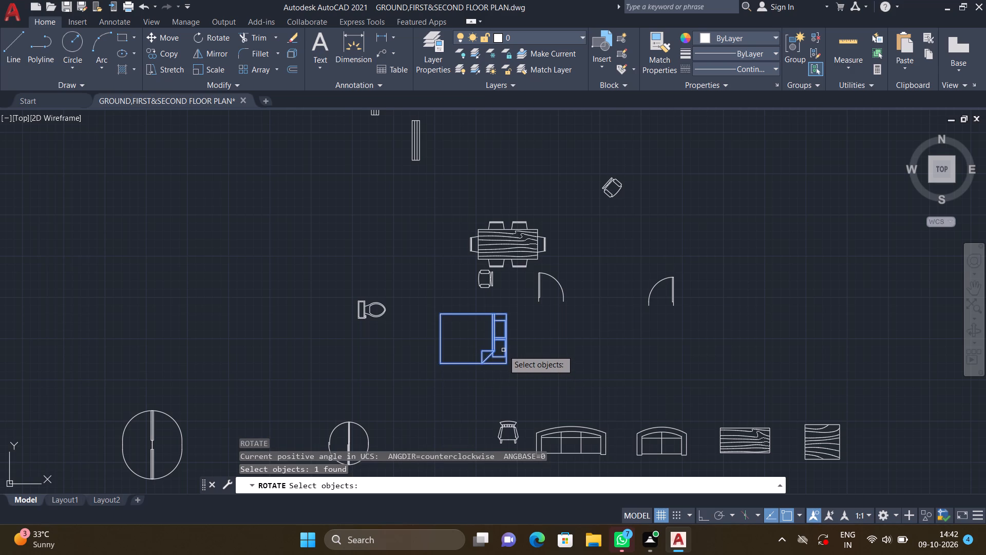
{"action": "key", "text": "F8"}
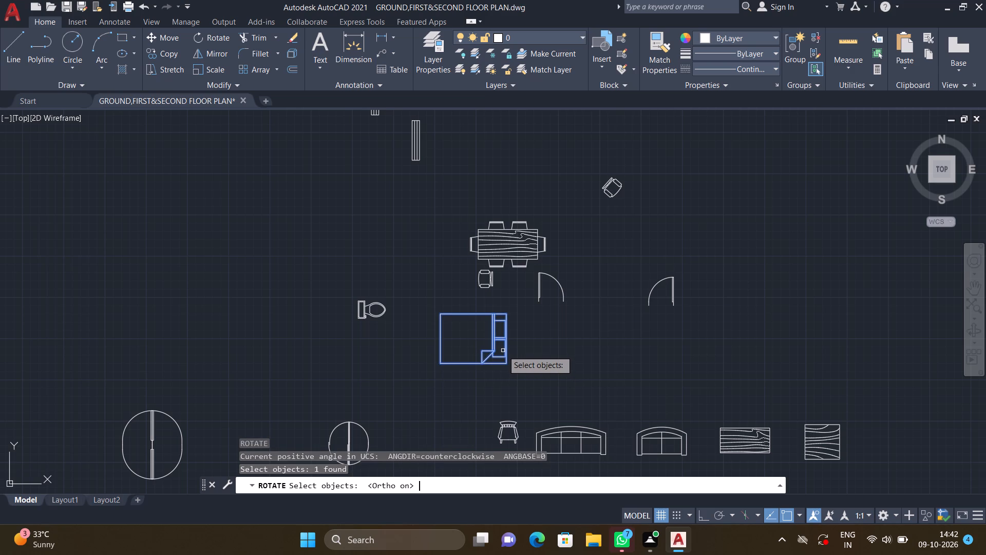
{"action": "key", "text": "Return"}
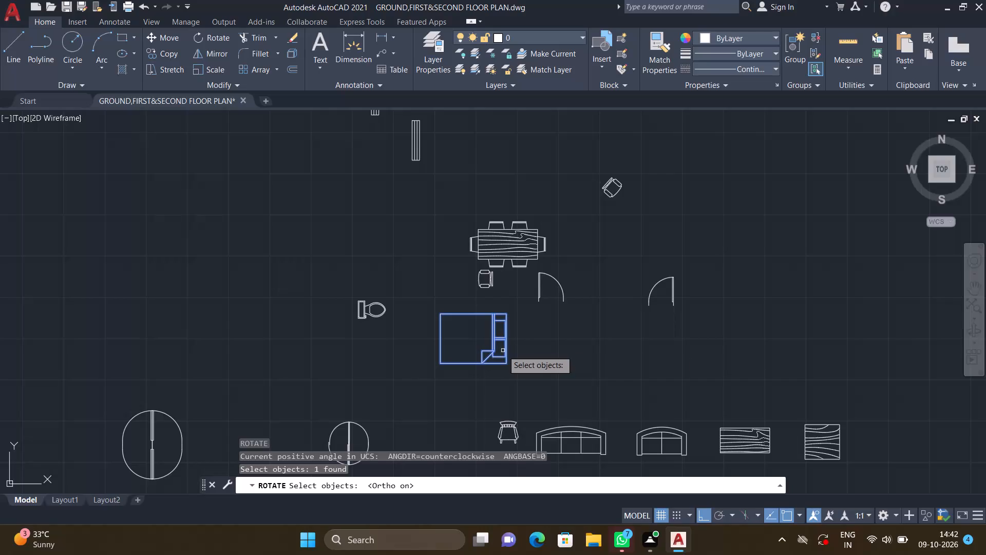
{"action": "scroll", "coordinate": [503, 317], "scroll_direction": "up", "scroll_amount": 2}
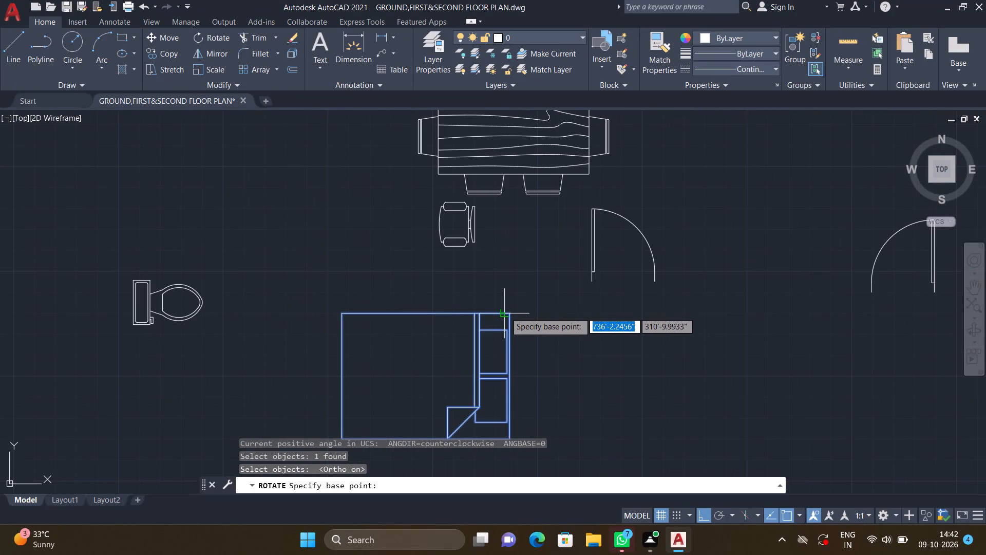
{"action": "double_click", "coordinate": [511, 313]}
{"action": "double_click", "coordinate": [439, 385]}
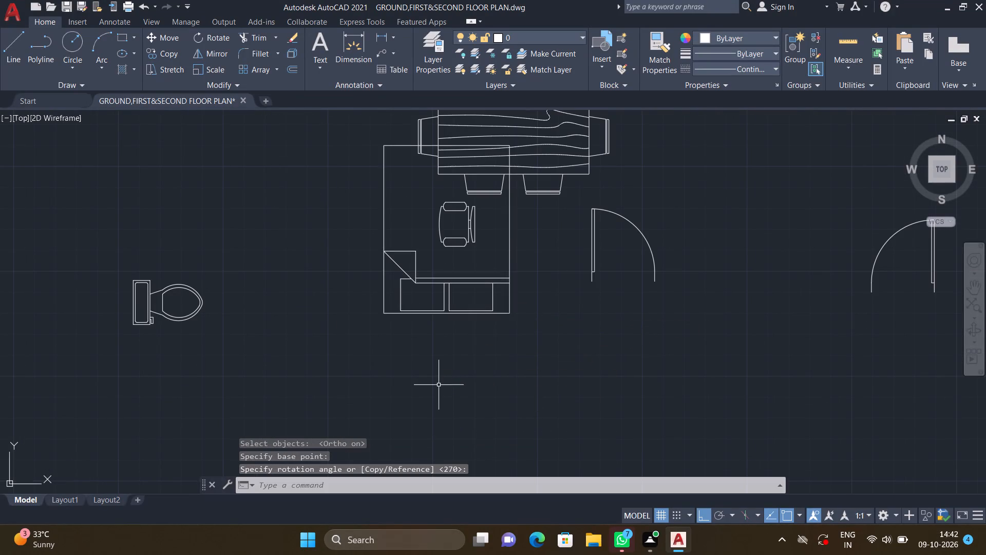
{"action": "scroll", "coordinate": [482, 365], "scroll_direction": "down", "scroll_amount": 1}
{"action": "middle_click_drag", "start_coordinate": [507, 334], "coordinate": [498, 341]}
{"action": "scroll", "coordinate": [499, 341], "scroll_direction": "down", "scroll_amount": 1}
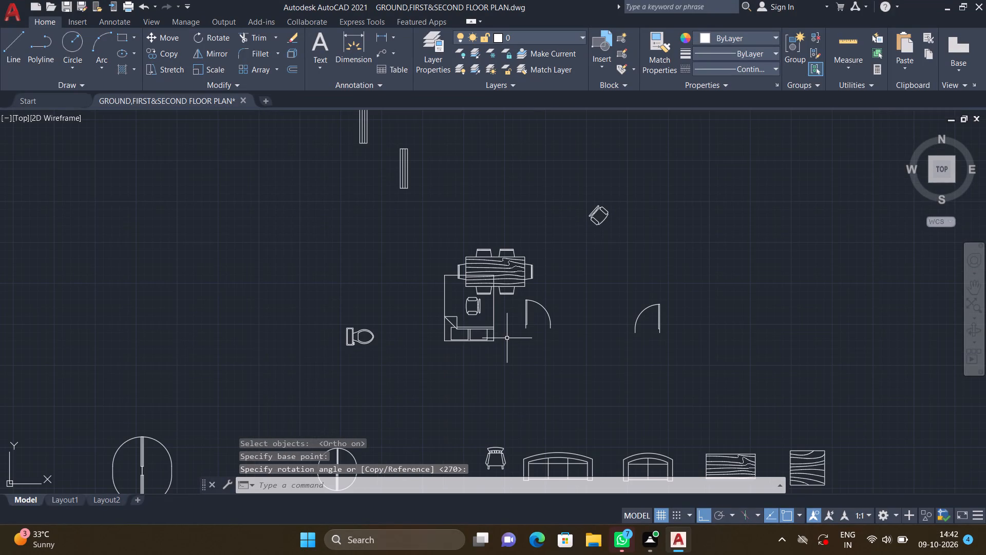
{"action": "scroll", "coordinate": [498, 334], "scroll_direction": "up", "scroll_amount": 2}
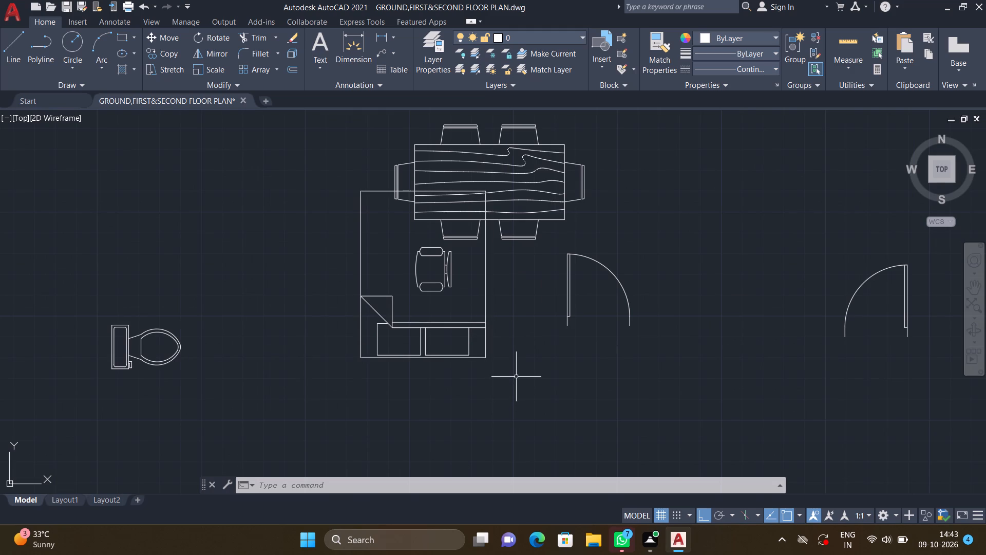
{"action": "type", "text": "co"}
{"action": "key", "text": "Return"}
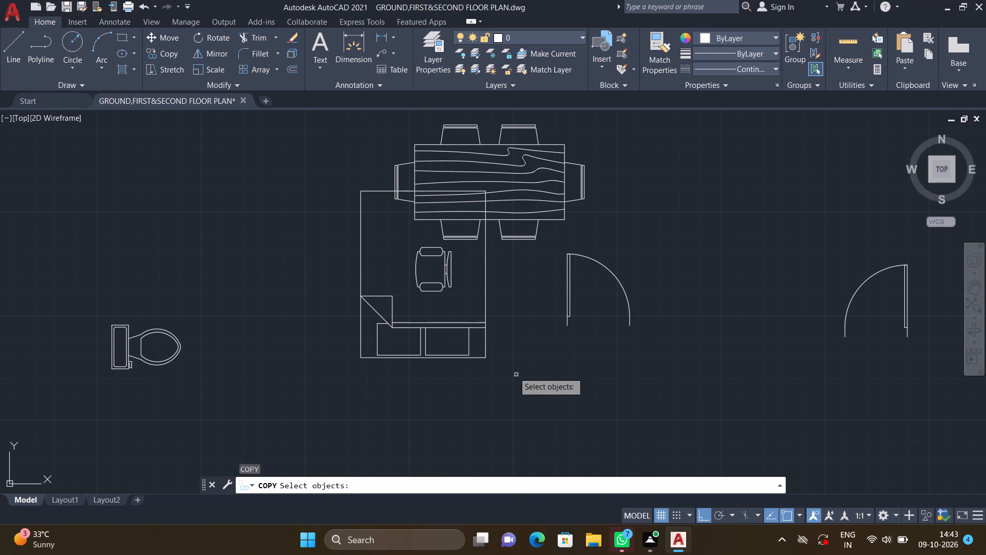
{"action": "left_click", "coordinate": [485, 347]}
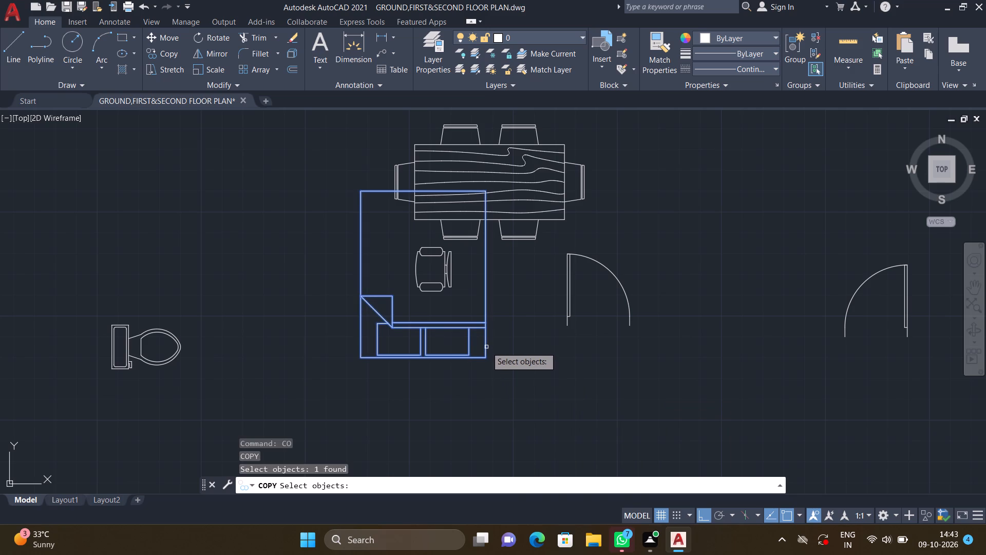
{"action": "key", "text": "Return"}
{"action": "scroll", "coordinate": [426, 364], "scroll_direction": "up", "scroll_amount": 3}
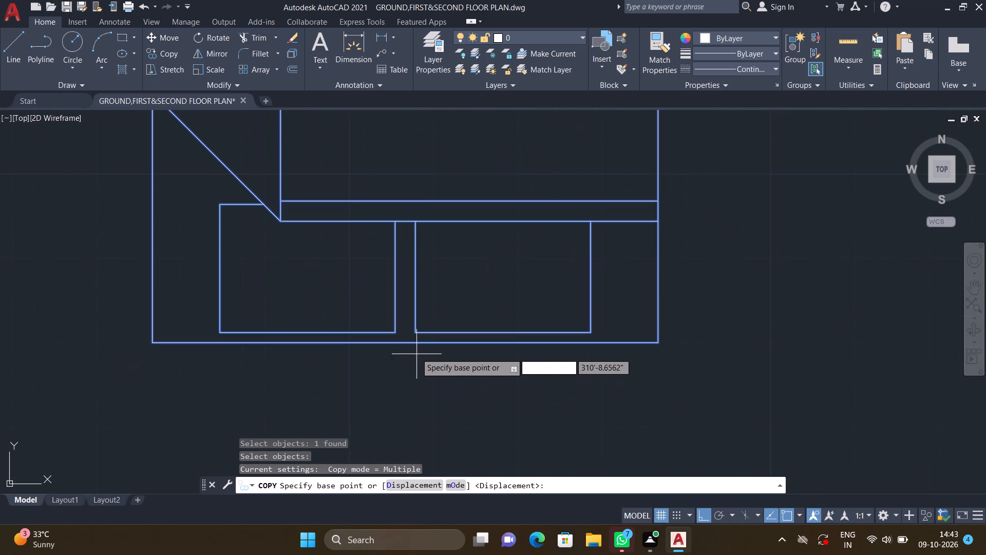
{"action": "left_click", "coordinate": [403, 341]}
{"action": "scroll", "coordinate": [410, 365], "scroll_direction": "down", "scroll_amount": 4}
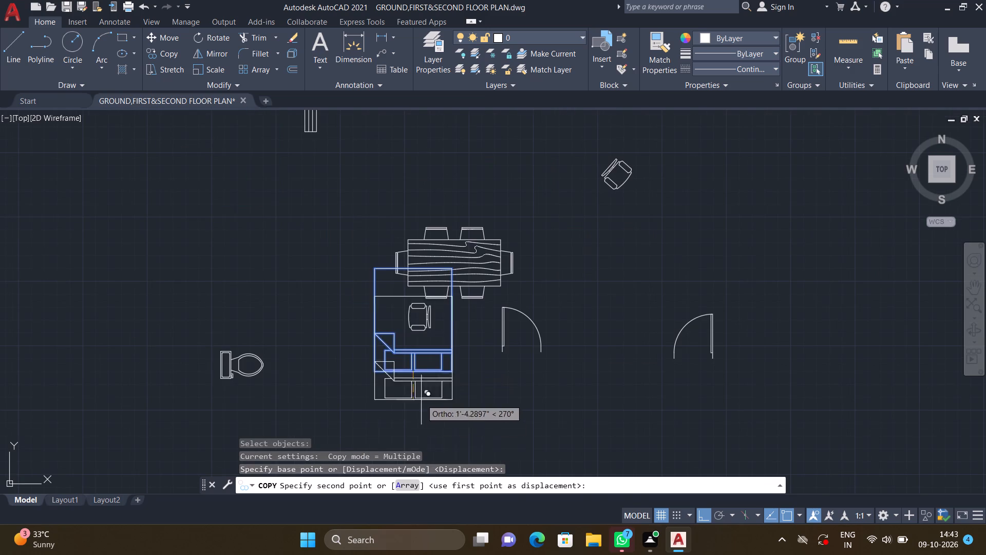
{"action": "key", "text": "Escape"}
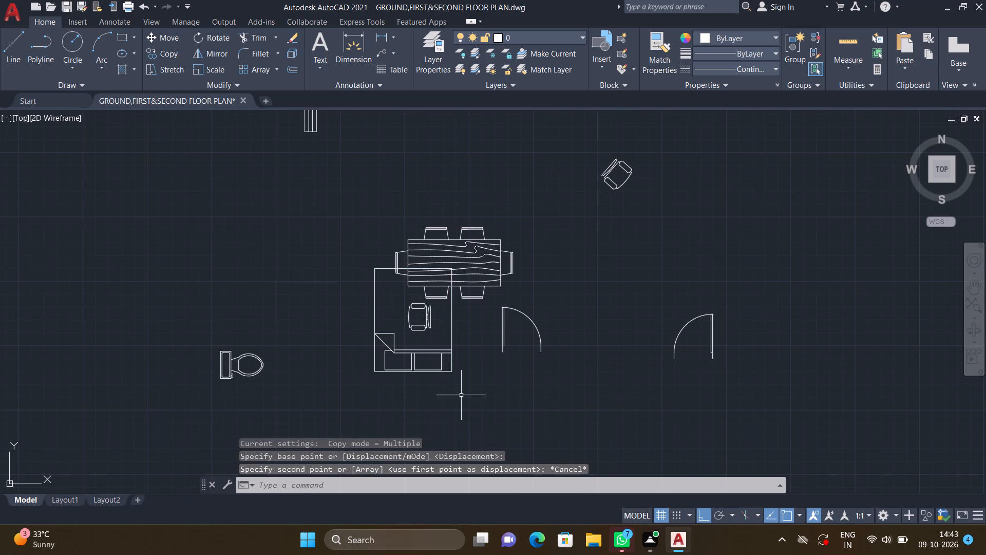
Move the rotated bed straight down from its bottom-edge midpoint, clear of the dining table and chair in the loose furniture blocks.
{"action": "key", "text": "m"}
{"action": "key", "text": "Return"}
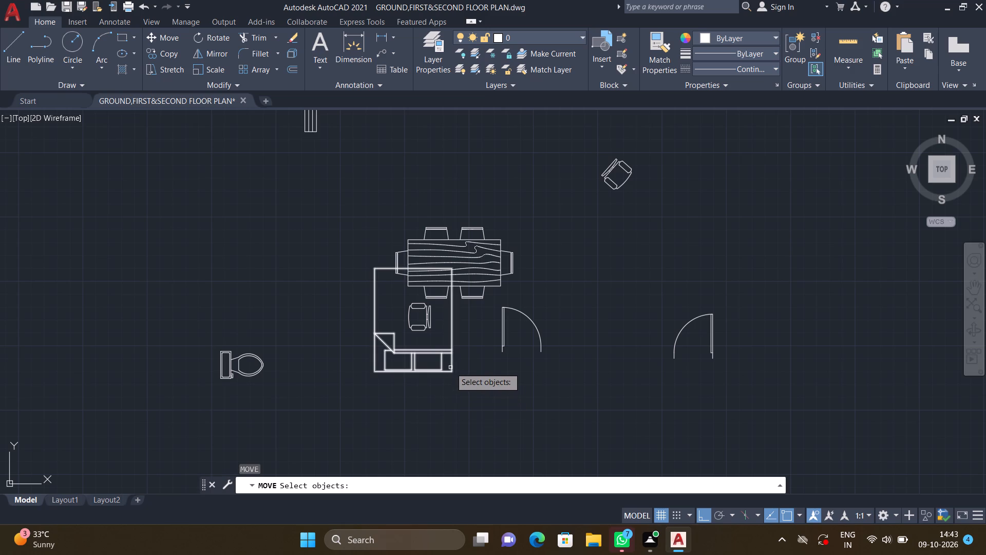
{"action": "left_click", "coordinate": [452, 367]}
{"action": "key", "text": "backslash"}
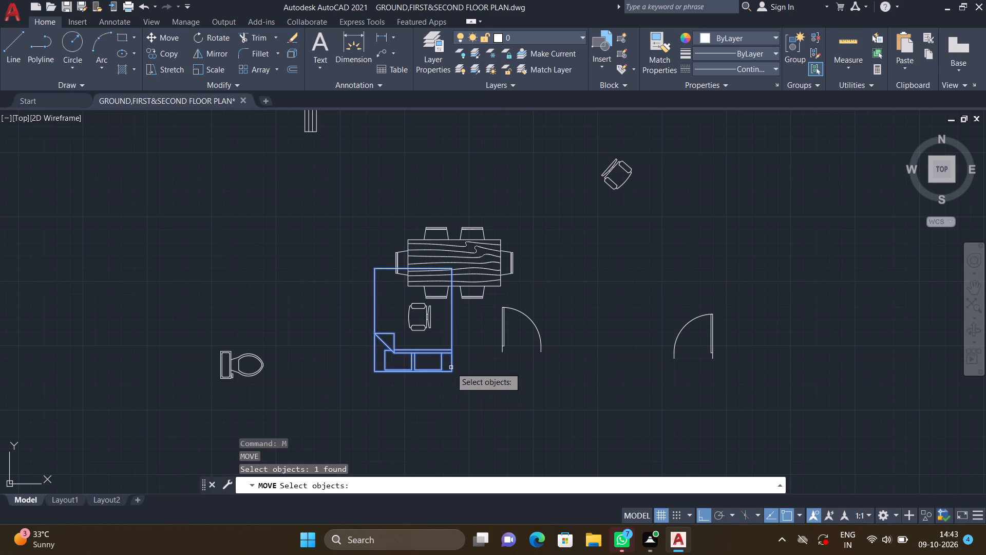
{"action": "key", "text": "Return"}
{"action": "key", "text": "Return"}
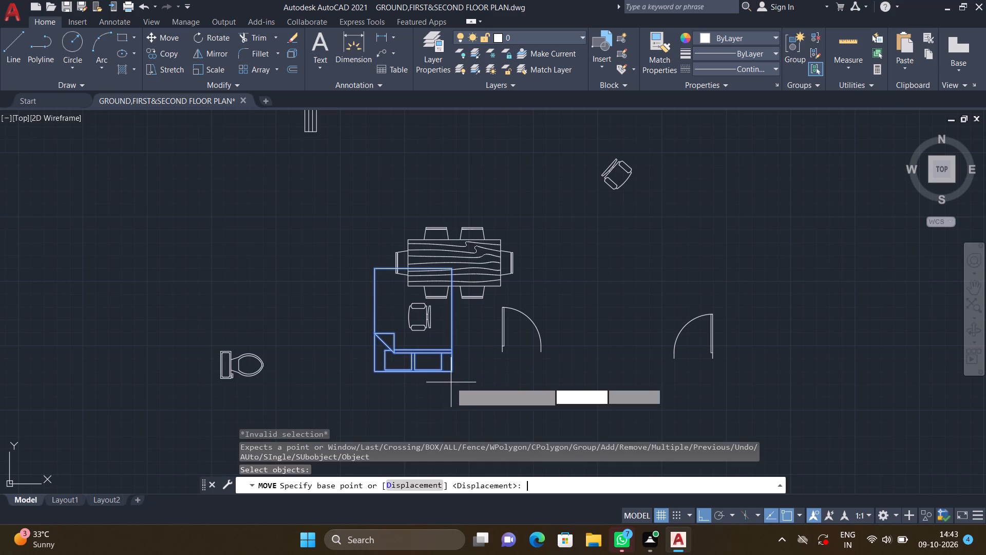
{"action": "scroll", "coordinate": [402, 370], "scroll_direction": "up", "scroll_amount": 2}
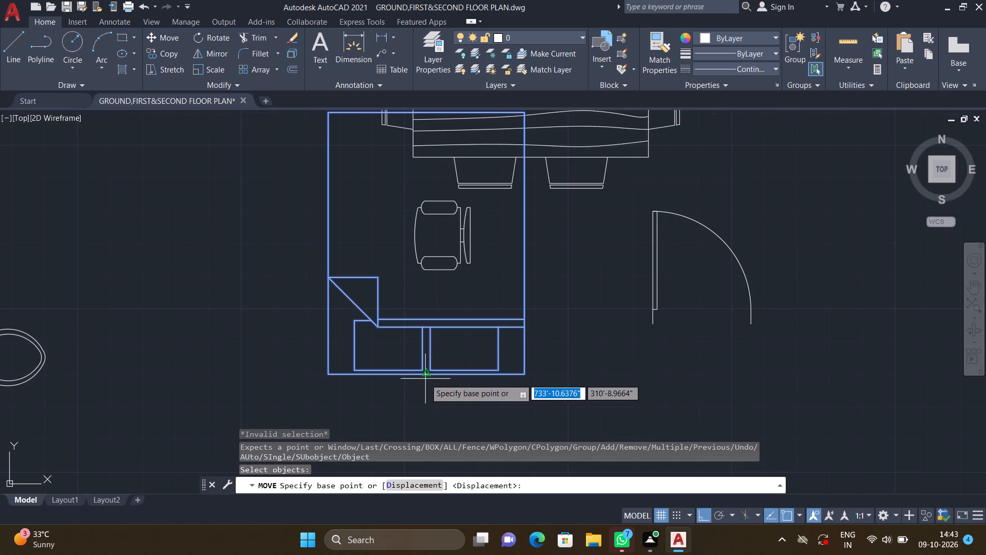
{"action": "double_click", "coordinate": [423, 374]}
{"action": "scroll", "coordinate": [434, 395], "scroll_direction": "down", "scroll_amount": 3}
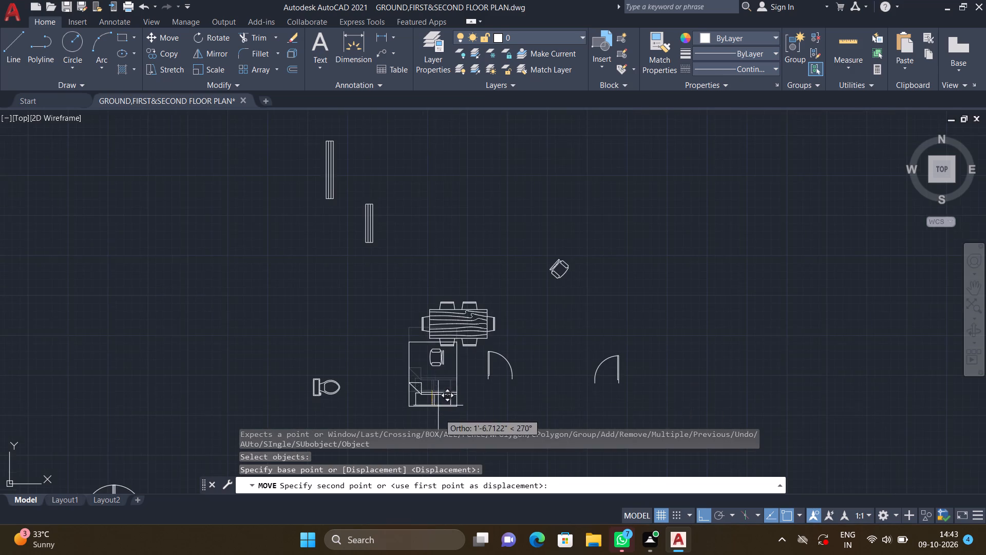
{"action": "middle_click_drag", "start_coordinate": [431, 416], "coordinate": [417, 350]}
{"action": "scroll", "coordinate": [421, 349], "scroll_direction": "down", "scroll_amount": 1}
{"action": "left_click", "coordinate": [417, 385]}
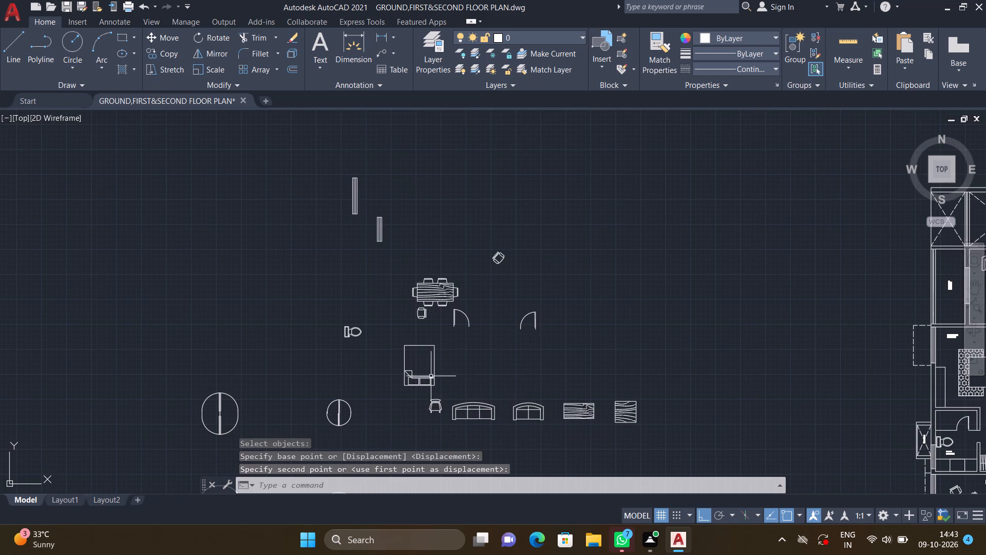
Copy the rotated double bed by its bottom-edge midpoint, with Ortho off, into the bedroom beside the toilet and wardrobe, pillows just above the lower wall.
{"action": "middle_click_drag", "start_coordinate": [459, 367], "coordinate": [575, 318]}
{"action": "scroll", "coordinate": [567, 326], "scroll_direction": "up", "scroll_amount": 1}
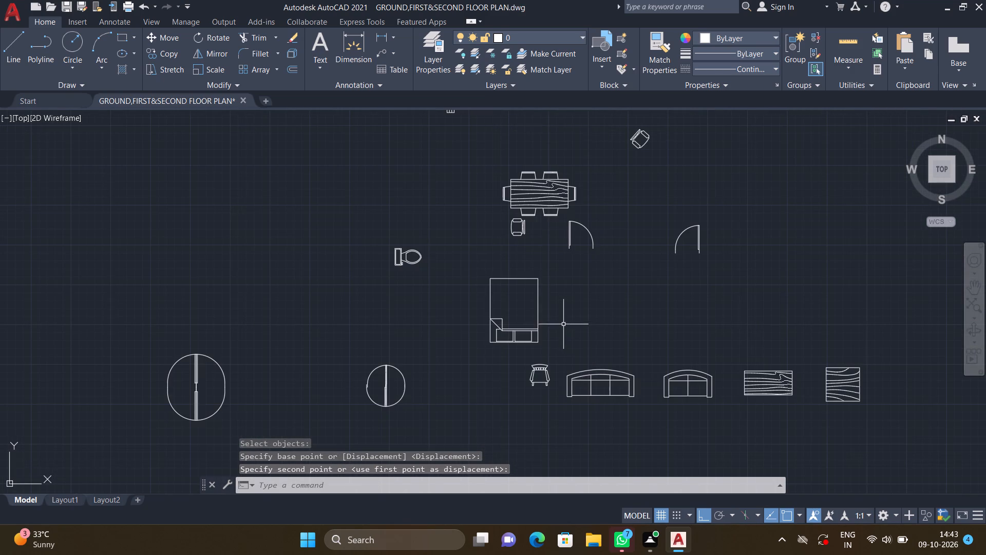
{"action": "scroll", "coordinate": [542, 327], "scroll_direction": "up", "scroll_amount": 2}
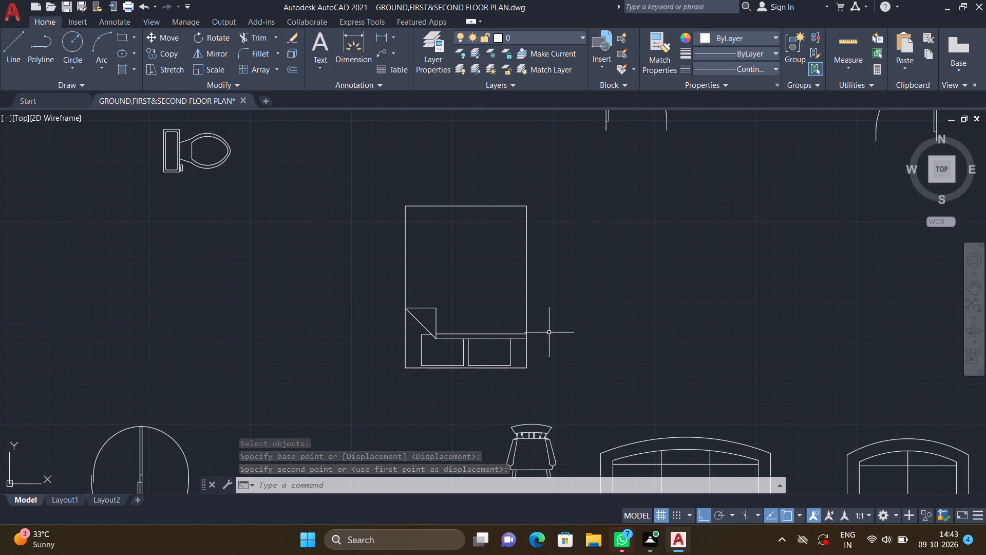
{"action": "key", "text": "c"}
{"action": "key", "text": "o"}
{"action": "key", "text": "Return"}
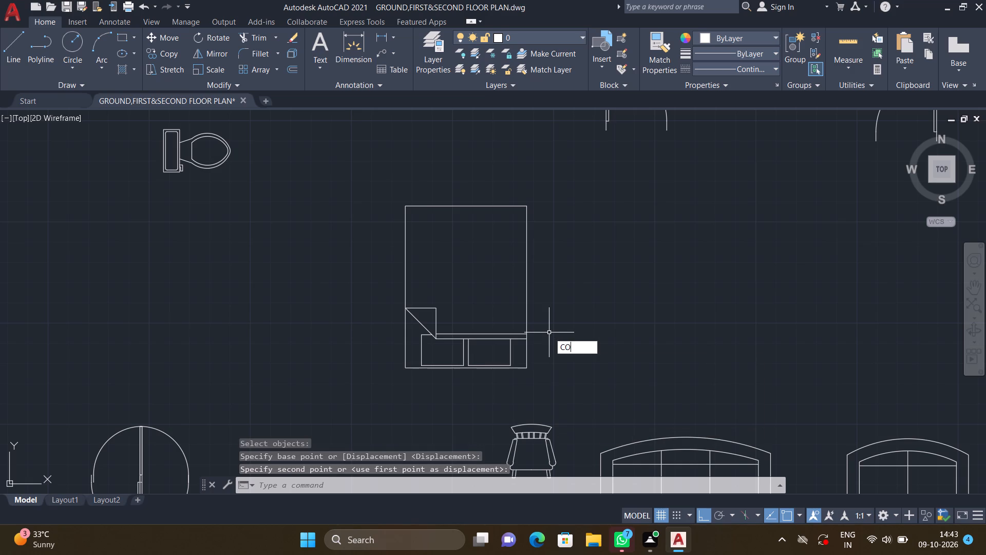
{"action": "left_click", "coordinate": [527, 307]}
{"action": "key", "text": "Return"}
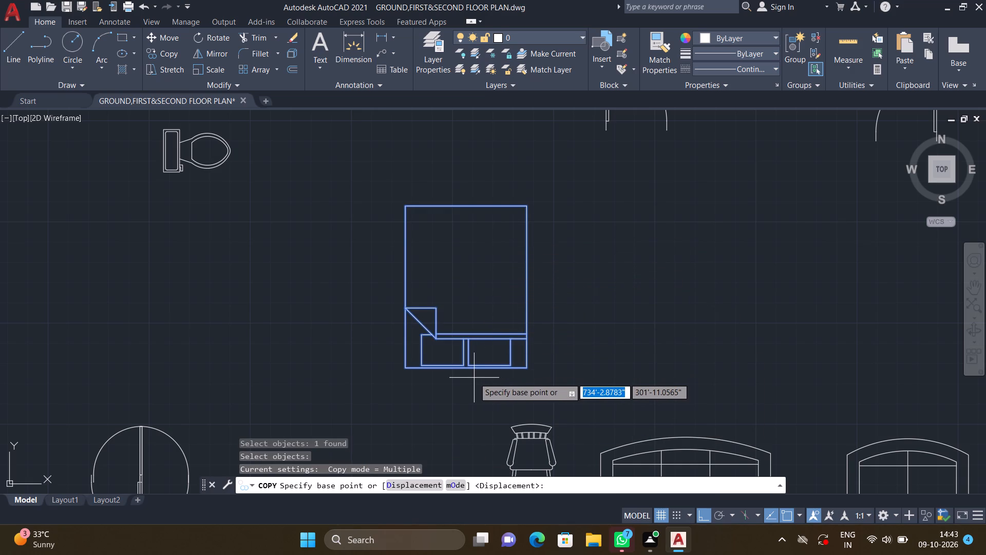
{"action": "scroll", "coordinate": [468, 372], "scroll_direction": "up", "scroll_amount": 2}
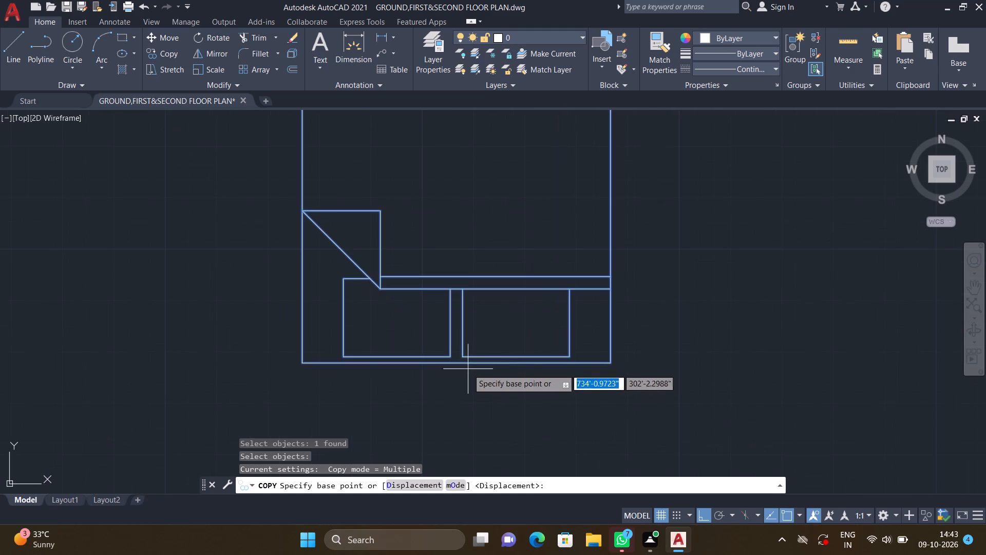
{"action": "left_click", "coordinate": [455, 362]}
{"action": "scroll", "coordinate": [700, 367], "scroll_direction": "down", "scroll_amount": 2}
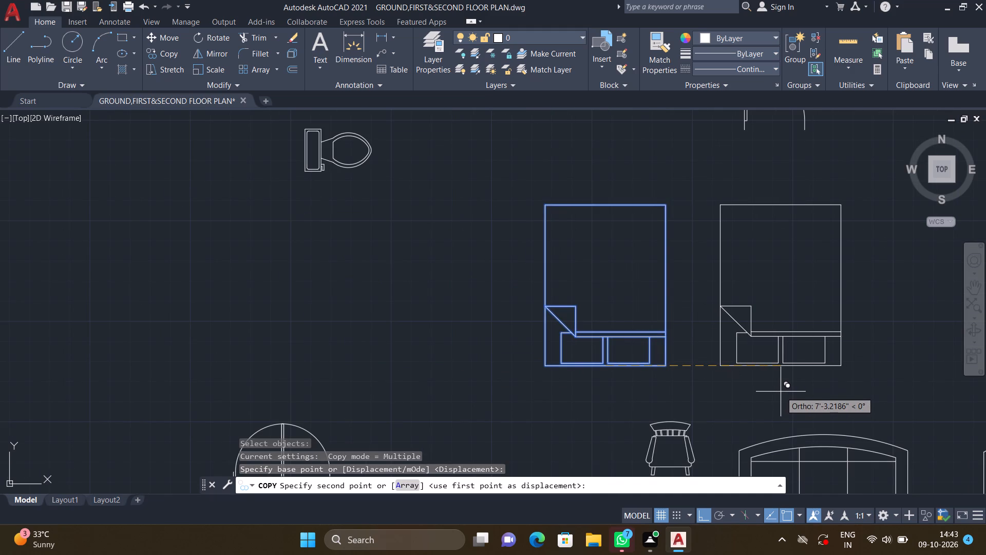
{"action": "key", "text": "F8"}
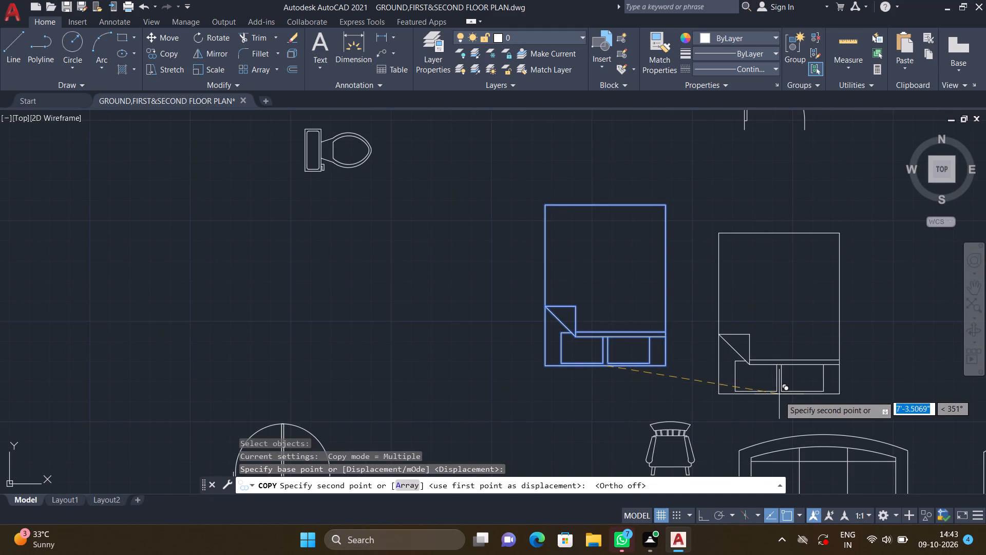
{"action": "scroll", "coordinate": [779, 404], "scroll_direction": "down", "scroll_amount": 2}
{"action": "middle_click_drag", "start_coordinate": [810, 423], "coordinate": [590, 314]}
{"action": "scroll", "coordinate": [592, 317], "scroll_direction": "down", "scroll_amount": 2}
{"action": "middle_click_drag", "start_coordinate": [686, 361], "coordinate": [489, 308]}
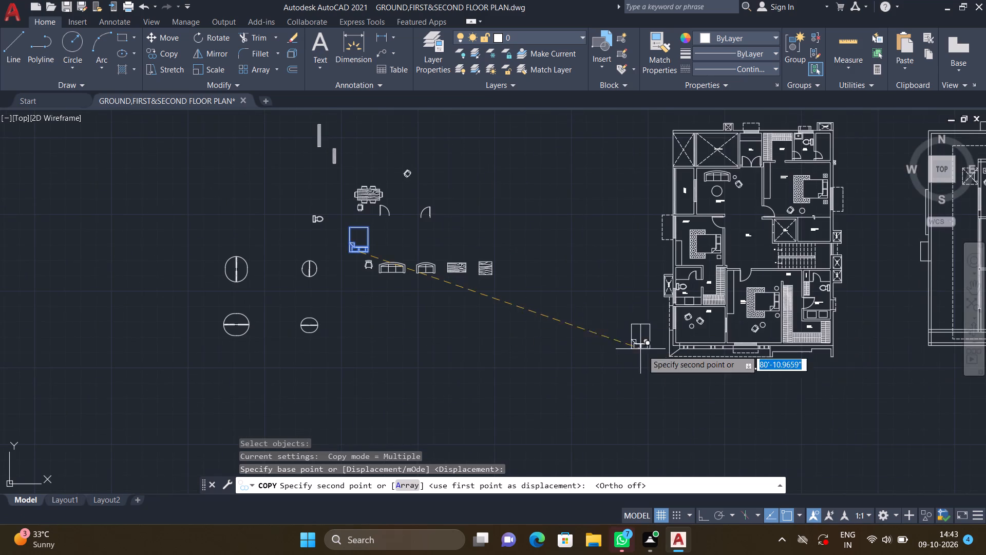
{"action": "middle_click_drag", "start_coordinate": [646, 362], "coordinate": [545, 319]}
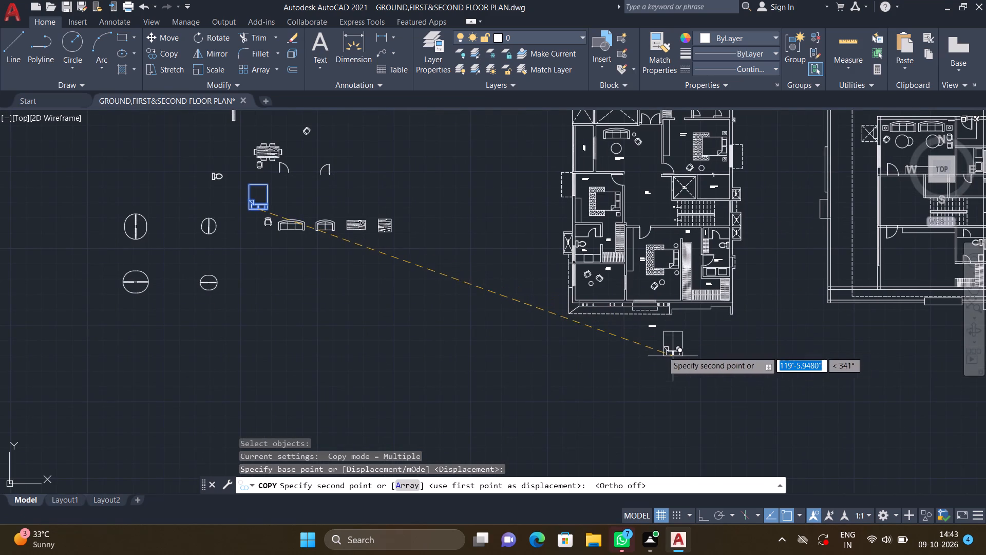
{"action": "middle_click_drag", "start_coordinate": [715, 366], "coordinate": [568, 356]}
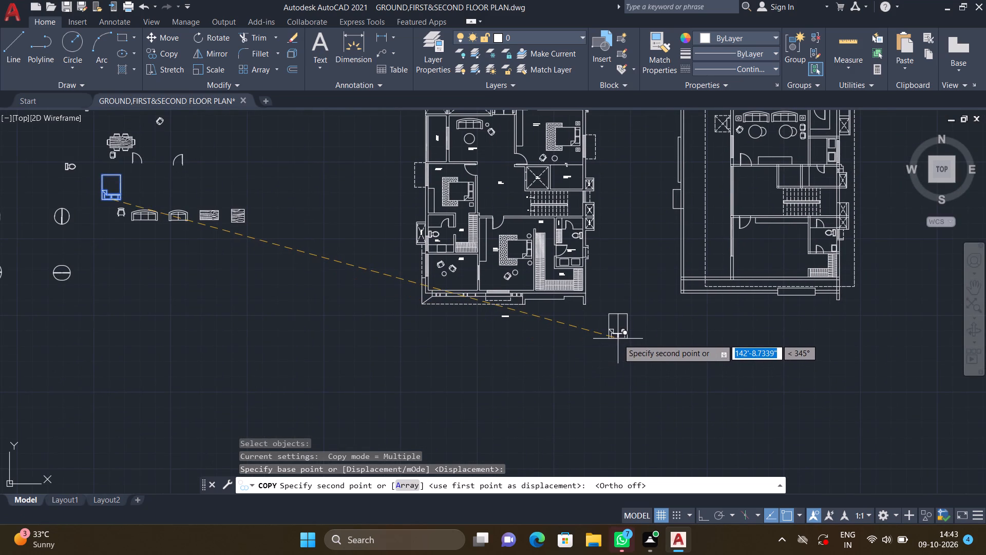
{"action": "middle_click_drag", "start_coordinate": [621, 350], "coordinate": [542, 332]}
{"action": "scroll", "coordinate": [699, 242], "scroll_direction": "up", "scroll_amount": 2}
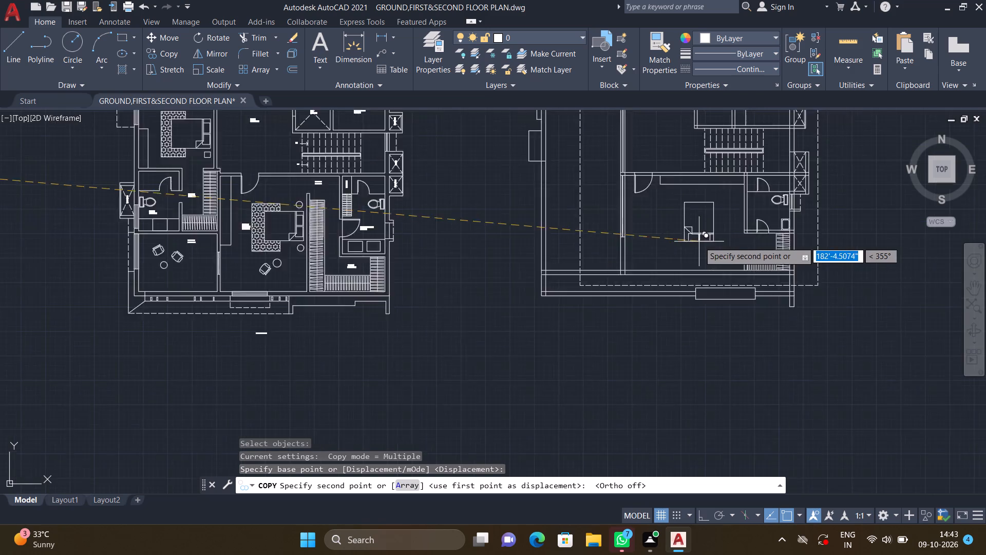
{"action": "middle_click_drag", "start_coordinate": [674, 247], "coordinate": [588, 250]}
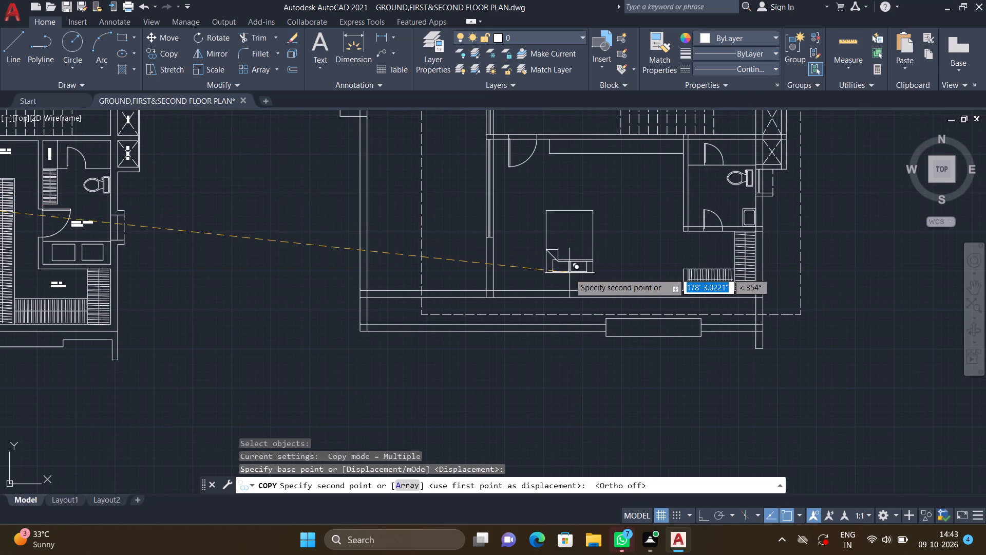
{"action": "scroll", "coordinate": [580, 280], "scroll_direction": "up", "scroll_amount": 1}
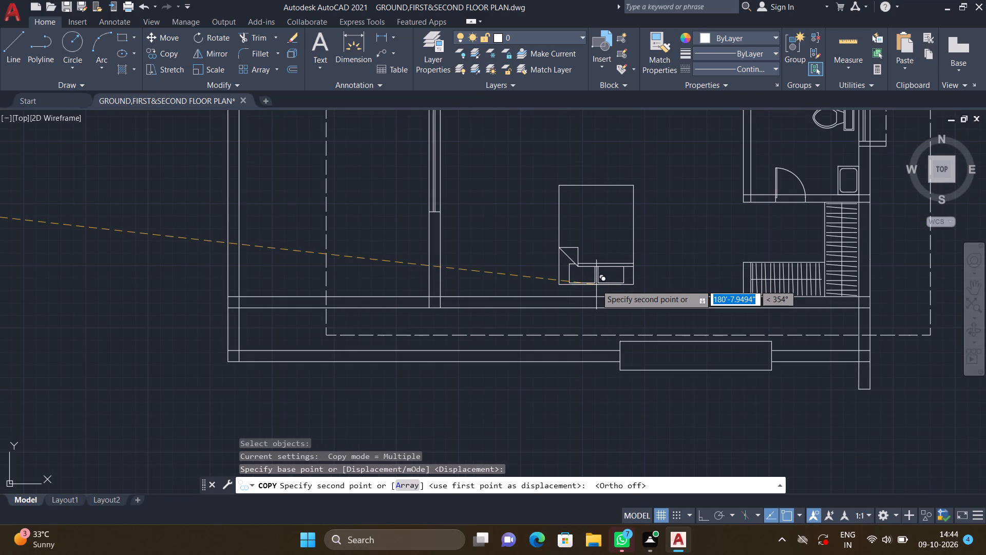
{"action": "scroll", "coordinate": [599, 287], "scroll_direction": "up", "scroll_amount": 1}
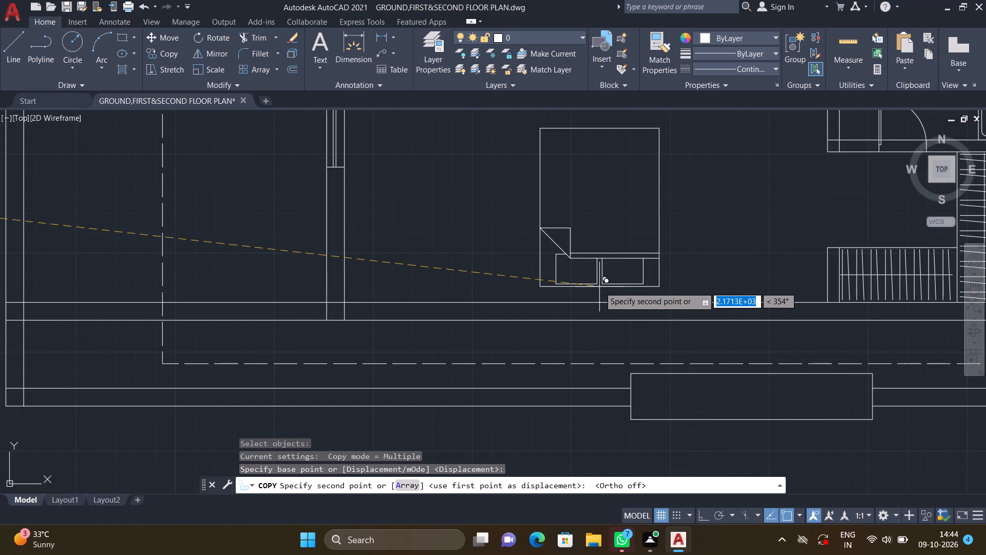
{"action": "scroll", "coordinate": [600, 288], "scroll_direction": "up", "scroll_amount": 2}
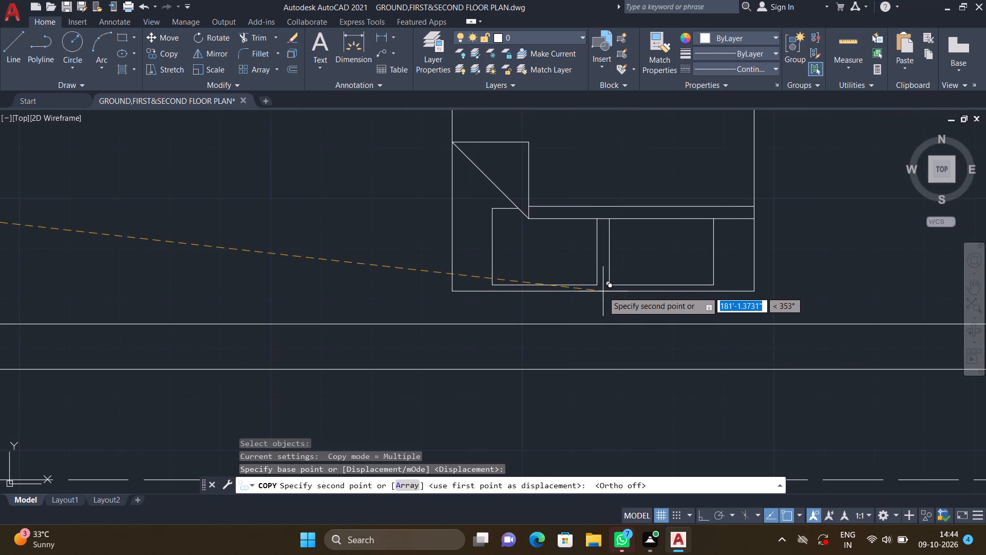
{"action": "scroll", "coordinate": [608, 290], "scroll_direction": "down", "scroll_amount": 2}
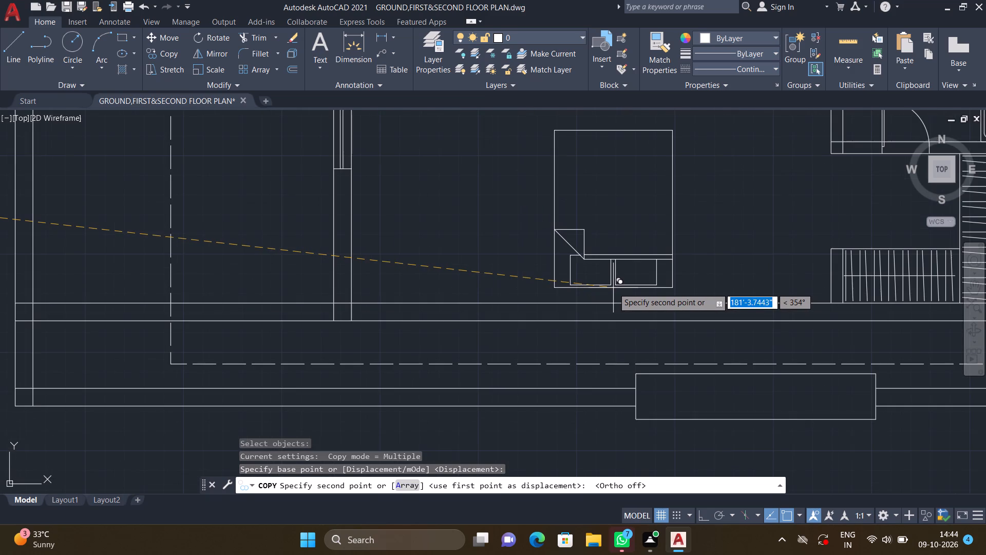
{"action": "middle_click_drag", "start_coordinate": [608, 303], "coordinate": [596, 350]}
{"action": "middle_click_drag", "start_coordinate": [606, 330], "coordinate": [603, 339]}
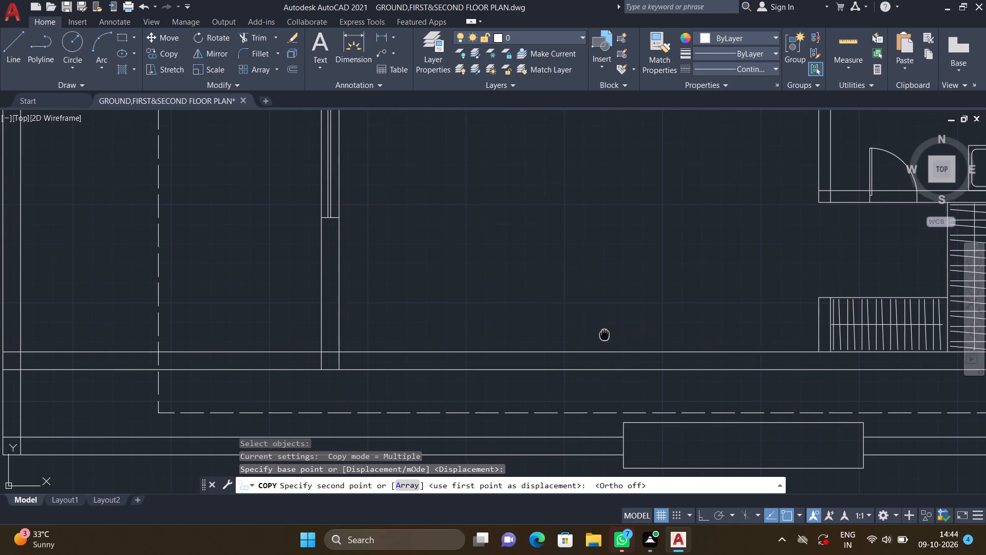
{"action": "middle_click_drag", "start_coordinate": [603, 339], "coordinate": [601, 364]}
{"action": "scroll", "coordinate": [604, 360], "scroll_direction": "down", "scroll_amount": 1}
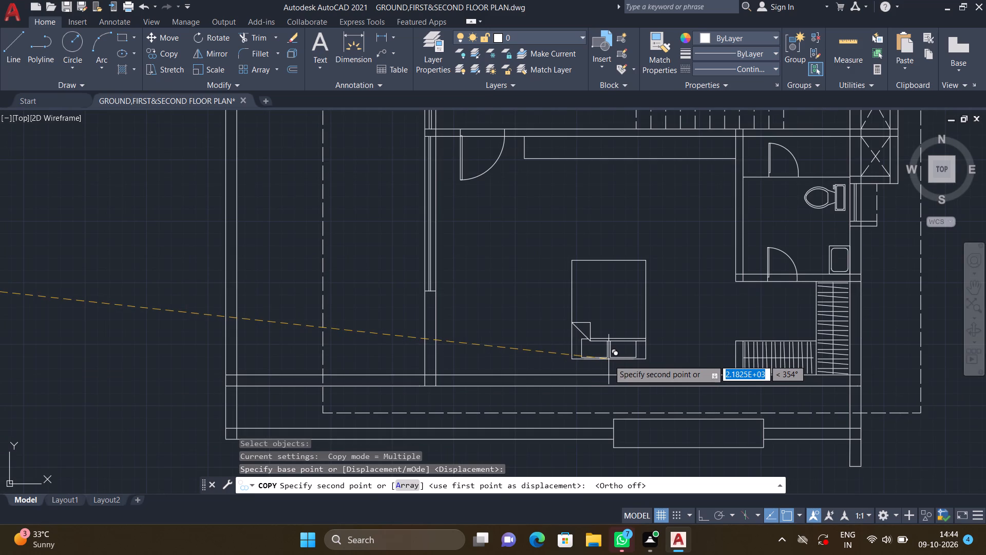
{"action": "scroll", "coordinate": [610, 363], "scroll_direction": "up", "scroll_amount": 1}
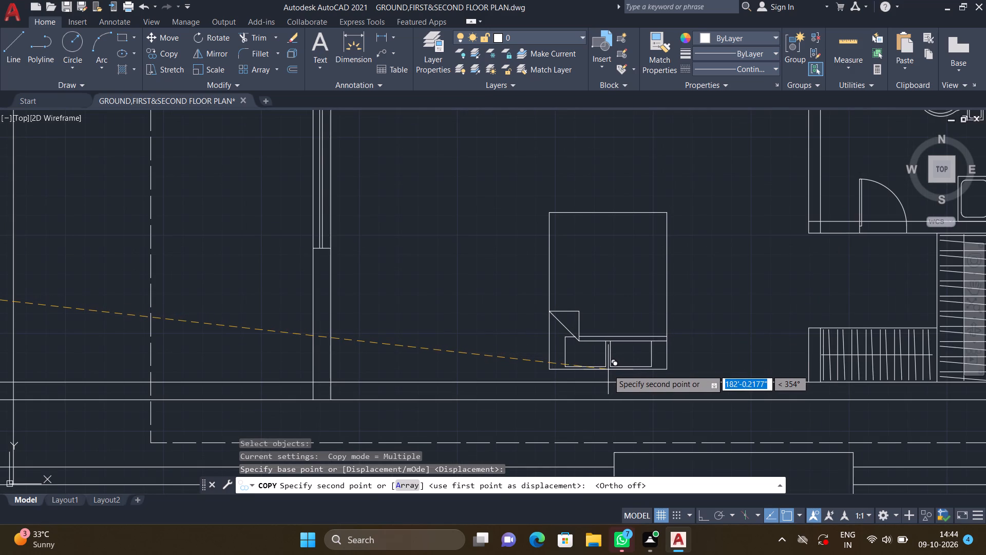
{"action": "left_click", "coordinate": [608, 369]}
{"action": "key", "text": "Return"}
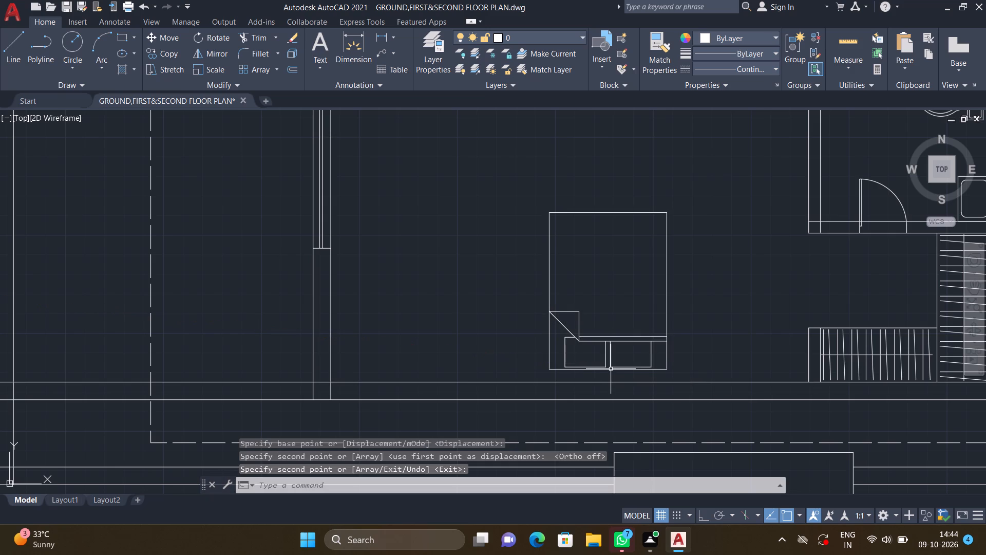
Draw a nearly square bedside-table rectangle, just over 1' per side, right of the copied bed's pillows, its top level with the pillow tops.
{"action": "middle_click_drag", "start_coordinate": [600, 330], "coordinate": [503, 327]}
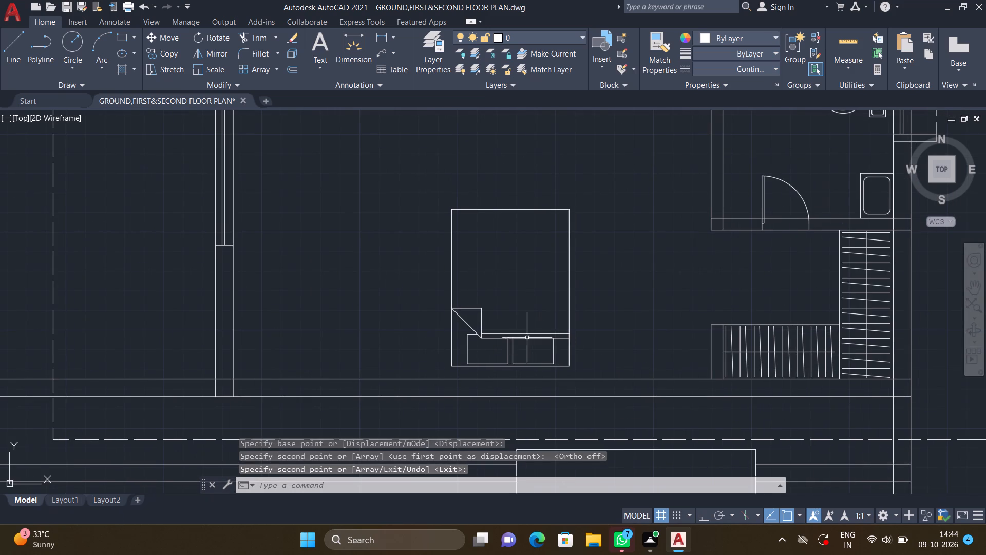
{"action": "scroll", "coordinate": [556, 301], "scroll_direction": "down", "scroll_amount": 1}
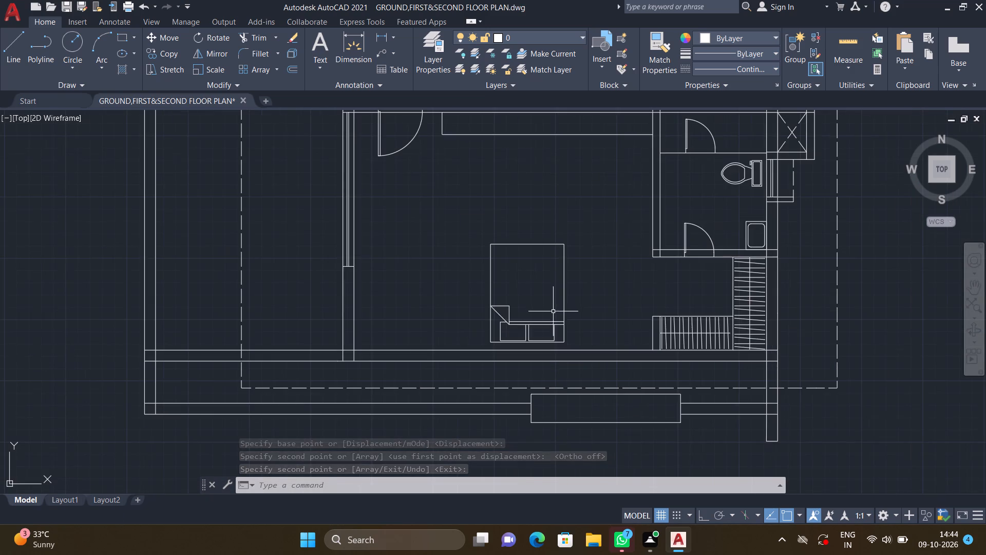
{"action": "scroll", "coordinate": [564, 328], "scroll_direction": "up", "scroll_amount": 3}
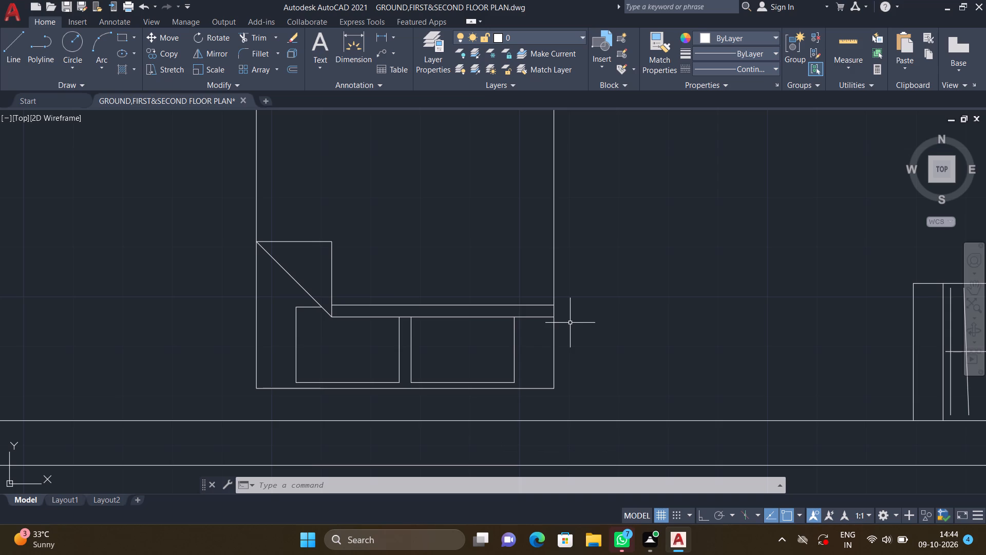
{"action": "type", "text": "re"}
{"action": "key", "text": "c"}
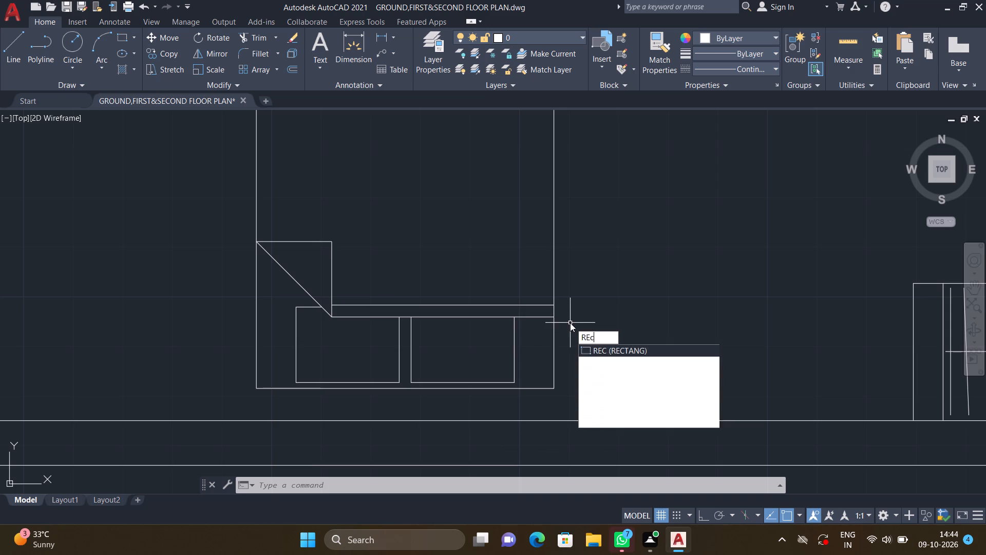
{"action": "key", "text": "Return"}
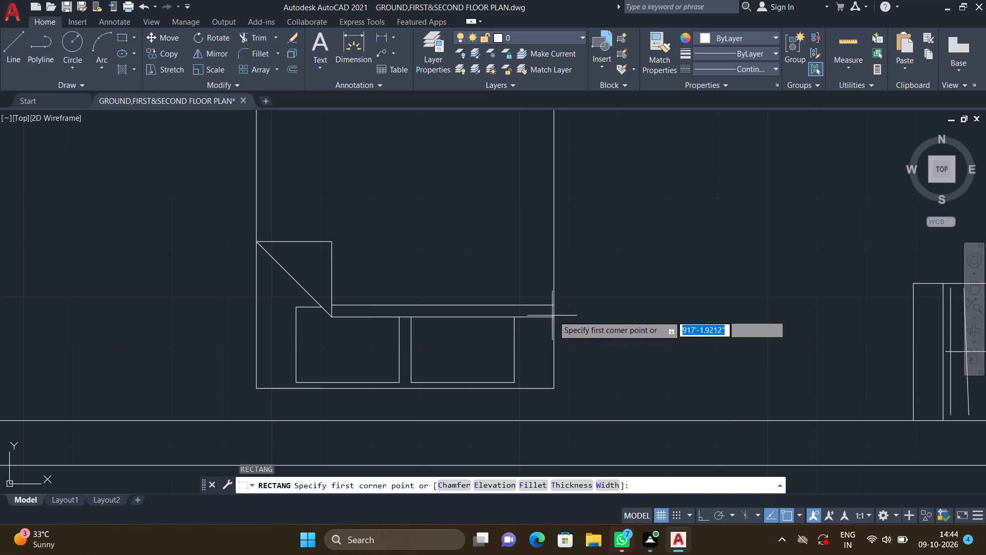
{"action": "middle_click_drag", "start_coordinate": [581, 305], "coordinate": [551, 233]}
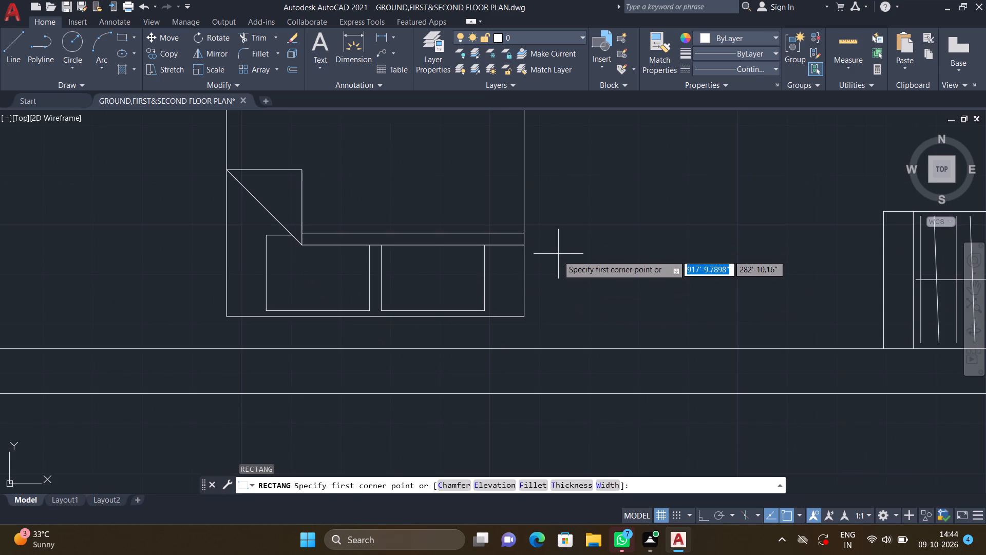
{"action": "scroll", "coordinate": [560, 253], "scroll_direction": "up", "scroll_amount": 2}
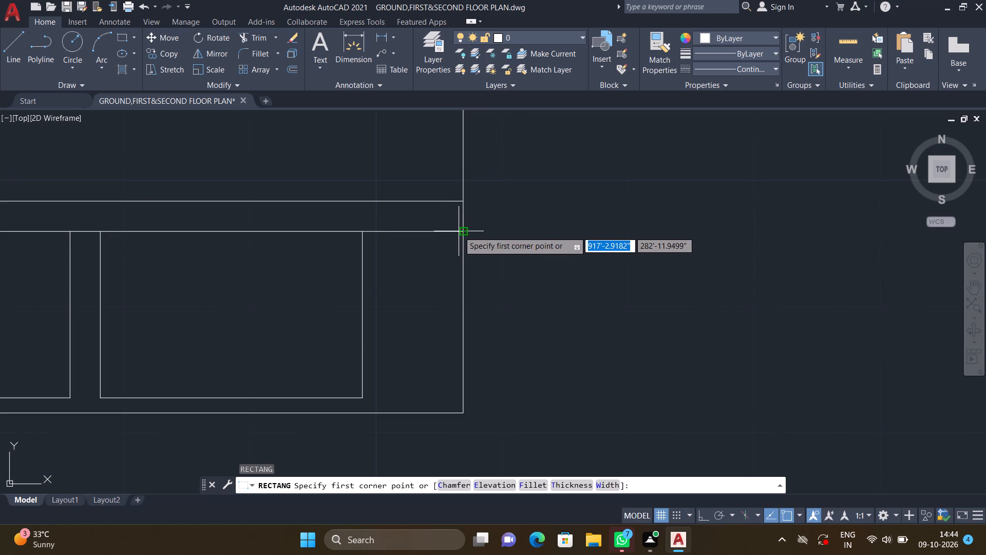
{"action": "left_click_drag", "start_coordinate": [555, 234], "coordinate": [556, 239]}
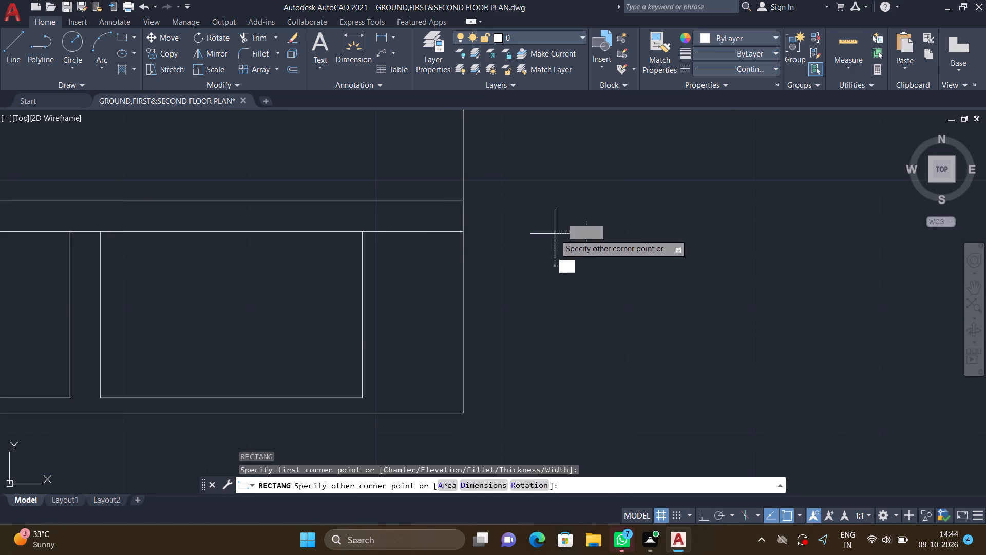
{"action": "scroll", "coordinate": [574, 336], "scroll_direction": "down", "scroll_amount": 1}
{"action": "middle_click_drag", "start_coordinate": [609, 371], "coordinate": [574, 324]}
{"action": "scroll", "coordinate": [622, 332], "scroll_direction": "up", "scroll_amount": 1}
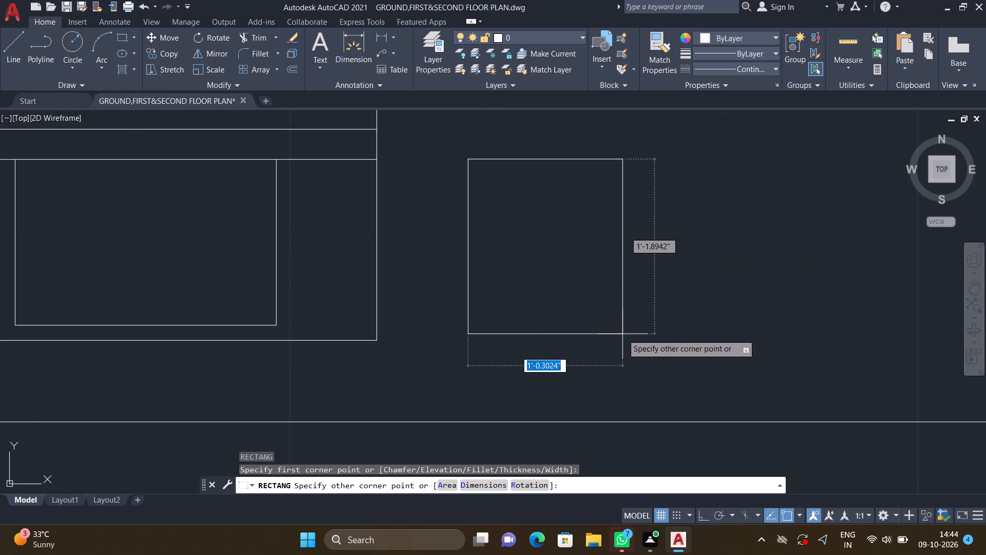
{"action": "left_click", "coordinate": [653, 338]}
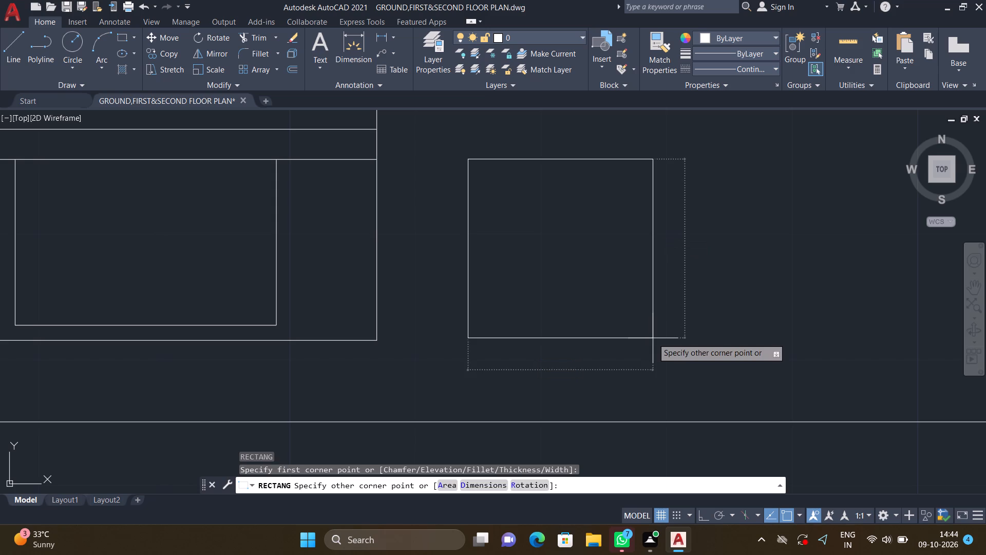
Draw a lamp circle at the centre of the bedside-table rectangle, about half the table's width in diameter.
{"action": "scroll", "coordinate": [534, 332], "scroll_direction": "down", "scroll_amount": 3}
{"action": "middle_click_drag", "start_coordinate": [412, 324], "coordinate": [516, 275]}
{"action": "scroll", "coordinate": [518, 277], "scroll_direction": "down", "scroll_amount": 1}
{"action": "middle_click_drag", "start_coordinate": [362, 283], "coordinate": [448, 273]}
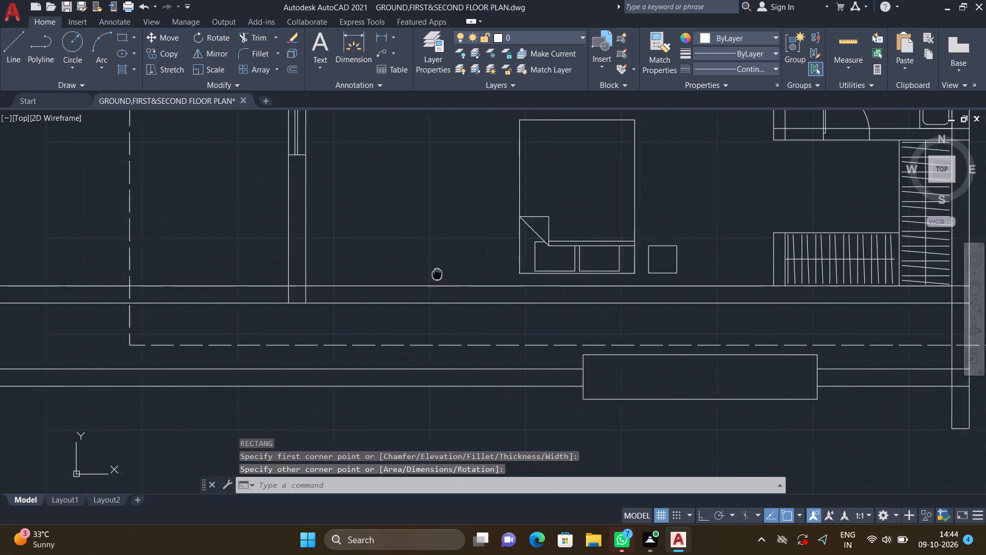
{"action": "middle_click_drag", "start_coordinate": [448, 273], "coordinate": [451, 273]}
{"action": "middle_click_drag", "start_coordinate": [667, 254], "coordinate": [524, 237]}
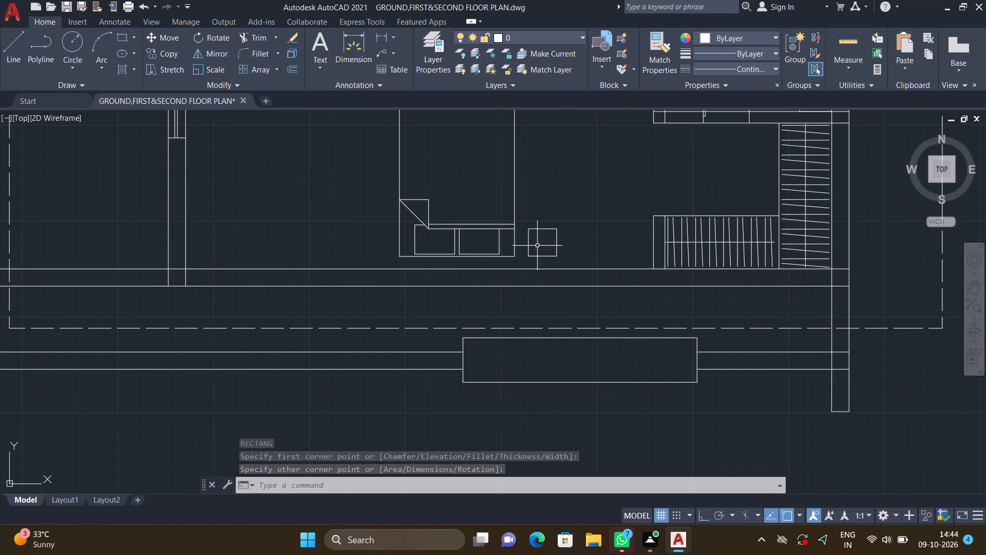
{"action": "scroll", "coordinate": [537, 244], "scroll_direction": "up", "scroll_amount": 2}
{"action": "key", "text": "c"}
{"action": "key", "text": "Return"}
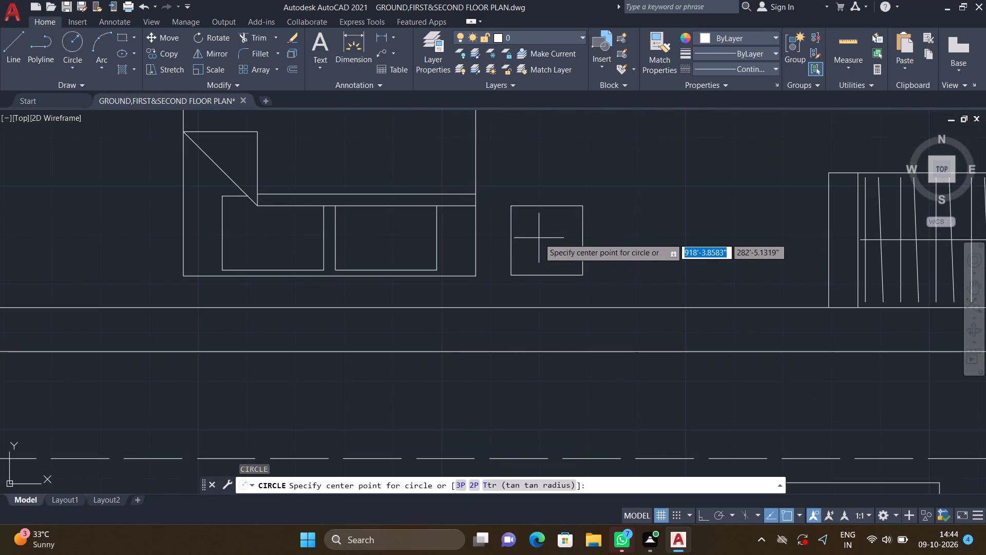
{"action": "scroll", "coordinate": [542, 221], "scroll_direction": "up", "scroll_amount": 1}
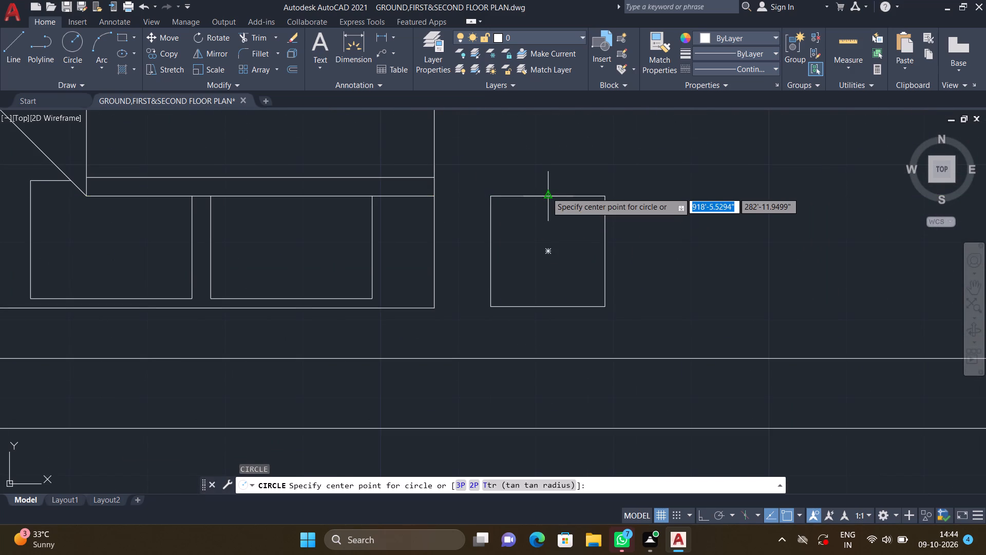
{"action": "left_click", "coordinate": [546, 248]}
{"action": "left_click", "coordinate": [565, 276]}
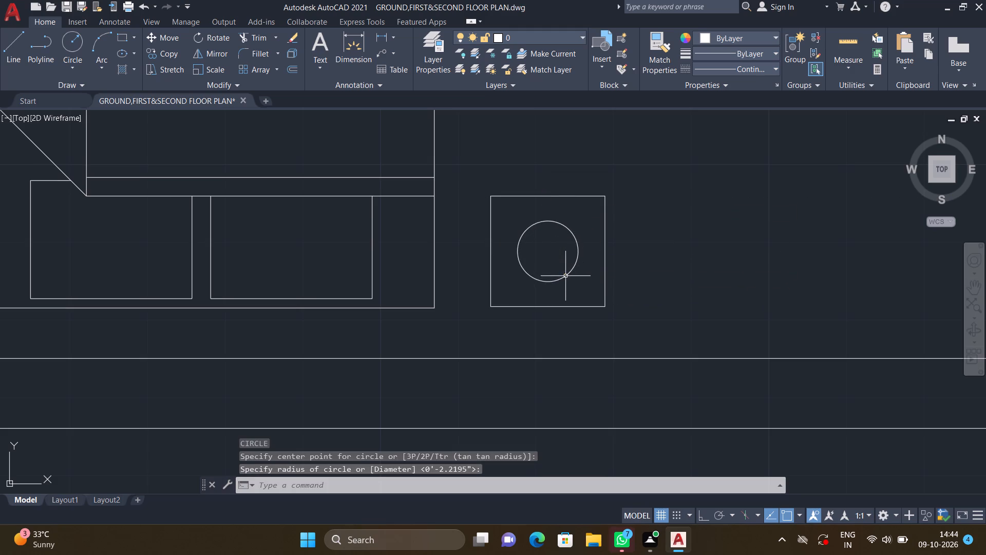
Copy the bedside table and its lamp circle to the other side of the bed, about 7'-6" left, level with the original.
{"action": "scroll", "coordinate": [484, 302], "scroll_direction": "down", "scroll_amount": 3}
{"action": "middle_click_drag", "start_coordinate": [552, 278], "coordinate": [599, 268]}
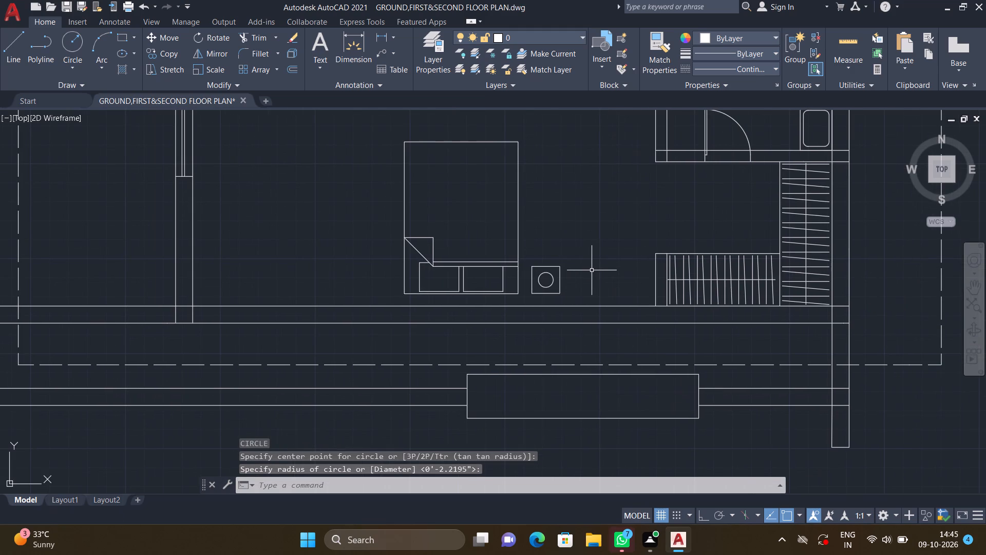
{"action": "type", "text": "co"}
{"action": "key", "text": "Return"}
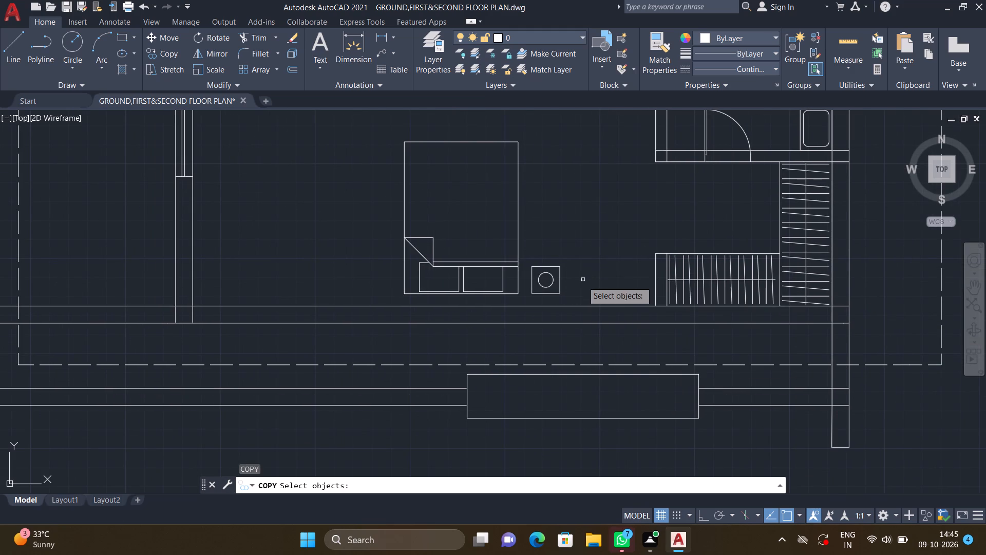
{"action": "scroll", "coordinate": [567, 287], "scroll_direction": "up", "scroll_amount": 2}
{"action": "left_click_drag", "start_coordinate": [555, 281], "coordinate": [549, 273]}
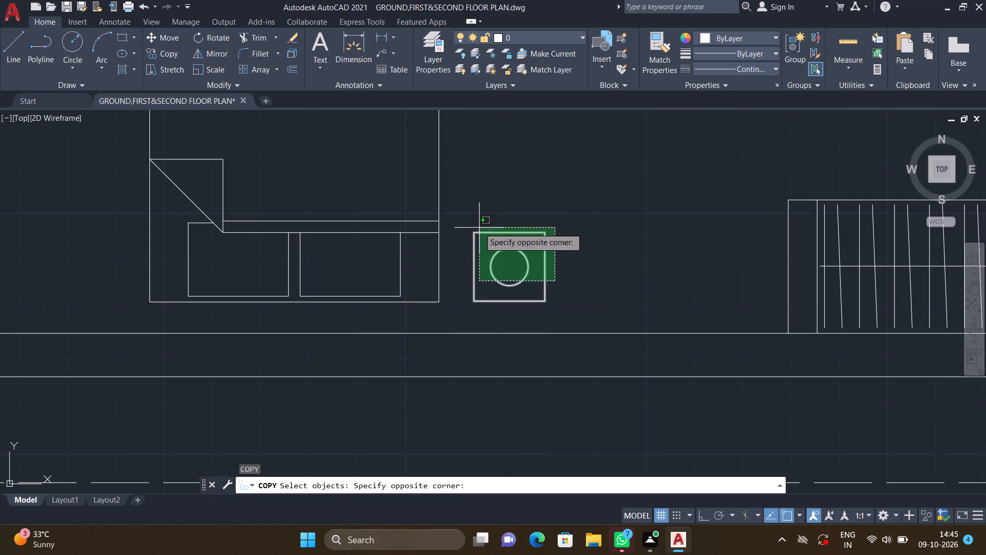
{"action": "left_click", "coordinate": [463, 220]}
{"action": "key", "text": "Return"}
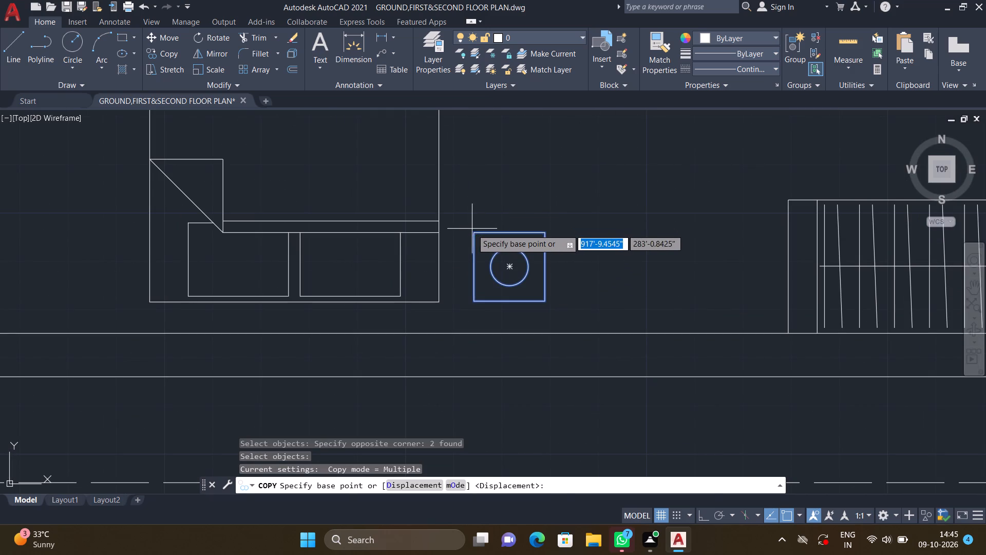
{"action": "left_click", "coordinate": [475, 230]}
{"action": "scroll", "coordinate": [430, 255], "scroll_direction": "down", "scroll_amount": 3}
{"action": "middle_click_drag", "start_coordinate": [277, 261], "coordinate": [367, 245]}
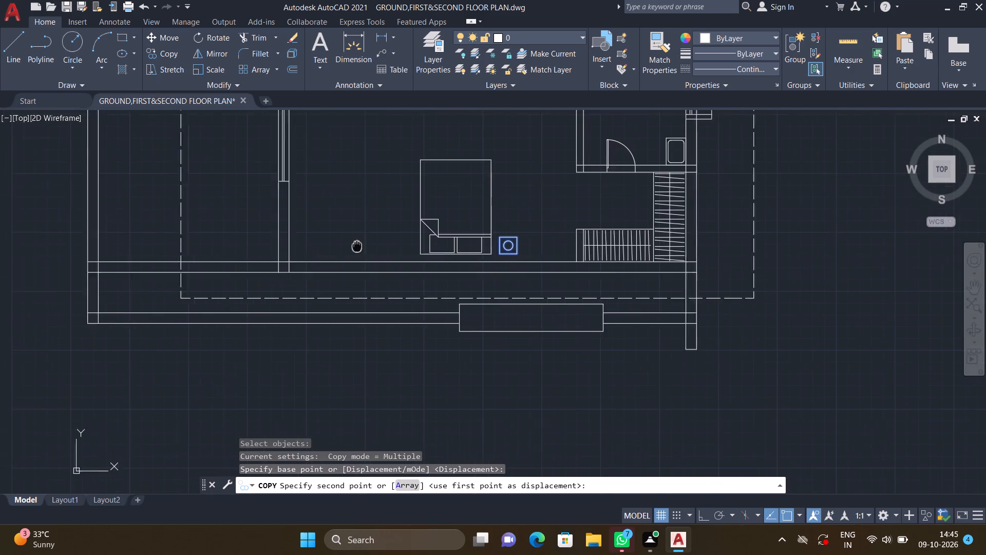
{"action": "middle_click_drag", "start_coordinate": [367, 245], "coordinate": [370, 245]}
{"action": "scroll", "coordinate": [424, 231], "scroll_direction": "up", "scroll_amount": 3}
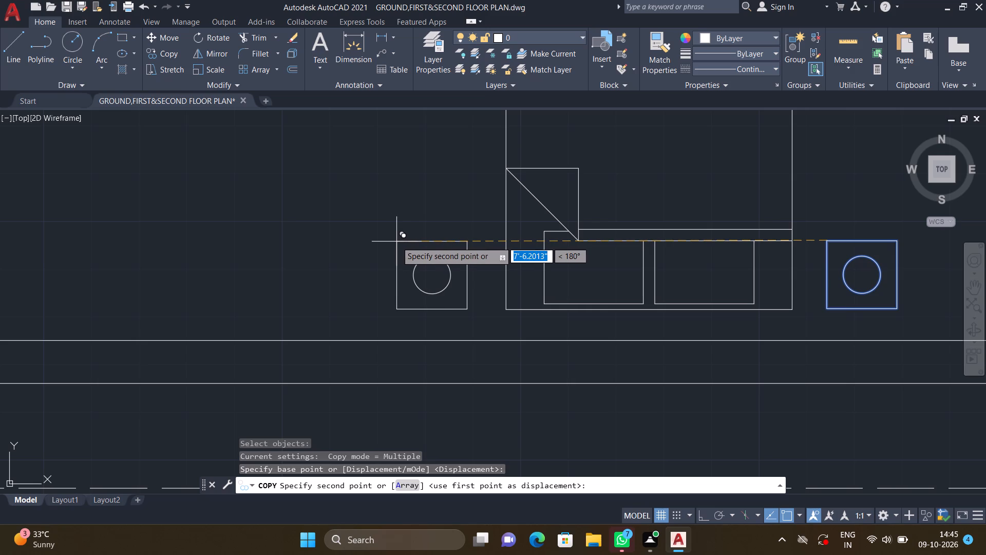
{"action": "left_click", "coordinate": [399, 242]}
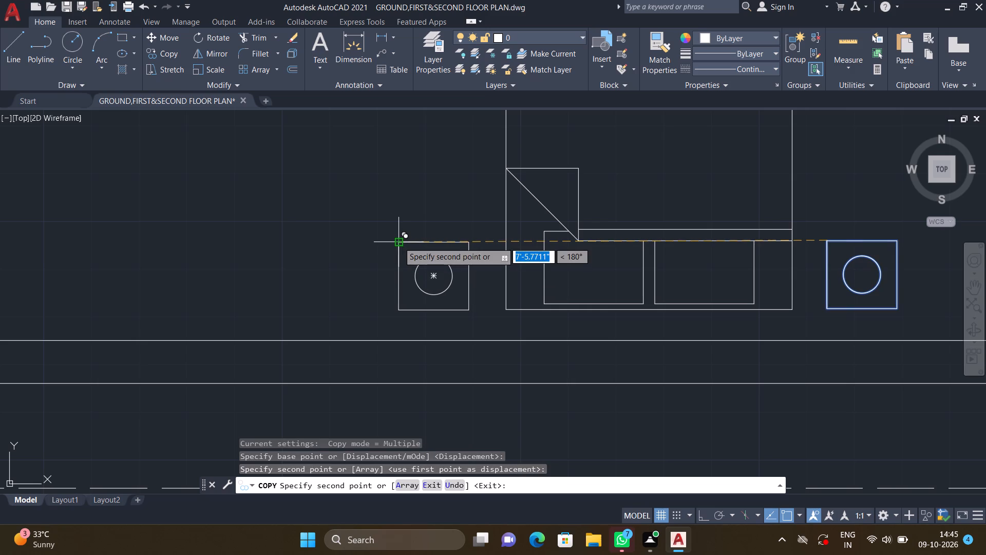
{"action": "key", "text": "Return"}
Rotate the tilted armchair in the loose furniture blocks roughly half a turn about its backrest, so its seat faces up and left.
{"action": "scroll", "coordinate": [575, 172], "scroll_direction": "down", "scroll_amount": 2}
{"action": "middle_click_drag", "start_coordinate": [618, 188], "coordinate": [530, 224]}
{"action": "scroll", "coordinate": [543, 227], "scroll_direction": "down", "scroll_amount": 1}
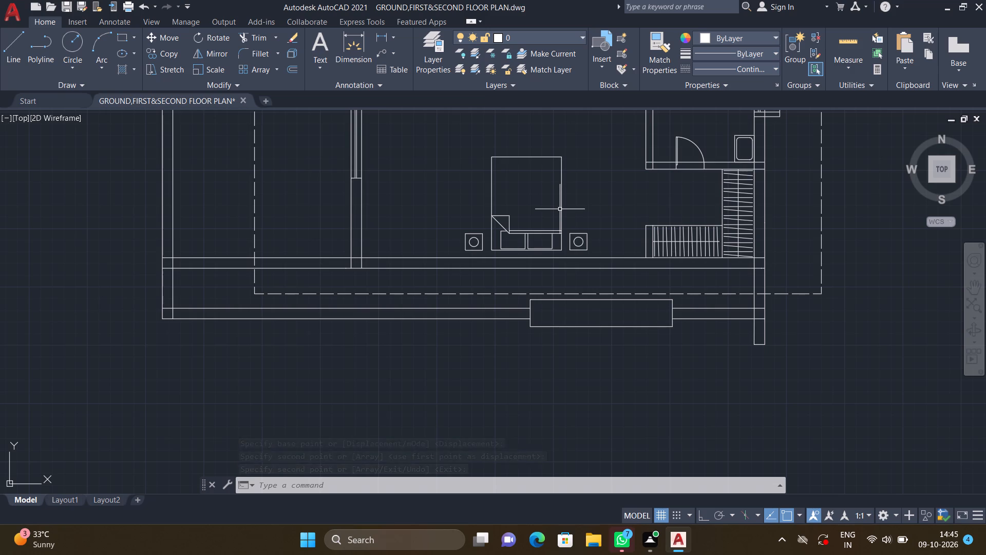
{"action": "scroll", "coordinate": [561, 202], "scroll_direction": "down", "scroll_amount": 2}
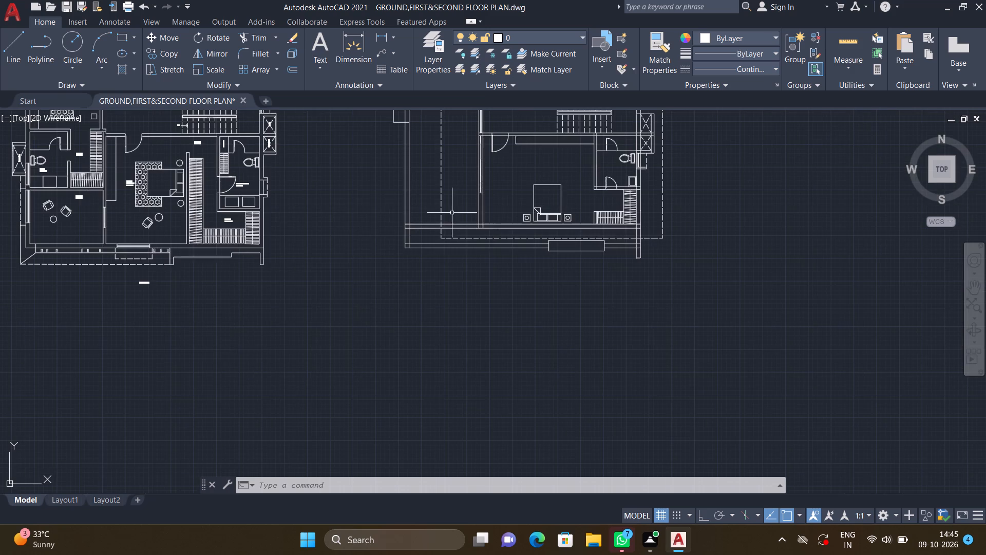
{"action": "middle_click_drag", "start_coordinate": [340, 208], "coordinate": [453, 299]}
{"action": "scroll", "coordinate": [453, 299], "scroll_direction": "down", "scroll_amount": 2}
{"action": "middle_click_drag", "start_coordinate": [291, 283], "coordinate": [421, 319]}
{"action": "middle_click_drag", "start_coordinate": [354, 275], "coordinate": [378, 283]}
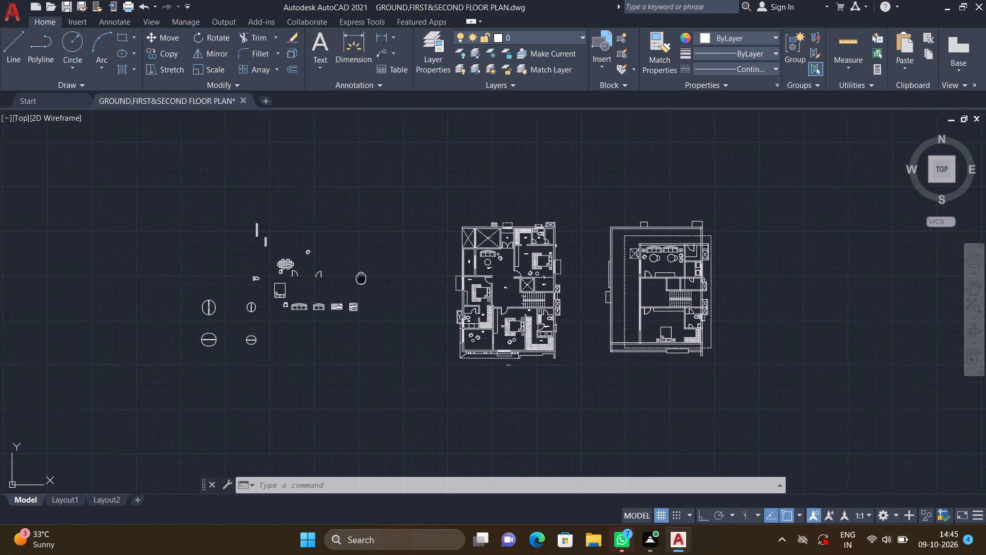
{"action": "middle_click_drag", "start_coordinate": [378, 283], "coordinate": [421, 294]}
{"action": "scroll", "coordinate": [375, 270], "scroll_direction": "up", "scroll_amount": 3}
{"action": "middle_click_drag", "start_coordinate": [375, 272], "coordinate": [413, 299]}
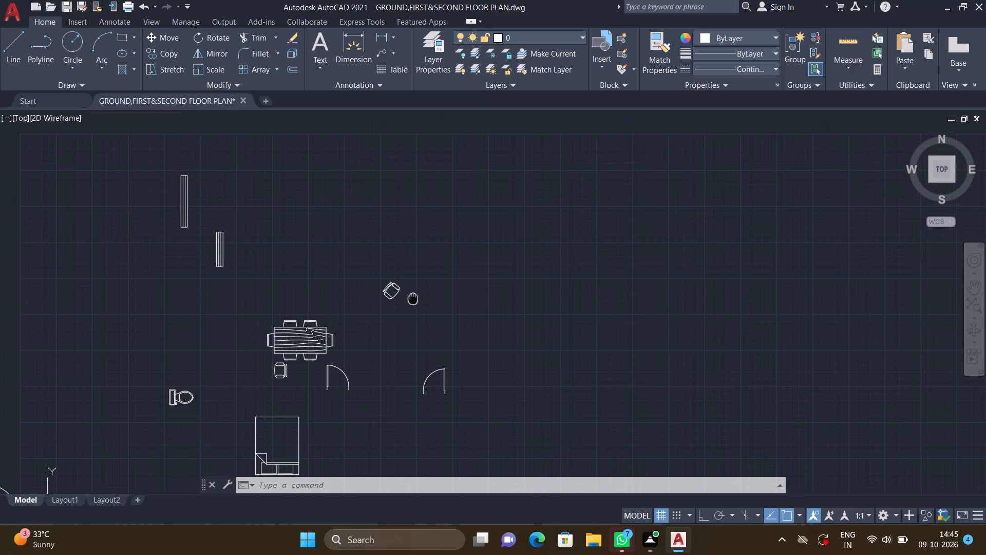
{"action": "type", "text": "ro"}
{"action": "key", "text": "Return"}
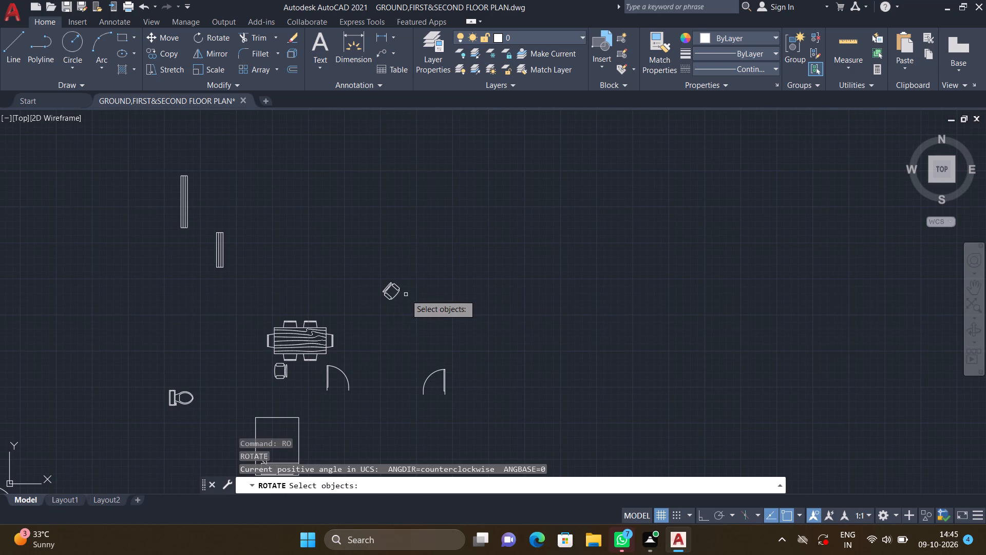
{"action": "left_click_drag", "start_coordinate": [404, 300], "coordinate": [395, 294]}
{"action": "left_click", "coordinate": [365, 273]}
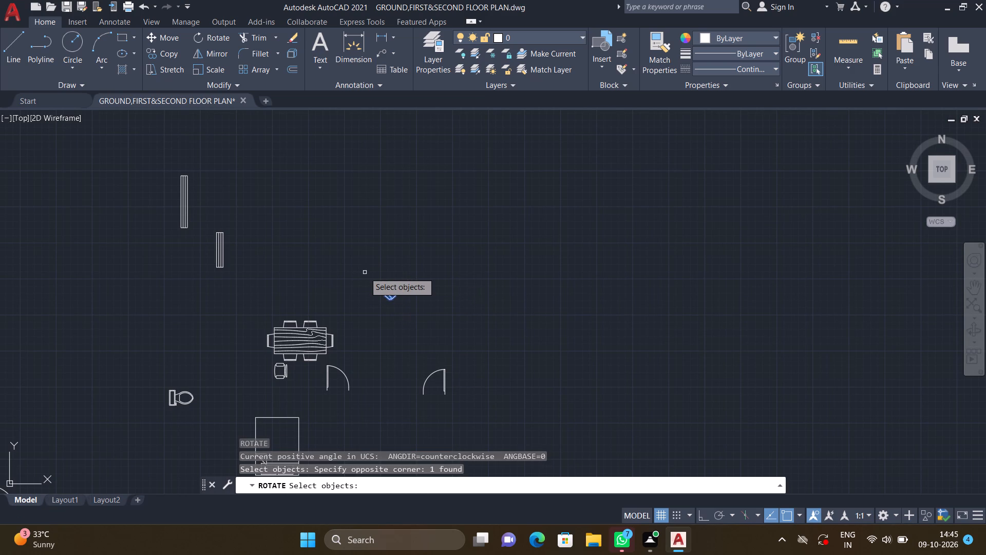
{"action": "key", "text": "Return"}
{"action": "scroll", "coordinate": [394, 292], "scroll_direction": "up", "scroll_amount": 4}
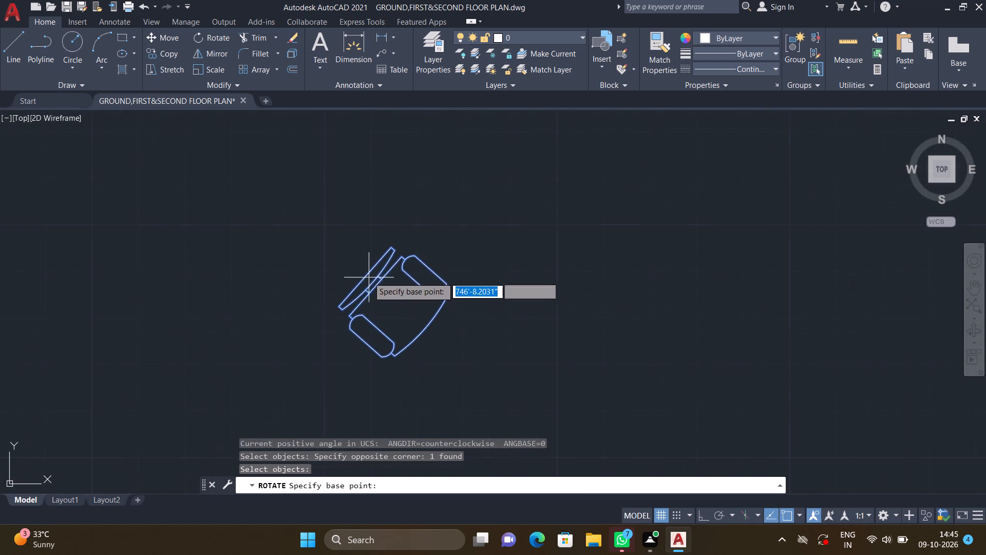
{"action": "left_click", "coordinate": [366, 275]}
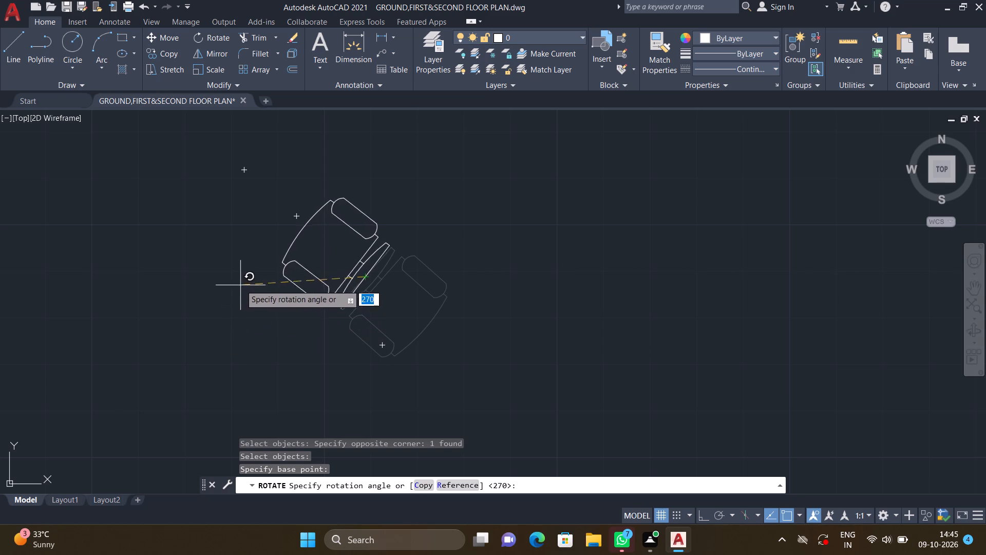
{"action": "left_click", "coordinate": [238, 256]}
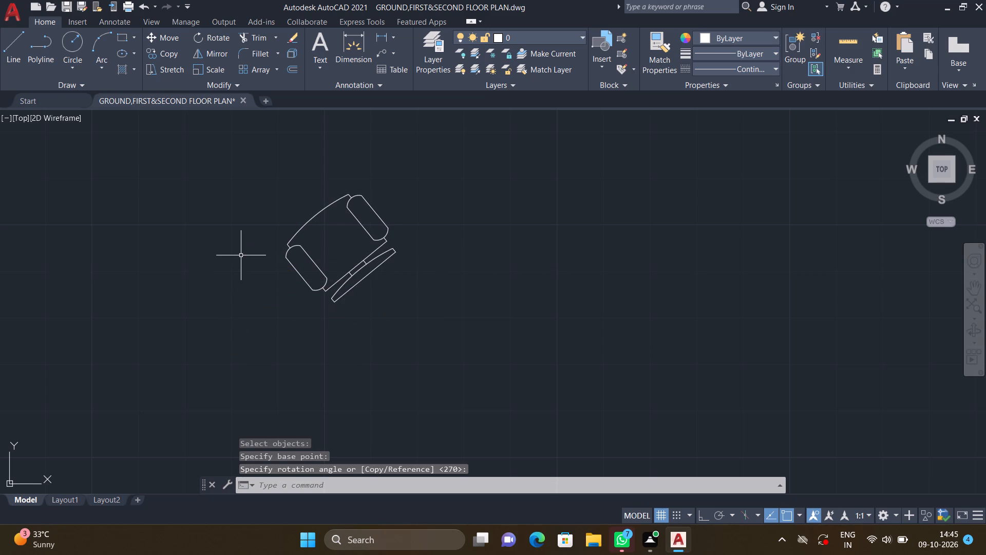
Copy the rotated armchair by its backrest into the bedroom with the new bed, in the open area between the bed and toilet wall.
{"action": "middle_click_drag", "start_coordinate": [338, 280], "coordinate": [338, 281]}
{"action": "middle_click_drag", "start_coordinate": [338, 281], "coordinate": [393, 322]}
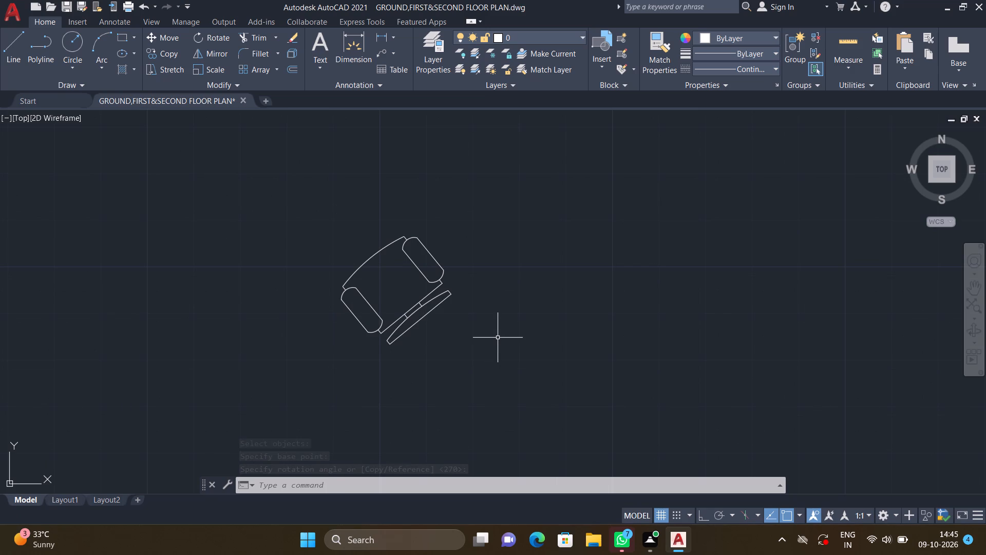
{"action": "key", "text": "c"}
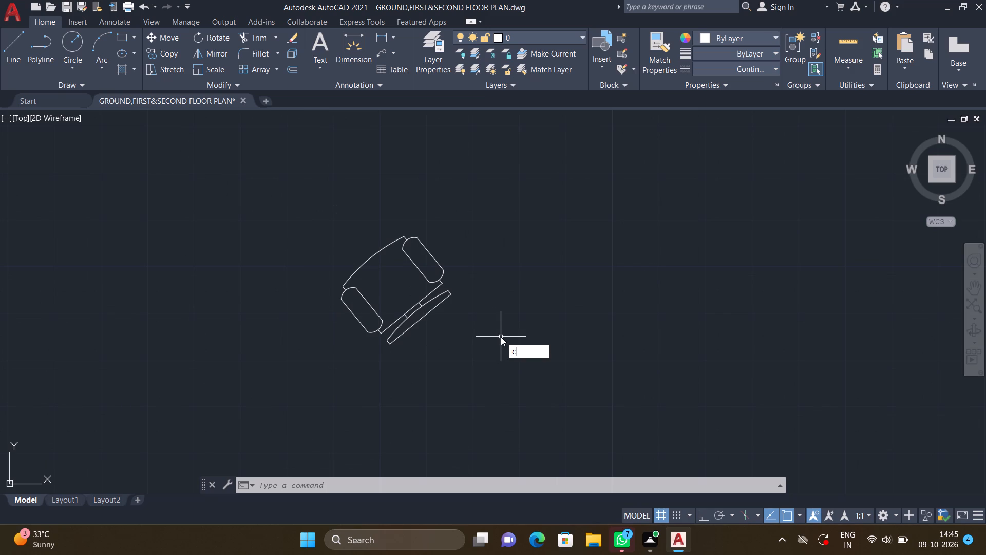
{"action": "key", "text": "o"}
{"action": "key", "text": "Return"}
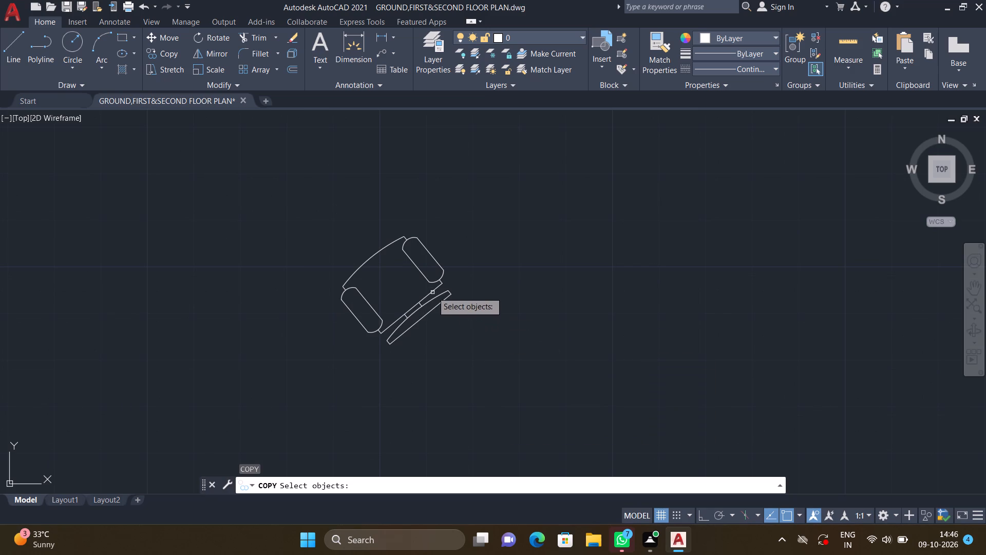
{"action": "double_click", "coordinate": [431, 289]}
{"action": "key", "text": "Return"}
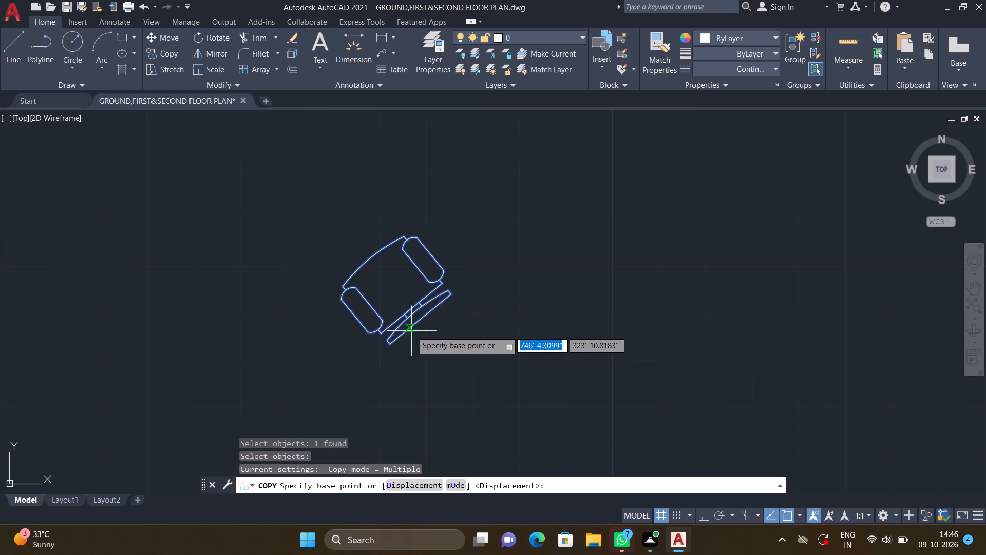
{"action": "left_click", "coordinate": [421, 317]}
{"action": "scroll", "coordinate": [538, 329], "scroll_direction": "down", "scroll_amount": 3}
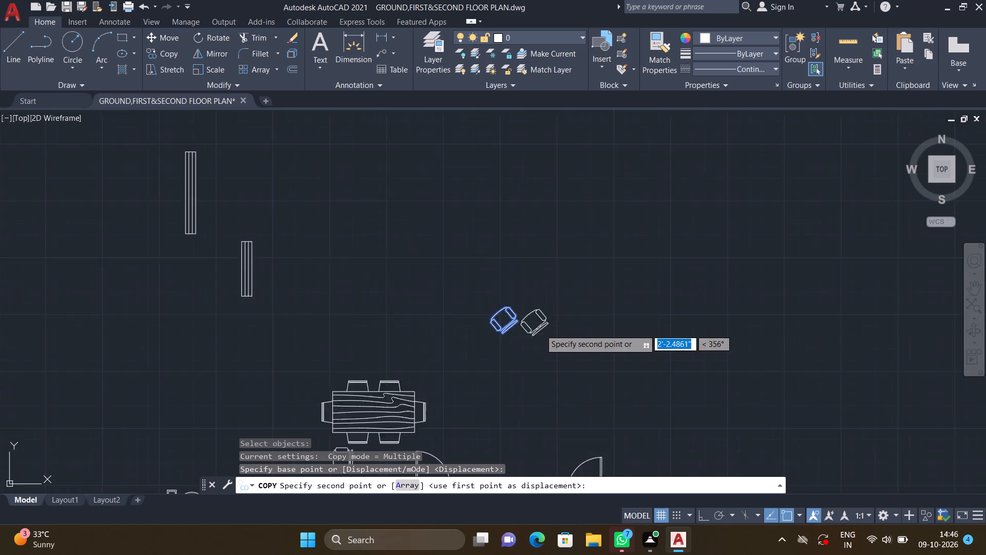
{"action": "scroll", "coordinate": [540, 329], "scroll_direction": "down", "scroll_amount": 1}
{"action": "middle_click_drag", "start_coordinate": [639, 369], "coordinate": [418, 239]}
{"action": "scroll", "coordinate": [377, 232], "scroll_direction": "down", "scroll_amount": 3}
{"action": "middle_click_drag", "start_coordinate": [567, 338], "coordinate": [431, 277]}
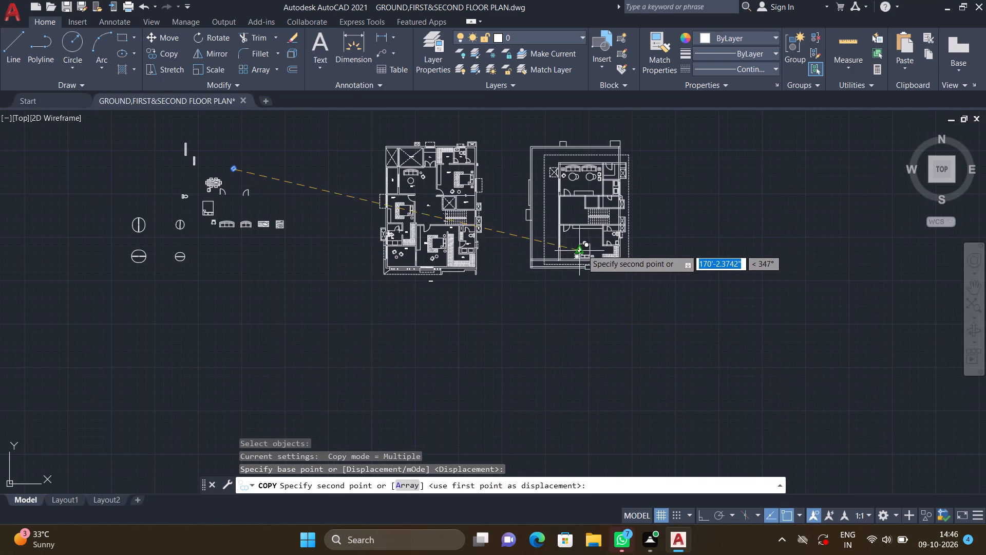
{"action": "scroll", "coordinate": [590, 244], "scroll_direction": "up", "scroll_amount": 2}
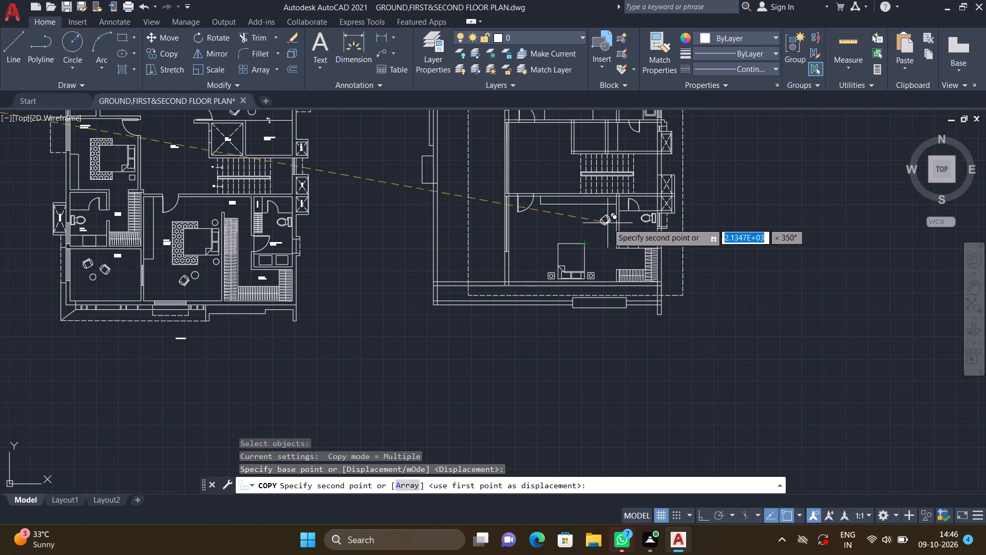
{"action": "scroll", "coordinate": [608, 223], "scroll_direction": "up", "scroll_amount": 3}
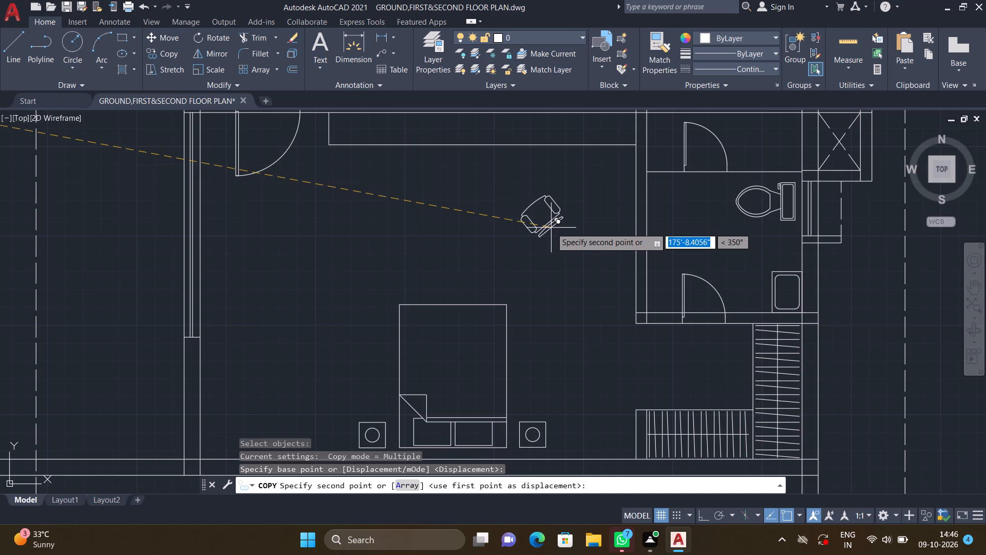
{"action": "double_click", "coordinate": [562, 237]}
{"action": "key", "text": "Return"}
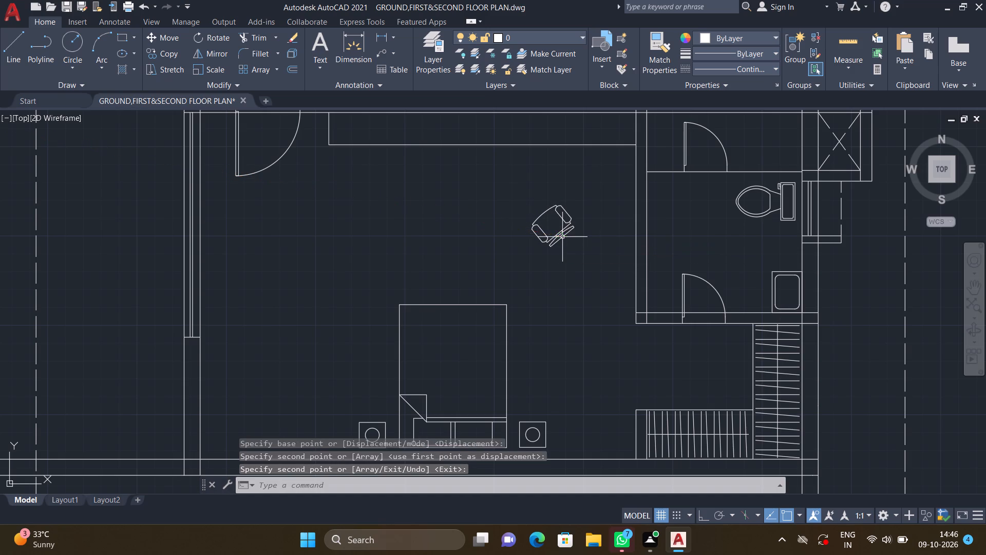
Draw a round side table of about 6" radius just above and right of the copied armchair in the bedroom.
{"action": "scroll", "coordinate": [494, 251], "scroll_direction": "down", "scroll_amount": 3}
{"action": "scroll", "coordinate": [301, 244], "scroll_direction": "down", "scroll_amount": 4}
{"action": "middle_click_drag", "start_coordinate": [301, 244], "coordinate": [381, 265]}
{"action": "middle_click_drag", "start_coordinate": [240, 260], "coordinate": [391, 261]}
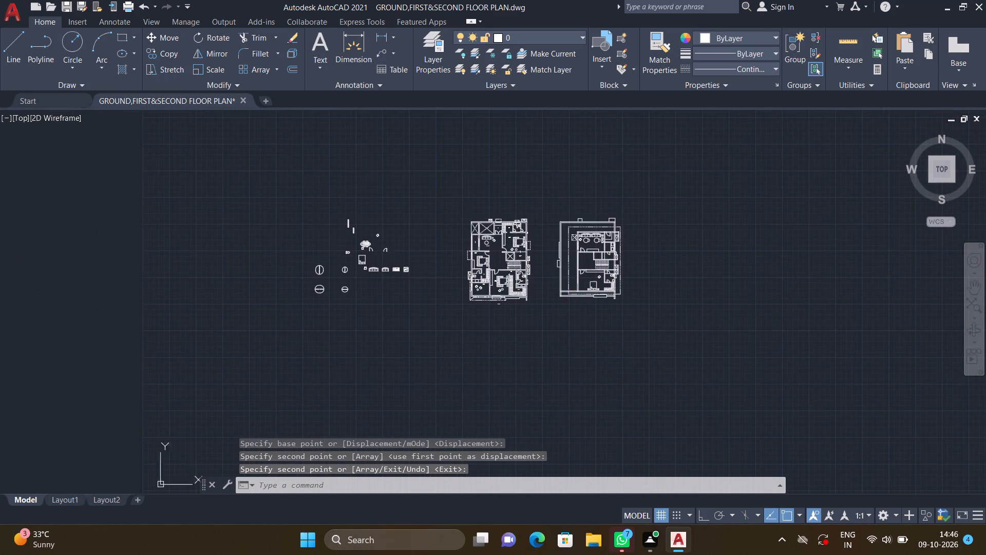
{"action": "scroll", "coordinate": [603, 290], "scroll_direction": "up", "scroll_amount": 2}
{"action": "scroll", "coordinate": [608, 240], "scroll_direction": "up", "scroll_amount": 3}
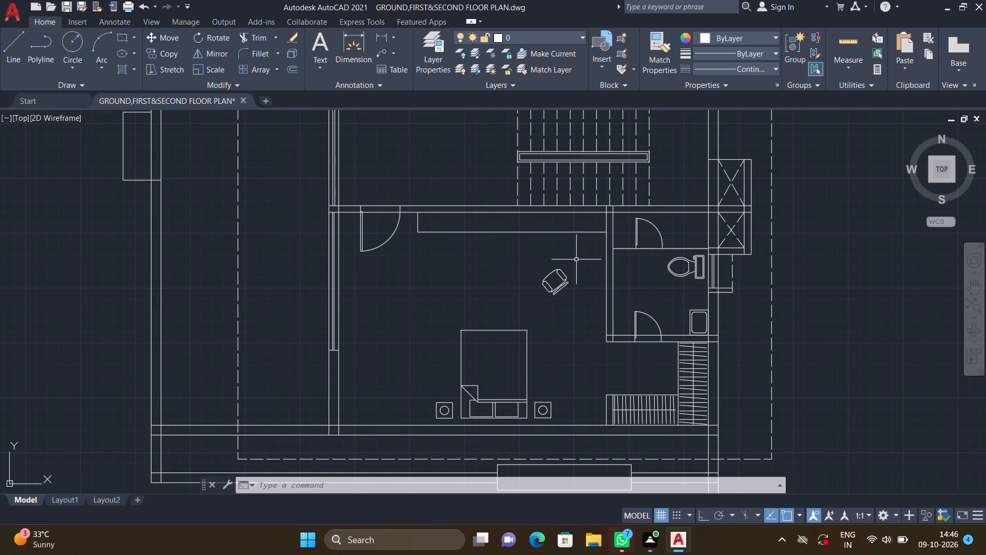
{"action": "key", "text": "c"}
{"action": "key", "text": "Return"}
{"action": "scroll", "coordinate": [576, 260], "scroll_direction": "up", "scroll_amount": 2}
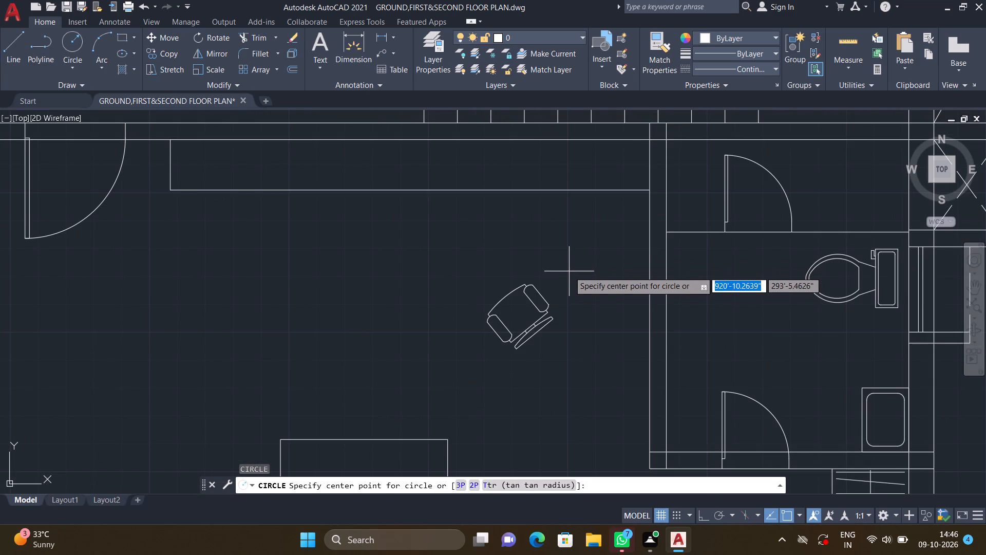
{"action": "left_click", "coordinate": [574, 263]}
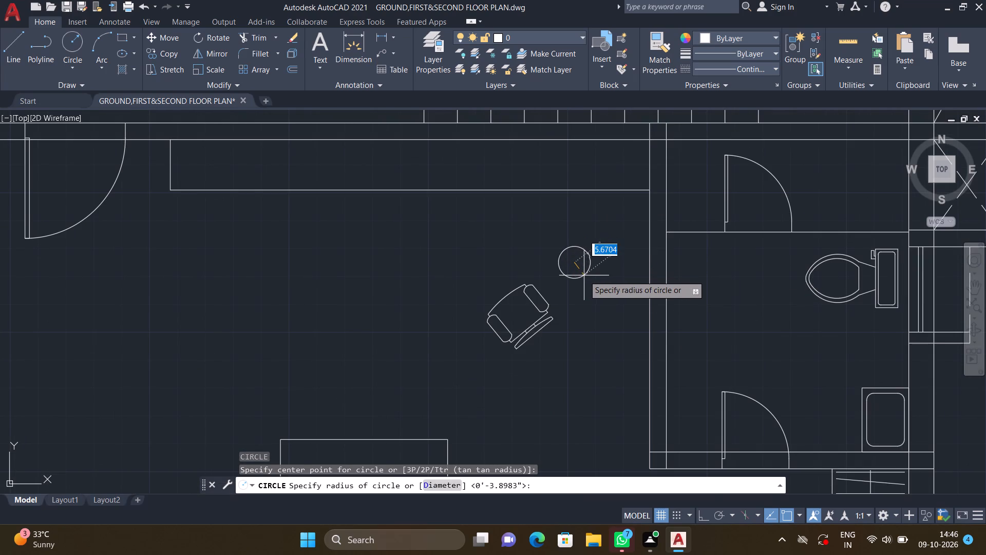
{"action": "left_click", "coordinate": [584, 276]}
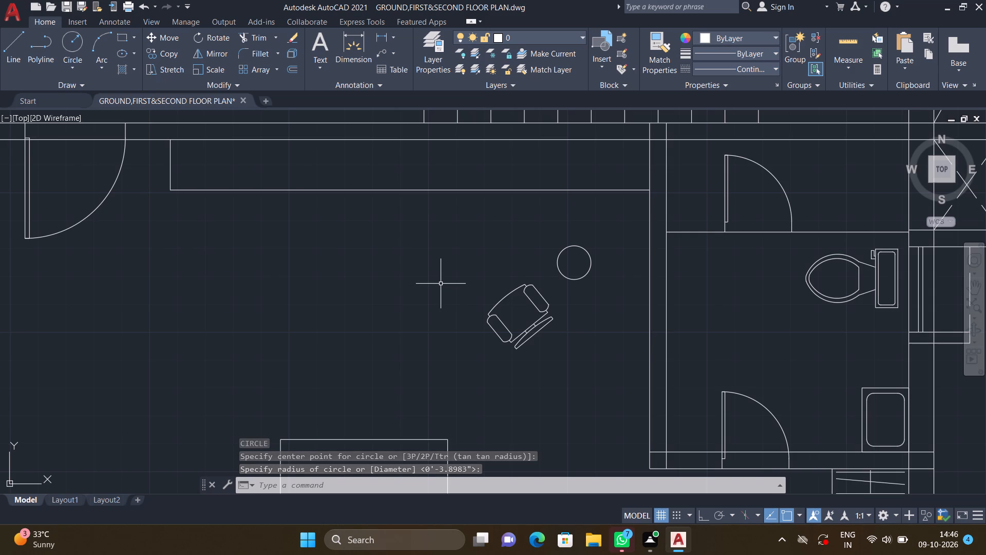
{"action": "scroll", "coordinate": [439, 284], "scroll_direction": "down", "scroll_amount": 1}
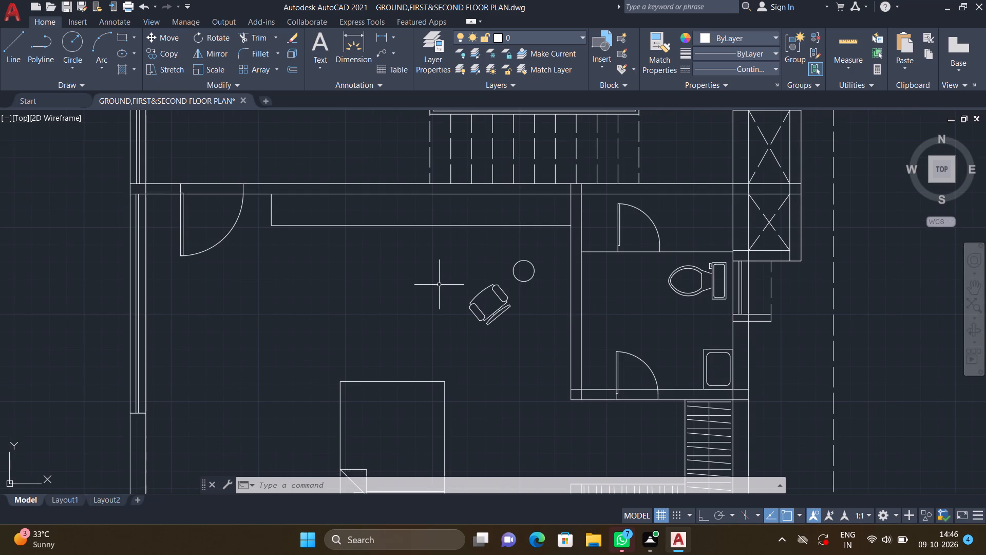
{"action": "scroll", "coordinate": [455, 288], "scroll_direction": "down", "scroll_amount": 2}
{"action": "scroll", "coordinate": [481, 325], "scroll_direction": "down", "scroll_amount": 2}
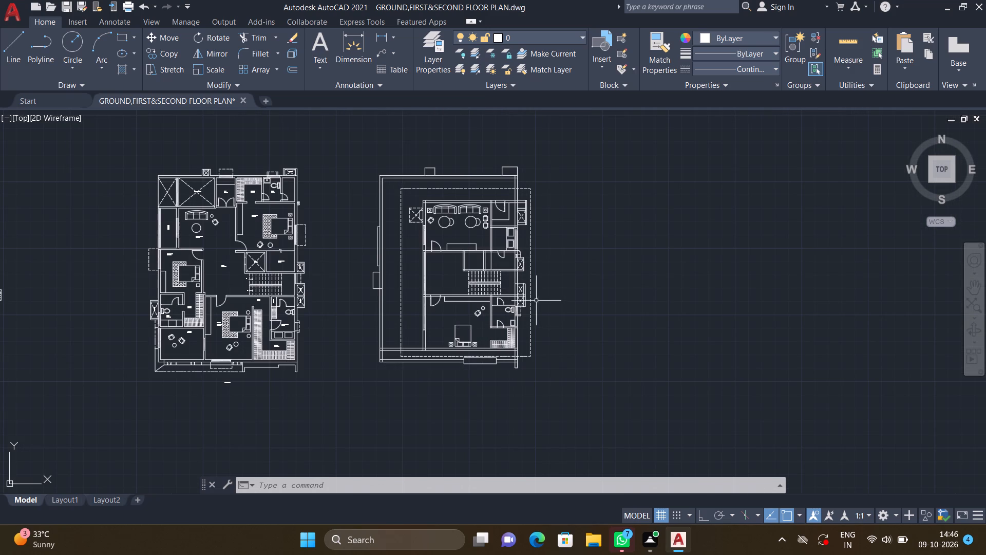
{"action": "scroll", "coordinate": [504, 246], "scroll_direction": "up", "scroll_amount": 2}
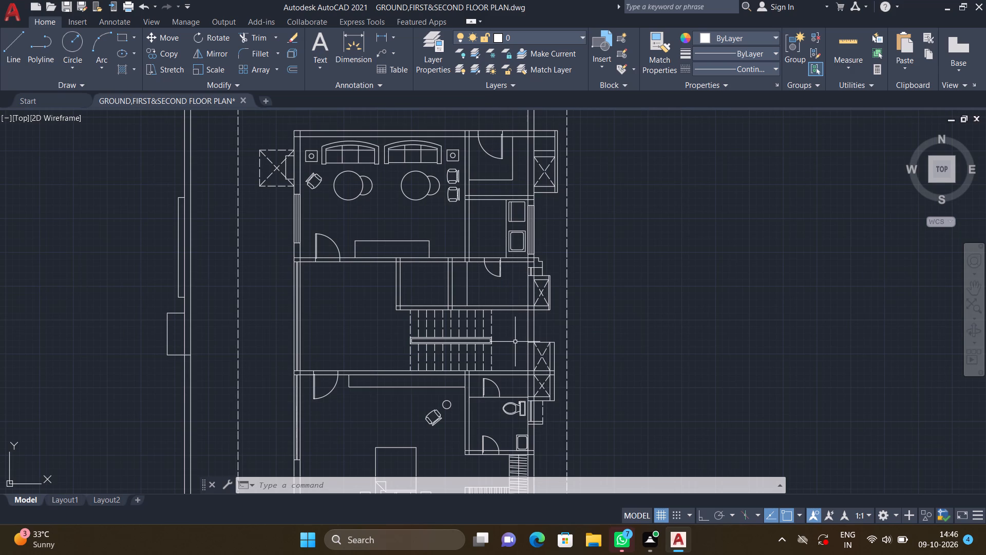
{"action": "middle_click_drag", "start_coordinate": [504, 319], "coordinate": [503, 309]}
Copy the toilet by its cistern's upper right corner into the small toilet above the staircase, beside the right wall and door.
{"action": "middle_click_drag", "start_coordinate": [503, 309], "coordinate": [504, 273]}
{"action": "scroll", "coordinate": [529, 377], "scroll_direction": "up", "scroll_amount": 4}
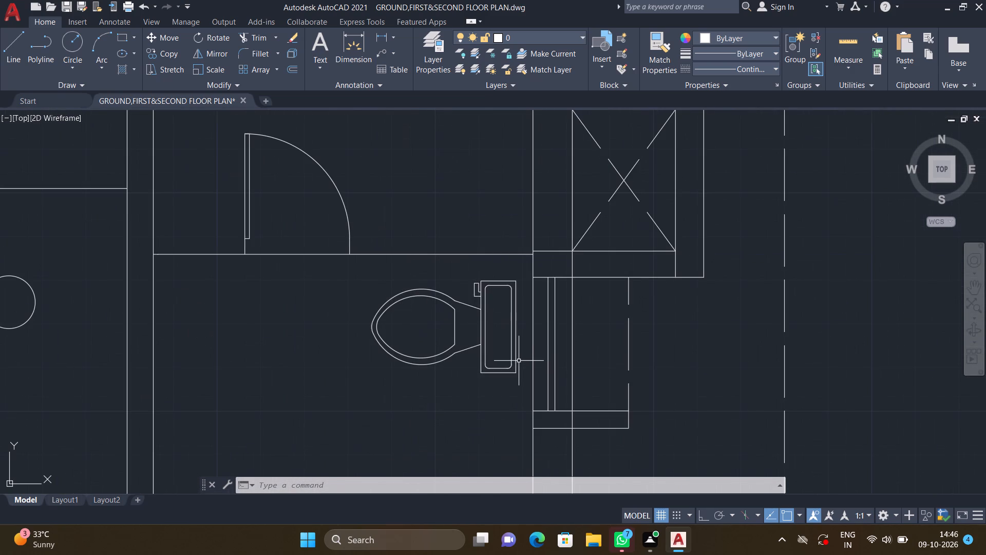
{"action": "key", "text": "c"}
{"action": "key", "text": "o"}
{"action": "key", "text": "Return"}
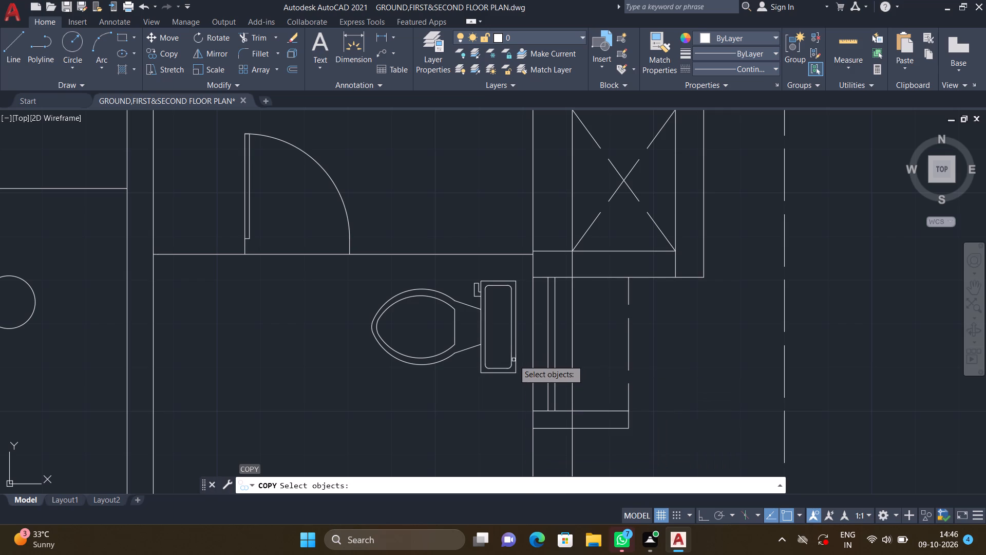
{"action": "double_click", "coordinate": [511, 354]}
{"action": "key", "text": "Return"}
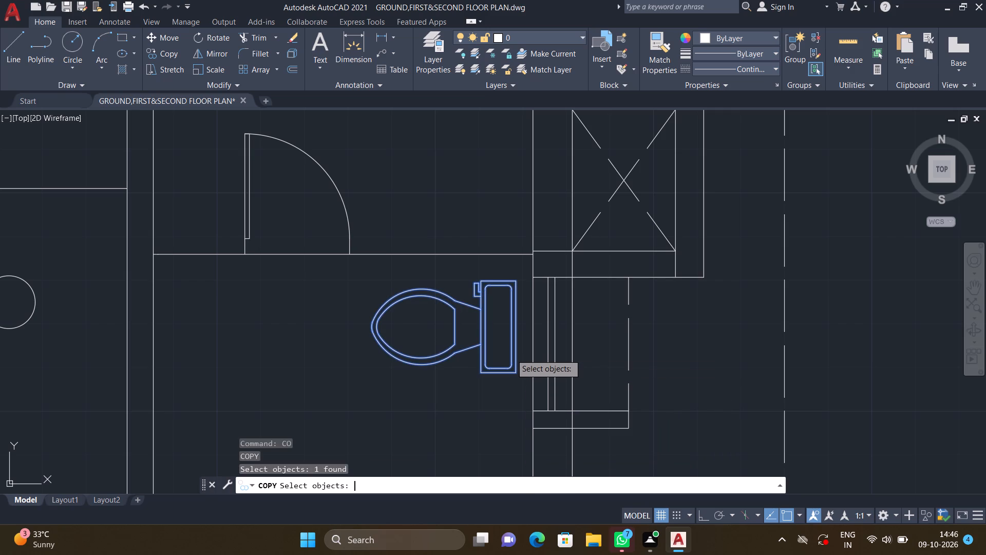
{"action": "scroll", "coordinate": [531, 244], "scroll_direction": "up", "scroll_amount": 1}
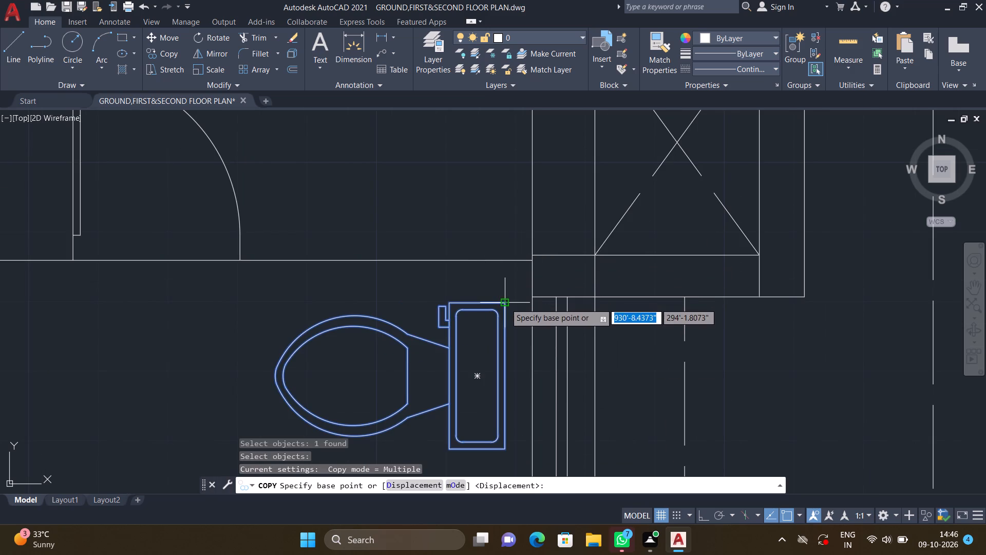
{"action": "left_click", "coordinate": [505, 303]}
{"action": "scroll", "coordinate": [576, 220], "scroll_direction": "down", "scroll_amount": 4}
{"action": "middle_click_drag", "start_coordinate": [571, 195], "coordinate": [584, 334]}
{"action": "scroll", "coordinate": [585, 347], "scroll_direction": "down", "scroll_amount": 2}
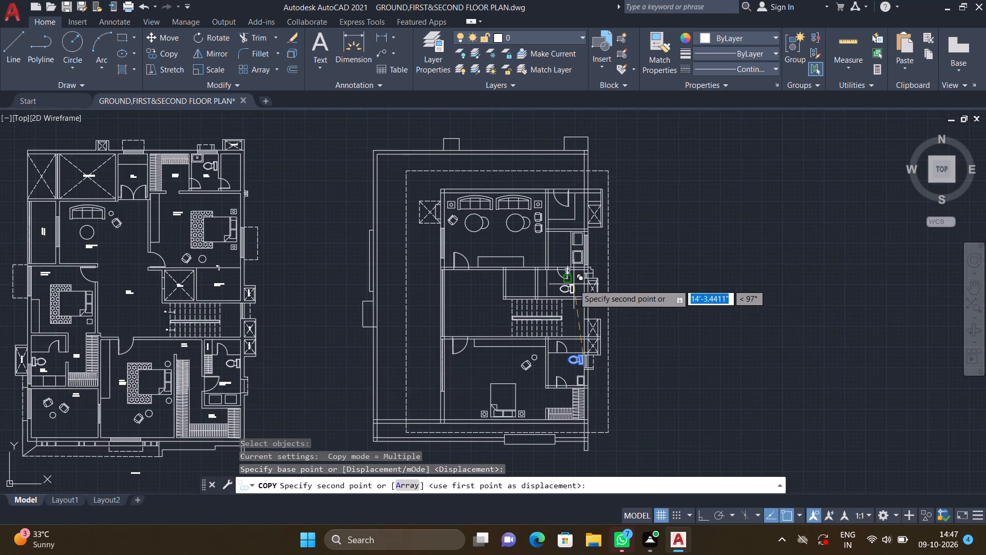
{"action": "scroll", "coordinate": [574, 284], "scroll_direction": "up", "scroll_amount": 2}
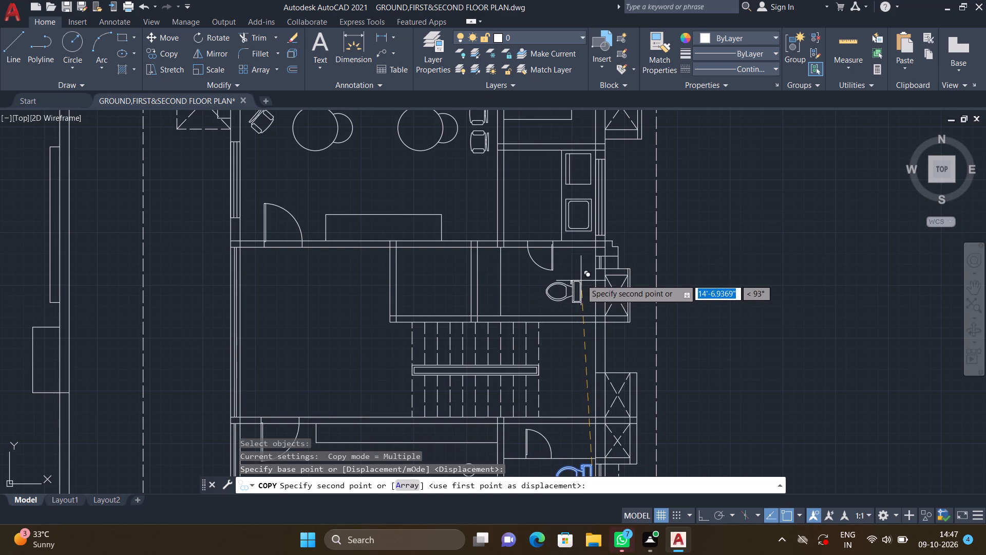
{"action": "scroll", "coordinate": [592, 260], "scroll_direction": "up", "scroll_amount": 3}
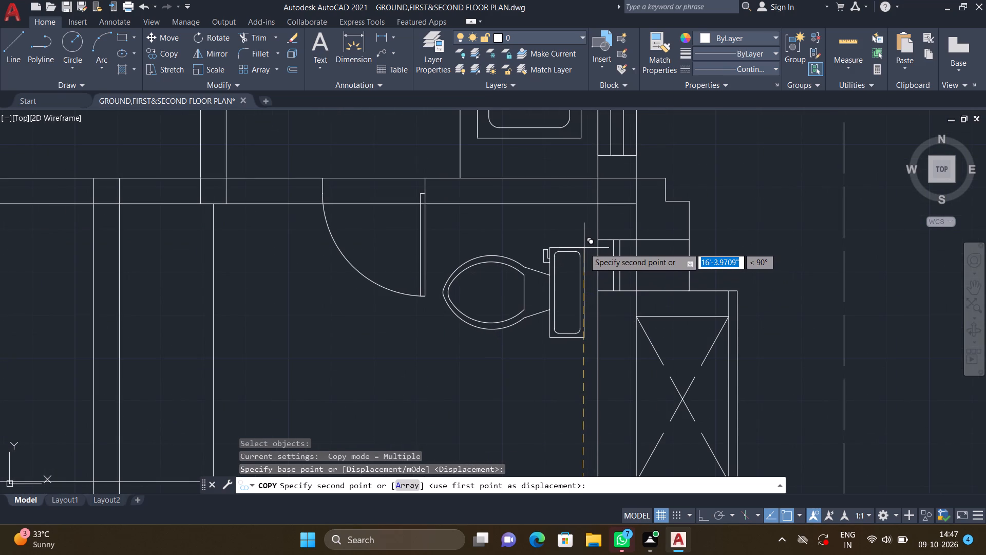
{"action": "scroll", "coordinate": [588, 242], "scroll_direction": "up", "scroll_amount": 1}
{"action": "left_click", "coordinate": [588, 242]}
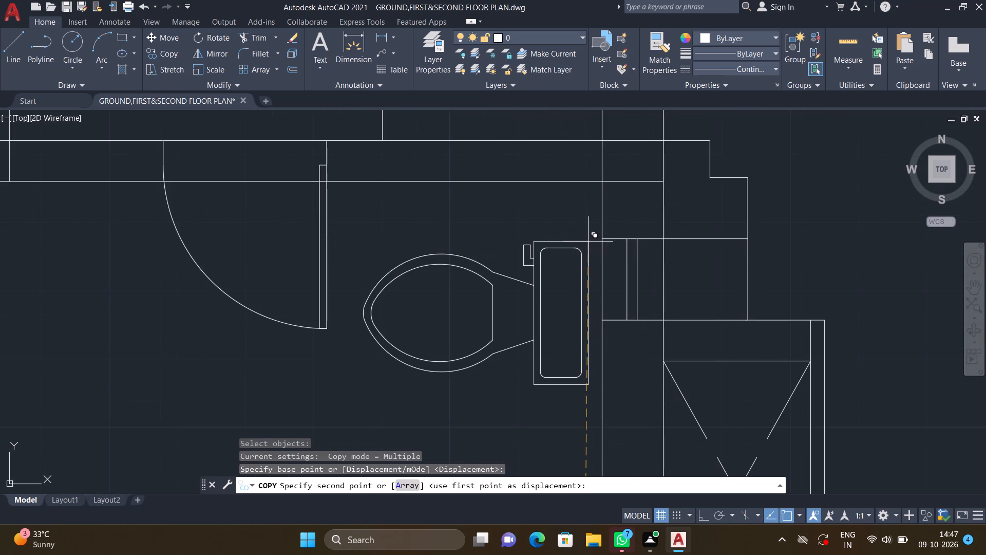
{"action": "key", "text": "Return"}
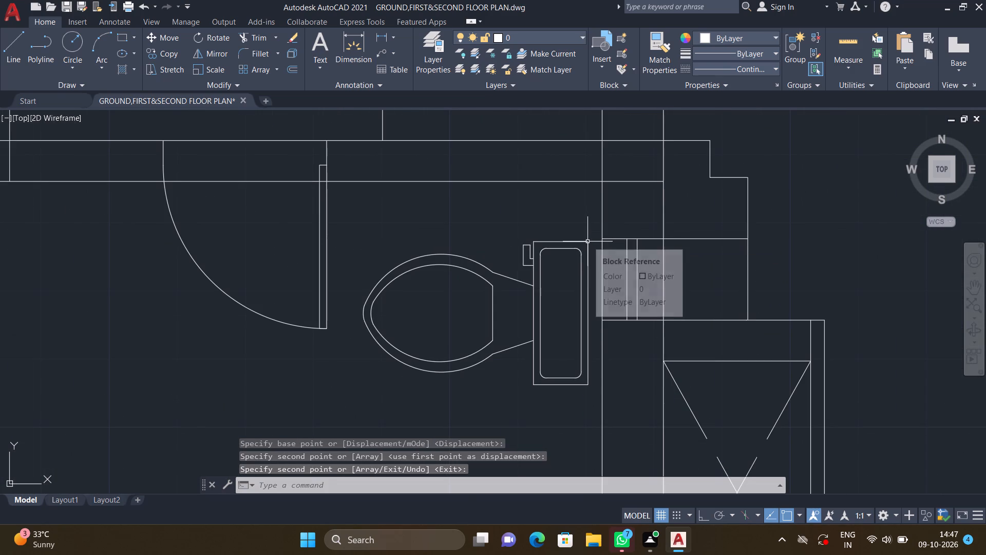
Draw a washbasin rectangle about 3' wide and 1'-11" deep against the lower wall of the toilet above the staircase.
{"action": "scroll", "coordinate": [587, 242], "scroll_direction": "down", "scroll_amount": 3}
{"action": "middle_click_drag", "start_coordinate": [529, 299], "coordinate": [540, 278]}
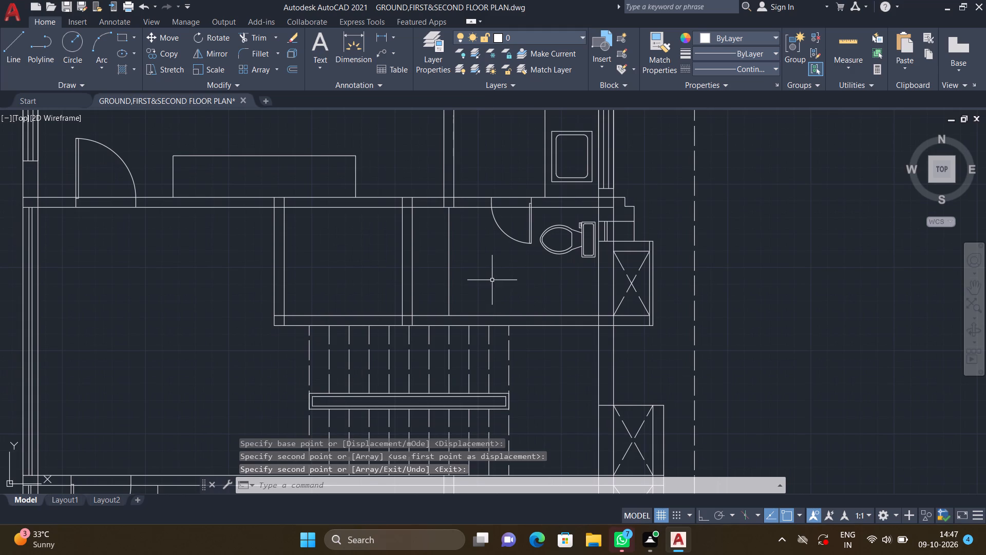
{"action": "middle_click_drag", "start_coordinate": [500, 284], "coordinate": [544, 272]}
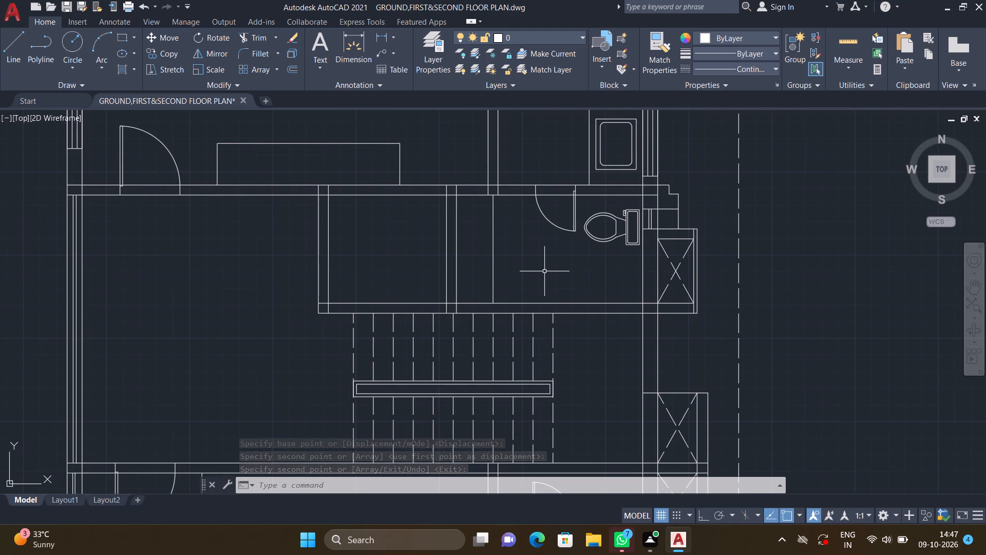
{"action": "type", "text": "re"}
{"action": "key", "text": "c"}
{"action": "key", "text": "Return"}
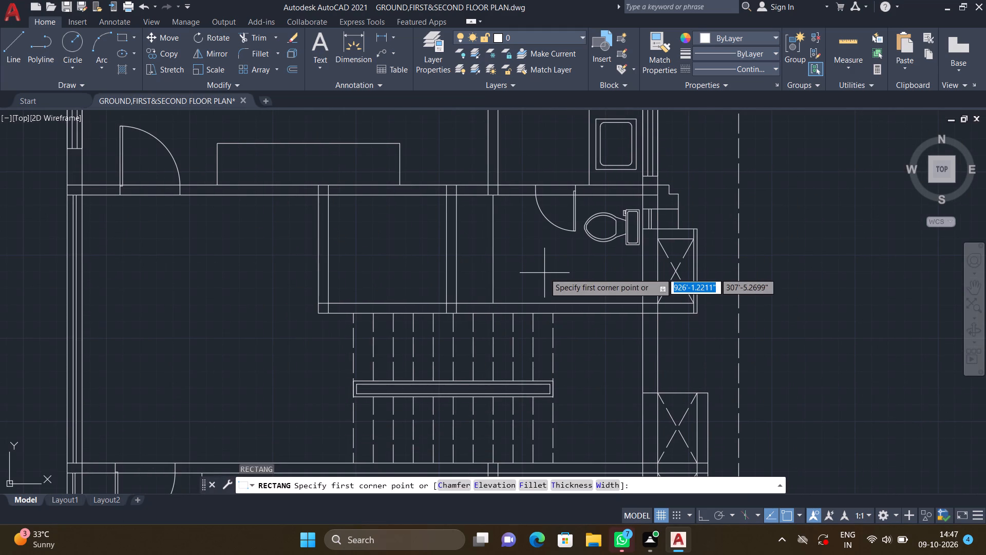
{"action": "scroll", "coordinate": [528, 305], "scroll_direction": "up", "scroll_amount": 2}
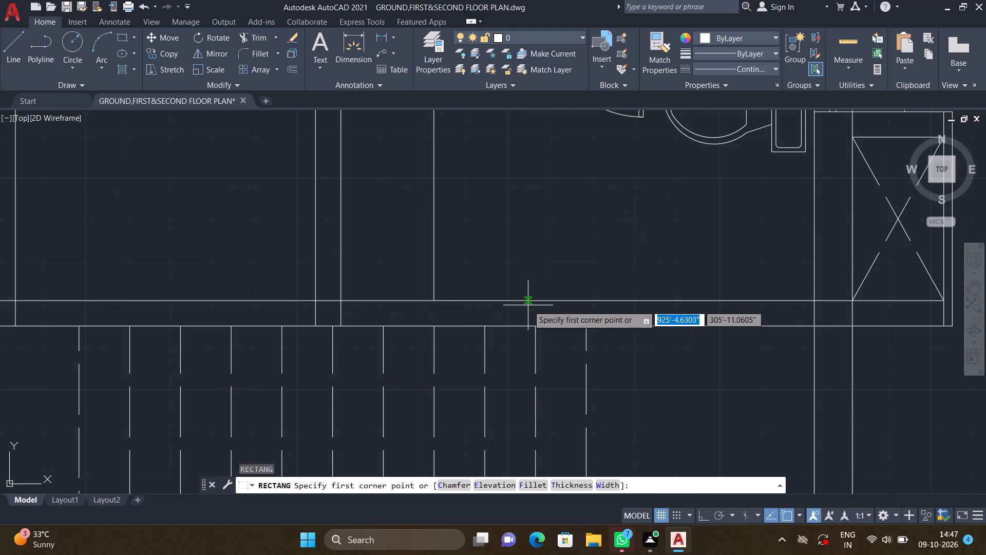
{"action": "double_click", "coordinate": [501, 301]}
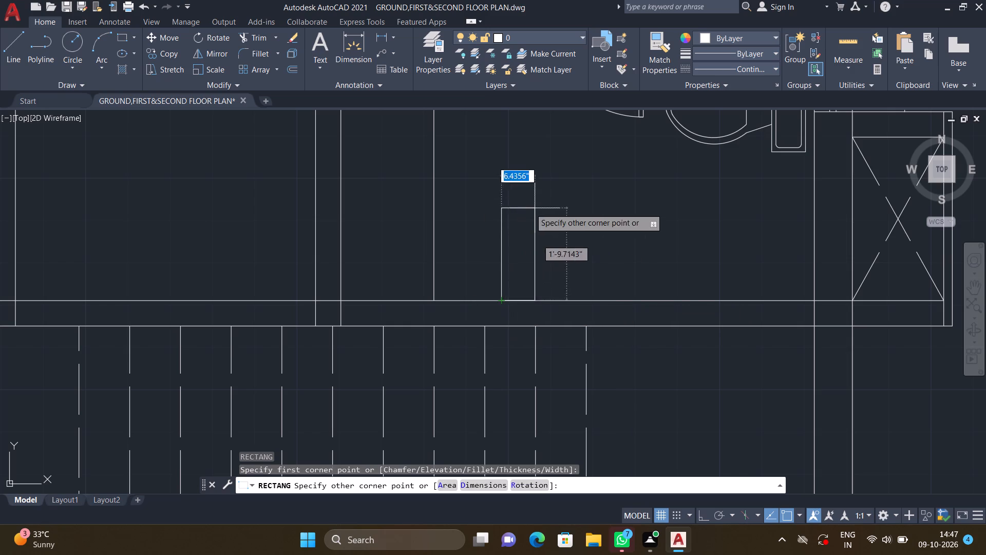
{"action": "scroll", "coordinate": [551, 208], "scroll_direction": "down", "scroll_amount": 1}
{"action": "middle_click_drag", "start_coordinate": [579, 198], "coordinate": [529, 196]}
{"action": "middle_click_drag", "start_coordinate": [551, 194], "coordinate": [548, 237]}
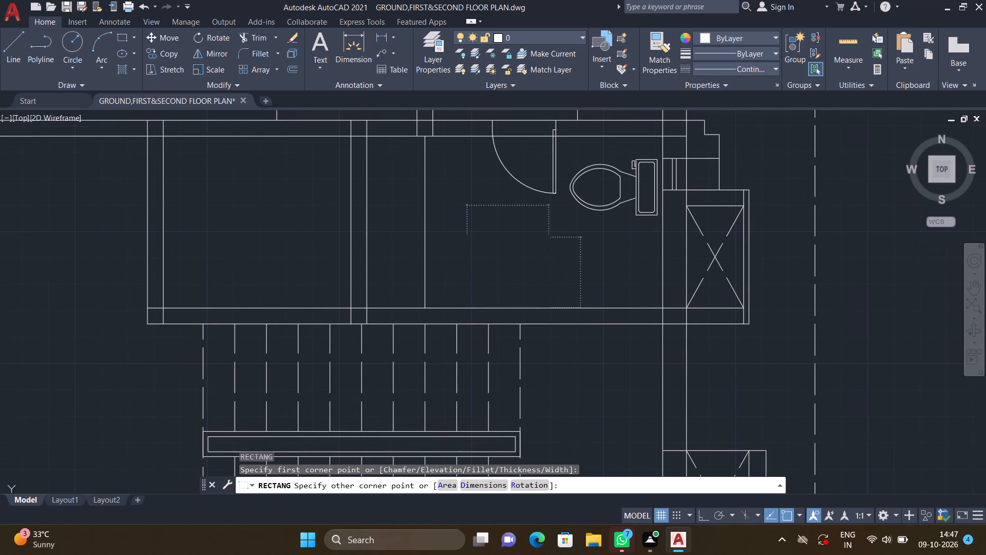
{"action": "scroll", "coordinate": [567, 234], "scroll_direction": "up", "scroll_amount": 1}
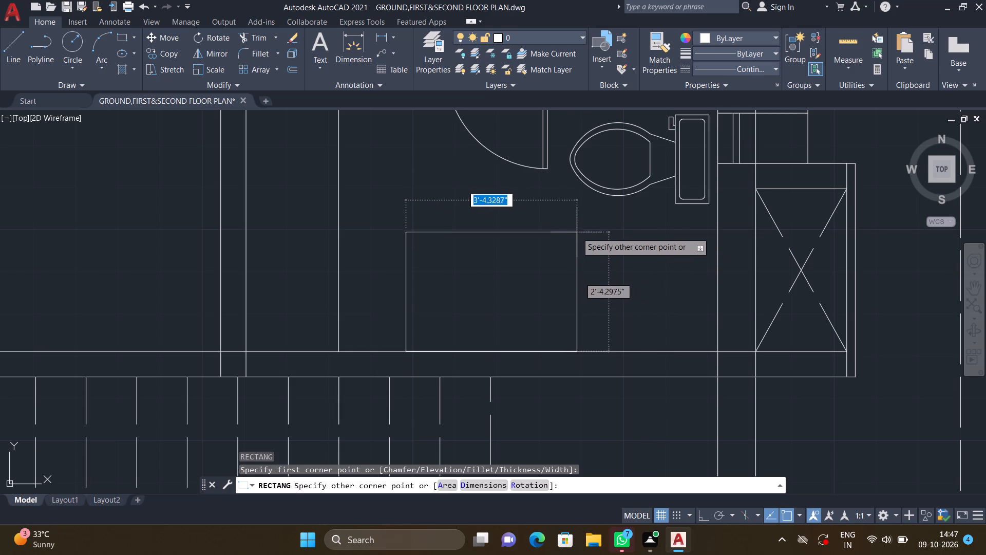
{"action": "middle_click_drag", "start_coordinate": [578, 234], "coordinate": [613, 257]}
{"action": "scroll", "coordinate": [614, 257], "scroll_direction": "up", "scroll_amount": 2}
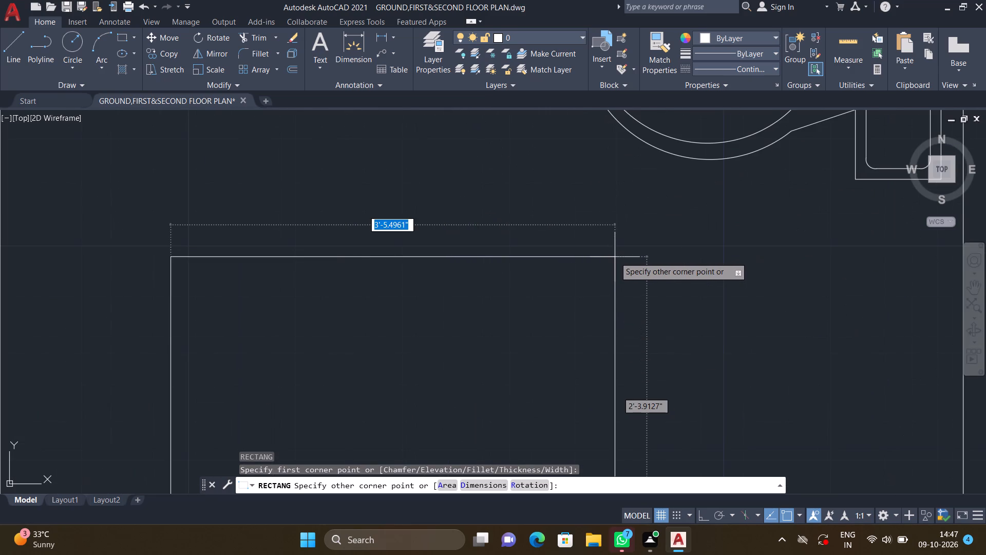
{"action": "scroll", "coordinate": [615, 257], "scroll_direction": "down", "scroll_amount": 1}
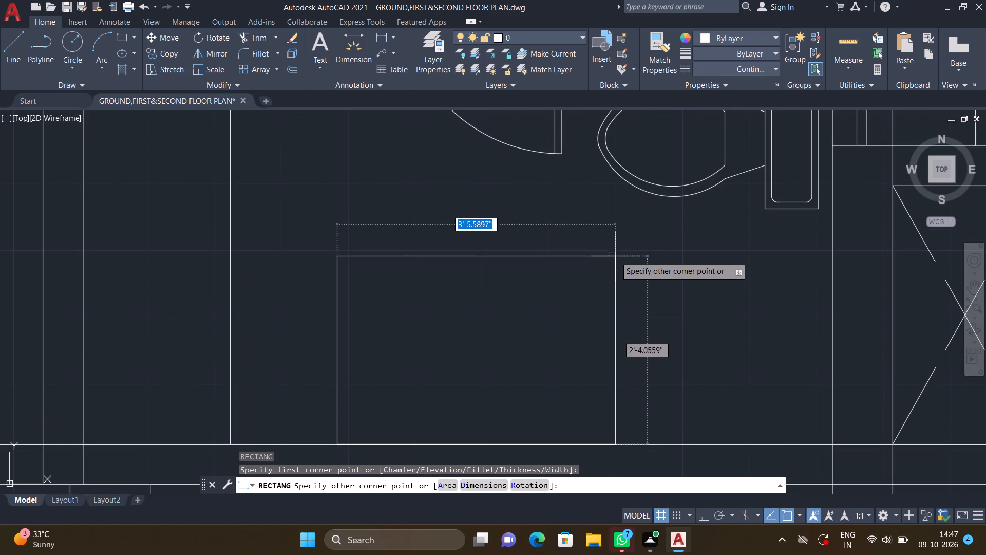
{"action": "middle_click_drag", "start_coordinate": [619, 264], "coordinate": [610, 226]}
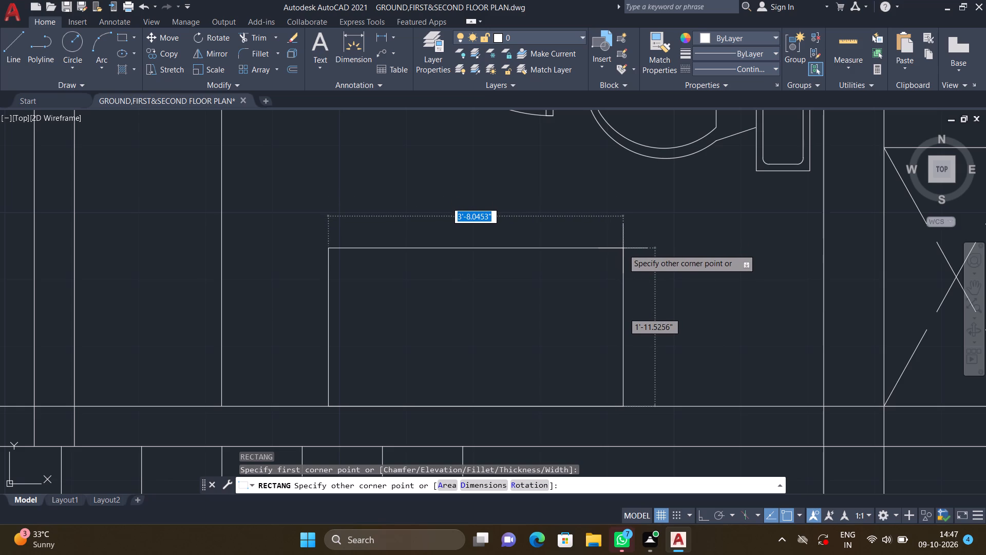
{"action": "left_click", "coordinate": [568, 251]}
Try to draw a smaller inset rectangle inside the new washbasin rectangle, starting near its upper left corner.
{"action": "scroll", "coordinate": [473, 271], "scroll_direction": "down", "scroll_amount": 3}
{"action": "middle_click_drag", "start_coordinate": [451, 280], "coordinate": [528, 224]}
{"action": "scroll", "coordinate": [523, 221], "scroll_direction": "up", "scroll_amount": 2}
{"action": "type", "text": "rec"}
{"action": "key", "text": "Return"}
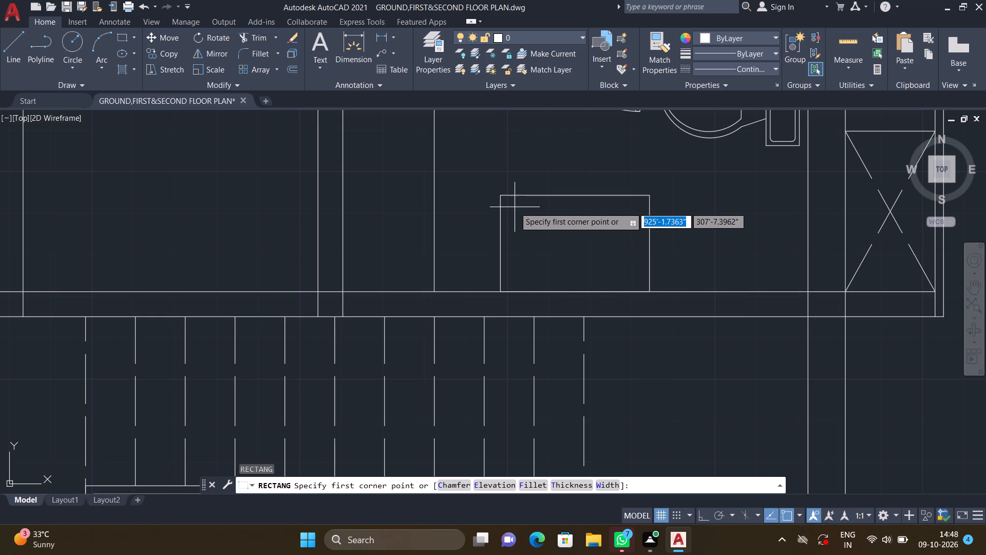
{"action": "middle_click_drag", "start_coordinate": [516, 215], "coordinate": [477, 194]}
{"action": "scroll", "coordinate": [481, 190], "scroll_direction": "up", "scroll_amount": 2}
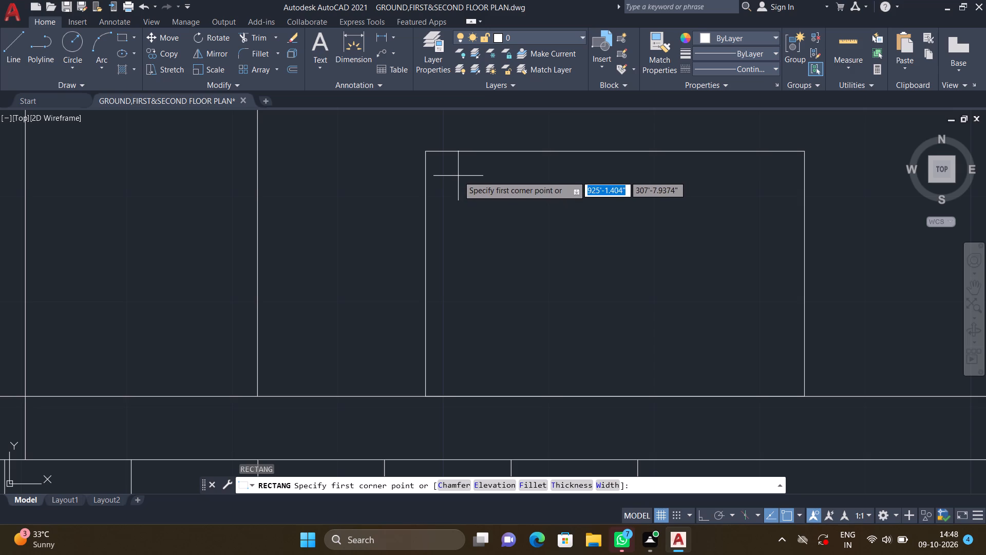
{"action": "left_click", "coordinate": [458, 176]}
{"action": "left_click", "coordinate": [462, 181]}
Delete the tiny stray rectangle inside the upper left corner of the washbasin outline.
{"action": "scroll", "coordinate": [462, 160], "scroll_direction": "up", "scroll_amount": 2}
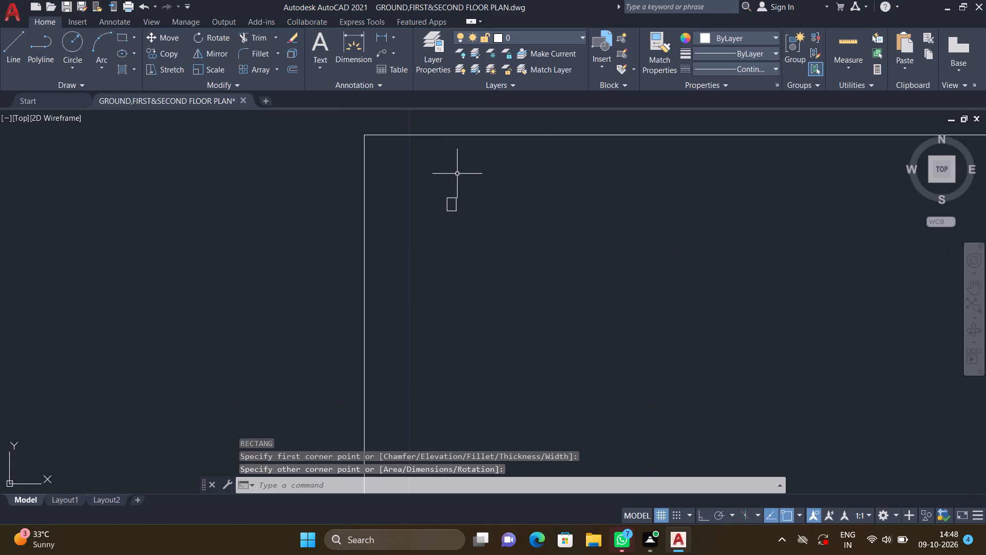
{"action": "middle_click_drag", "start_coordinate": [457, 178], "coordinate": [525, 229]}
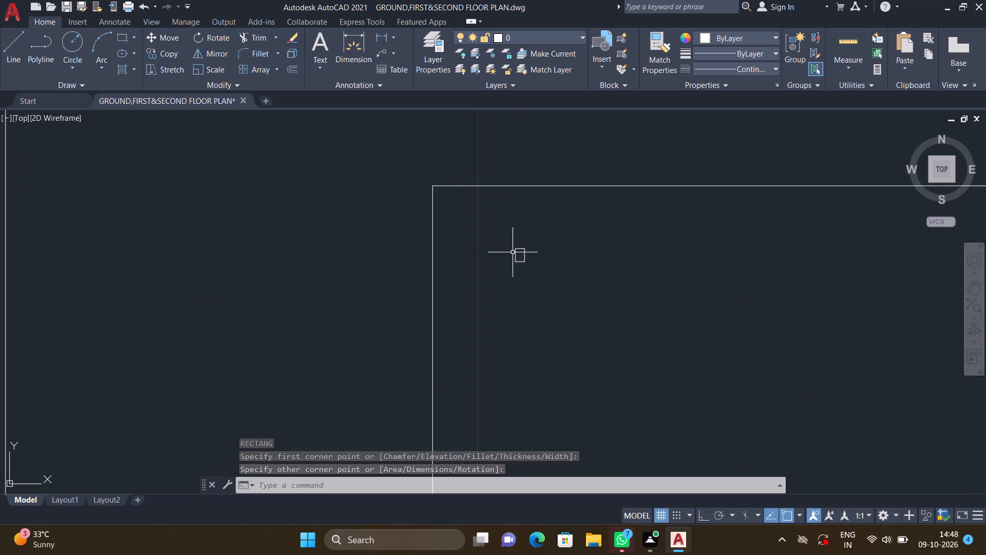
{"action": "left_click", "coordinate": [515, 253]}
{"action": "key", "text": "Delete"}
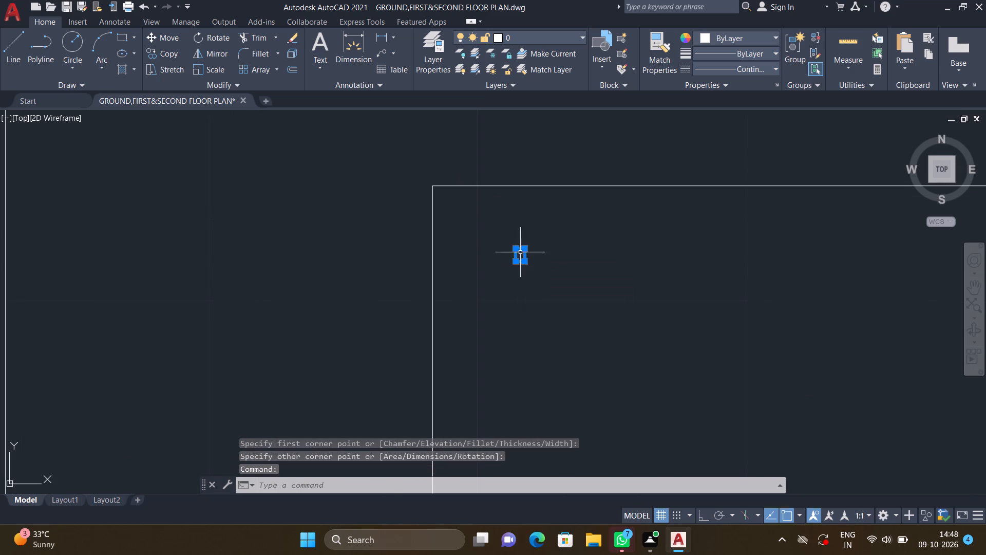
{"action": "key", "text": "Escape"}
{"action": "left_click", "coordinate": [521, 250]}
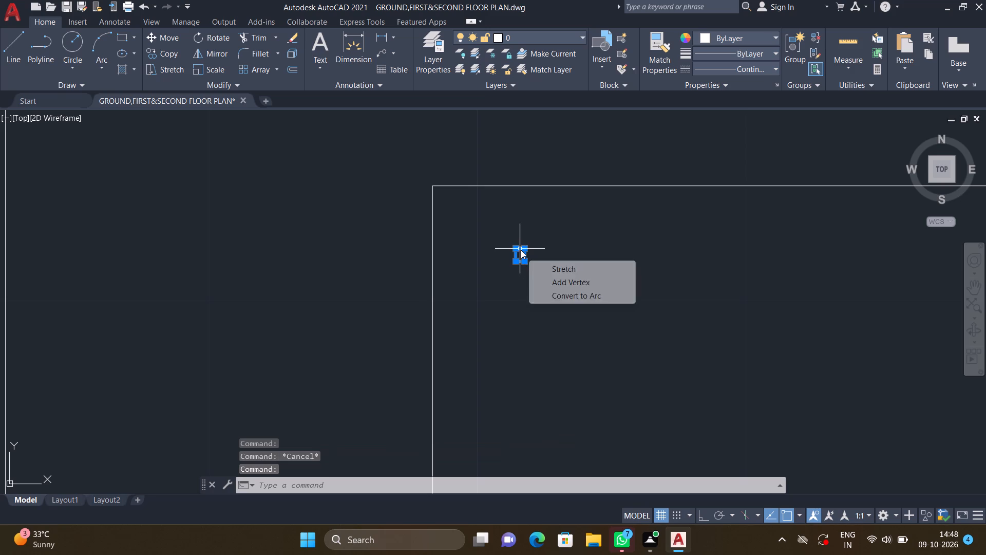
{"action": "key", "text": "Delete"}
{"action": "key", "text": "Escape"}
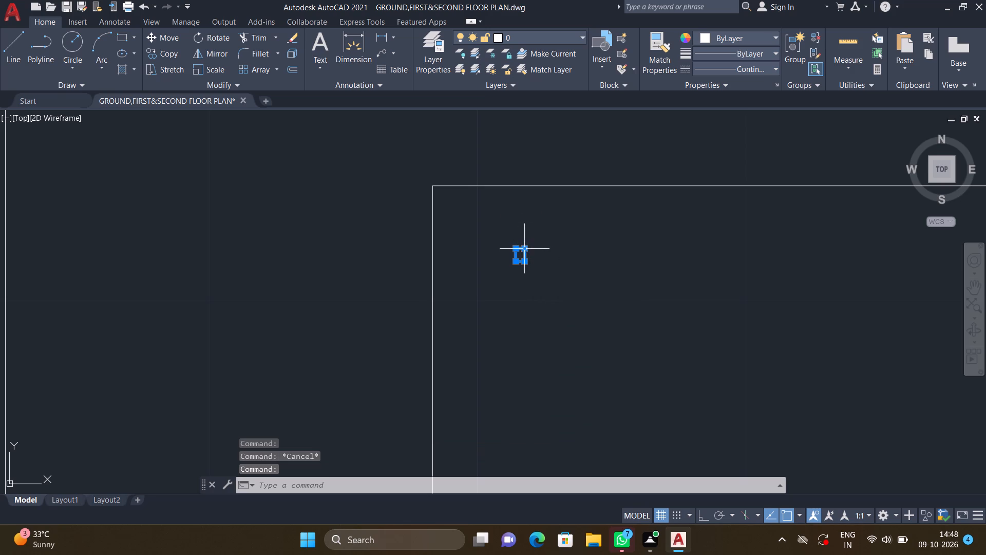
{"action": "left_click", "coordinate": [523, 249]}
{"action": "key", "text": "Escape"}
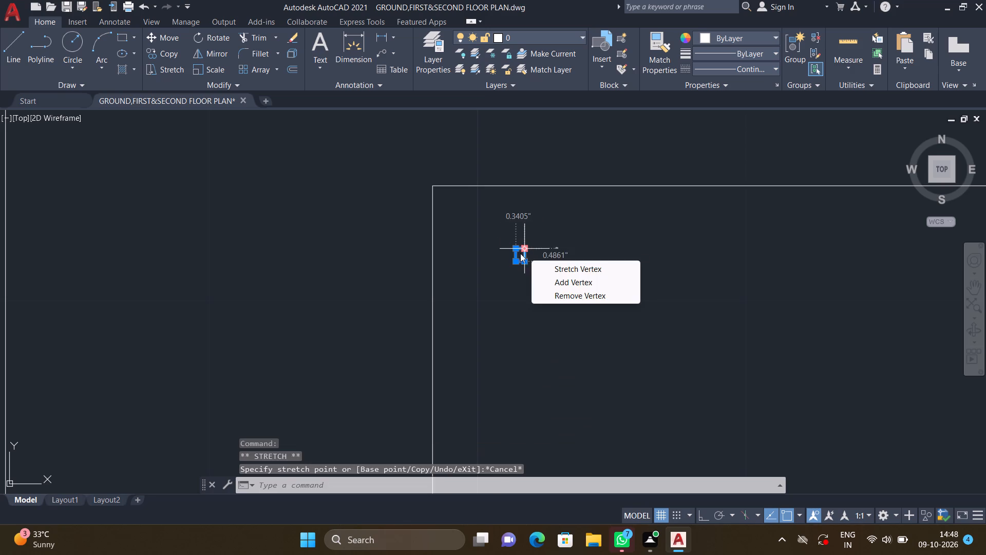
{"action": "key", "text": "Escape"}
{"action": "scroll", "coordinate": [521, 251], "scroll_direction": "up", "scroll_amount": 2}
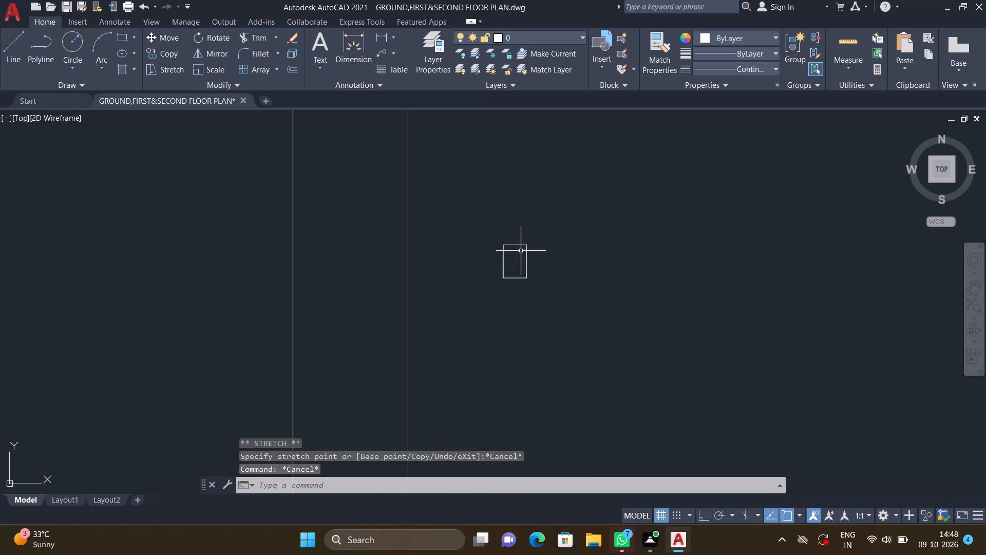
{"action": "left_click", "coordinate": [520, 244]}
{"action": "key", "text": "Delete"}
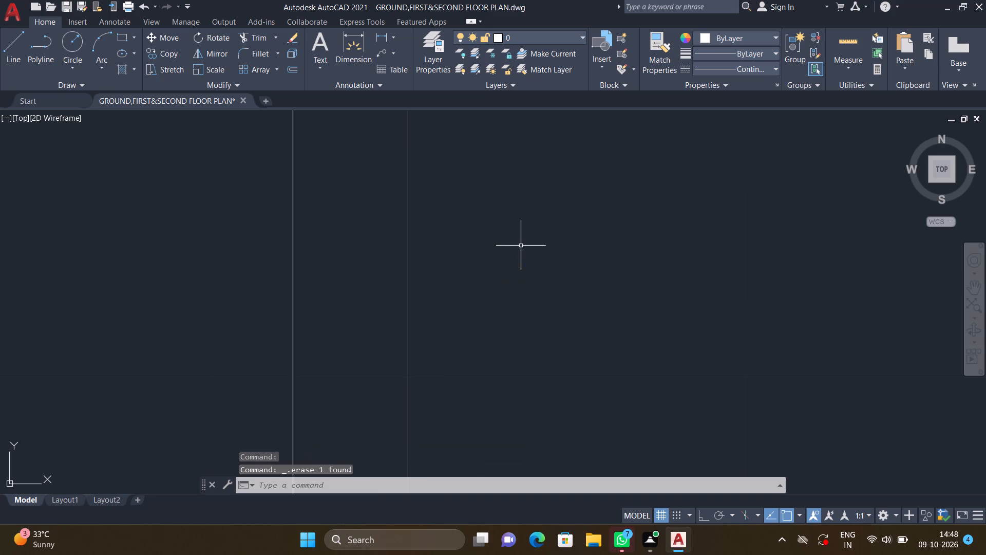
Draw an inner basin rectangle about 2'-6" by 1'-6", inset evenly inside the washbasin outline.
{"action": "scroll", "coordinate": [529, 252], "scroll_direction": "down", "scroll_amount": 3}
{"action": "middle_click_drag", "start_coordinate": [515, 280], "coordinate": [465, 216]}
{"action": "scroll", "coordinate": [461, 211], "scroll_direction": "down", "scroll_amount": 4}
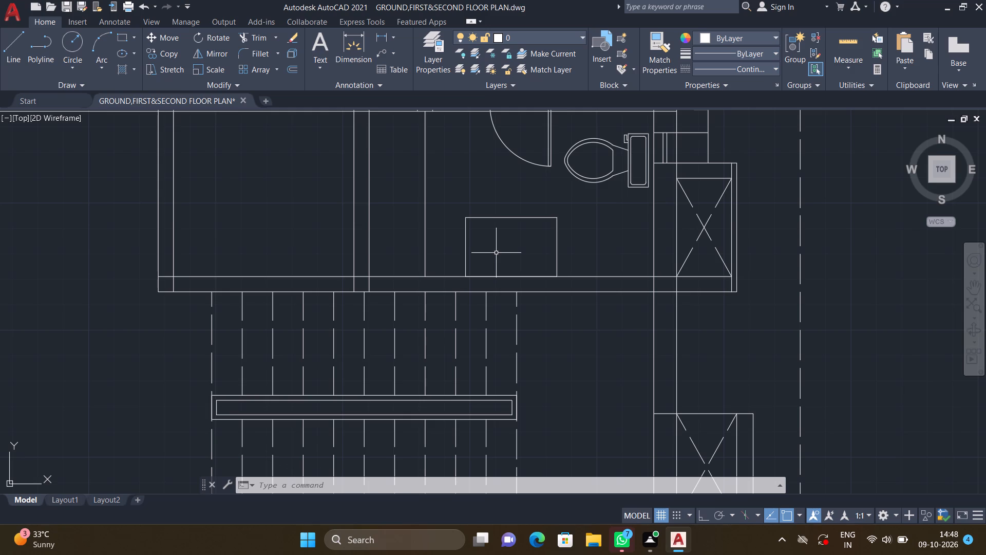
{"action": "type", "text": "rec"}
{"action": "key", "text": "Return"}
{"action": "scroll", "coordinate": [480, 230], "scroll_direction": "up", "scroll_amount": 2}
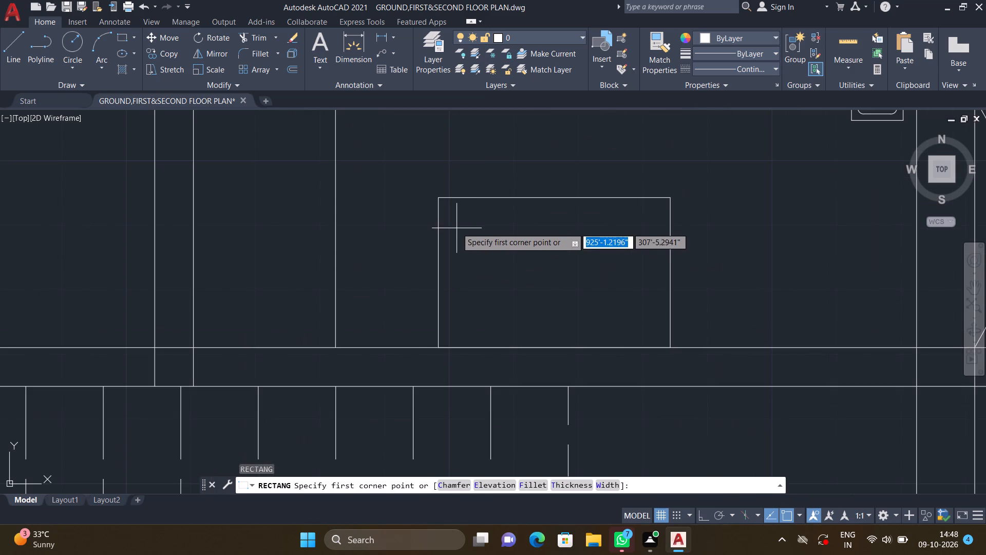
{"action": "scroll", "coordinate": [463, 223], "scroll_direction": "up", "scroll_amount": 1}
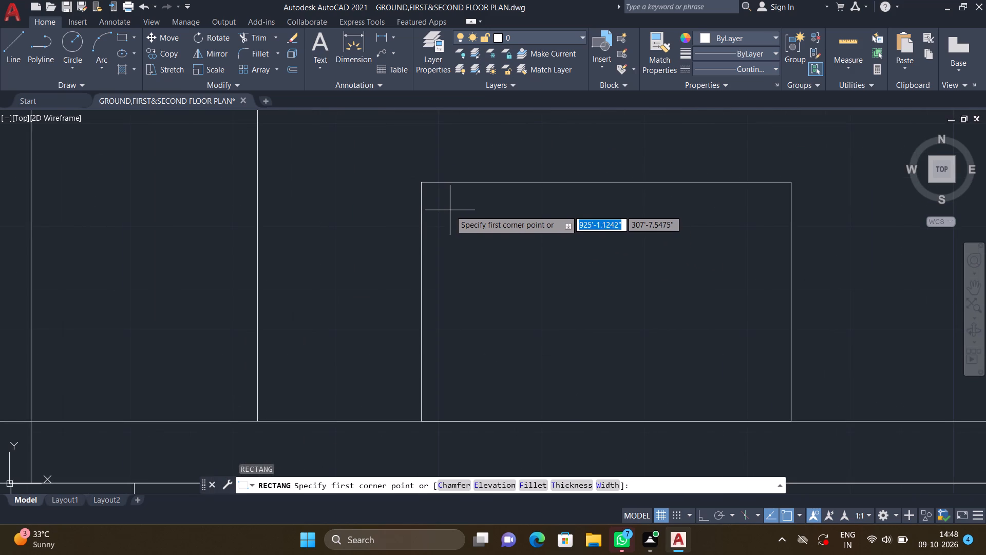
{"action": "left_click", "coordinate": [450, 207]}
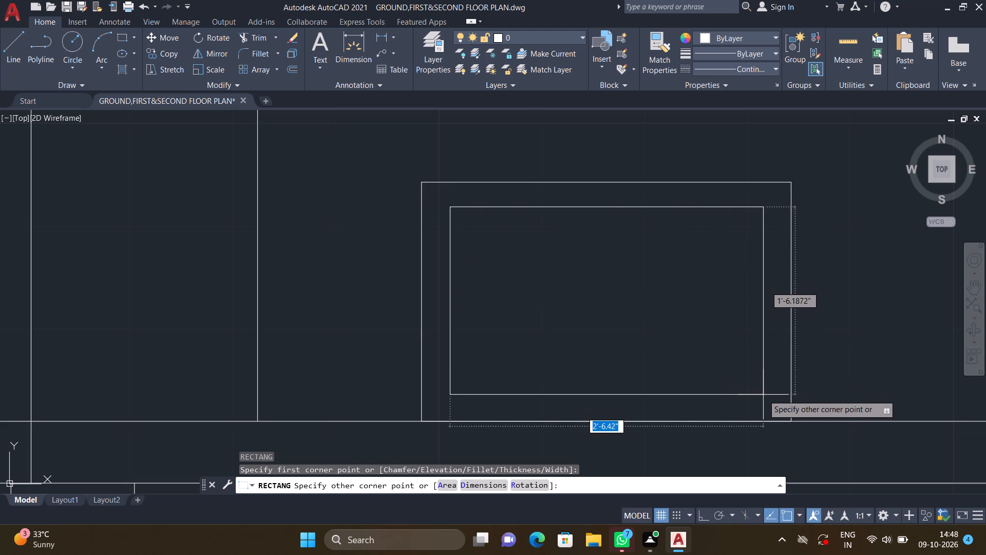
{"action": "left_click", "coordinate": [763, 394]}
Fillet the two upper corners of the inner basin rectangle with a 2.5" radius.
{"action": "key", "text": "f"}
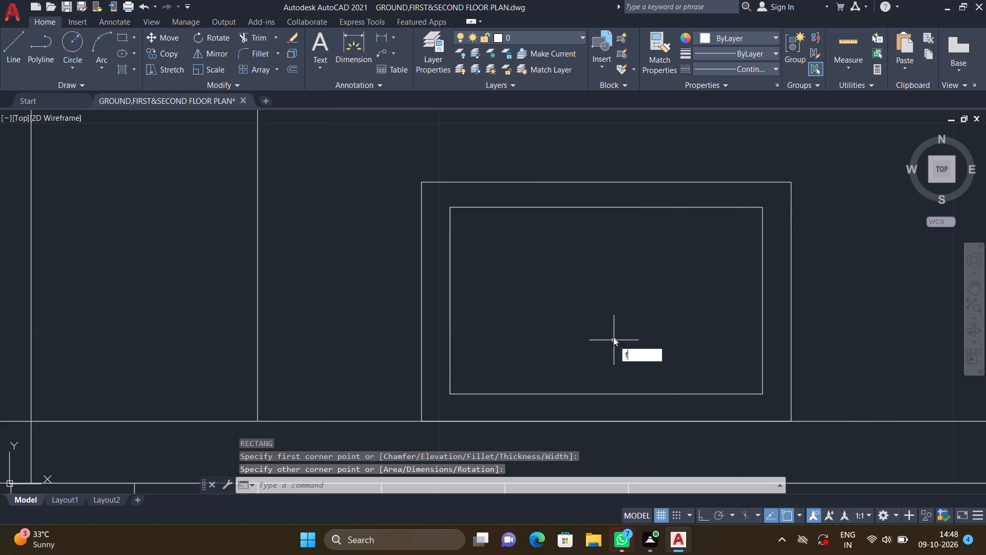
{"action": "key", "text": "Return"}
{"action": "scroll", "coordinate": [449, 236], "scroll_direction": "up", "scroll_amount": 1}
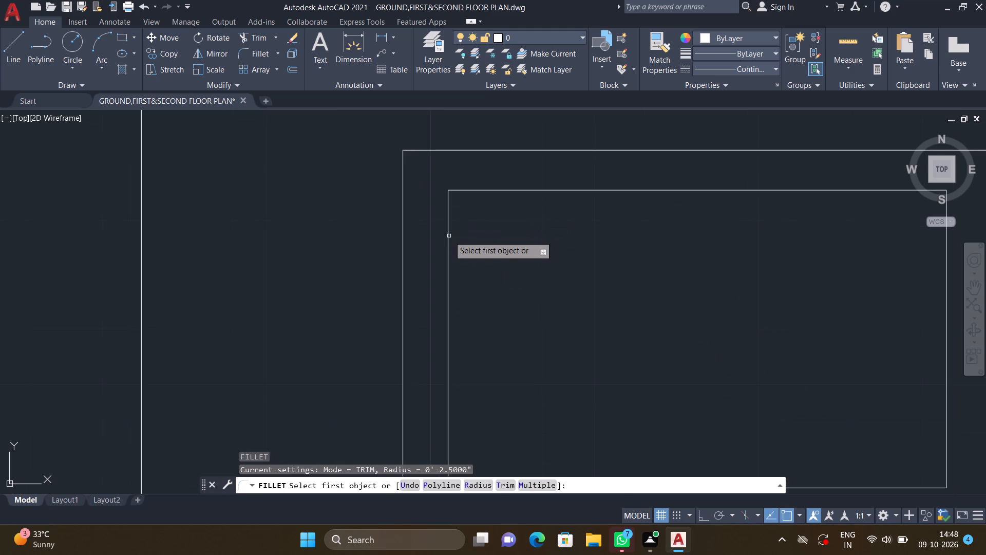
{"action": "left_click", "coordinate": [448, 232]}
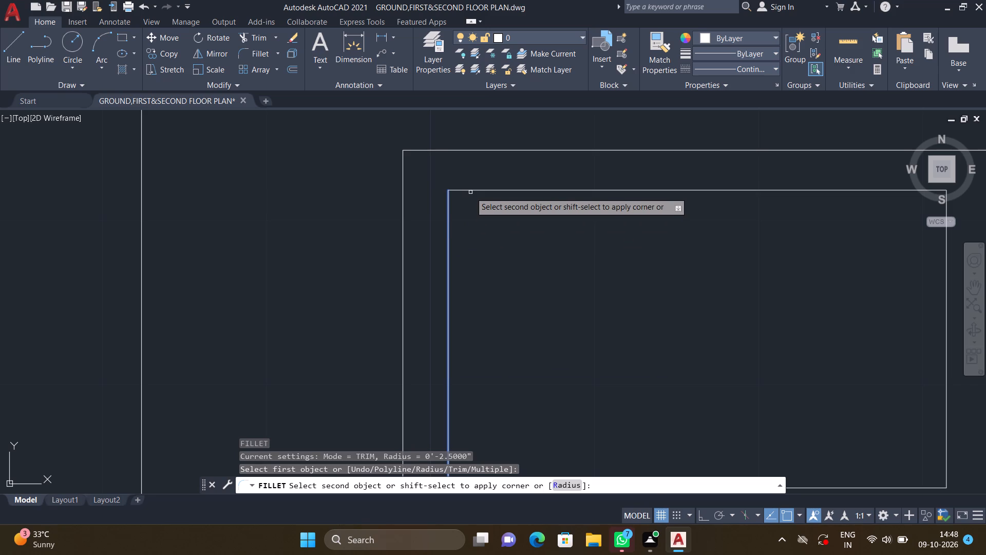
{"action": "left_click", "coordinate": [471, 192]}
{"action": "scroll", "coordinate": [512, 226], "scroll_direction": "down", "scroll_amount": 2}
{"action": "middle_click_drag", "start_coordinate": [546, 249], "coordinate": [456, 219]}
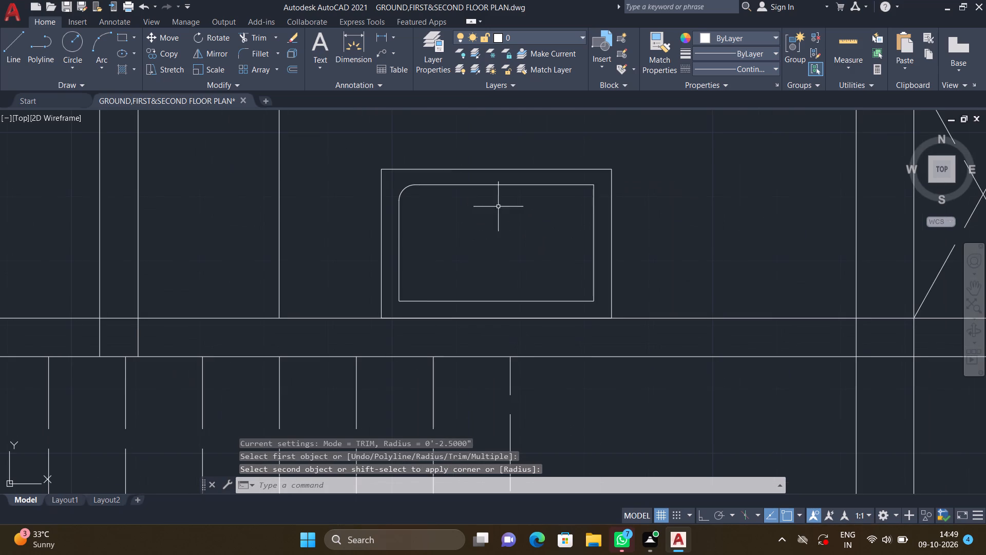
{"action": "key", "text": "space"}
{"action": "scroll", "coordinate": [575, 181], "scroll_direction": "up", "scroll_amount": 1}
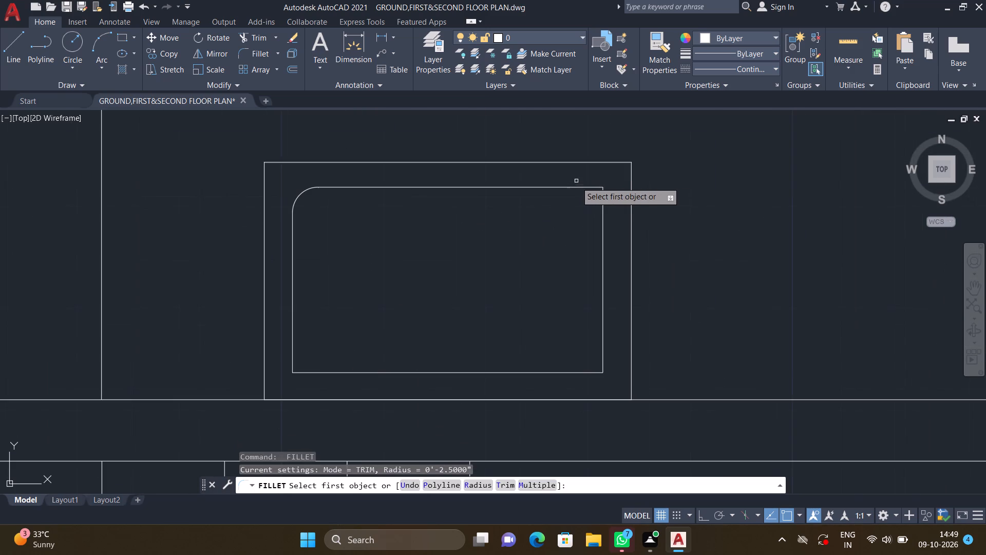
{"action": "left_click", "coordinate": [583, 187]}
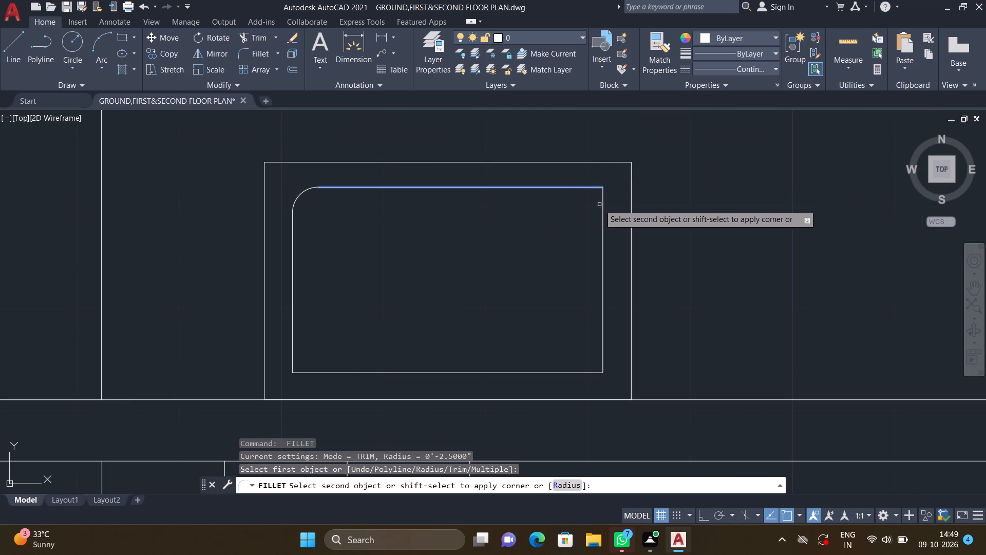
{"action": "left_click", "coordinate": [602, 206]}
{"action": "scroll", "coordinate": [517, 225], "scroll_direction": "down", "scroll_amount": 3}
{"action": "middle_click_drag", "start_coordinate": [454, 242], "coordinate": [462, 227]}
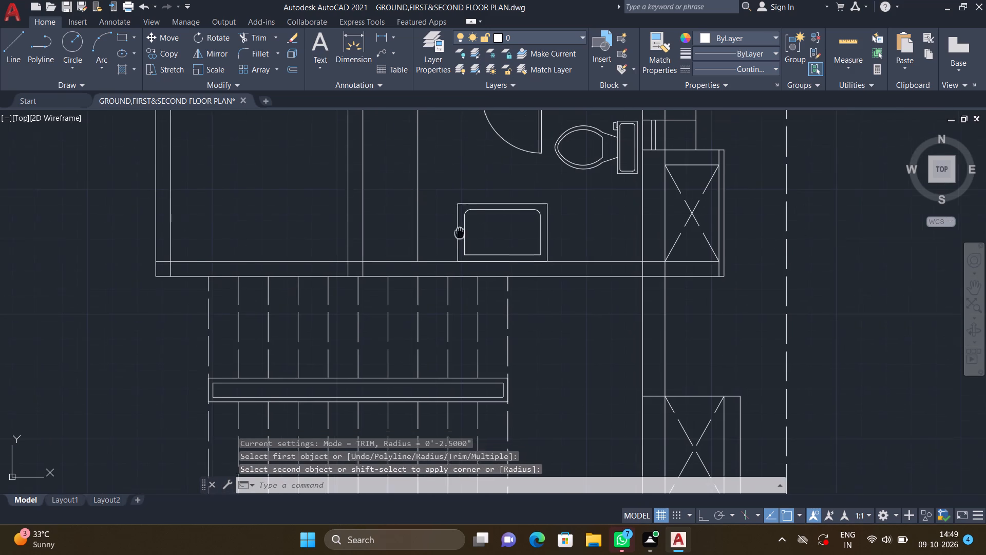
{"action": "middle_click_drag", "start_coordinate": [462, 227], "coordinate": [466, 222]}
Fillet the two lower corners of the inner basin rectangle with the same 2.5" radius.
{"action": "key", "text": "space"}
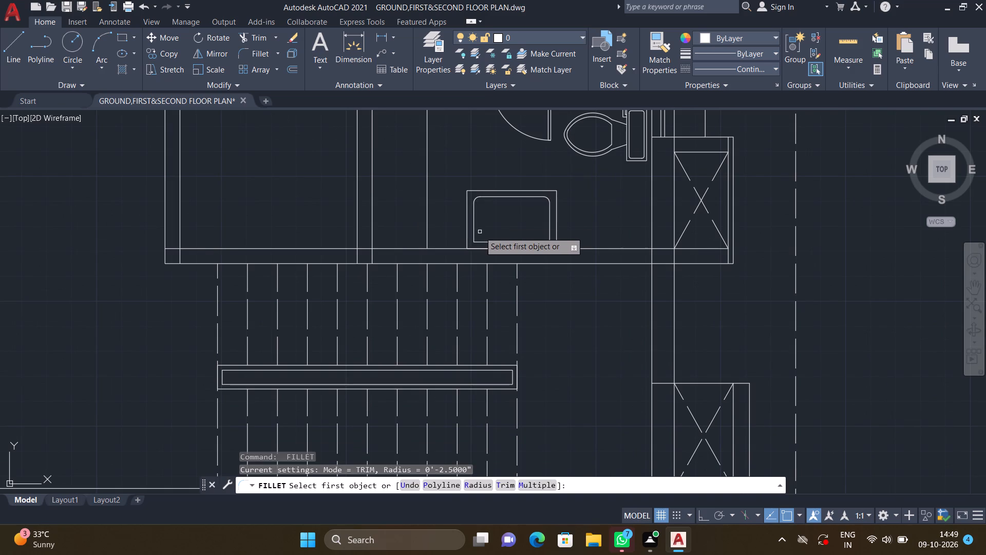
{"action": "scroll", "coordinate": [481, 232], "scroll_direction": "up", "scroll_amount": 2}
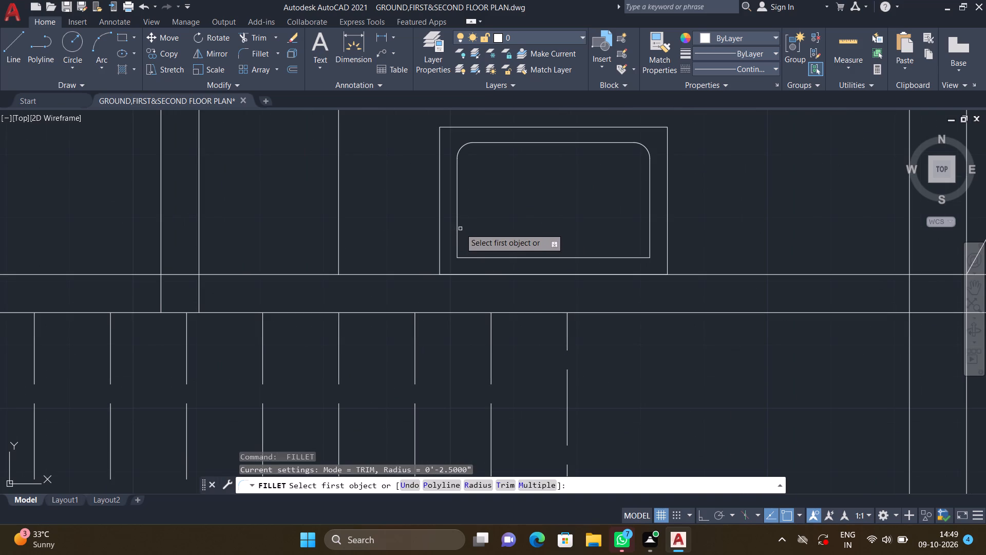
{"action": "left_click", "coordinate": [459, 225]}
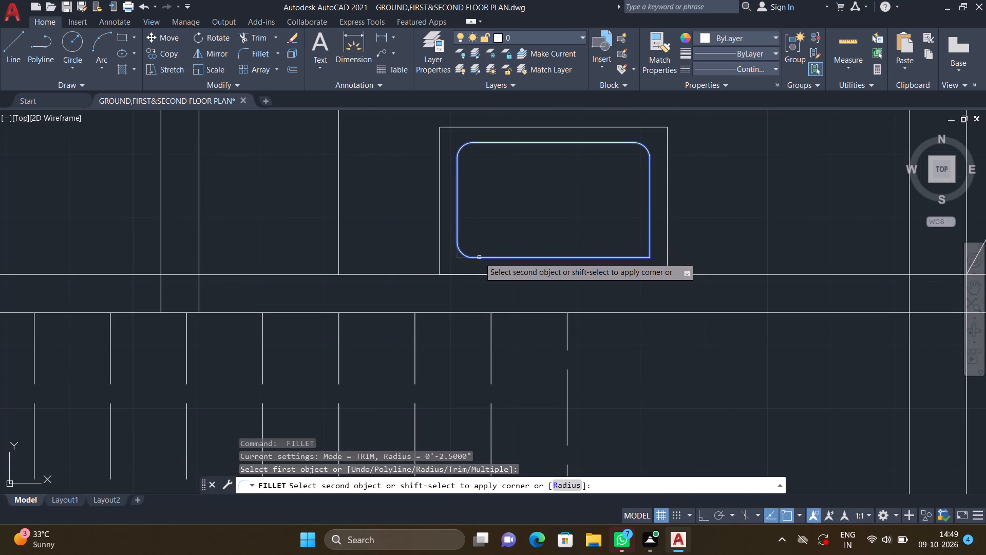
{"action": "left_click", "coordinate": [479, 257]}
{"action": "scroll", "coordinate": [553, 230], "scroll_direction": "down", "scroll_amount": 1}
{"action": "middle_click_drag", "start_coordinate": [565, 222], "coordinate": [522, 197]}
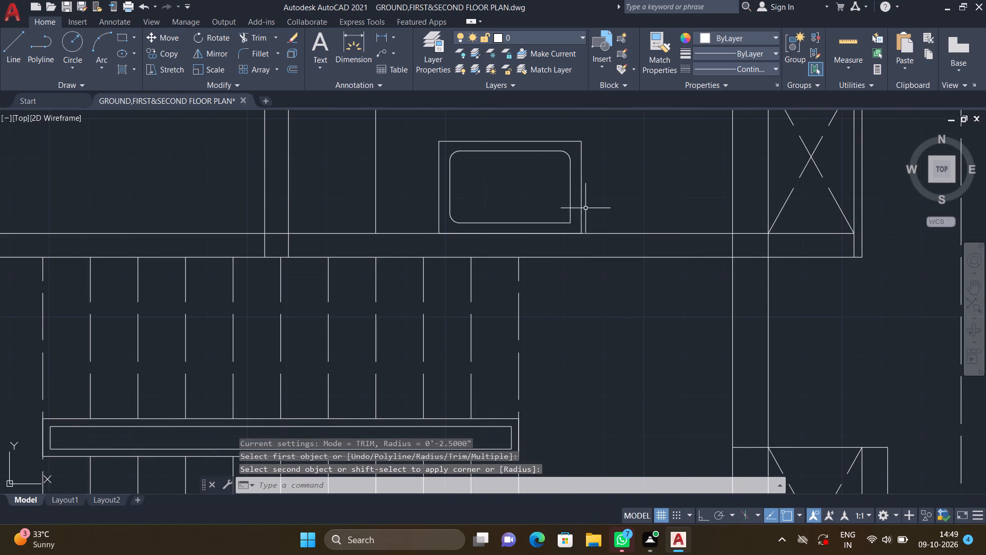
{"action": "key", "text": "space"}
{"action": "scroll", "coordinate": [571, 207], "scroll_direction": "up", "scroll_amount": 1}
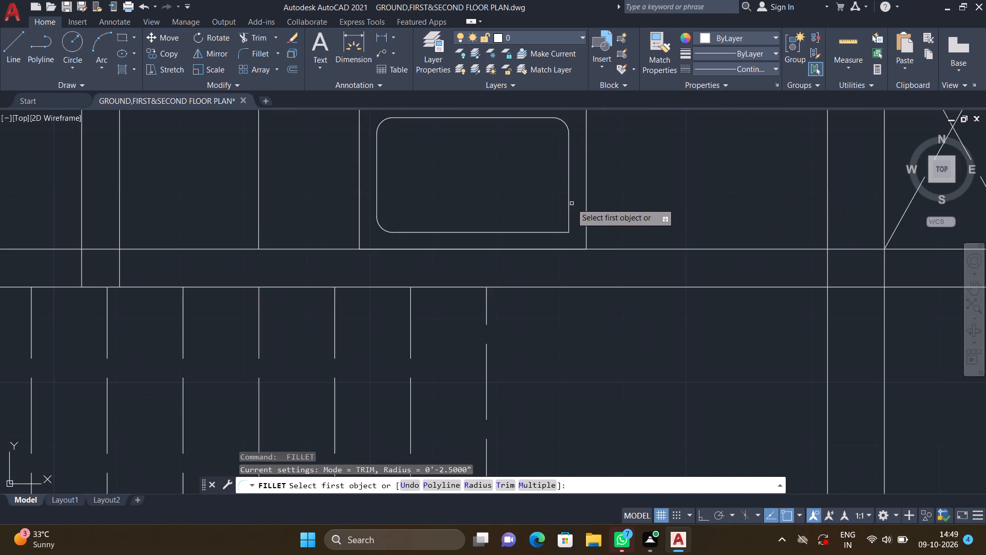
{"action": "left_click", "coordinate": [568, 200]}
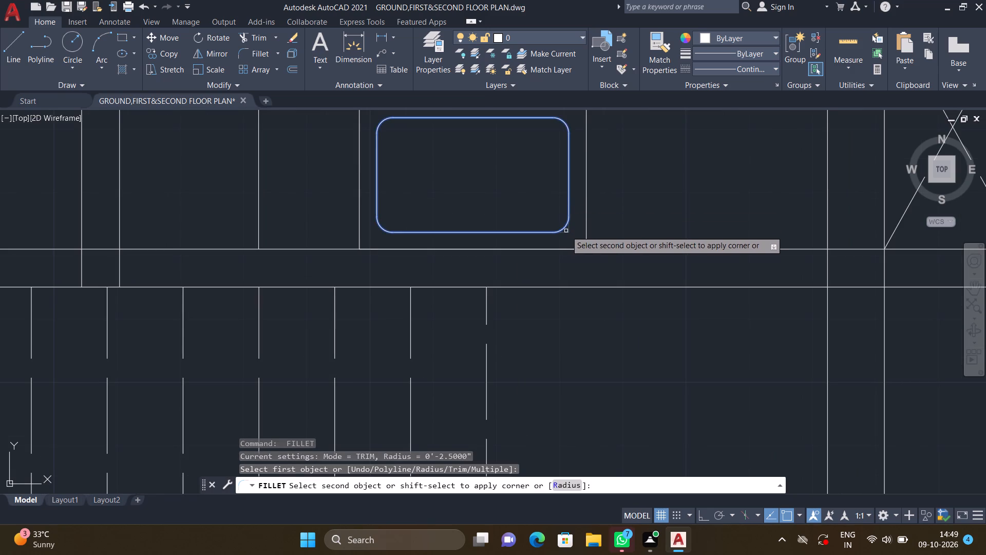
{"action": "left_click", "coordinate": [566, 231]}
{"action": "scroll", "coordinate": [461, 218], "scroll_direction": "down", "scroll_amount": 2}
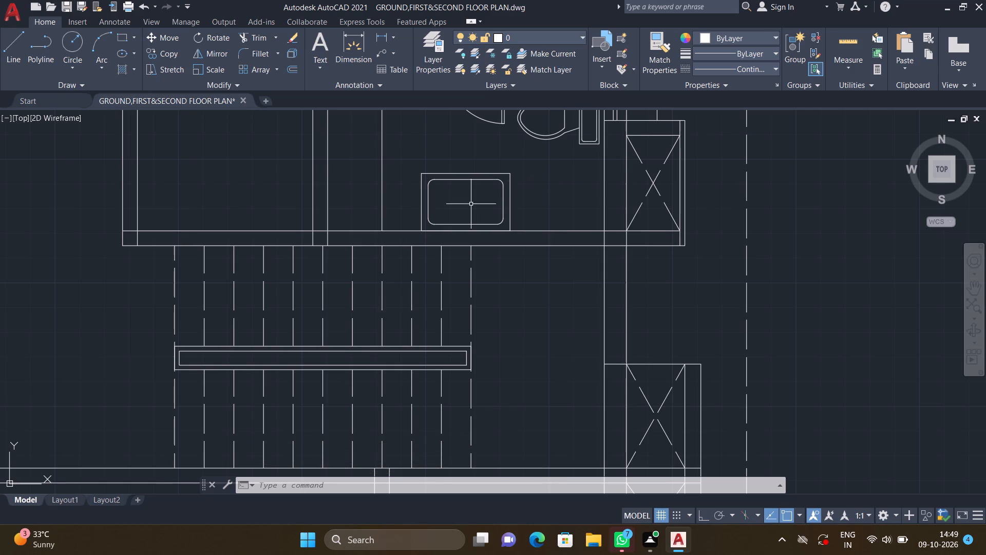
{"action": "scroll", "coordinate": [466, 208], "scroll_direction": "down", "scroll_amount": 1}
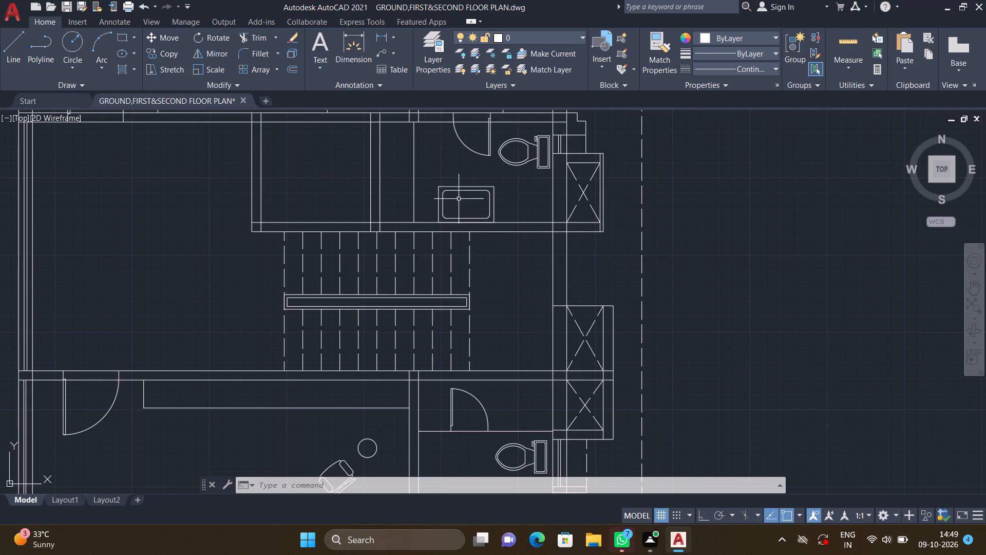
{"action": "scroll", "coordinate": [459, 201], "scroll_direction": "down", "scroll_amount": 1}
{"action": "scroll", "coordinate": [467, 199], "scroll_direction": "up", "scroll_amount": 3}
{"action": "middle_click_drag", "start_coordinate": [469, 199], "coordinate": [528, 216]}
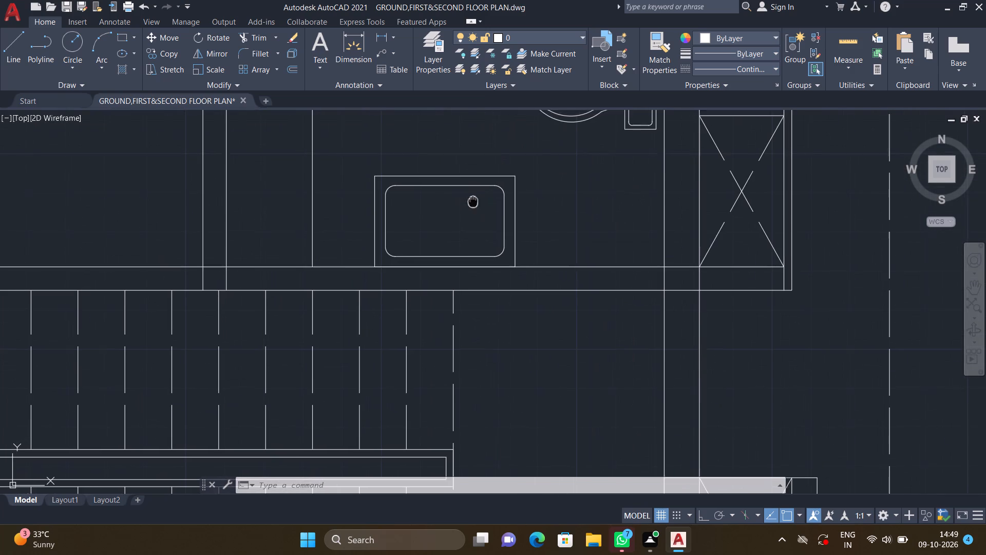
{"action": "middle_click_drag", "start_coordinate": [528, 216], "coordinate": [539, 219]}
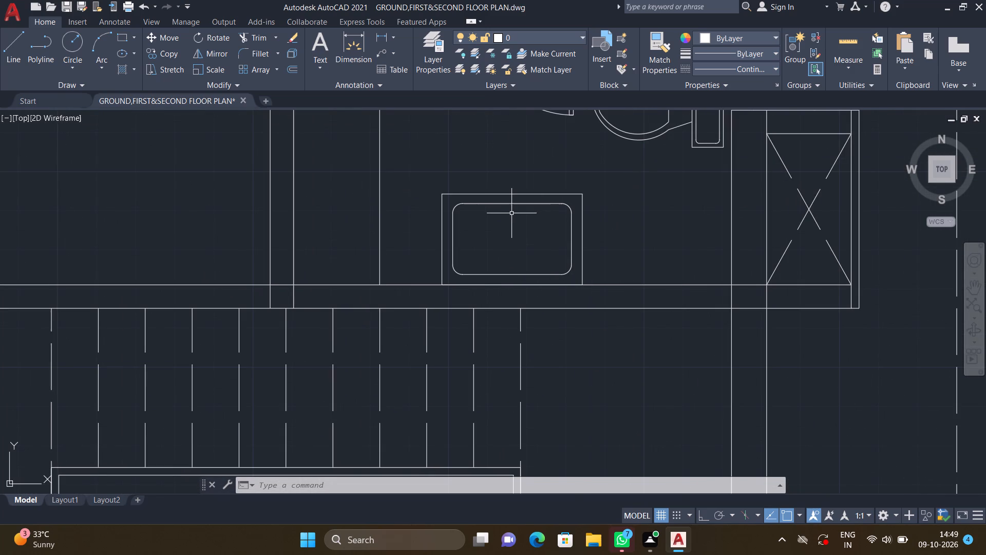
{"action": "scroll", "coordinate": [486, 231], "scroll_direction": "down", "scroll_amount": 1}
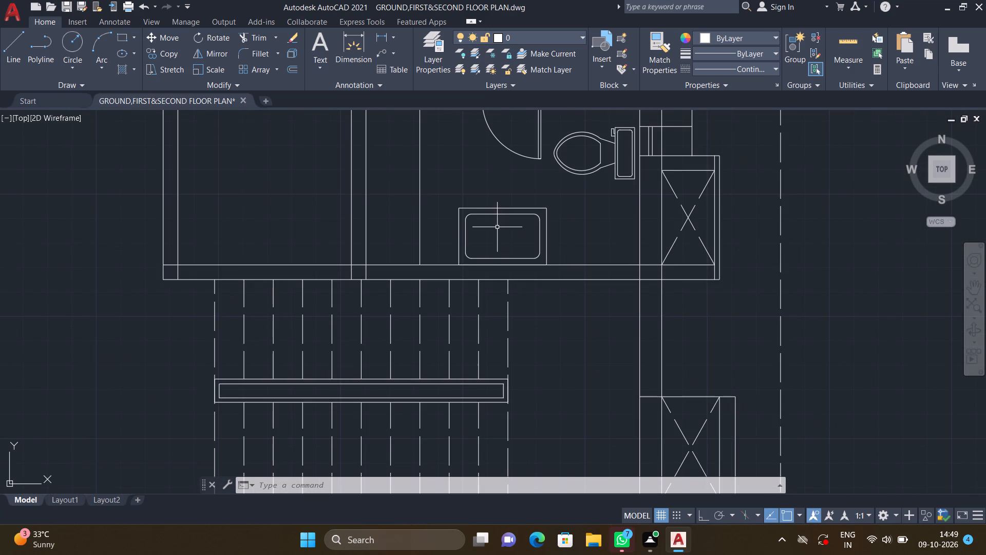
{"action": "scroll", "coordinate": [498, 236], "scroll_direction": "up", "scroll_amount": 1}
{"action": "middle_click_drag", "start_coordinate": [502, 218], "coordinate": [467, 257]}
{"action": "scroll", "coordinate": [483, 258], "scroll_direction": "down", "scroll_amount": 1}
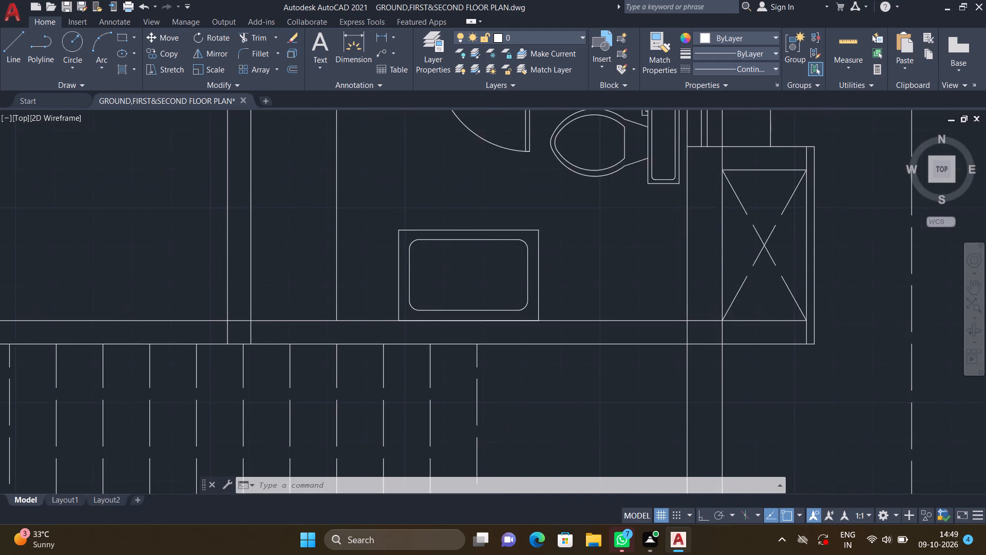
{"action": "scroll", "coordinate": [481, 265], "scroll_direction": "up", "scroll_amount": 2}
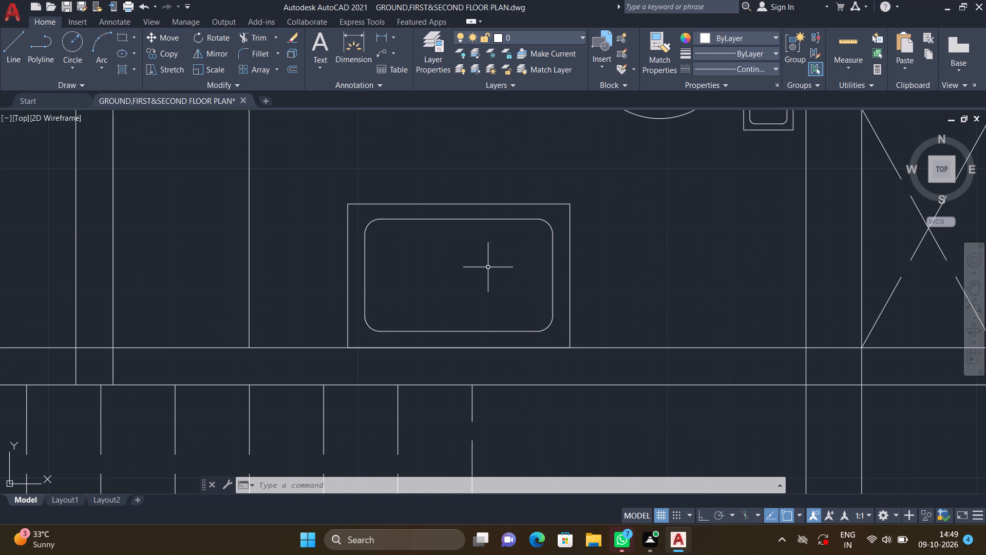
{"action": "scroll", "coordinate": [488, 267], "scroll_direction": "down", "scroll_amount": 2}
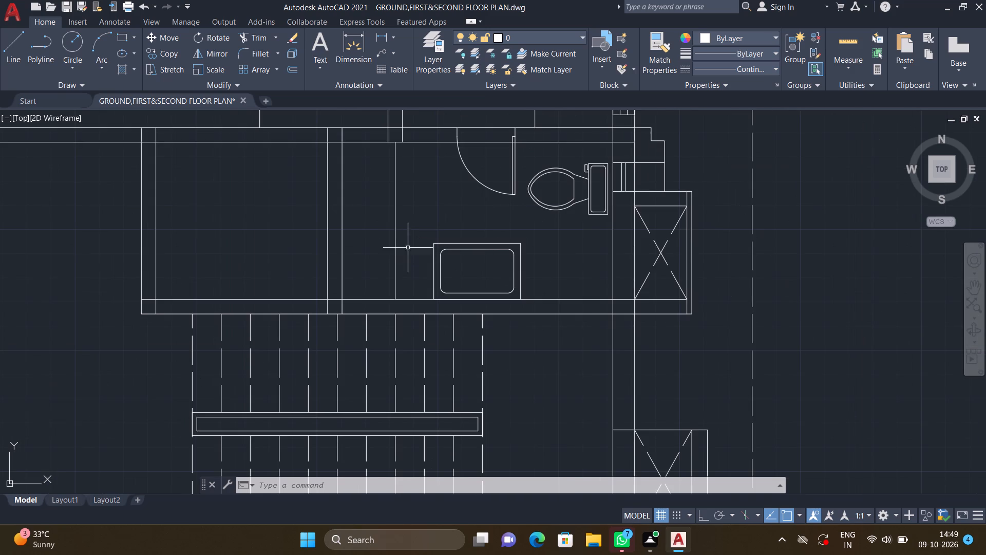
Draw a diagonal in the dashed ACAD linetype across the small enclosed space beside the toilet, from its upper left to lower right inner corner.
{"action": "middle_click_drag", "start_coordinate": [427, 238], "coordinate": [533, 247]}
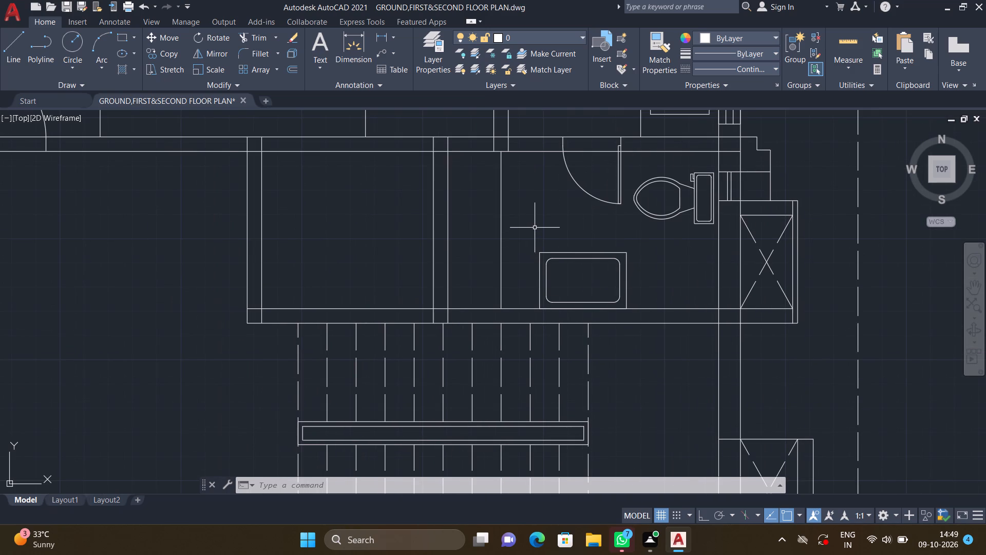
{"action": "scroll", "coordinate": [450, 231], "scroll_direction": "down", "scroll_amount": 1}
{"action": "middle_click_drag", "start_coordinate": [405, 231], "coordinate": [490, 244]}
{"action": "middle_click_drag", "start_coordinate": [454, 220], "coordinate": [537, 228]}
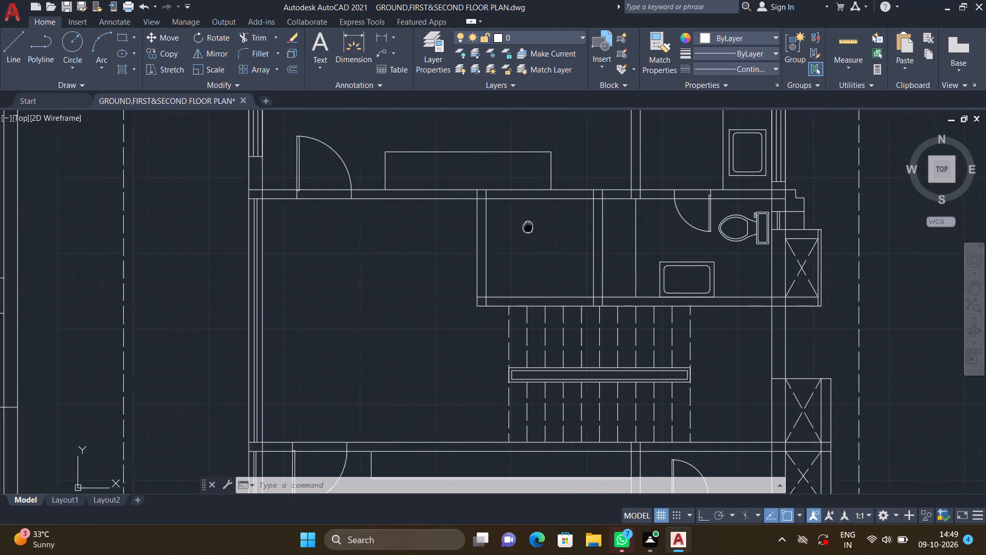
{"action": "middle_click_drag", "start_coordinate": [537, 228], "coordinate": [538, 229]}
{"action": "scroll", "coordinate": [539, 225], "scroll_direction": "up", "scroll_amount": 1}
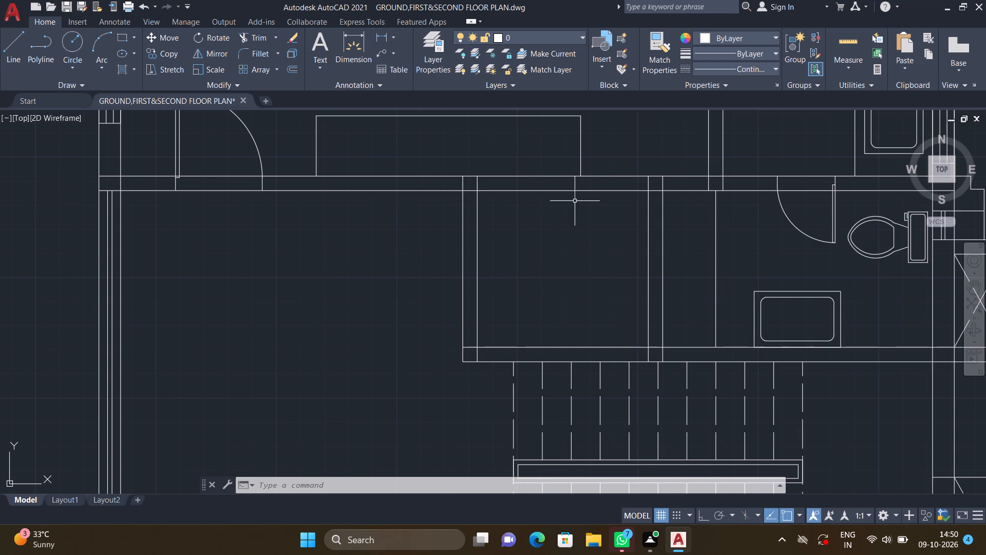
{"action": "left_click", "coordinate": [753, 69]}
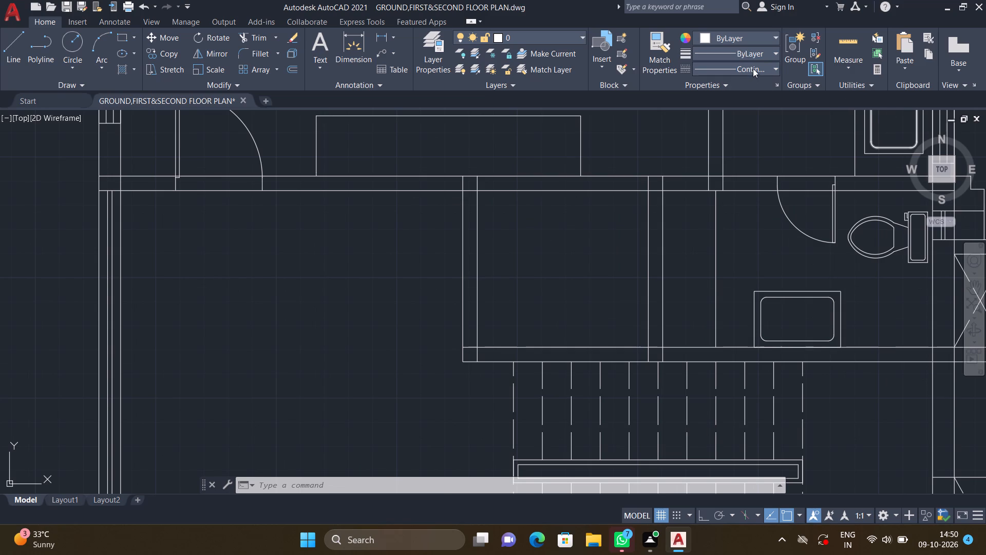
{"action": "left_click", "coordinate": [737, 114]}
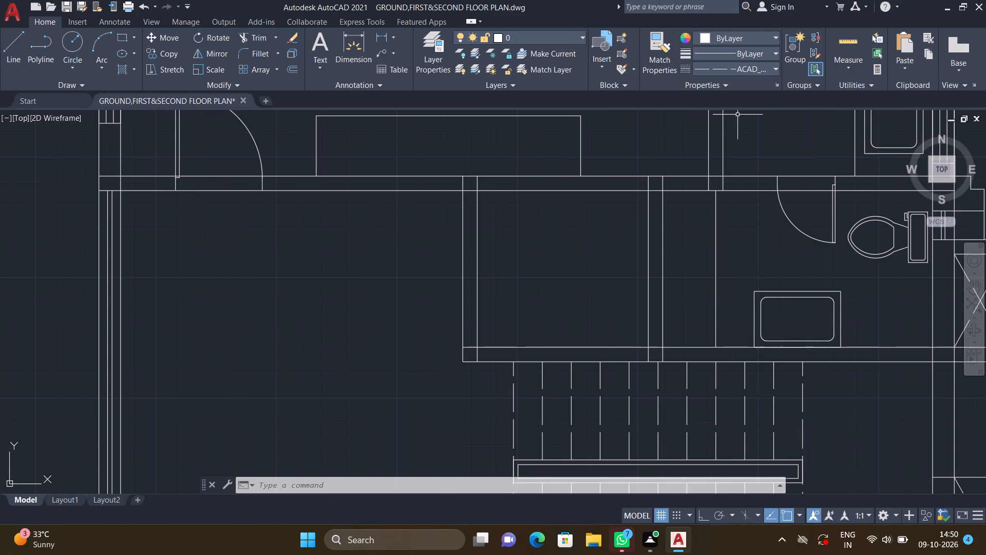
{"action": "key", "text": "l"}
{"action": "key", "text": "Return"}
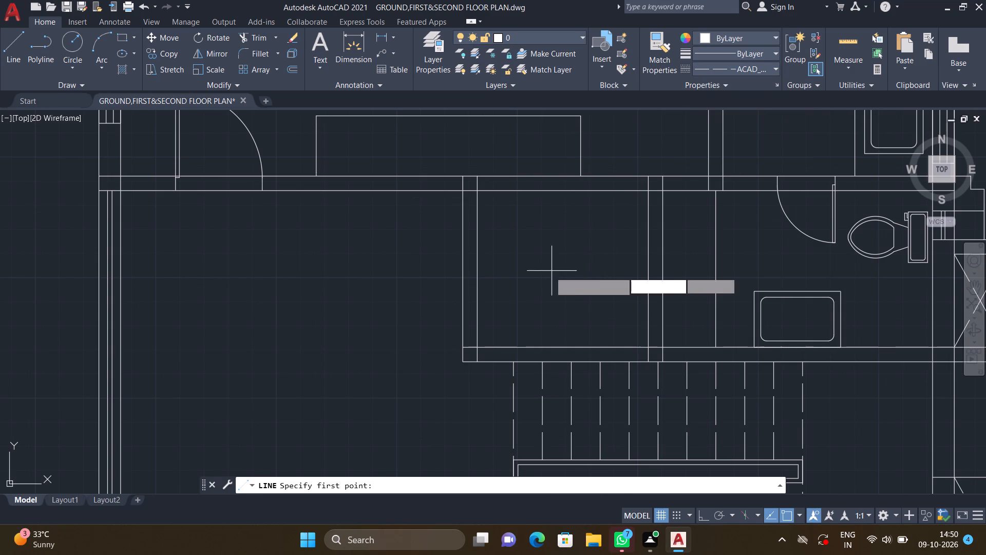
{"action": "scroll", "coordinate": [469, 198], "scroll_direction": "up", "scroll_amount": 1}
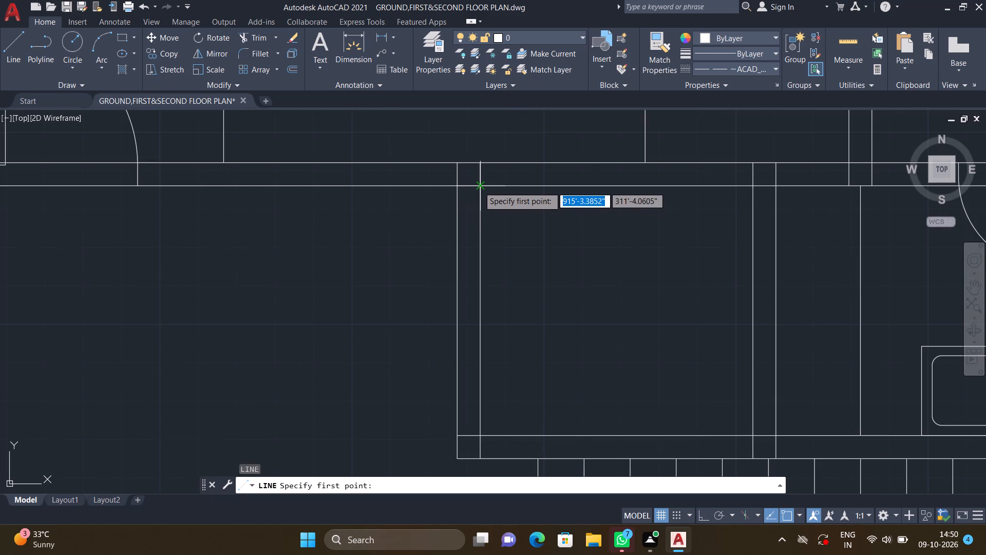
{"action": "left_click", "coordinate": [478, 187]}
{"action": "scroll", "coordinate": [574, 279], "scroll_direction": "down", "scroll_amount": 2}
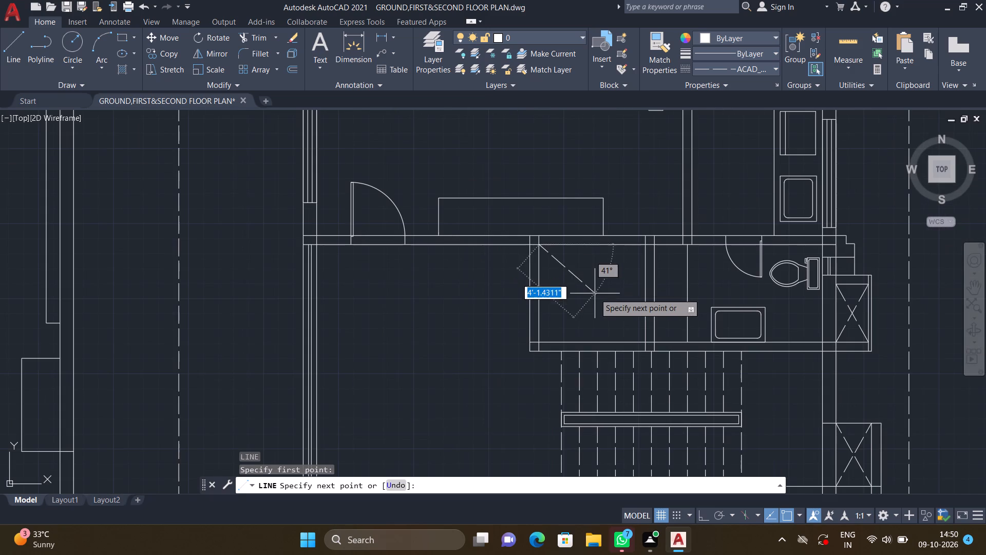
{"action": "scroll", "coordinate": [636, 344], "scroll_direction": "up", "scroll_amount": 3}
{"action": "left_click", "coordinate": [662, 338]}
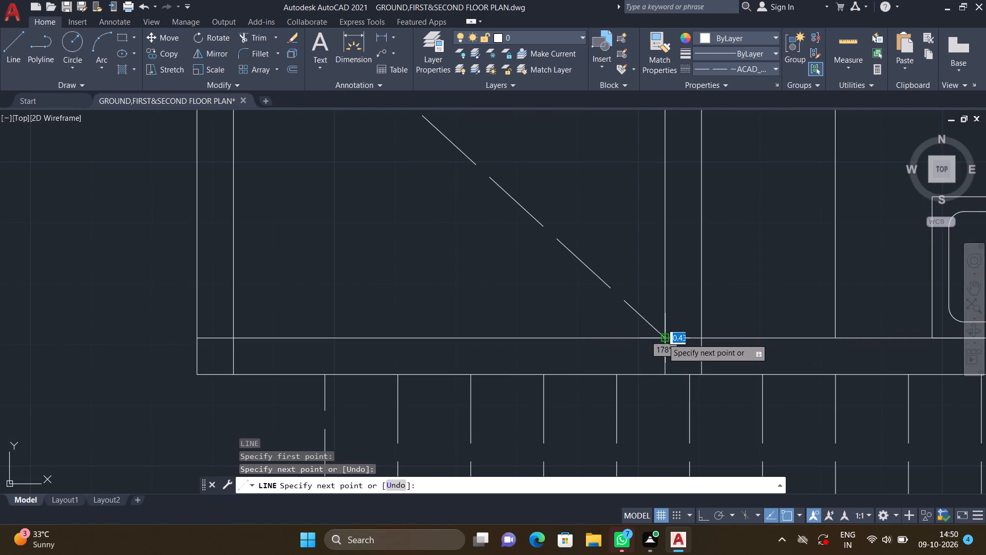
{"action": "key", "text": "Return"}
{"action": "scroll", "coordinate": [597, 322], "scroll_direction": "down", "scroll_amount": 3}
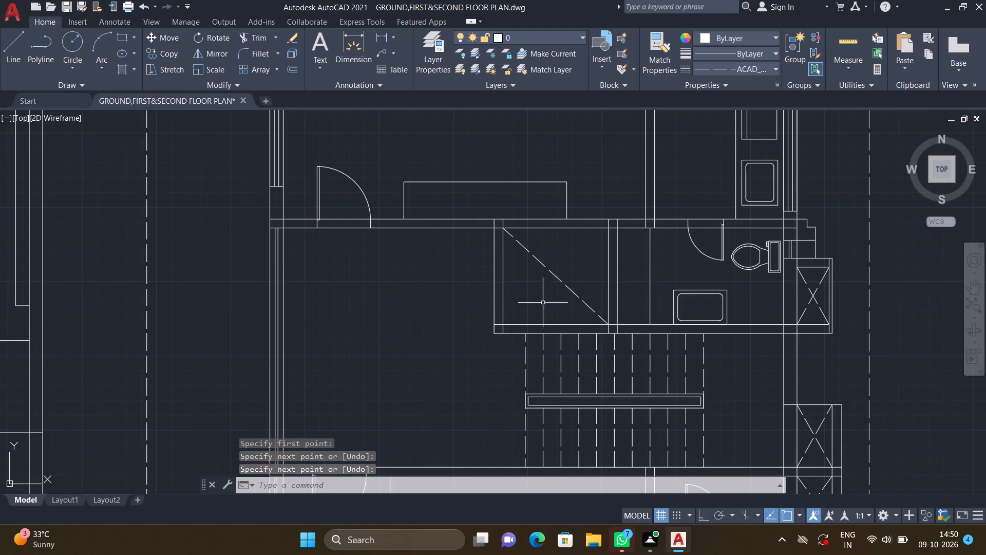
Draw the second dashed diagonal across the enclosed space beside the toilet, from its upper right to lower left inner corner.
{"action": "middle_click_drag", "start_coordinate": [537, 287], "coordinate": [441, 308]}
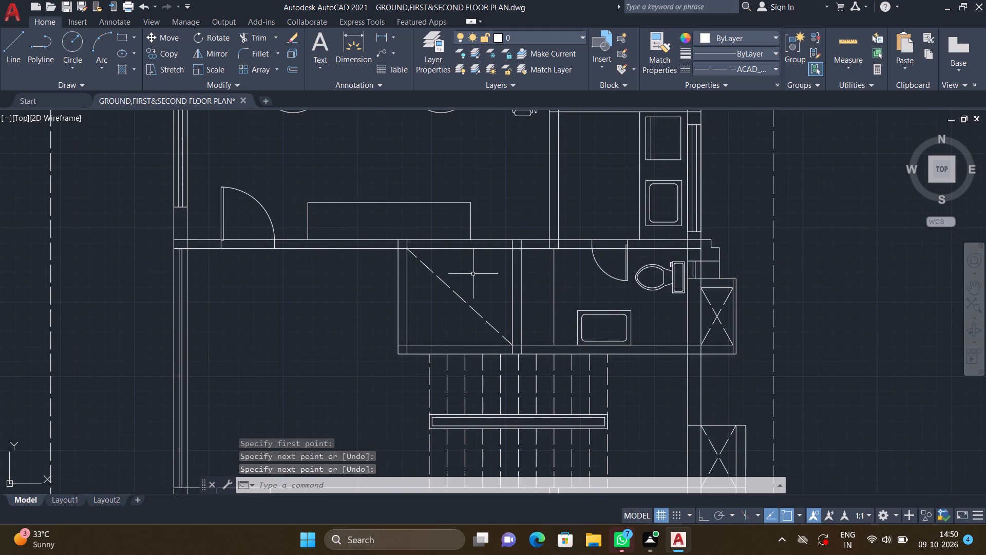
{"action": "key", "text": "l"}
{"action": "key", "text": "Return"}
{"action": "scroll", "coordinate": [525, 251], "scroll_direction": "up", "scroll_amount": 2}
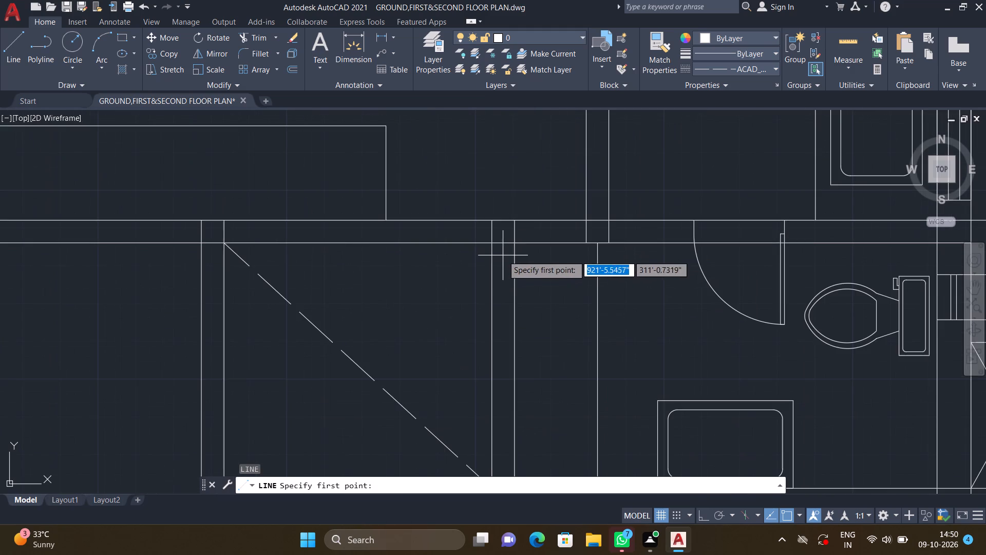
{"action": "scroll", "coordinate": [491, 250], "scroll_direction": "up", "scroll_amount": 2}
{"action": "left_click", "coordinate": [487, 231]}
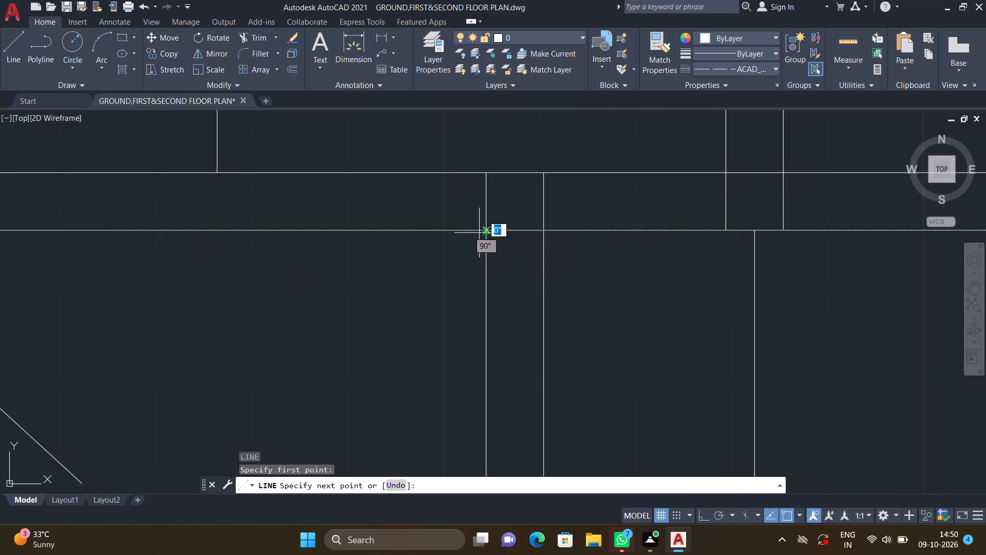
{"action": "scroll", "coordinate": [393, 313], "scroll_direction": "down", "scroll_amount": 2}
{"action": "middle_click_drag", "start_coordinate": [346, 354], "coordinate": [442, 268]}
{"action": "scroll", "coordinate": [444, 267], "scroll_direction": "down", "scroll_amount": 2}
{"action": "middle_click_drag", "start_coordinate": [430, 298], "coordinate": [524, 229]}
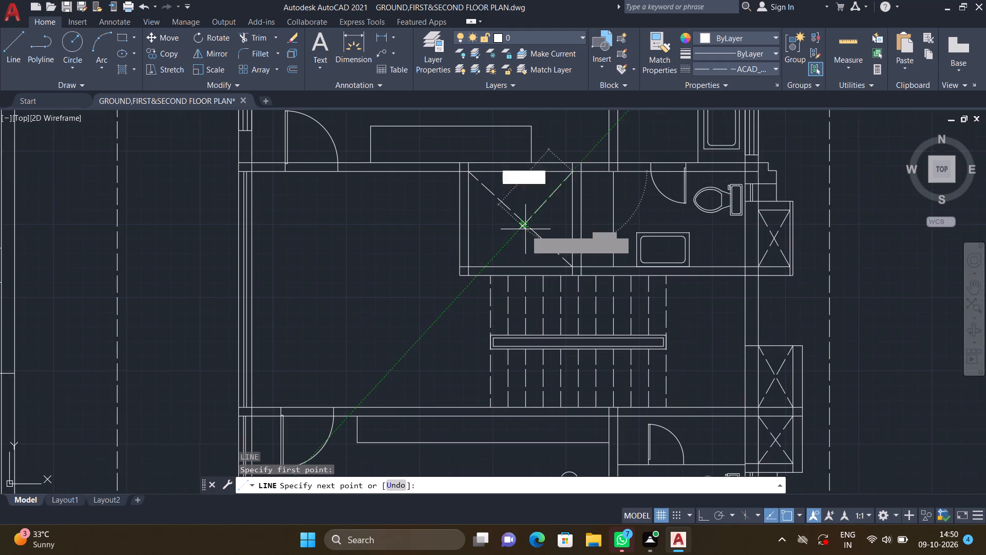
{"action": "scroll", "coordinate": [475, 260], "scroll_direction": "up", "scroll_amount": 4}
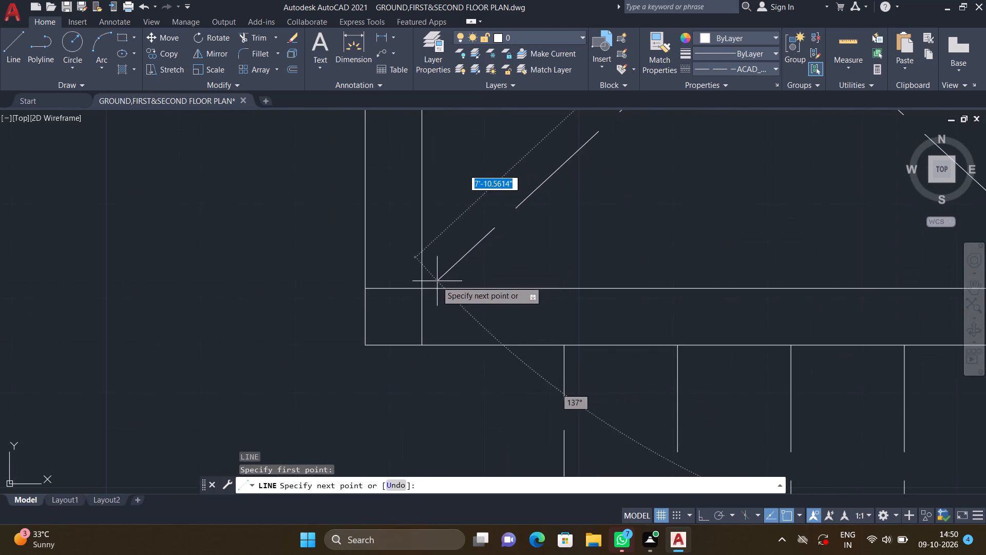
{"action": "left_click", "coordinate": [424, 288]}
{"action": "key", "text": "Return"}
Review the crossed shaft space and compare the furnished plan with the labelled floor plan beside it.
{"action": "scroll", "coordinate": [664, 274], "scroll_direction": "down", "scroll_amount": 1}
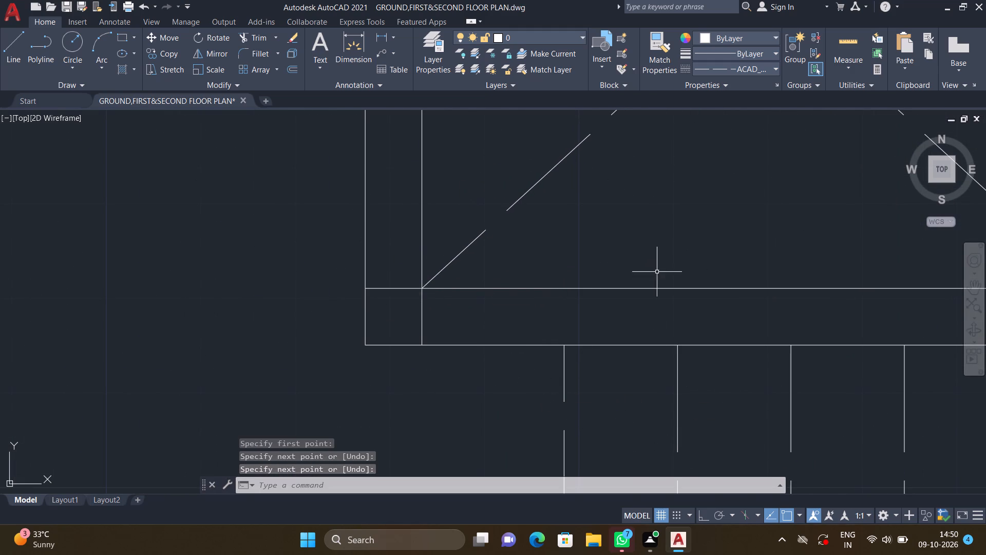
{"action": "scroll", "coordinate": [664, 274], "scroll_direction": "down", "scroll_amount": 3}
{"action": "scroll", "coordinate": [628, 282], "scroll_direction": "up", "scroll_amount": 4}
{"action": "middle_click_drag", "start_coordinate": [615, 259], "coordinate": [594, 295]}
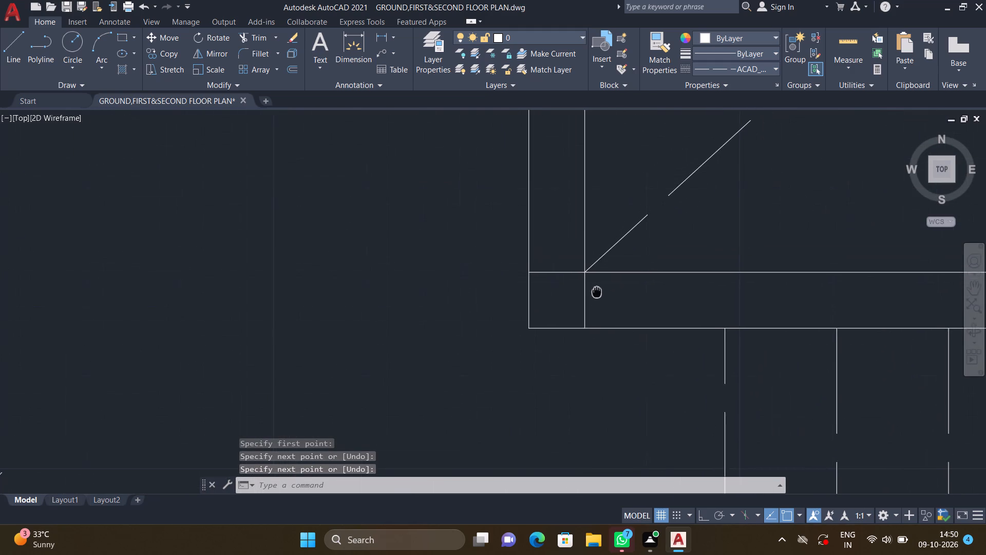
{"action": "scroll", "coordinate": [589, 279], "scroll_direction": "up", "scroll_amount": 3}
{"action": "scroll", "coordinate": [599, 271], "scroll_direction": "down", "scroll_amount": 9}
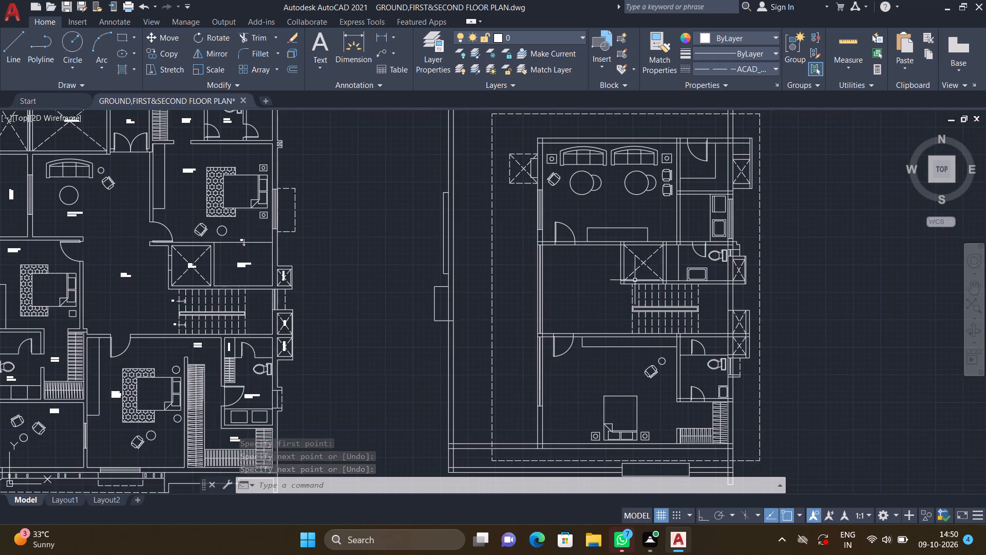
{"action": "middle_click_drag", "start_coordinate": [642, 266], "coordinate": [507, 261]}
{"action": "scroll", "coordinate": [511, 252], "scroll_direction": "up", "scroll_amount": 1}
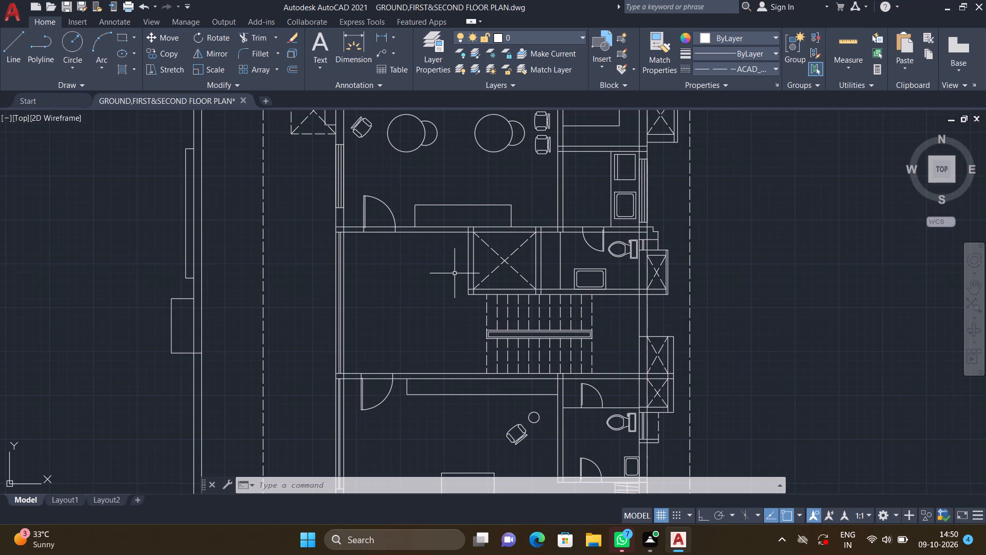
{"action": "middle_click_drag", "start_coordinate": [431, 287], "coordinate": [478, 287]}
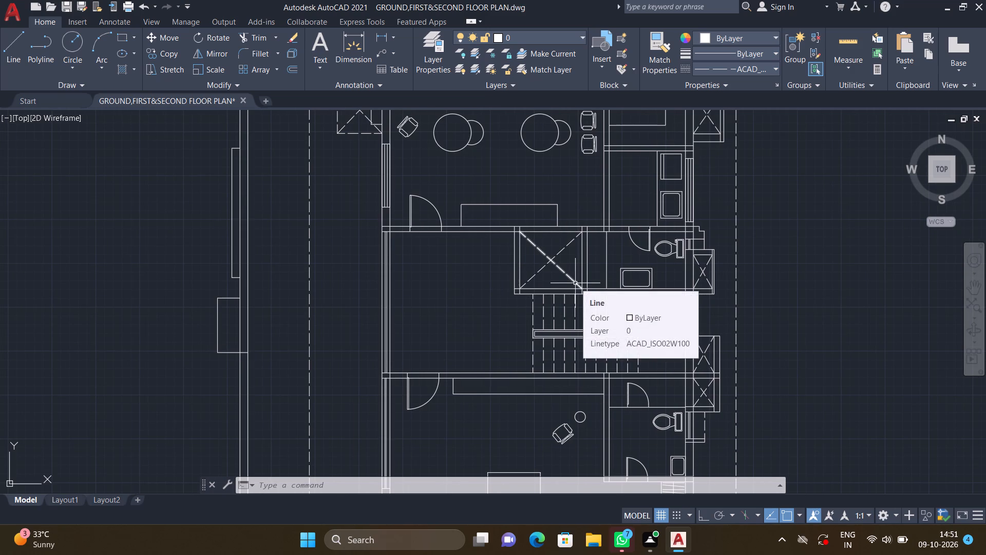
{"action": "middle_click_drag", "start_coordinate": [612, 284], "coordinate": [552, 296]}
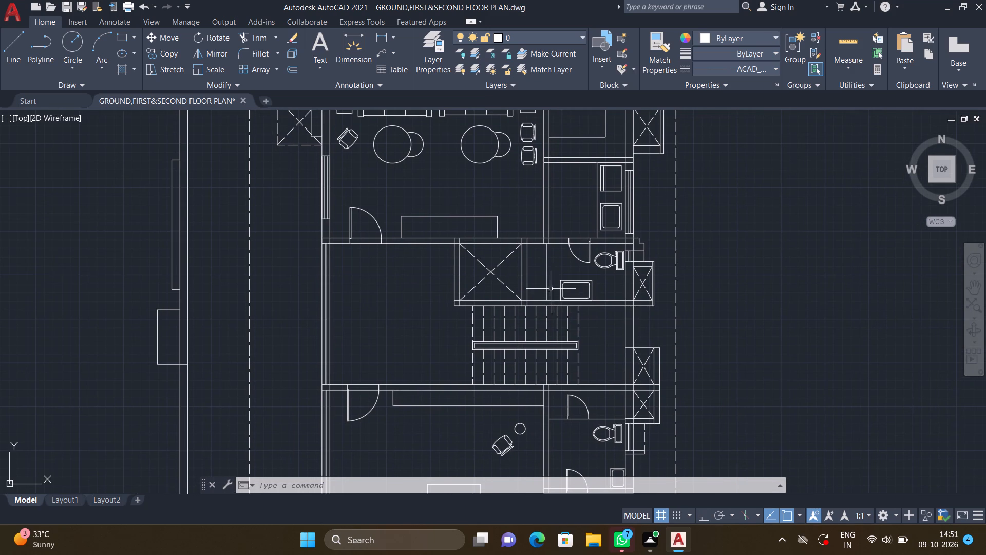
{"action": "scroll", "coordinate": [439, 289], "scroll_direction": "down", "scroll_amount": 2}
{"action": "middle_click_drag", "start_coordinate": [426, 288], "coordinate": [498, 271]}
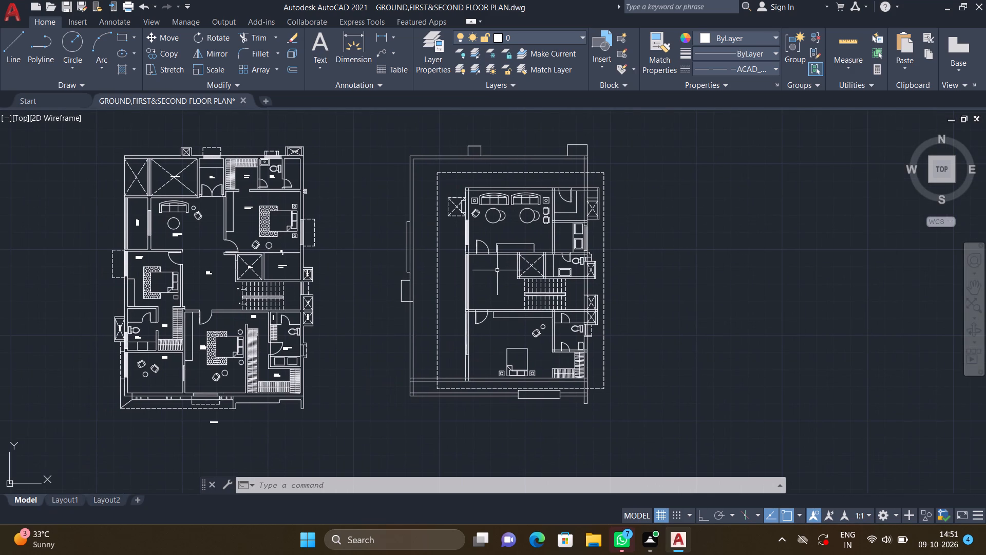
{"action": "middle_click_drag", "start_coordinate": [443, 311], "coordinate": [523, 302]}
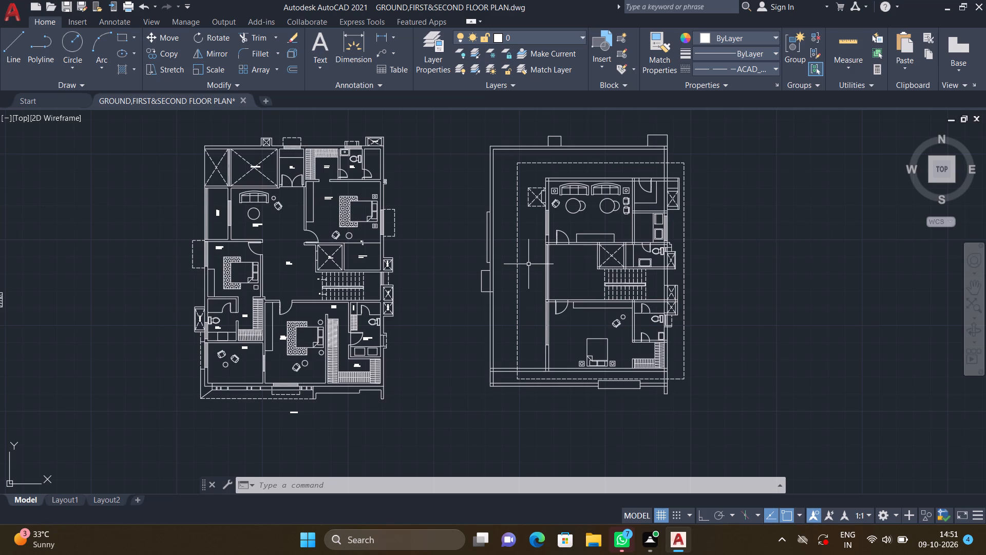
{"action": "scroll", "coordinate": [525, 261], "scroll_direction": "up", "scroll_amount": 1}
{"action": "middle_click_drag", "start_coordinate": [518, 258], "coordinate": [517, 315]}
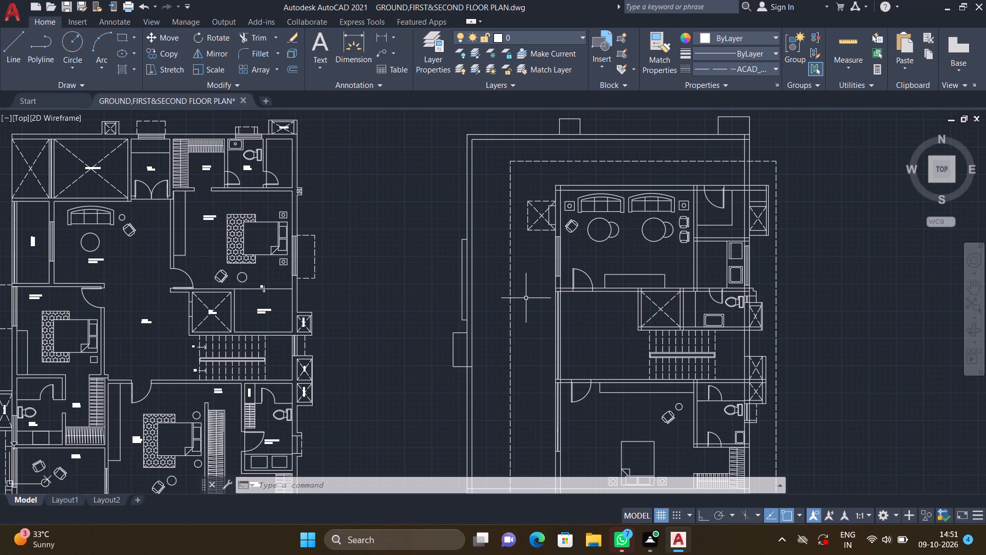
{"action": "scroll", "coordinate": [534, 302], "scroll_direction": "down", "scroll_amount": 2}
{"action": "middle_click_drag", "start_coordinate": [526, 331], "coordinate": [521, 324]}
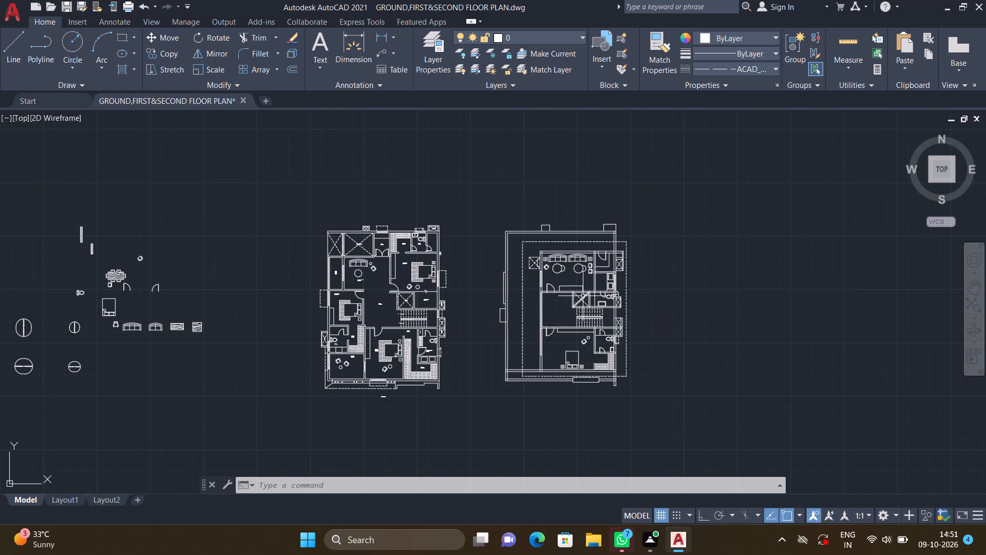
{"action": "scroll", "coordinate": [528, 279], "scroll_direction": "up", "scroll_amount": 2}
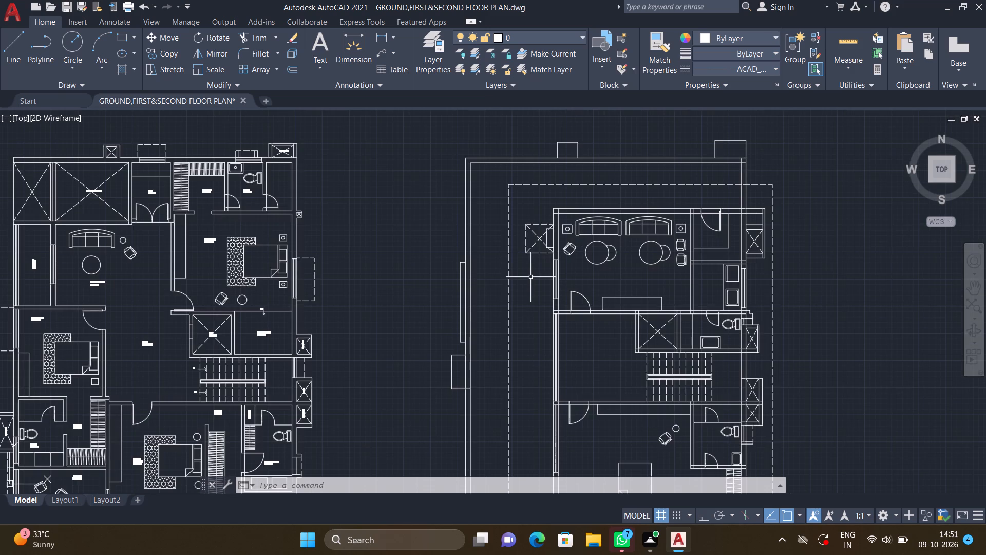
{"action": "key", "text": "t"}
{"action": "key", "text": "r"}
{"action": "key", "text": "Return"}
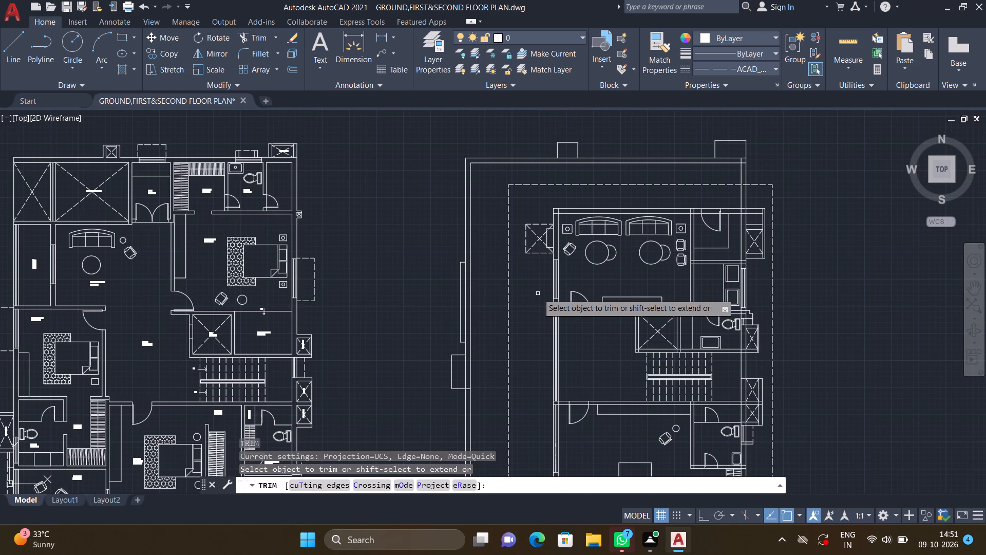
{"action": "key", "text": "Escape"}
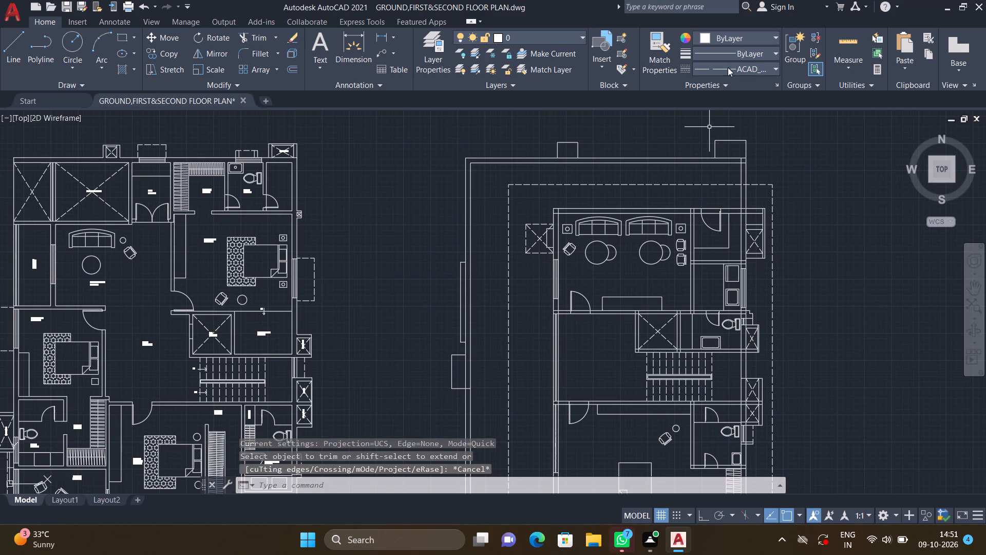
Set the current linetype to Continuous.
{"action": "left_click", "coordinate": [728, 67]}
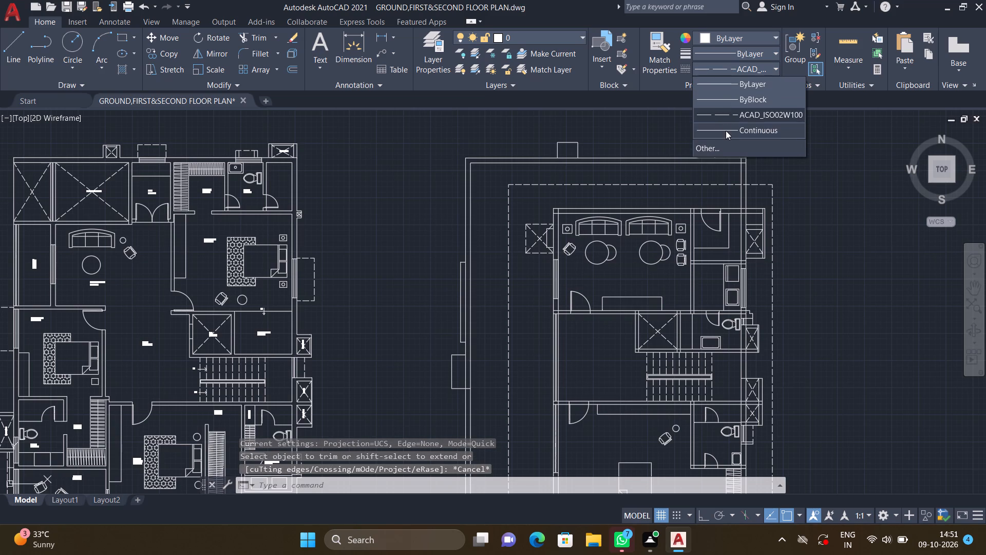
{"action": "left_click", "coordinate": [726, 131]}
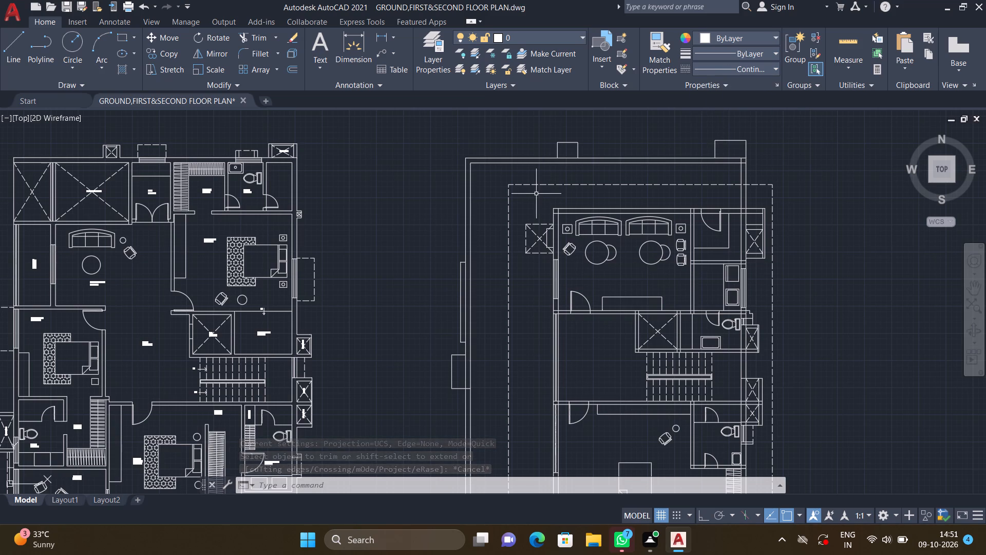
Trim the overlapping inner wall line ends at the upper left corner of the room with the two sofas.
{"action": "key", "text": "t"}
{"action": "key", "text": "r"}
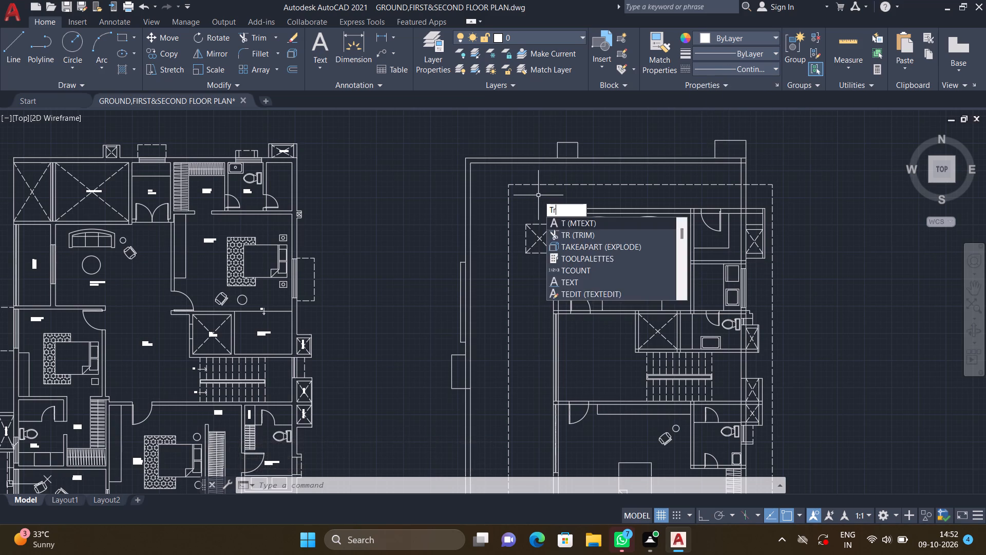
{"action": "key", "text": "Return"}
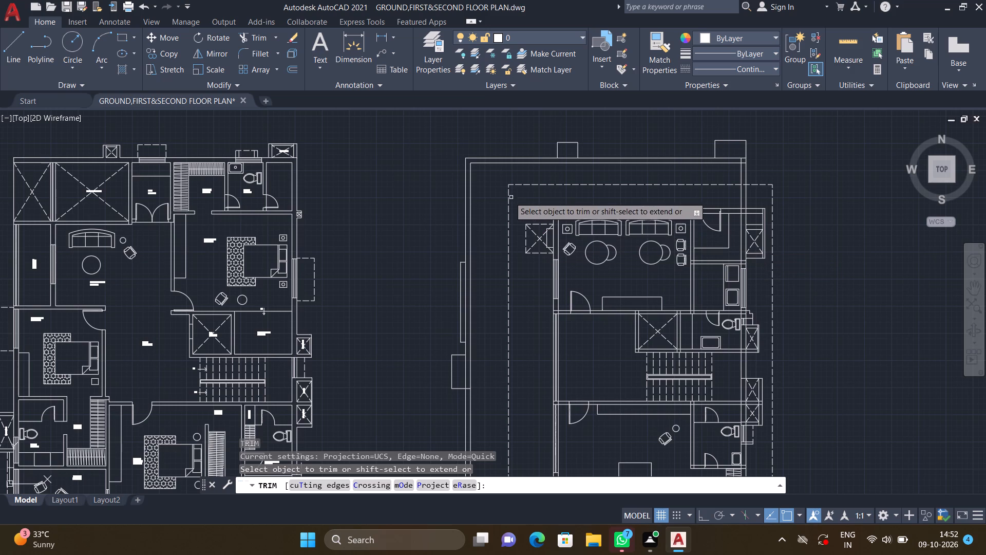
{"action": "scroll", "coordinate": [557, 216], "scroll_direction": "up", "scroll_amount": 3}
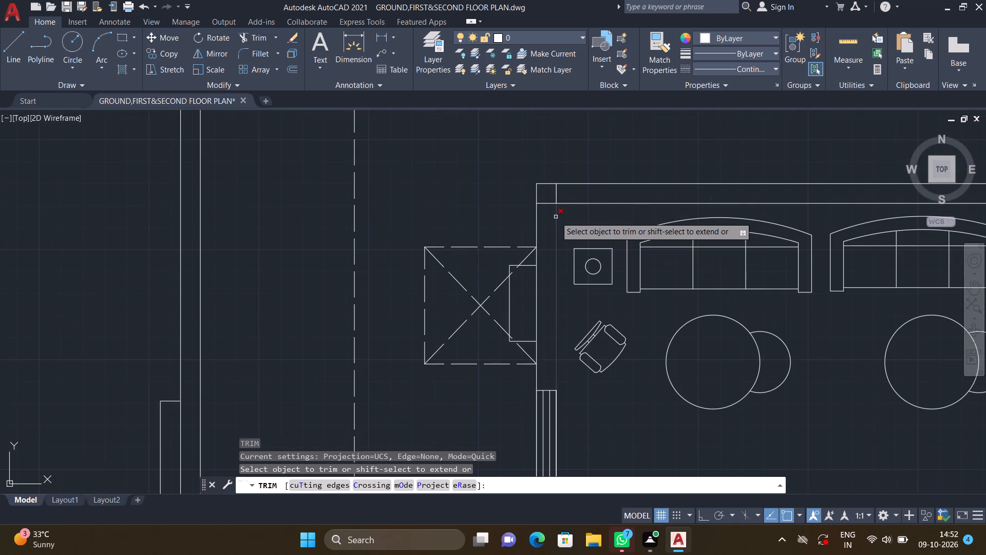
{"action": "scroll", "coordinate": [546, 210], "scroll_direction": "up", "scroll_amount": 2}
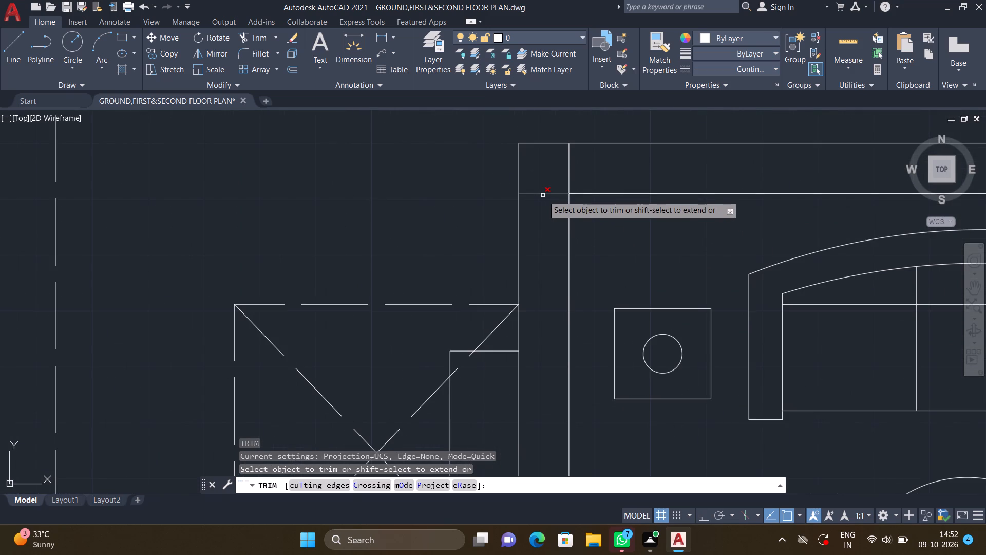
{"action": "double_click", "coordinate": [543, 195]}
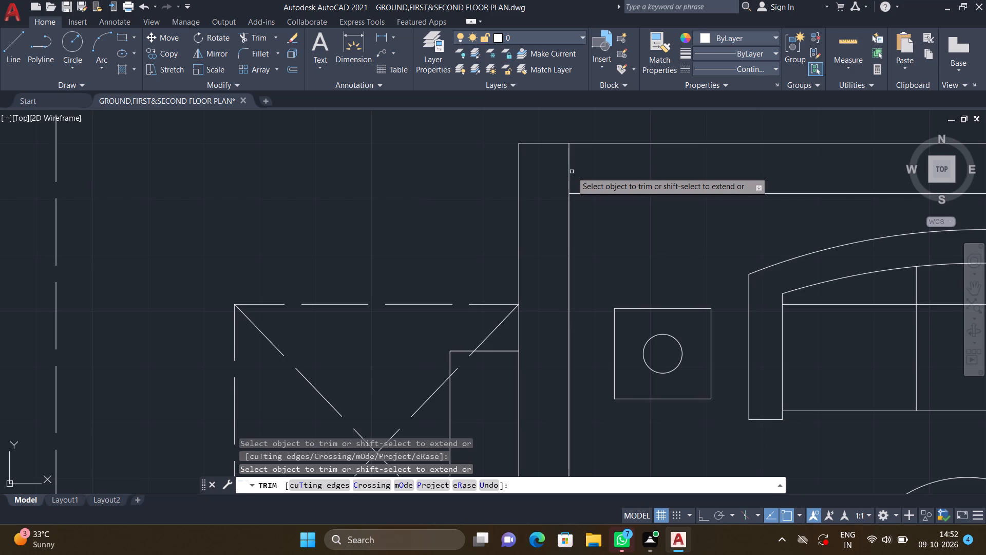
{"action": "left_click", "coordinate": [568, 169]}
{"action": "scroll", "coordinate": [575, 188], "scroll_direction": "down", "scroll_amount": 3}
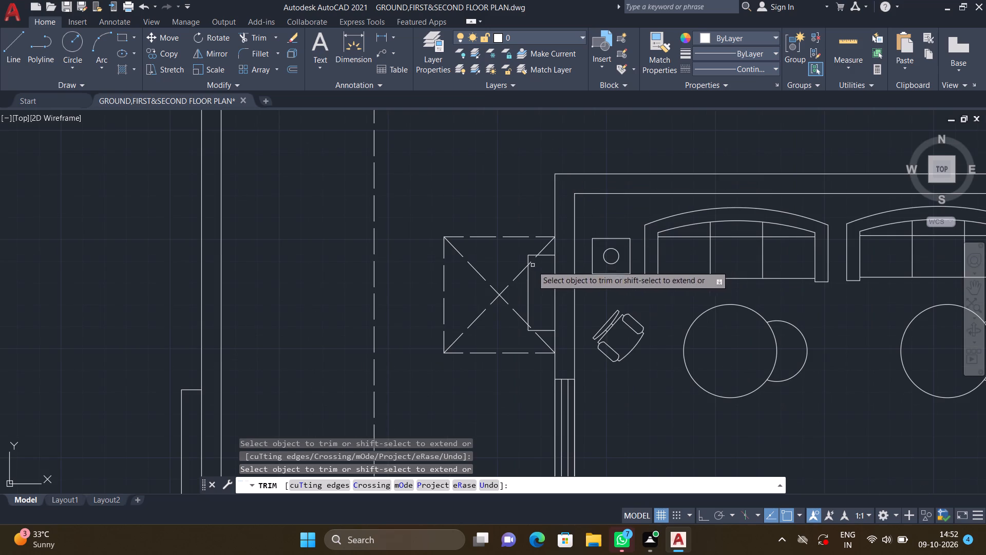
Trim the crossing wall lines where the partition beside the sofa room meets the upper wall, leaving an open T-junction.
{"action": "middle_click_drag", "start_coordinate": [629, 304], "coordinate": [553, 287]}
{"action": "scroll", "coordinate": [575, 296], "scroll_direction": "down", "scroll_amount": 2}
{"action": "middle_click_drag", "start_coordinate": [612, 328], "coordinate": [493, 297]}
{"action": "scroll", "coordinate": [635, 214], "scroll_direction": "down", "scroll_amount": 1}
{"action": "scroll", "coordinate": [639, 222], "scroll_direction": "up", "scroll_amount": 3}
{"action": "middle_click_drag", "start_coordinate": [650, 205], "coordinate": [564, 224]}
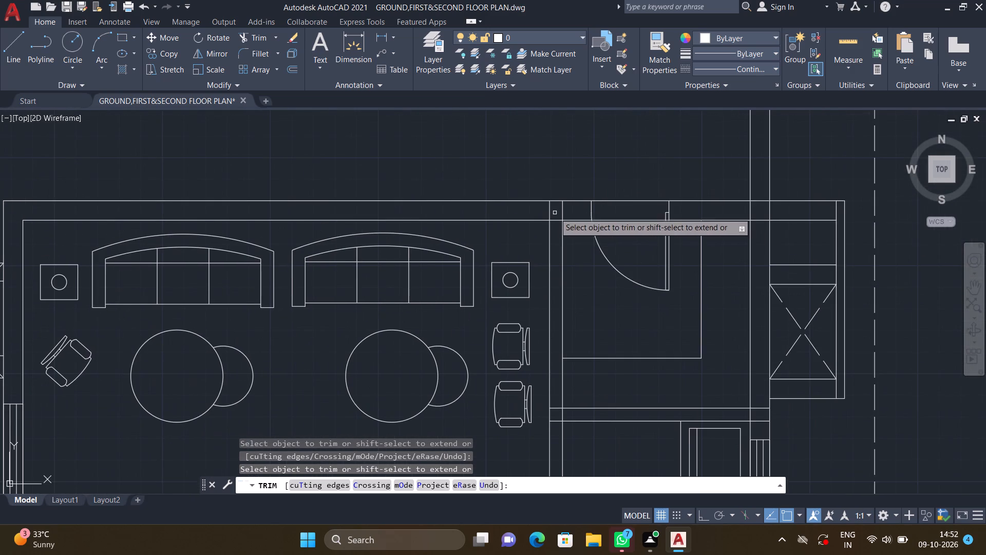
{"action": "scroll", "coordinate": [554, 213], "scroll_direction": "up", "scroll_amount": 3}
{"action": "left_click", "coordinate": [530, 211]}
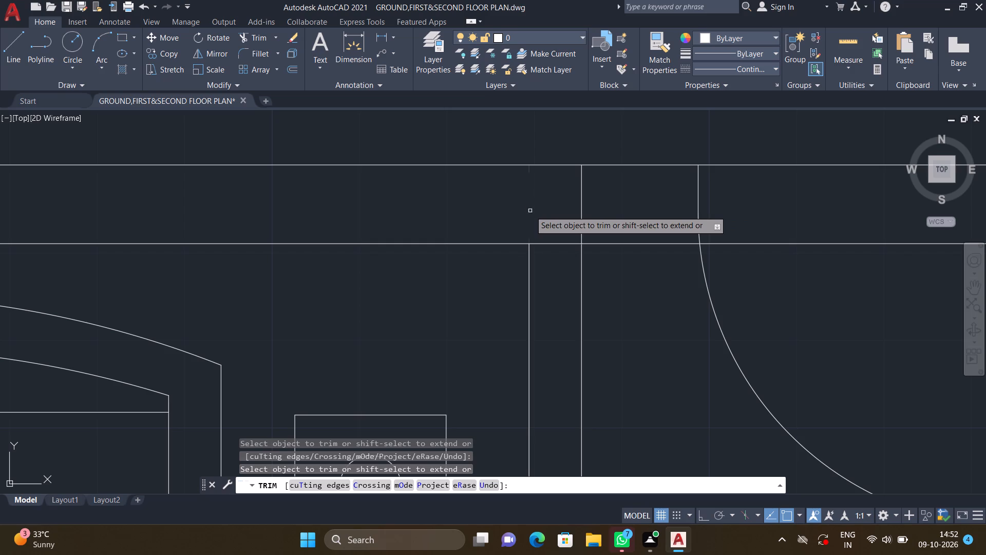
{"action": "left_click", "coordinate": [582, 207]}
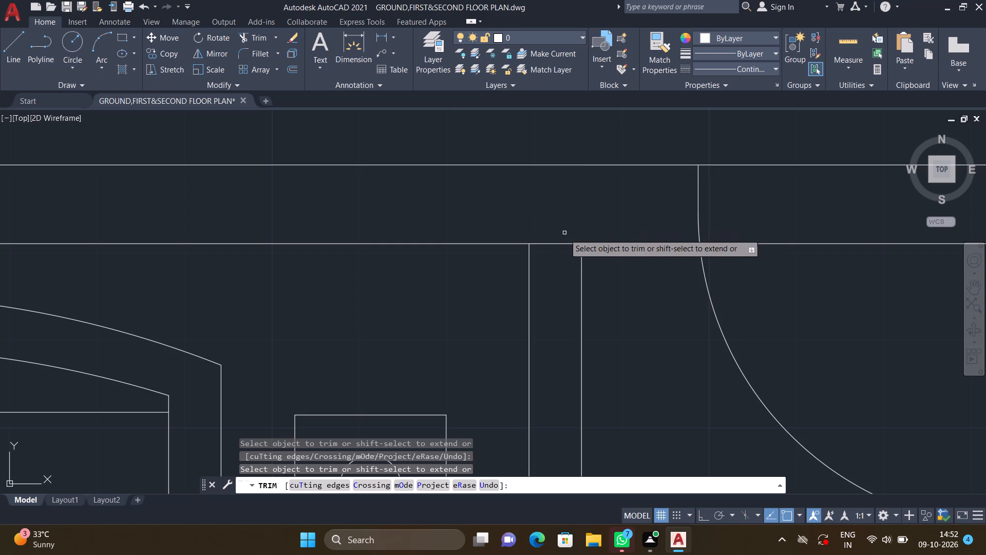
{"action": "left_click", "coordinate": [559, 243]}
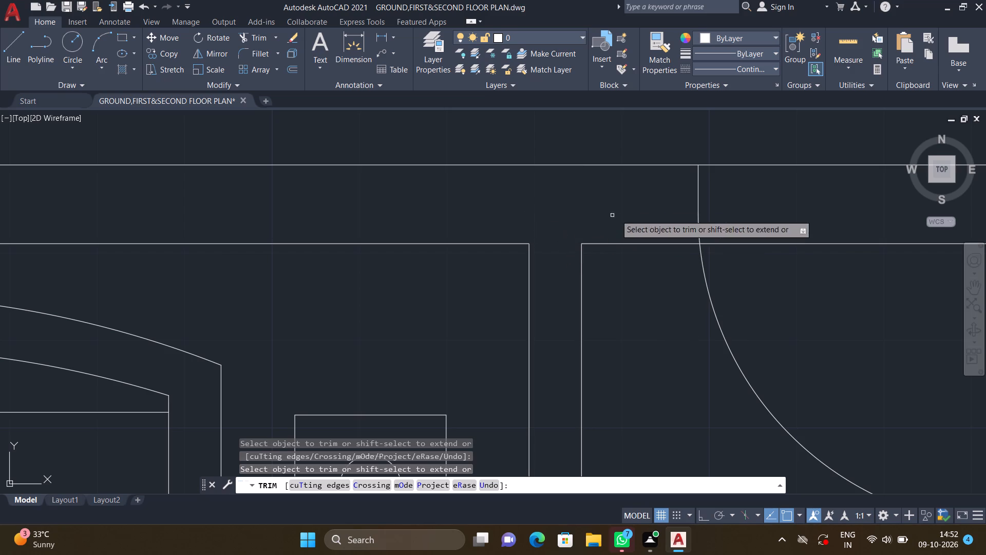
Trim the overlapping wall lines at the upper right corner of the small room with the door, beside the crossed shaft.
{"action": "scroll", "coordinate": [650, 227], "scroll_direction": "down", "scroll_amount": 3}
{"action": "middle_click_drag", "start_coordinate": [674, 245], "coordinate": [649, 230]}
{"action": "middle_click_drag", "start_coordinate": [724, 253], "coordinate": [702, 239]}
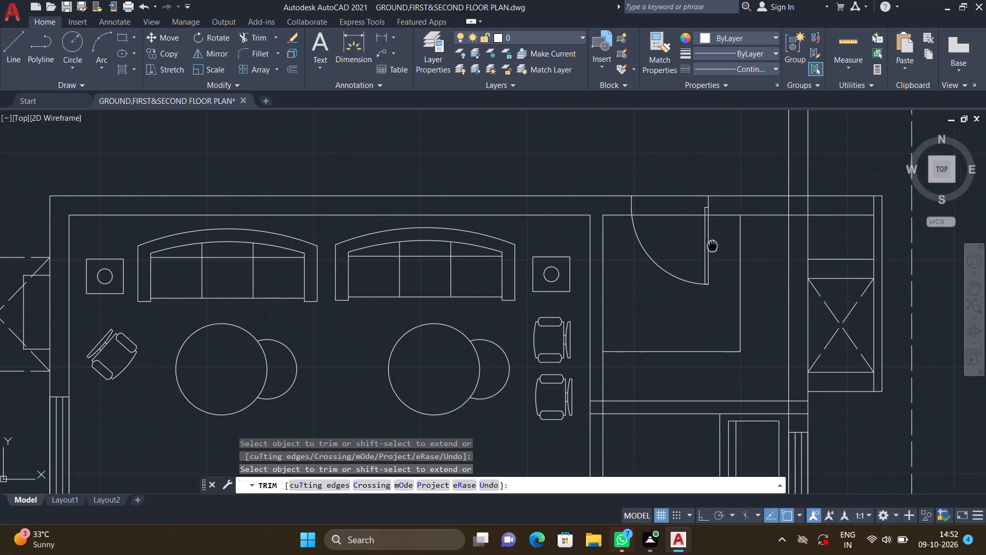
{"action": "middle_click_drag", "start_coordinate": [702, 239], "coordinate": [662, 226]}
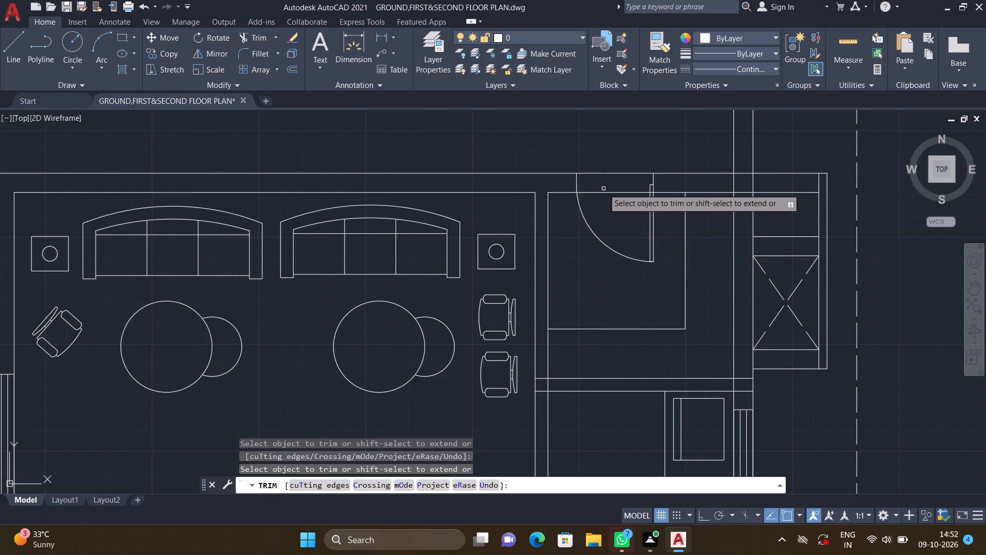
{"action": "scroll", "coordinate": [611, 195], "scroll_direction": "down", "scroll_amount": 2}
{"action": "middle_click_drag", "start_coordinate": [620, 204], "coordinate": [610, 250]}
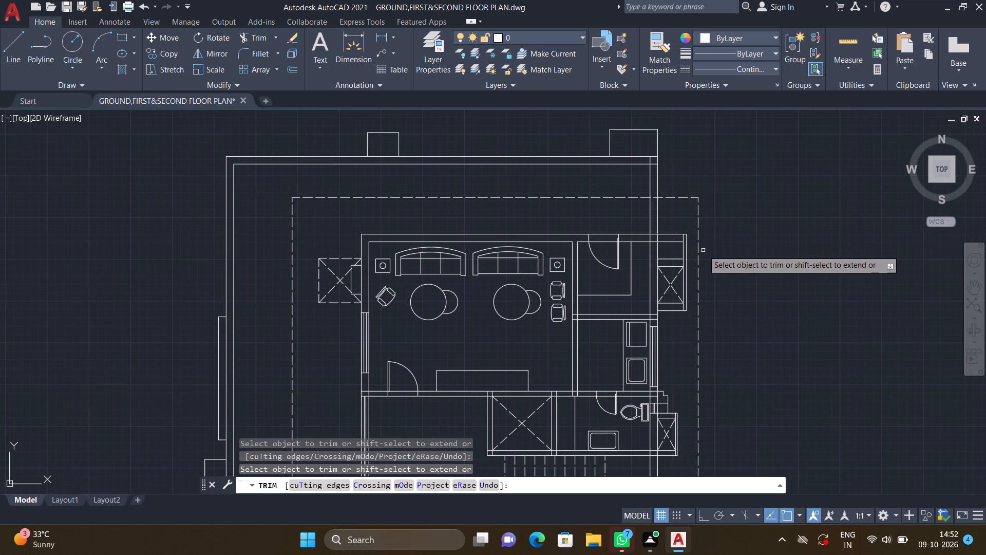
{"action": "scroll", "coordinate": [768, 315], "scroll_direction": "up", "scroll_amount": 3}
{"action": "scroll", "coordinate": [511, 182], "scroll_direction": "down", "scroll_amount": 3}
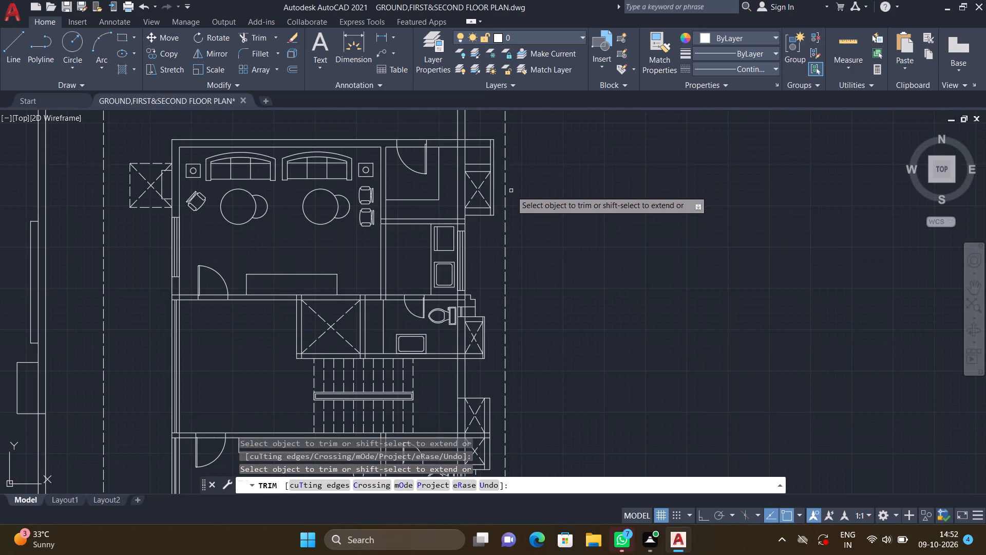
{"action": "middle_click_drag", "start_coordinate": [518, 191], "coordinate": [630, 237]}
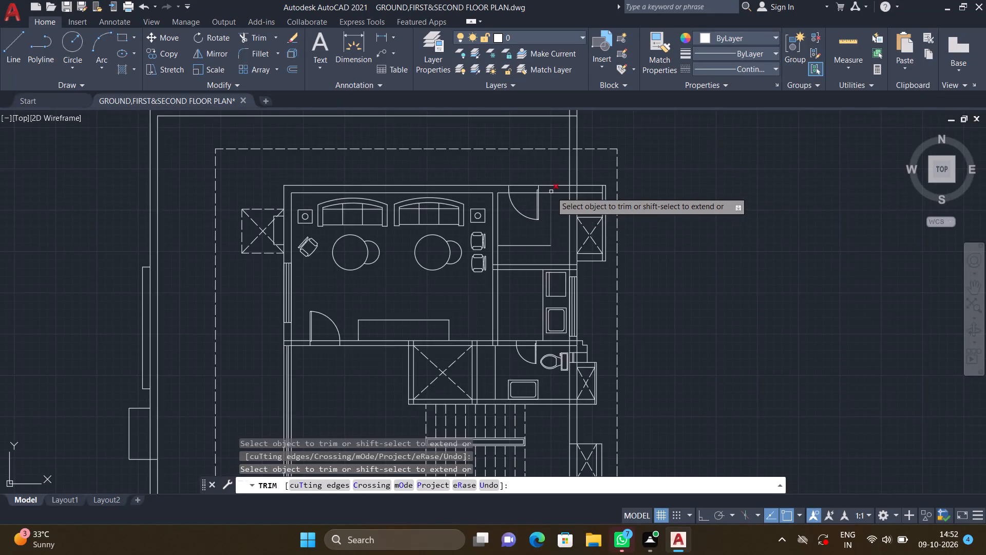
{"action": "scroll", "coordinate": [554, 193], "scroll_direction": "up", "scroll_amount": 2}
{"action": "scroll", "coordinate": [596, 187], "scroll_direction": "up", "scroll_amount": 3}
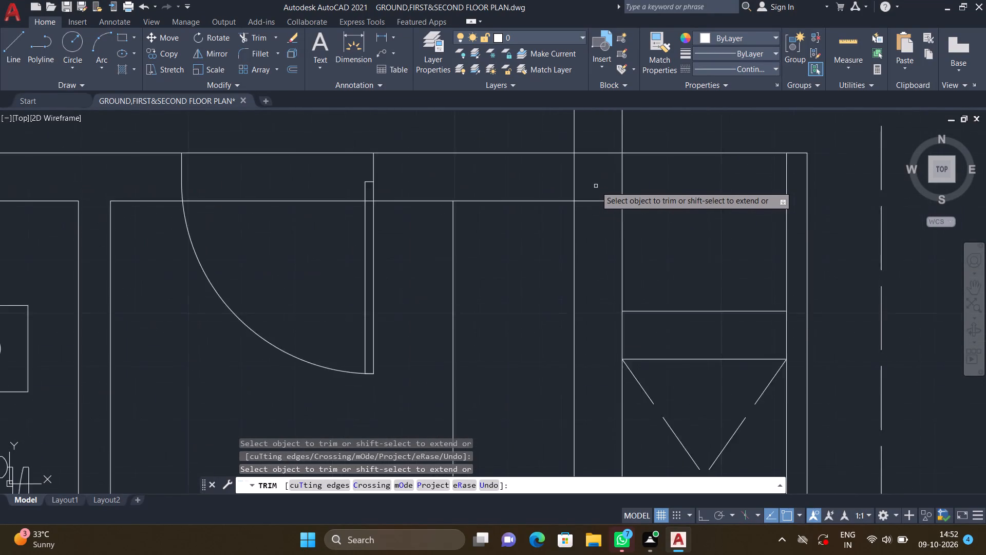
{"action": "left_click", "coordinate": [558, 173]}
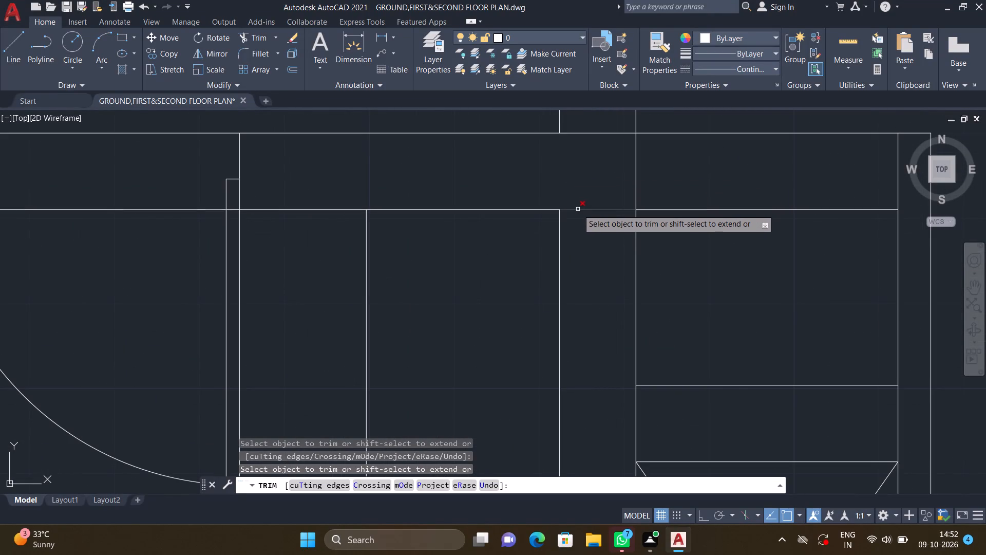
{"action": "left_click", "coordinate": [578, 209]}
Trim the wall lines where the partition below that small room meets the right-hand wall, leaving an open T-junction.
{"action": "scroll", "coordinate": [581, 209], "scroll_direction": "down", "scroll_amount": 3}
{"action": "middle_click_drag", "start_coordinate": [575, 234], "coordinate": [595, 214]}
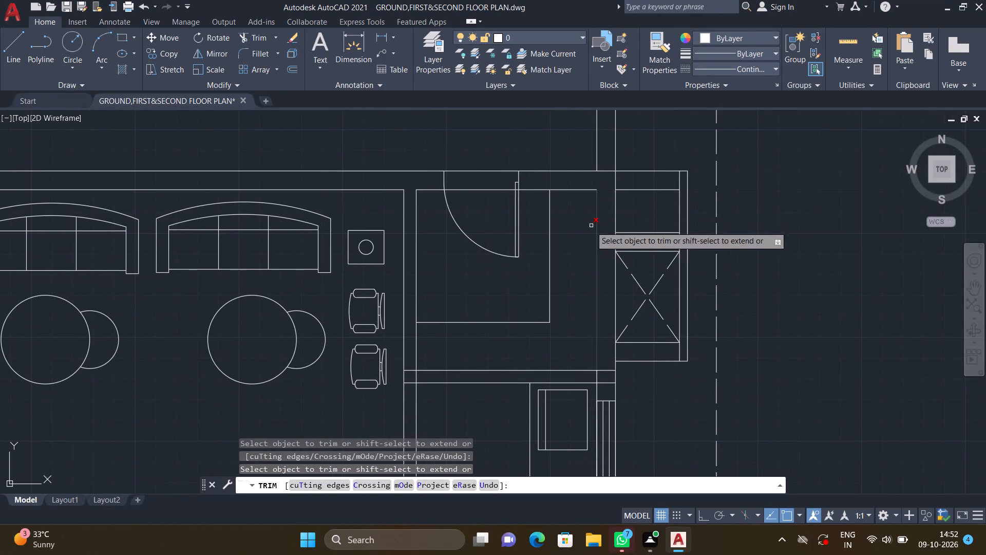
{"action": "middle_click_drag", "start_coordinate": [580, 275], "coordinate": [589, 244]}
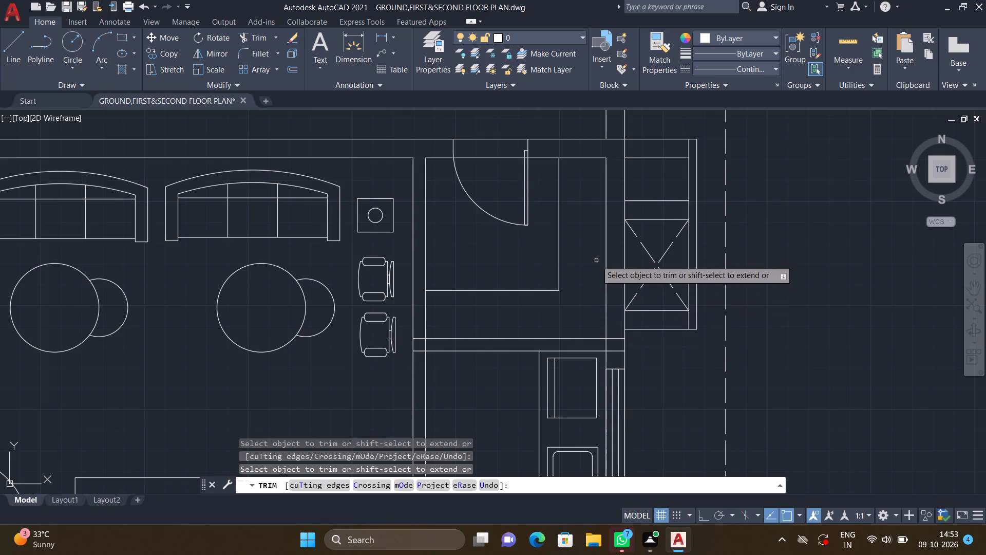
{"action": "middle_click_drag", "start_coordinate": [594, 304], "coordinate": [595, 244]}
{"action": "scroll", "coordinate": [610, 279], "scroll_direction": "up", "scroll_amount": 3}
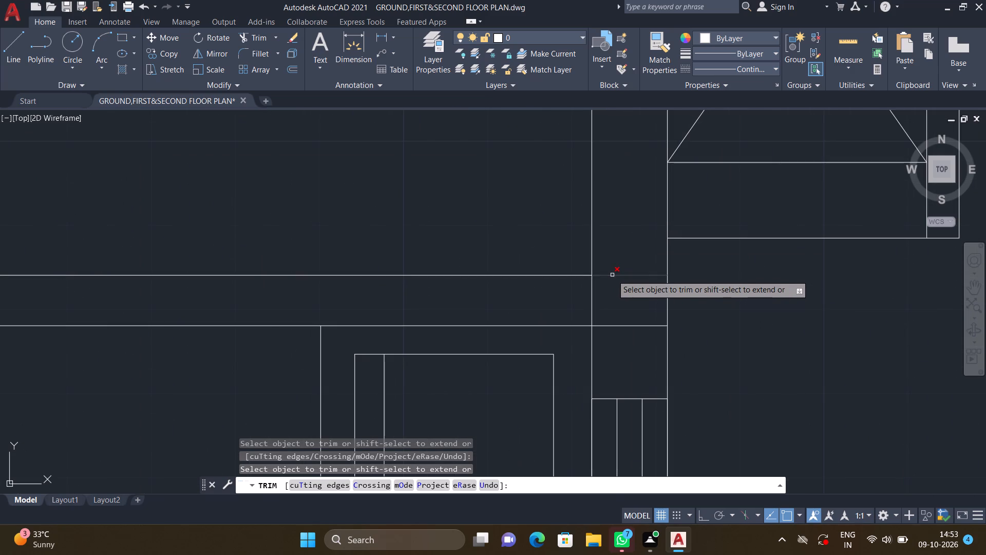
{"action": "left_click_drag", "start_coordinate": [612, 274], "coordinate": [615, 279]}
{"action": "left_click", "coordinate": [621, 323]}
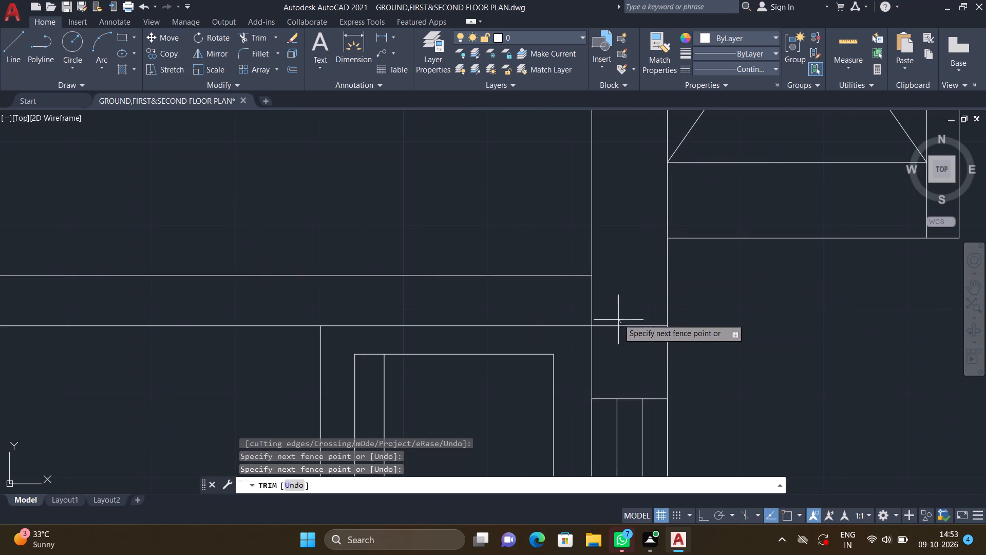
{"action": "left_click", "coordinate": [615, 331]}
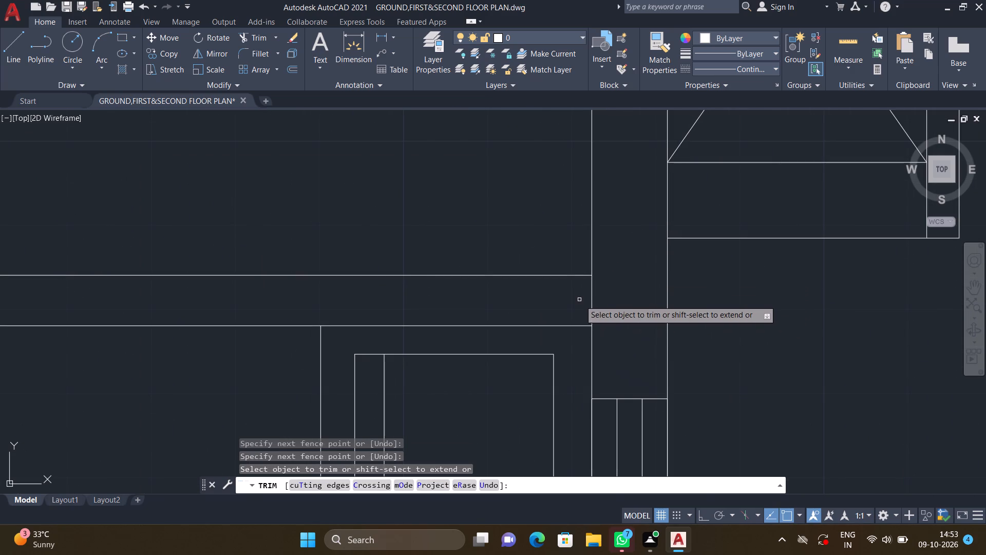
{"action": "left_click", "coordinate": [591, 301]}
Trim the wall lines where the wall above the toilet meets the right-hand wall, opening the junction.
{"action": "scroll", "coordinate": [611, 298], "scroll_direction": "down", "scroll_amount": 1}
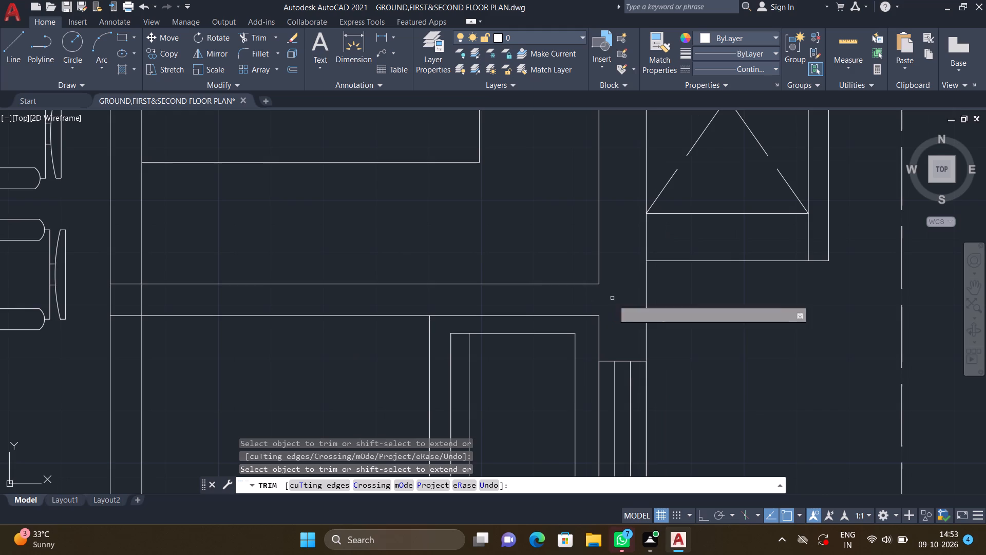
{"action": "scroll", "coordinate": [628, 308], "scroll_direction": "down", "scroll_amount": 2}
{"action": "middle_click_drag", "start_coordinate": [640, 343], "coordinate": [641, 312]}
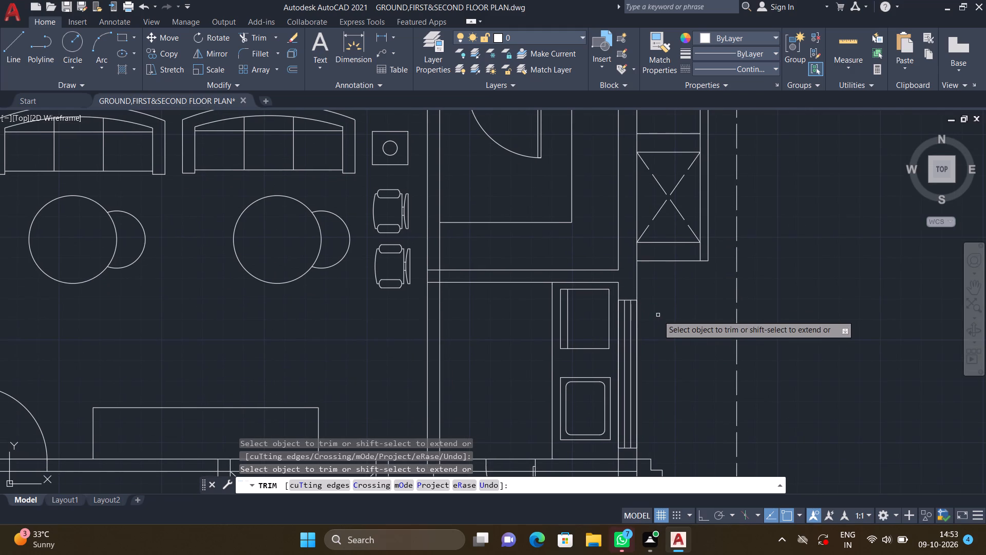
{"action": "middle_click_drag", "start_coordinate": [674, 381], "coordinate": [671, 255]}
{"action": "middle_click_drag", "start_coordinate": [649, 326], "coordinate": [642, 251]}
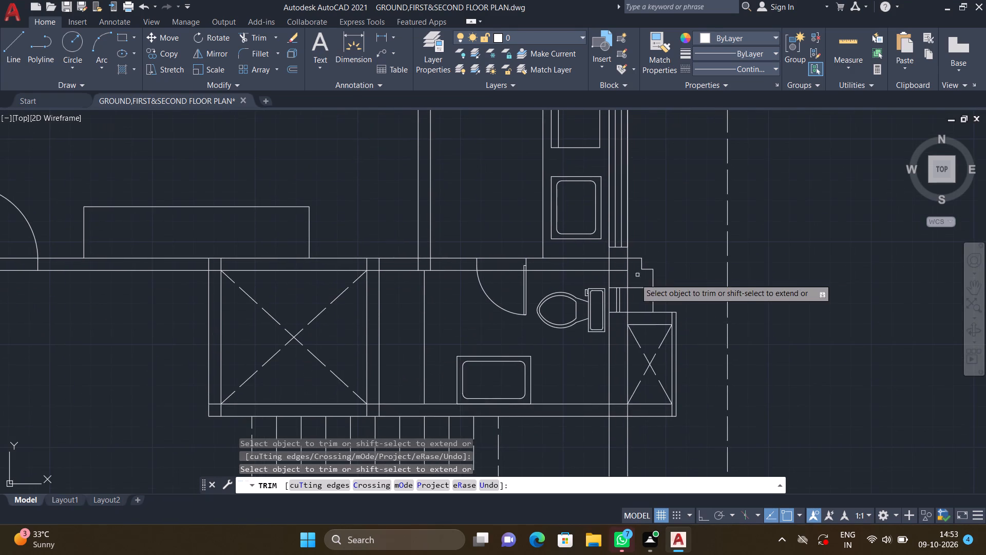
{"action": "scroll", "coordinate": [622, 269], "scroll_direction": "up", "scroll_amount": 3}
{"action": "left_click", "coordinate": [610, 229]}
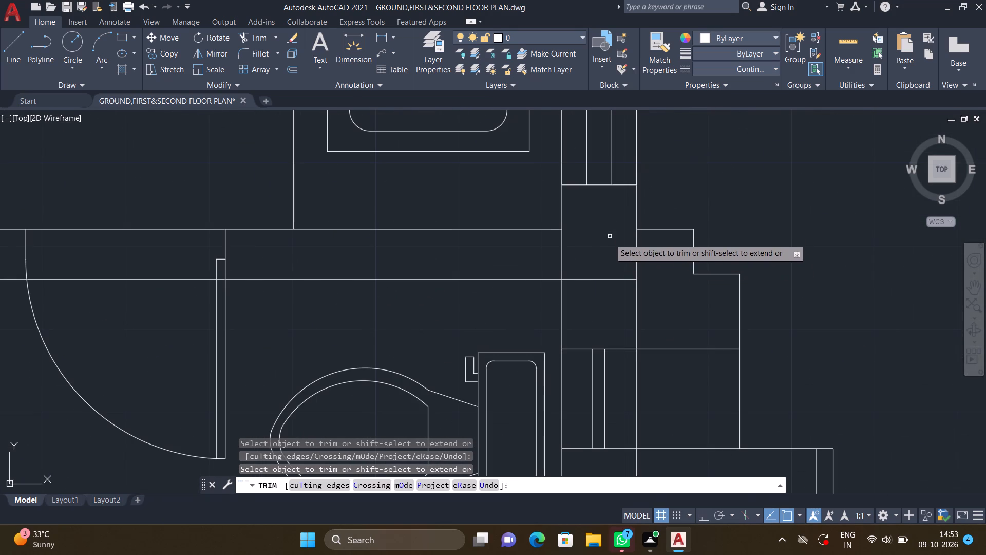
{"action": "left_click", "coordinate": [591, 279]}
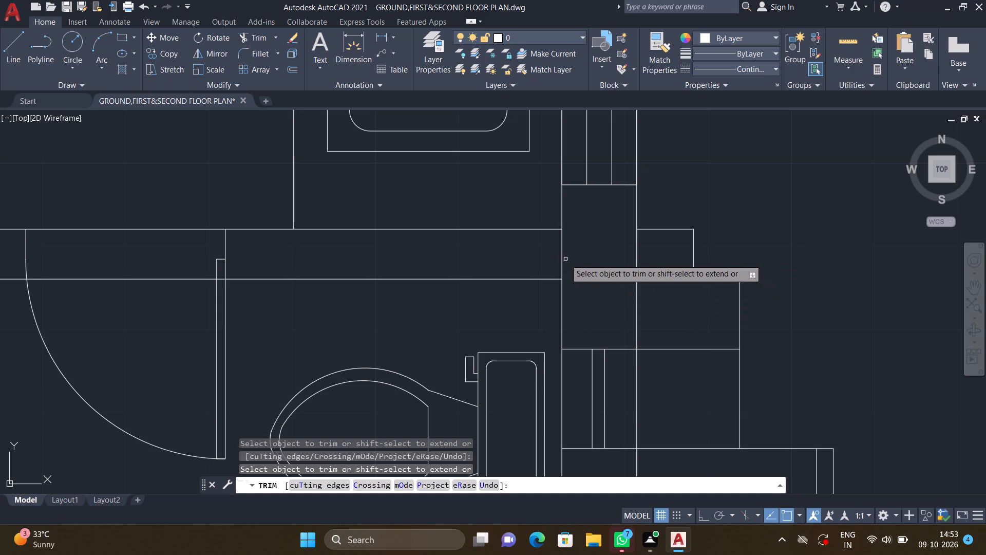
{"action": "left_click", "coordinate": [562, 255]}
Trim the crossing wall lines at the toilet's lower right corner beside the narrow shaft, leaving an open cross junction.
{"action": "scroll", "coordinate": [573, 264], "scroll_direction": "down", "scroll_amount": 2}
{"action": "middle_click_drag", "start_coordinate": [574, 327], "coordinate": [566, 264]}
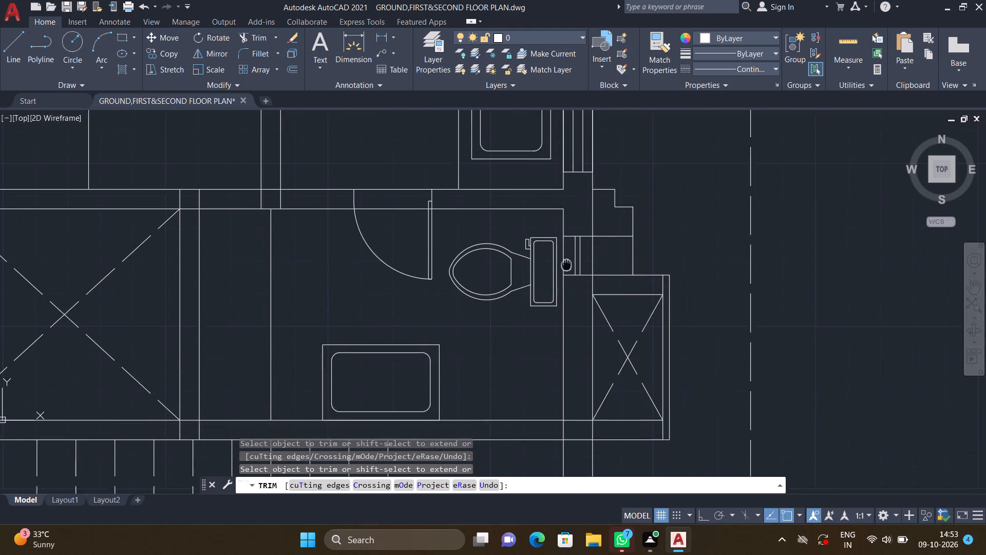
{"action": "scroll", "coordinate": [566, 263], "scroll_direction": "down", "scroll_amount": 2}
{"action": "middle_click_drag", "start_coordinate": [548, 316], "coordinate": [544, 262]}
{"action": "scroll", "coordinate": [563, 276], "scroll_direction": "up", "scroll_amount": 3}
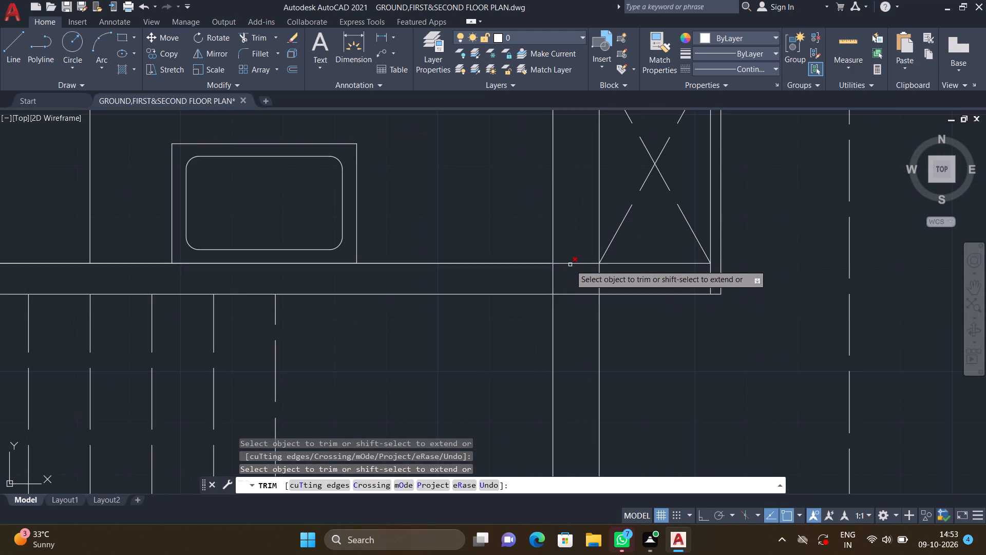
{"action": "scroll", "coordinate": [570, 265], "scroll_direction": "up", "scroll_amount": 2}
{"action": "left_click", "coordinate": [570, 258]}
{"action": "left_click", "coordinate": [571, 351]}
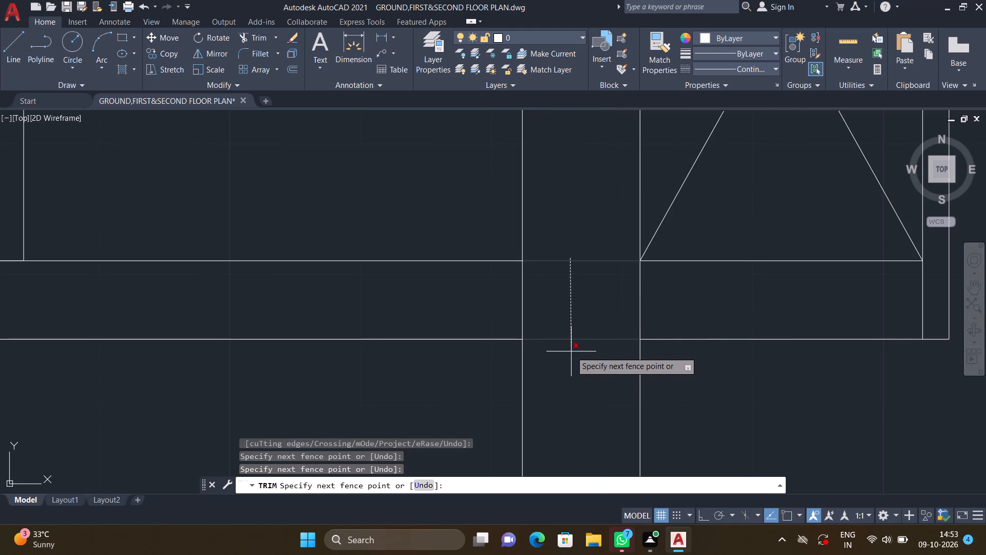
{"action": "left_click", "coordinate": [640, 293]}
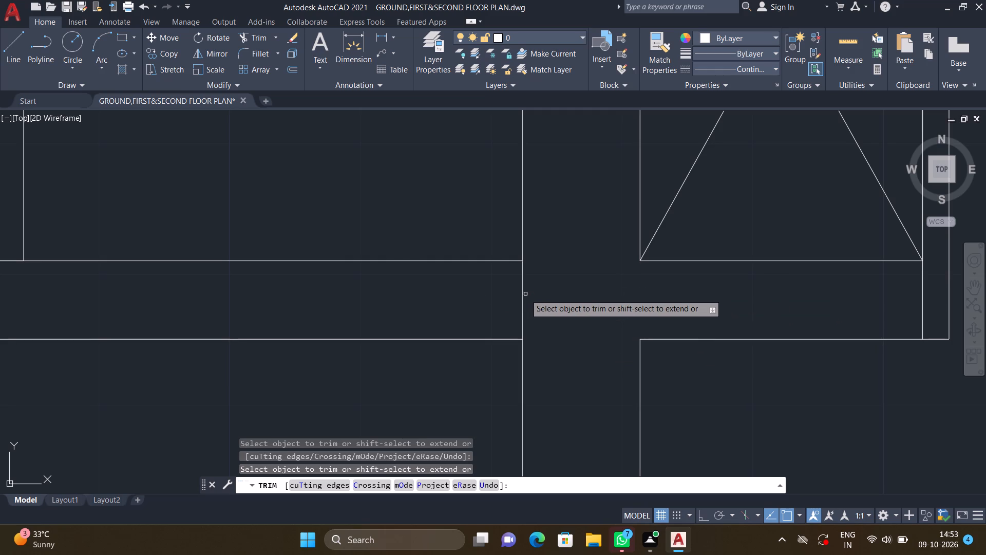
{"action": "left_click", "coordinate": [525, 294]}
{"action": "left_click", "coordinate": [519, 291]}
Trim the crossing lines where the lowest outer wall meets the right-hand wall at the plan's lower right corner.
{"action": "scroll", "coordinate": [543, 306], "scroll_direction": "down", "scroll_amount": 3}
{"action": "middle_click_drag", "start_coordinate": [546, 354], "coordinate": [537, 251]}
{"action": "scroll", "coordinate": [542, 252], "scroll_direction": "down", "scroll_amount": 1}
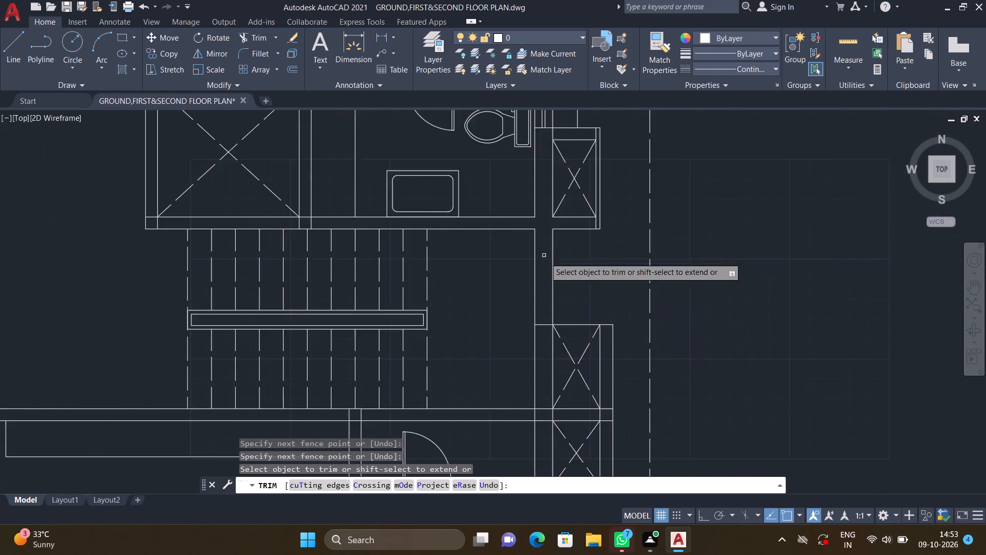
{"action": "scroll", "coordinate": [546, 262], "scroll_direction": "down", "scroll_amount": 1}
{"action": "middle_click_drag", "start_coordinate": [534, 340], "coordinate": [531, 291]}
{"action": "scroll", "coordinate": [540, 315], "scroll_direction": "up", "scroll_amount": 3}
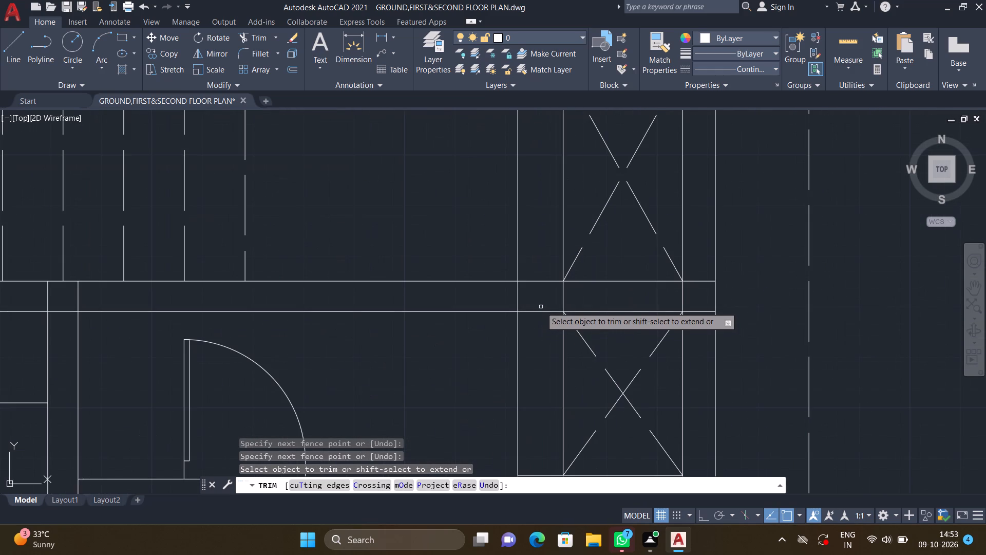
{"action": "scroll", "coordinate": [539, 278], "scroll_direction": "down", "scroll_amount": 4}
{"action": "middle_click_drag", "start_coordinate": [517, 346], "coordinate": [517, 288]}
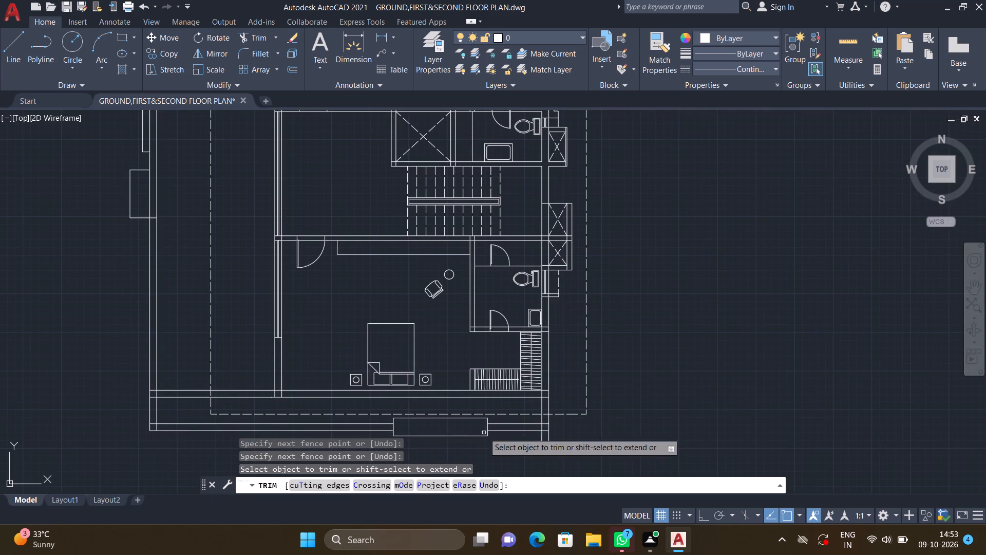
{"action": "middle_click_drag", "start_coordinate": [477, 422], "coordinate": [477, 336]}
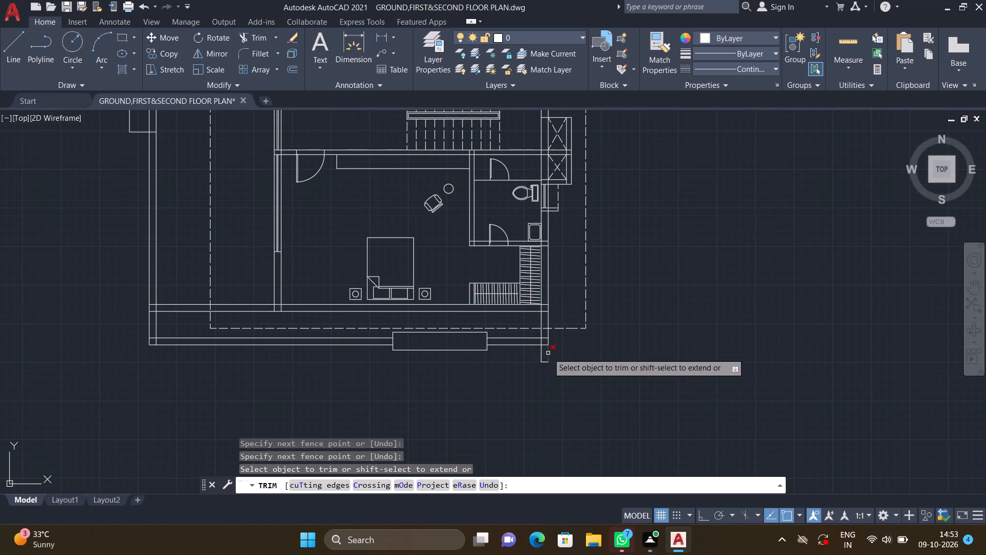
{"action": "scroll", "coordinate": [548, 353], "scroll_direction": "up", "scroll_amount": 3}
{"action": "scroll", "coordinate": [523, 280], "scroll_direction": "up", "scroll_amount": 3}
{"action": "left_click_drag", "start_coordinate": [519, 297], "coordinate": [525, 361]}
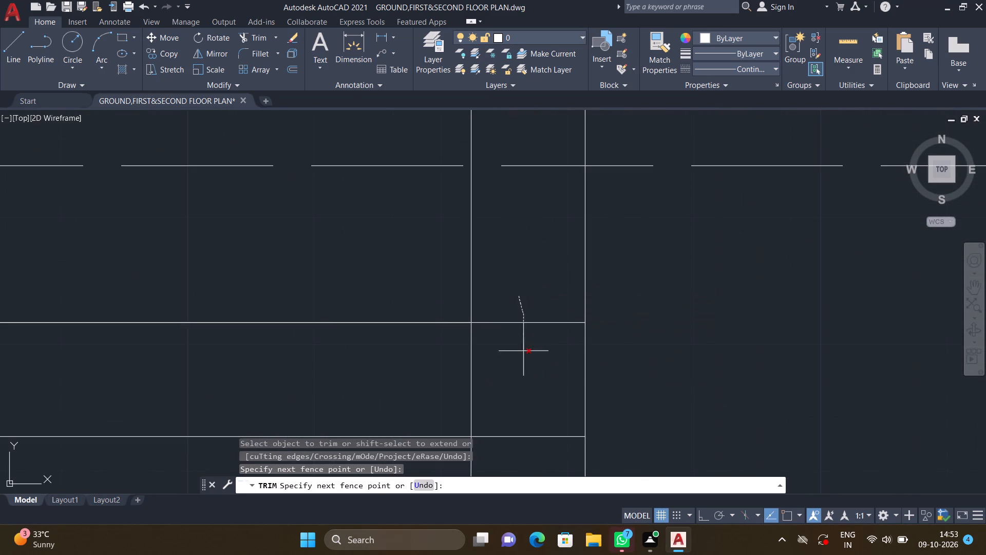
{"action": "left_click_drag", "start_coordinate": [525, 361], "coordinate": [532, 436]}
{"action": "left_click", "coordinate": [532, 437]}
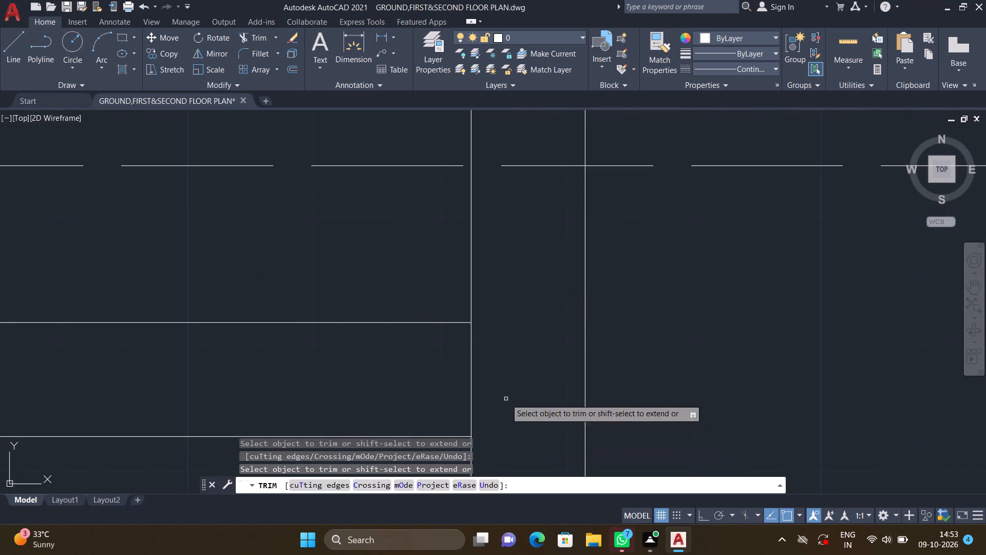
{"action": "left_click", "coordinate": [472, 364]}
Trim the overlapping inner line ends at the lower left corner of the plan's outer wall.
{"action": "scroll", "coordinate": [544, 354], "scroll_direction": "down", "scroll_amount": 4}
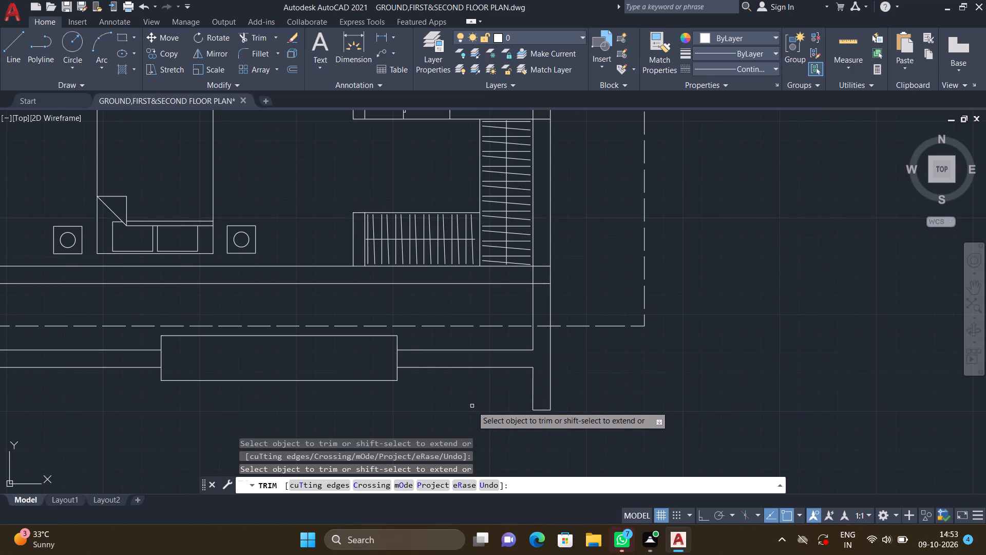
{"action": "scroll", "coordinate": [469, 396], "scroll_direction": "down", "scroll_amount": 2}
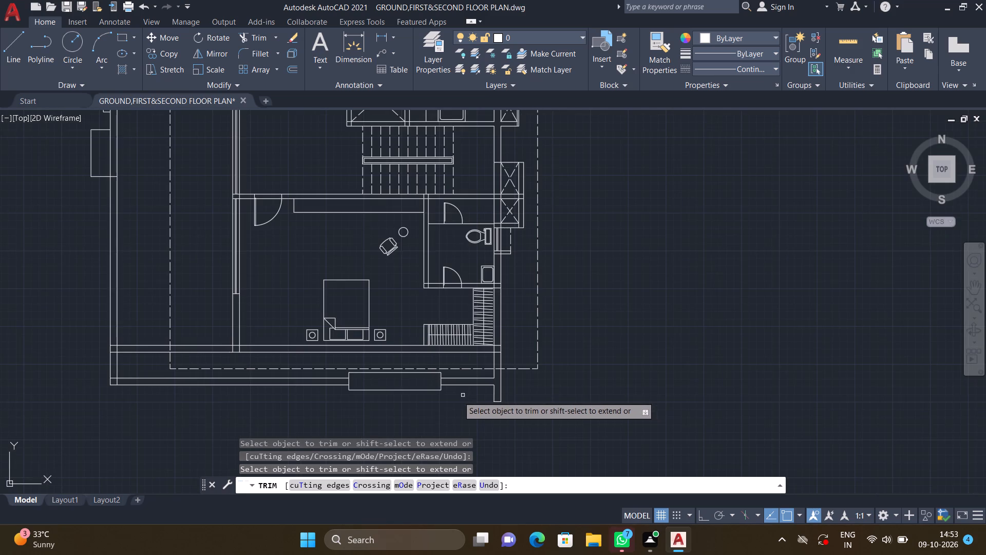
{"action": "middle_click_drag", "start_coordinate": [378, 397], "coordinate": [528, 355]}
{"action": "middle_click_drag", "start_coordinate": [402, 262], "coordinate": [541, 238]}
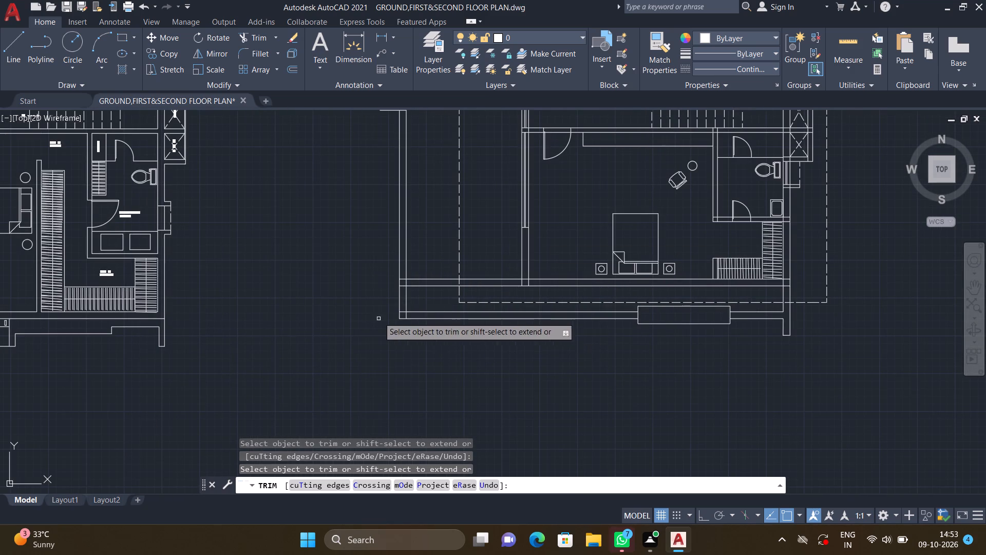
{"action": "scroll", "coordinate": [408, 318], "scroll_direction": "up", "scroll_amount": 3}
{"action": "scroll", "coordinate": [368, 301], "scroll_direction": "up", "scroll_amount": 2}
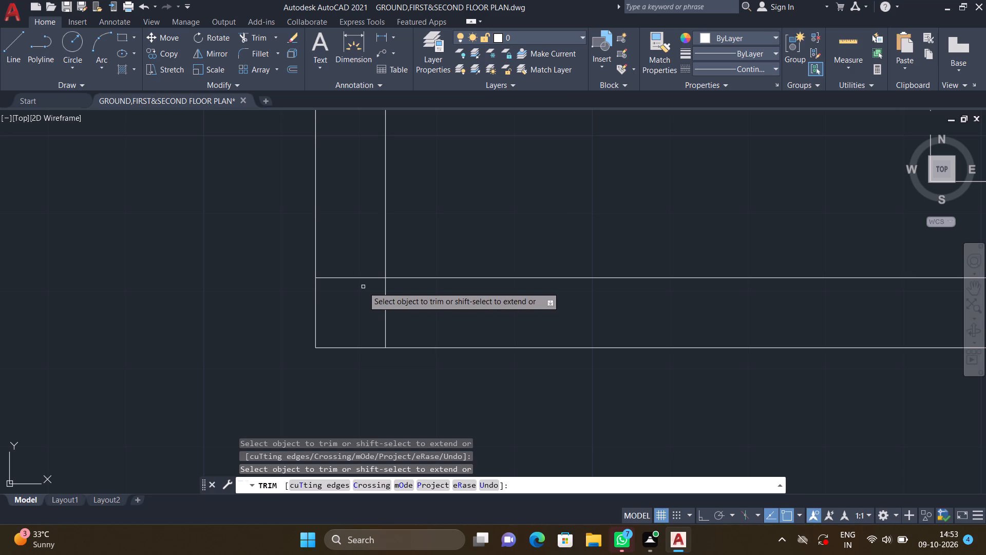
{"action": "left_click", "coordinate": [363, 276]}
{"action": "double_click", "coordinate": [385, 306]}
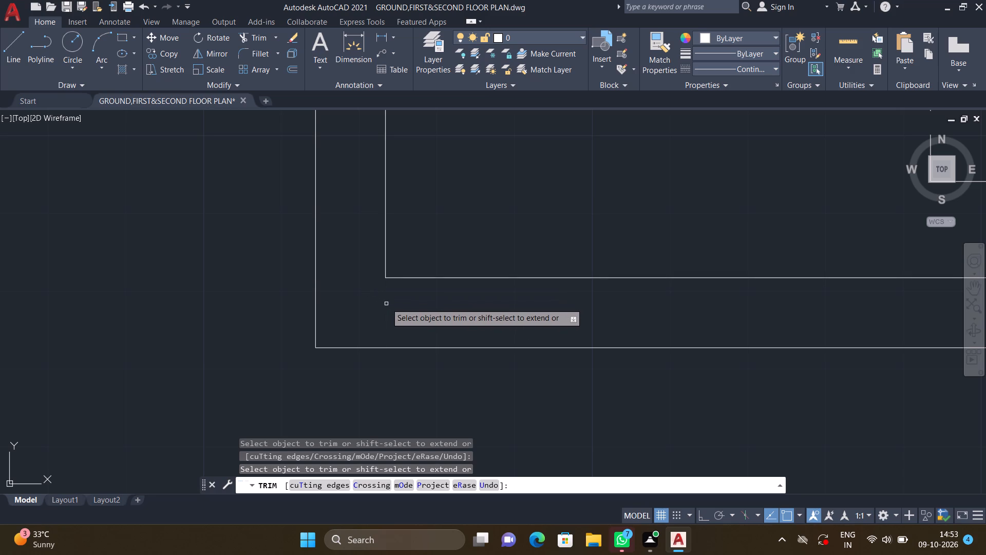
Trim the two horizontal wall line ends that cross the left outer wall just above the plan's lower left corner.
{"action": "scroll", "coordinate": [470, 240], "scroll_direction": "down", "scroll_amount": 4}
{"action": "middle_click_drag", "start_coordinate": [471, 236], "coordinate": [462, 296]}
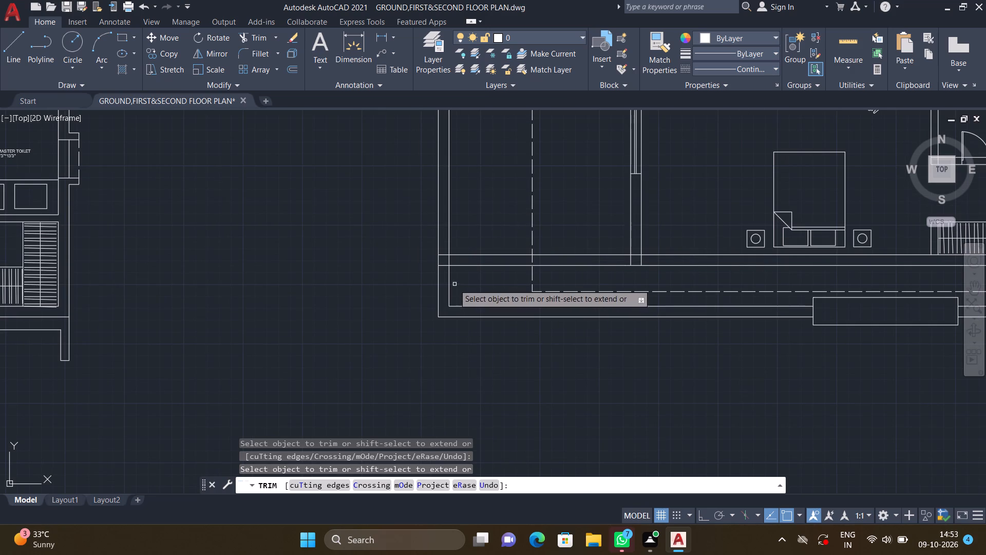
{"action": "scroll", "coordinate": [444, 259], "scroll_direction": "up", "scroll_amount": 3}
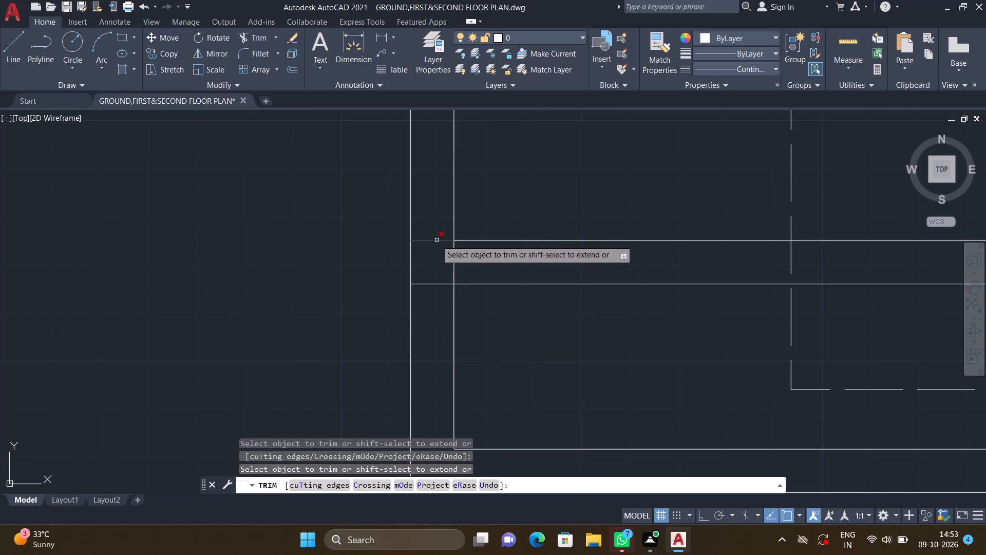
{"action": "left_click", "coordinate": [437, 240]}
{"action": "left_click", "coordinate": [437, 283]}
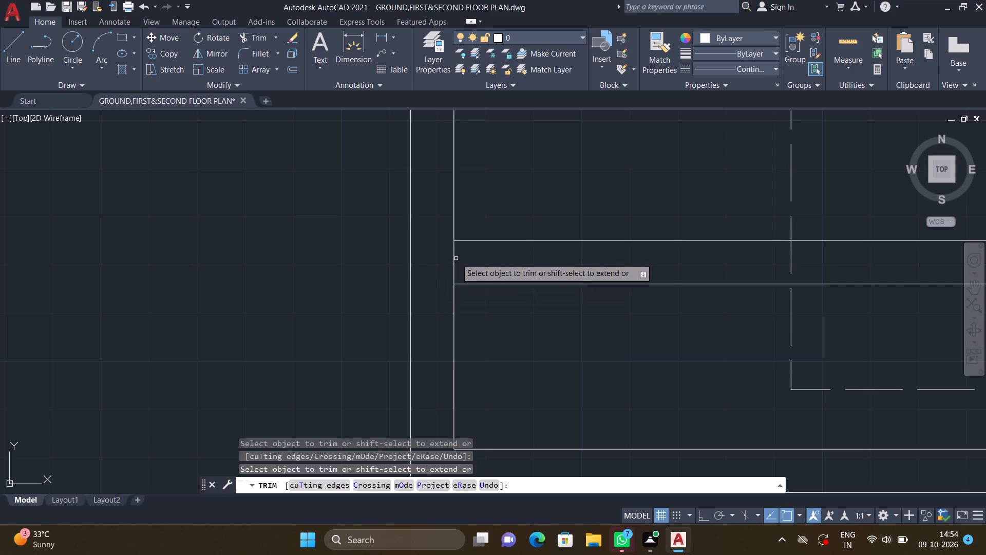
Trim away the two horizontal wall lines between the dashed outline and the bedroom's left wall at its lower left corner.
{"action": "scroll", "coordinate": [514, 326], "scroll_direction": "down", "scroll_amount": 3}
{"action": "middle_click_drag", "start_coordinate": [544, 348], "coordinate": [521, 336]}
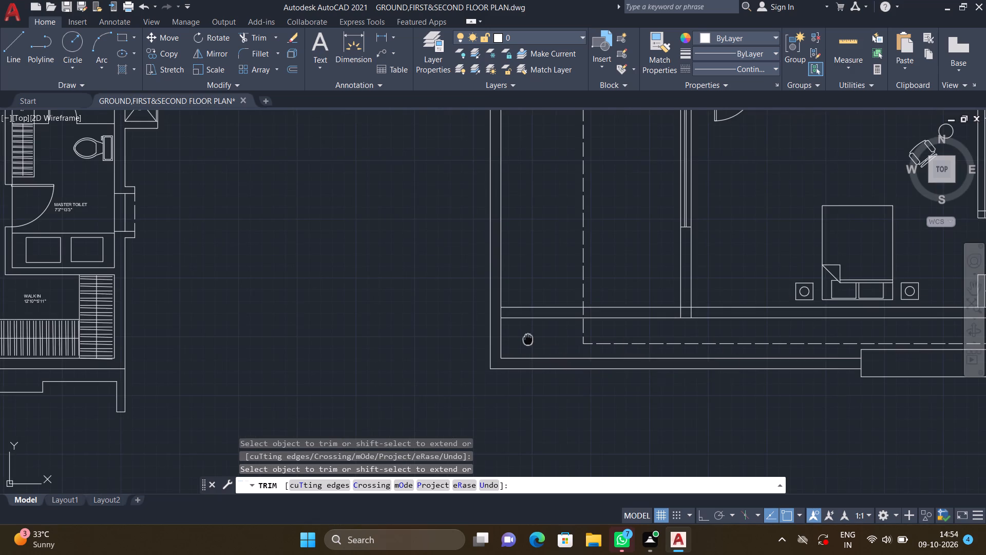
{"action": "middle_click_drag", "start_coordinate": [521, 336], "coordinate": [418, 319]}
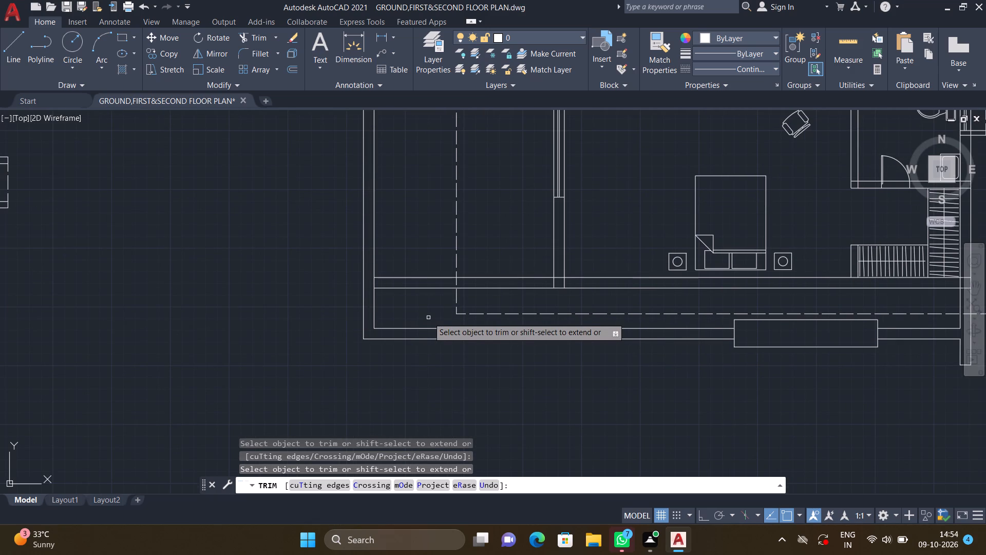
{"action": "scroll", "coordinate": [430, 327], "scroll_direction": "down", "scroll_amount": 4}
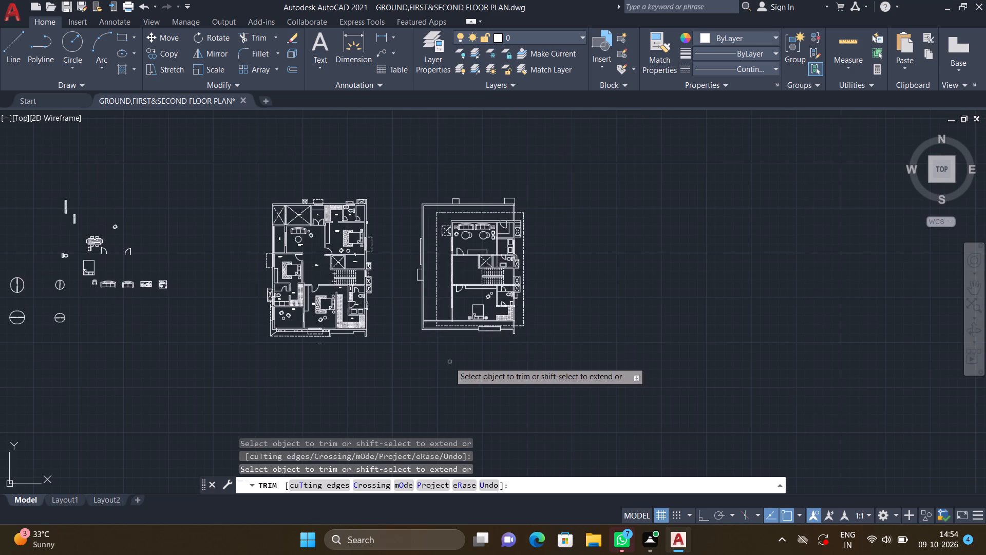
{"action": "middle_click_drag", "start_coordinate": [433, 341], "coordinate": [460, 351]}
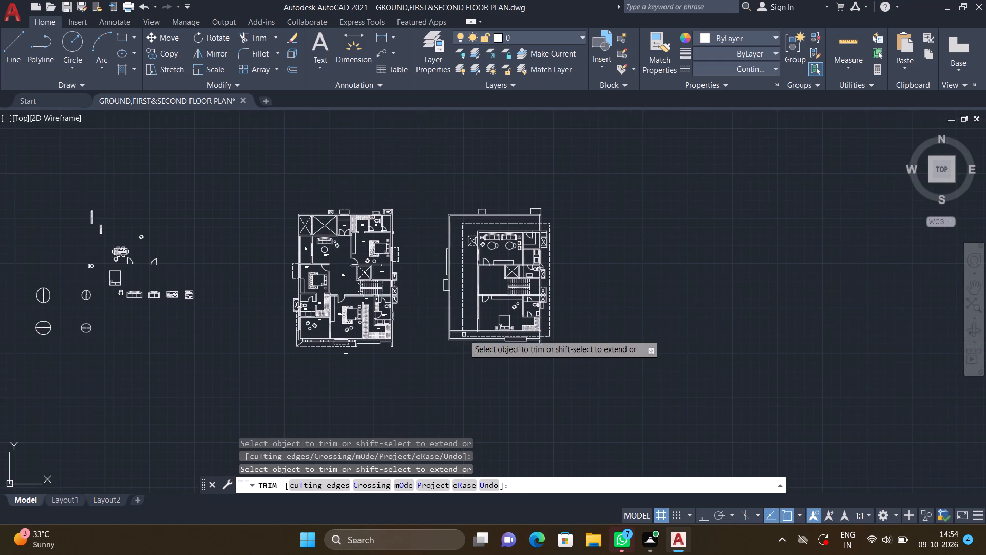
{"action": "scroll", "coordinate": [464, 330], "scroll_direction": "up", "scroll_amount": 4}
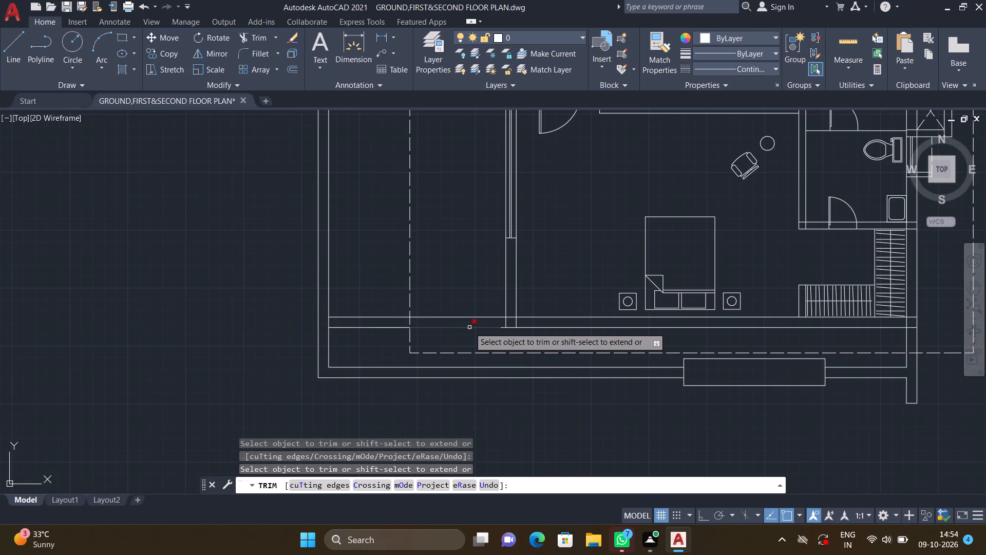
{"action": "left_click", "coordinate": [469, 327]}
{"action": "left_click", "coordinate": [472, 314]}
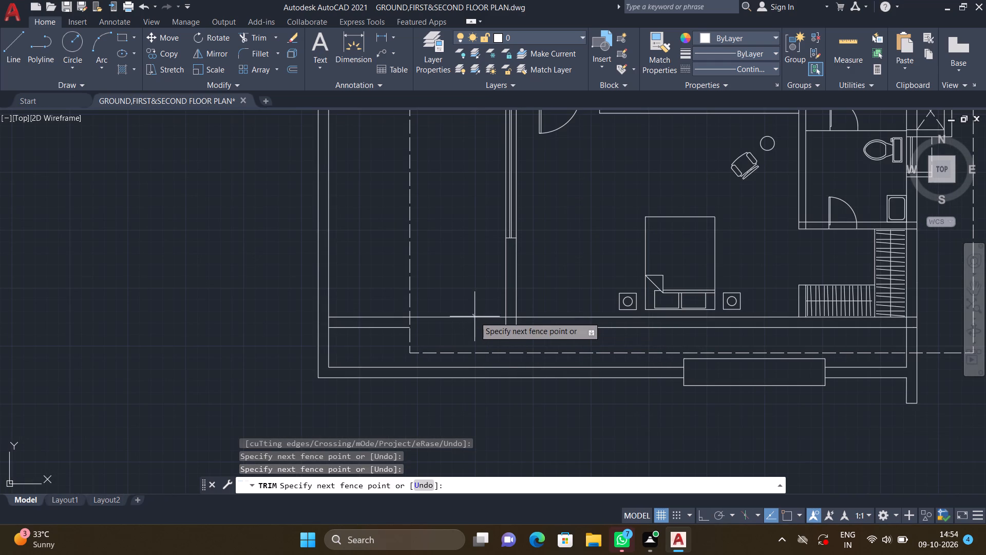
{"action": "left_click", "coordinate": [478, 324]}
{"action": "scroll", "coordinate": [505, 331], "scroll_direction": "up", "scroll_amount": 3}
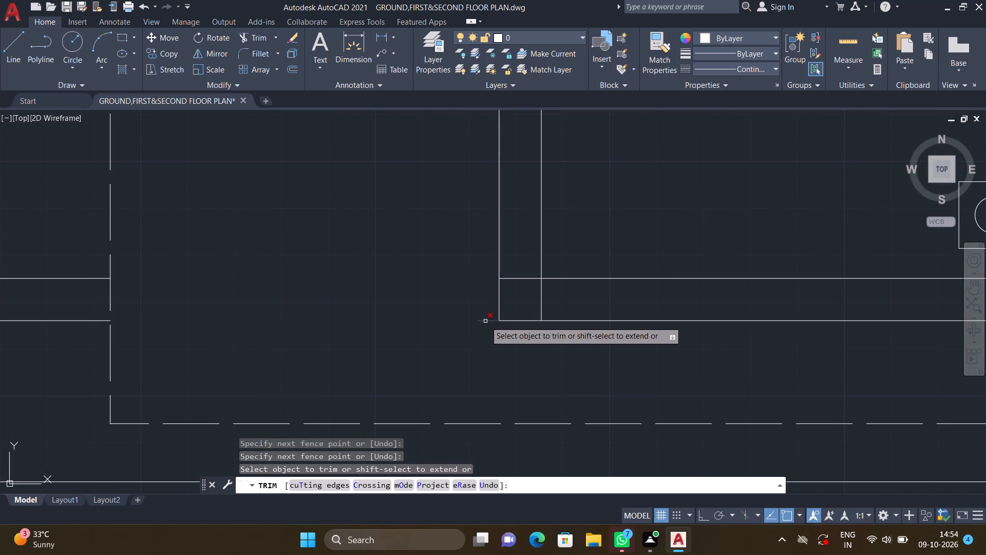
{"action": "left_click", "coordinate": [485, 321]}
Trim away the two remaining horizontal wall lines between the left outer wall and the dashed outline.
{"action": "scroll", "coordinate": [428, 334], "scroll_direction": "down", "scroll_amount": 4}
{"action": "middle_click_drag", "start_coordinate": [348, 342], "coordinate": [446, 299]}
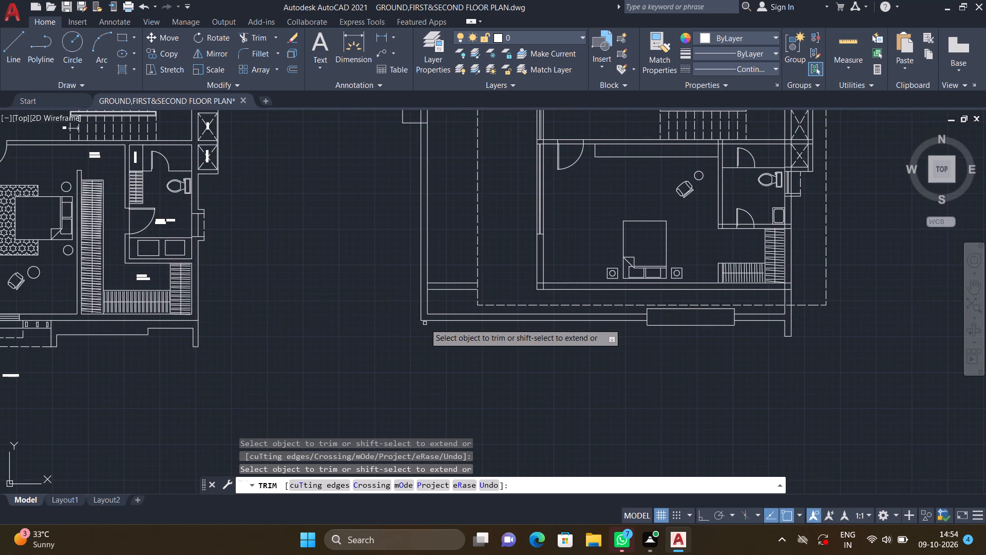
{"action": "scroll", "coordinate": [425, 304], "scroll_direction": "up", "scroll_amount": 2}
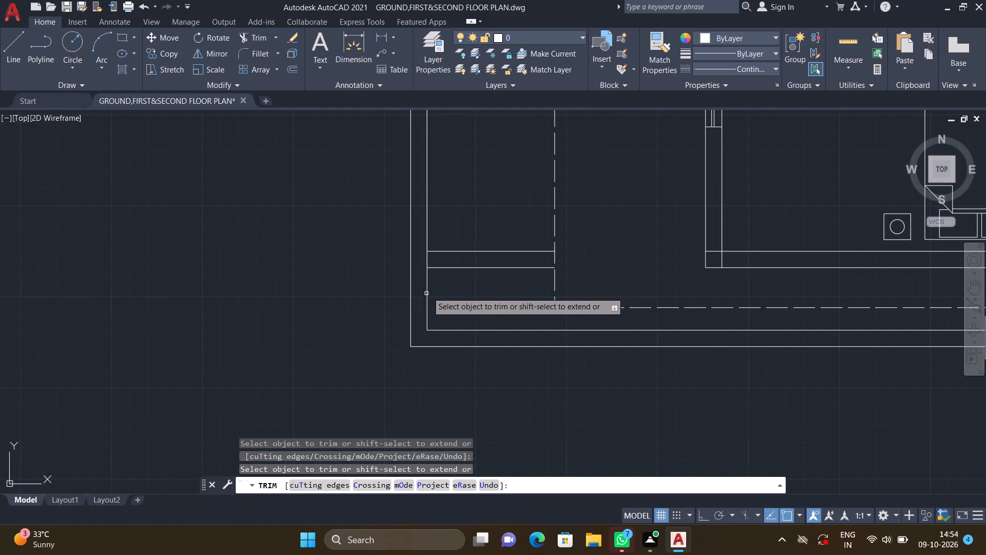
{"action": "left_click", "coordinate": [463, 268]}
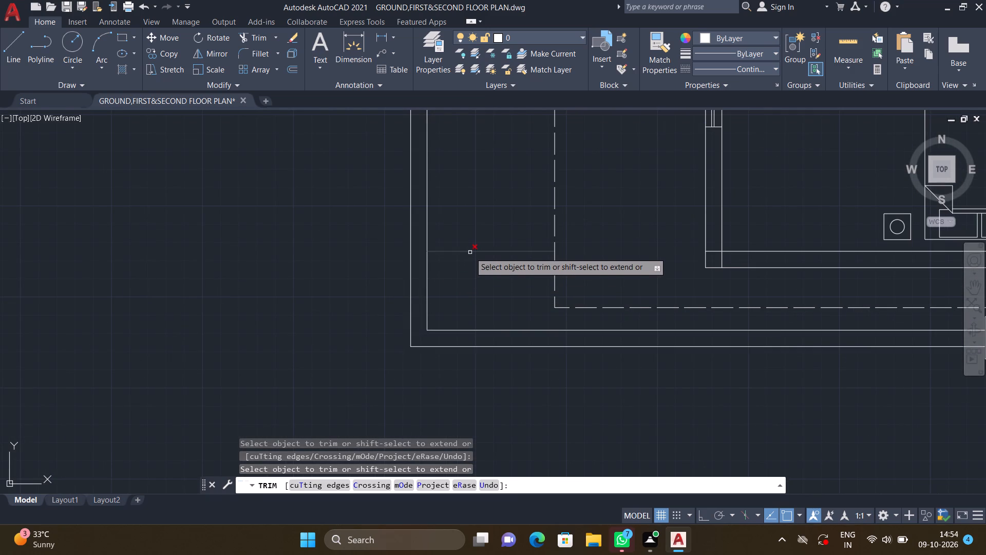
{"action": "left_click", "coordinate": [470, 252]}
Trim the overlapping inner line ends at the bedroom wall's lower left corner.
{"action": "scroll", "coordinate": [504, 284], "scroll_direction": "down", "scroll_amount": 2}
{"action": "middle_click_drag", "start_coordinate": [521, 352], "coordinate": [471, 345]}
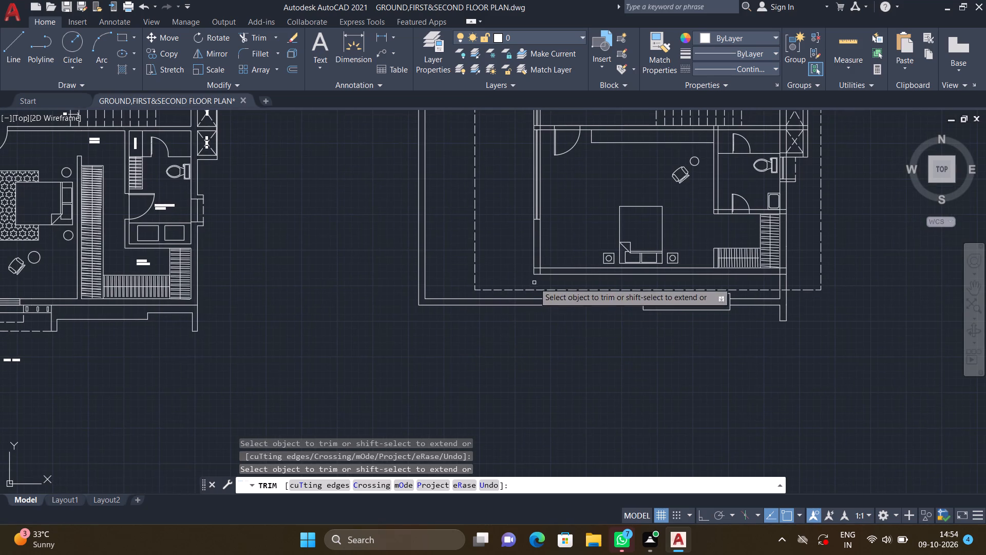
{"action": "middle_click_drag", "start_coordinate": [531, 281], "coordinate": [440, 310]}
{"action": "scroll", "coordinate": [457, 304], "scroll_direction": "up", "scroll_amount": 3}
{"action": "scroll", "coordinate": [406, 281], "scroll_direction": "up", "scroll_amount": 1}
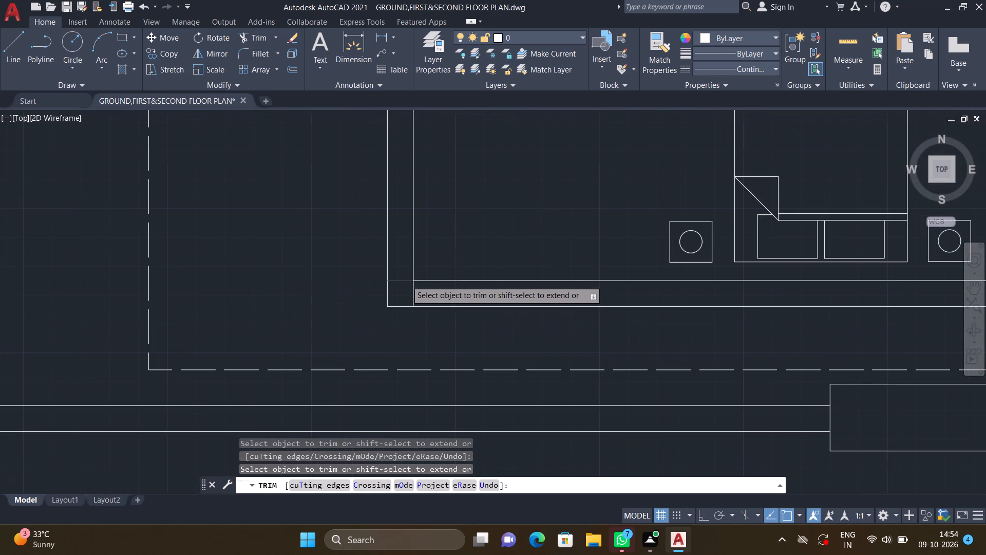
{"action": "scroll", "coordinate": [406, 281], "scroll_direction": "up", "scroll_amount": 1}
{"action": "left_click", "coordinate": [402, 278]}
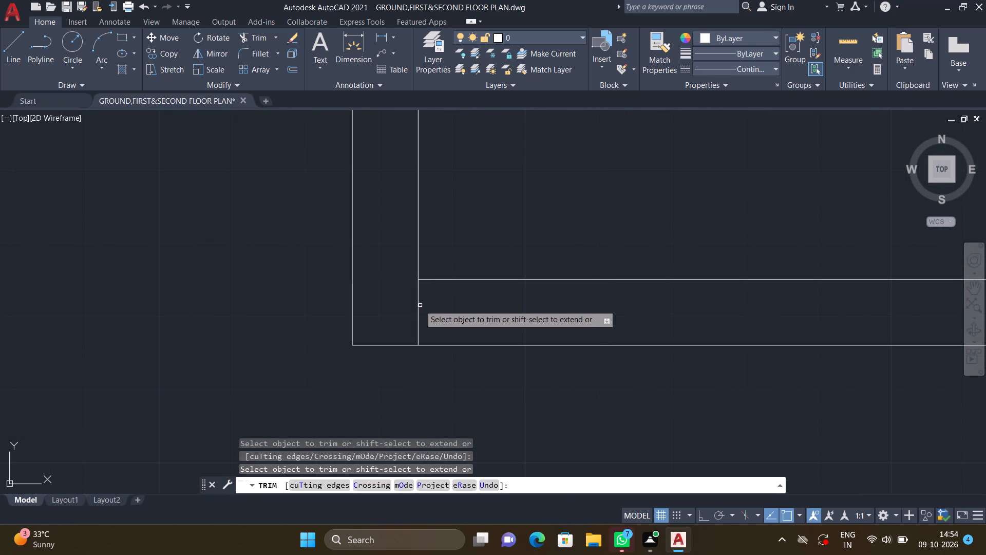
{"action": "left_click", "coordinate": [417, 301]}
Trim the crossing lines where the bedroom's lower wall meets the right outer wall below the wardrobe, opening the junction.
{"action": "scroll", "coordinate": [535, 283], "scroll_direction": "down", "scroll_amount": 4}
{"action": "middle_click_drag", "start_coordinate": [528, 379], "coordinate": [430, 351]}
{"action": "middle_click_drag", "start_coordinate": [756, 311], "coordinate": [501, 332]}
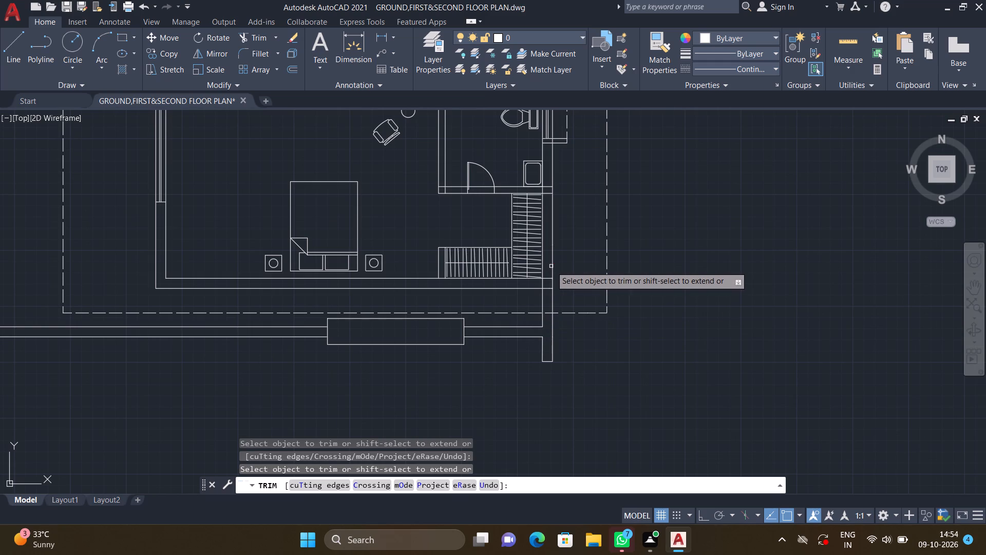
{"action": "scroll", "coordinate": [551, 267], "scroll_direction": "up", "scroll_amount": 2}
{"action": "middle_click_drag", "start_coordinate": [532, 283], "coordinate": [540, 253]}
{"action": "scroll", "coordinate": [543, 268], "scroll_direction": "up", "scroll_amount": 1}
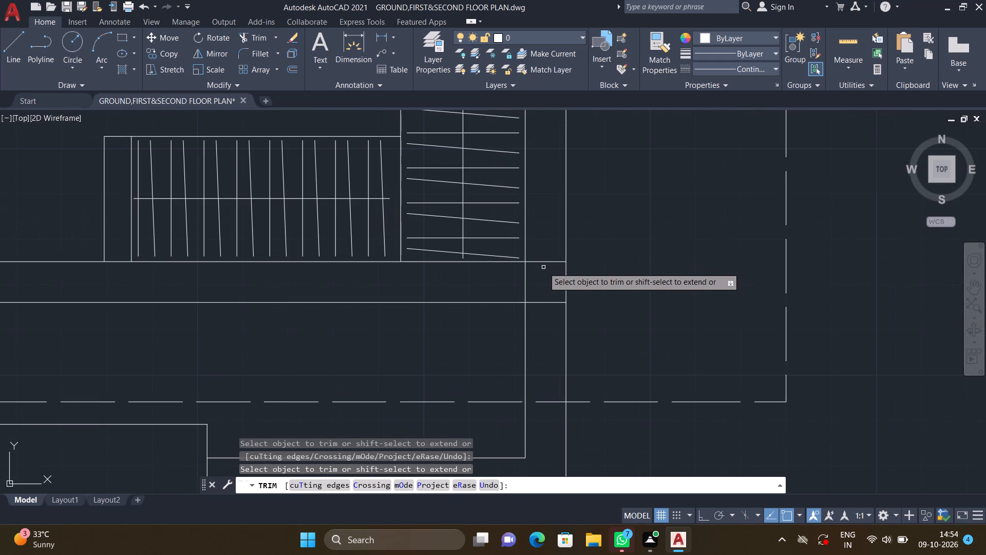
{"action": "left_click", "coordinate": [543, 262]}
{"action": "left_click", "coordinate": [542, 303]}
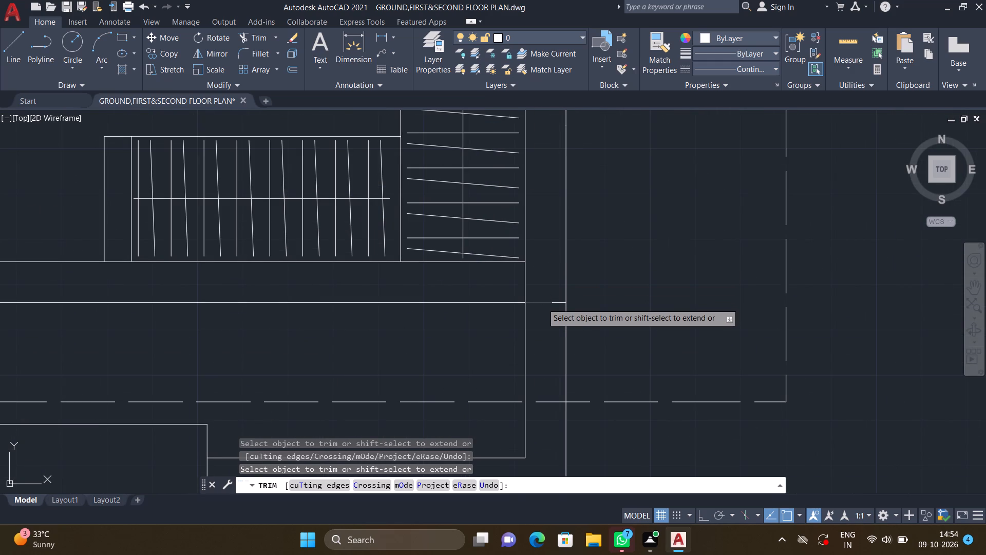
{"action": "left_click", "coordinate": [555, 303]}
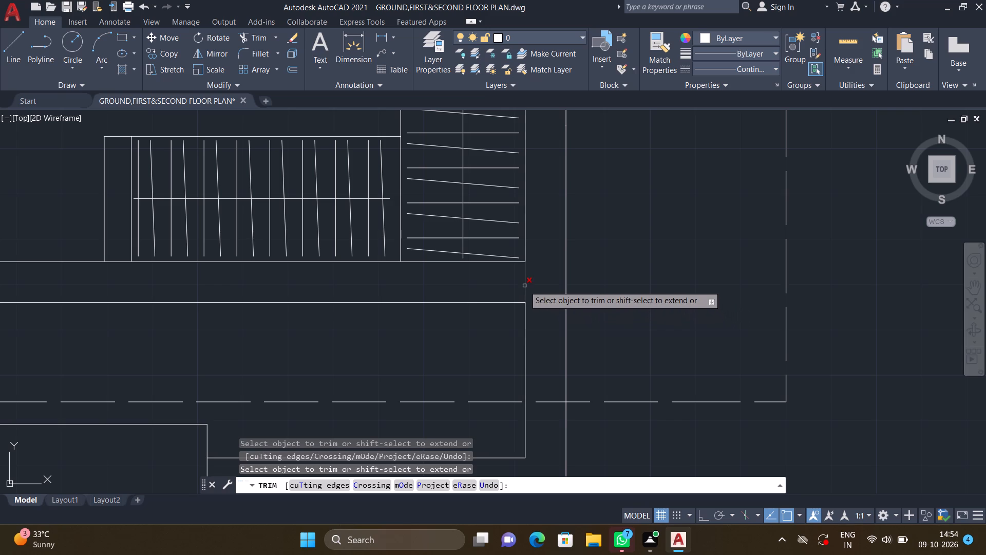
{"action": "left_click", "coordinate": [524, 285]}
Trim both wall lines across the bedroom's entrance door opening in its upper wall.
{"action": "scroll", "coordinate": [486, 321], "scroll_direction": "down", "scroll_amount": 3}
{"action": "middle_click_drag", "start_coordinate": [422, 337], "coordinate": [533, 302]}
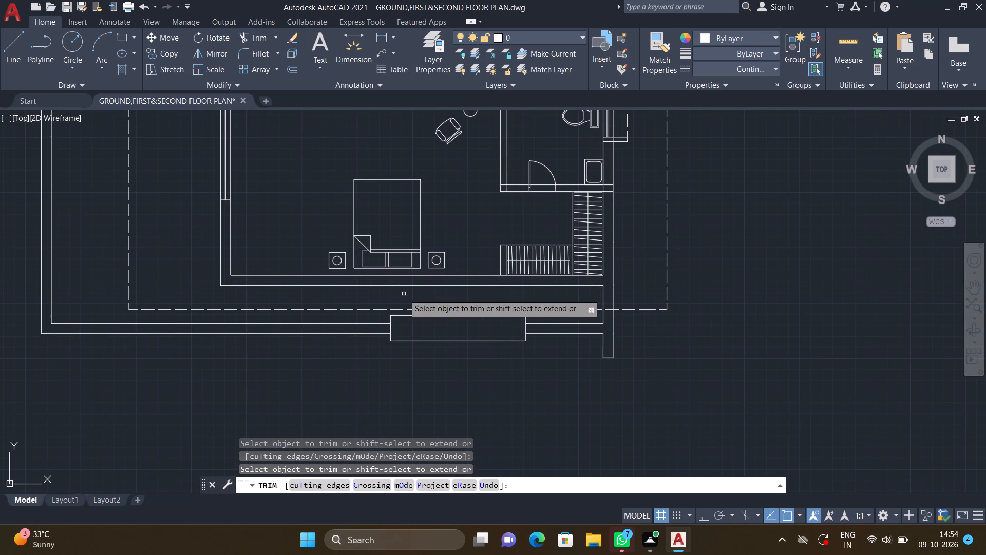
{"action": "middle_click_drag", "start_coordinate": [367, 302], "coordinate": [460, 366]}
{"action": "scroll", "coordinate": [461, 367], "scroll_direction": "down", "scroll_amount": 2}
{"action": "middle_click_drag", "start_coordinate": [416, 289], "coordinate": [469, 319]}
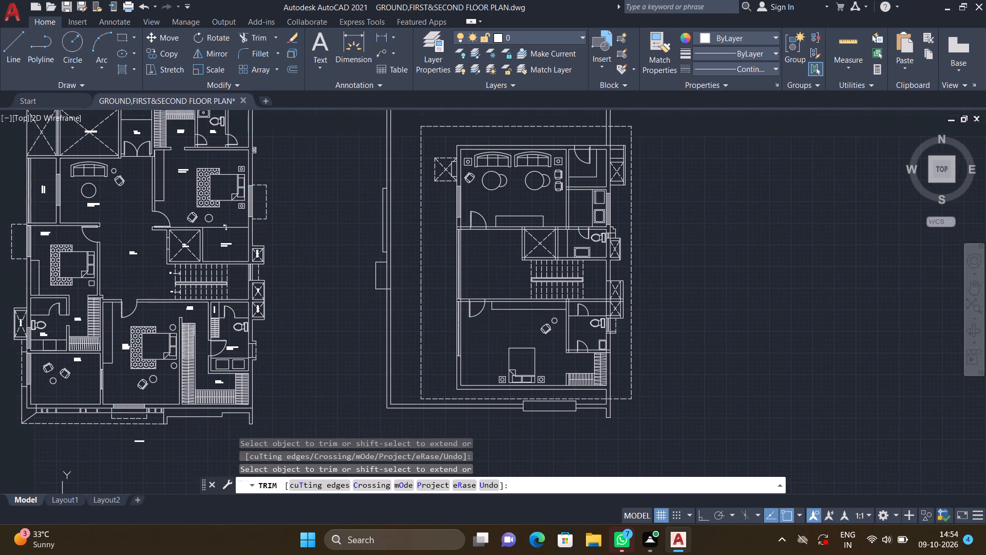
{"action": "scroll", "coordinate": [451, 304], "scroll_direction": "up", "scroll_amount": 3}
{"action": "middle_click_drag", "start_coordinate": [464, 285], "coordinate": [454, 279]}
{"action": "scroll", "coordinate": [468, 282], "scroll_direction": "up", "scroll_amount": 3}
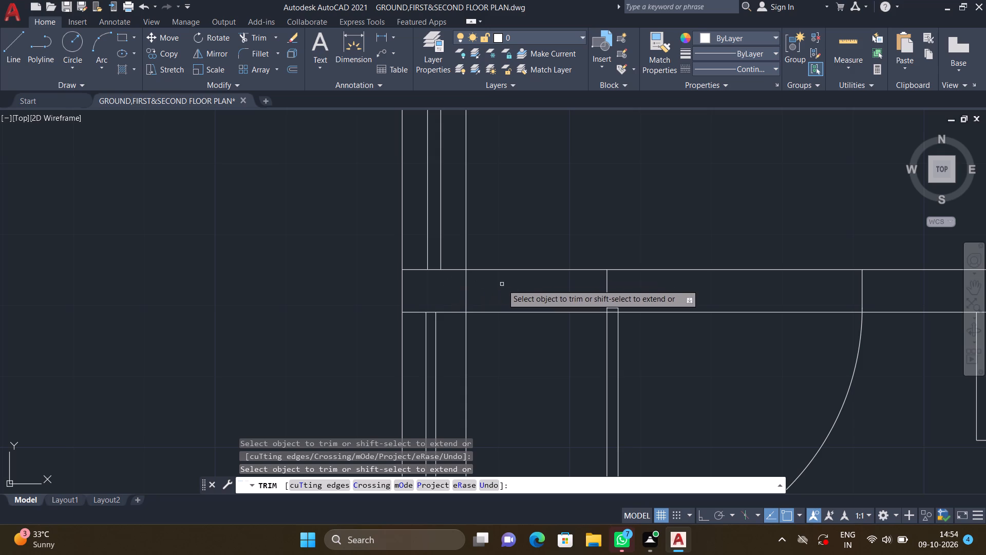
{"action": "scroll", "coordinate": [513, 287], "scroll_direction": "down", "scroll_amount": 1}
{"action": "middle_click_drag", "start_coordinate": [564, 333], "coordinate": [472, 311]}
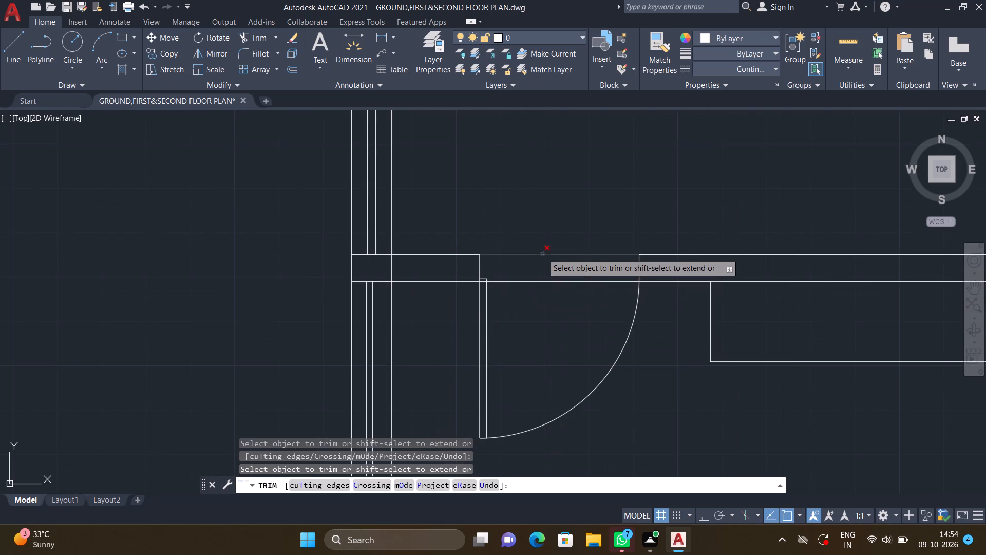
{"action": "left_click_drag", "start_coordinate": [541, 244], "coordinate": [546, 298]}
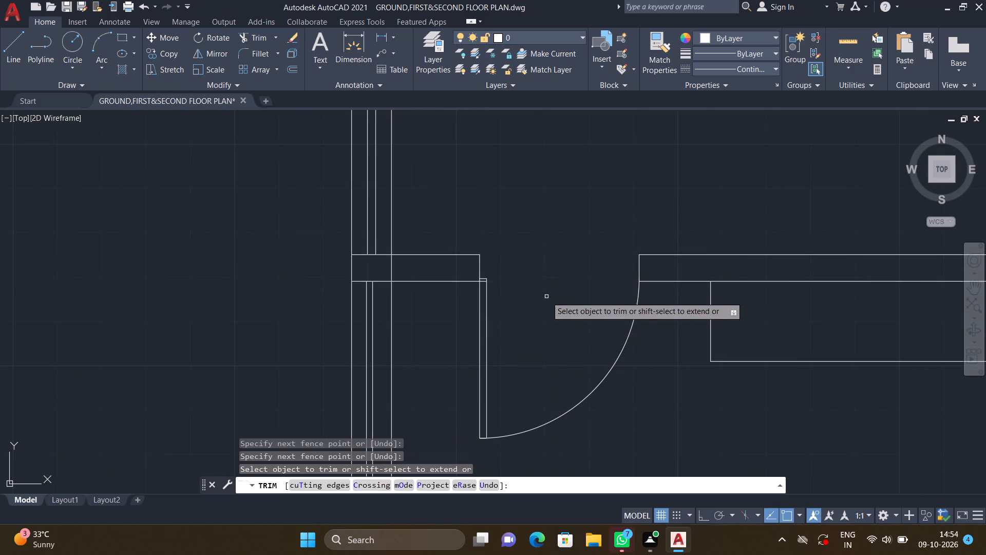
Trim the overlapping inner line ends at the lower left corner of the toilet wall beside the bedroom.
{"action": "scroll", "coordinate": [552, 291], "scroll_direction": "down", "scroll_amount": 3}
{"action": "middle_click_drag", "start_coordinate": [587, 367], "coordinate": [533, 330]}
{"action": "scroll", "coordinate": [541, 327], "scroll_direction": "down", "scroll_amount": 1}
{"action": "middle_click_drag", "start_coordinate": [595, 348], "coordinate": [555, 325]}
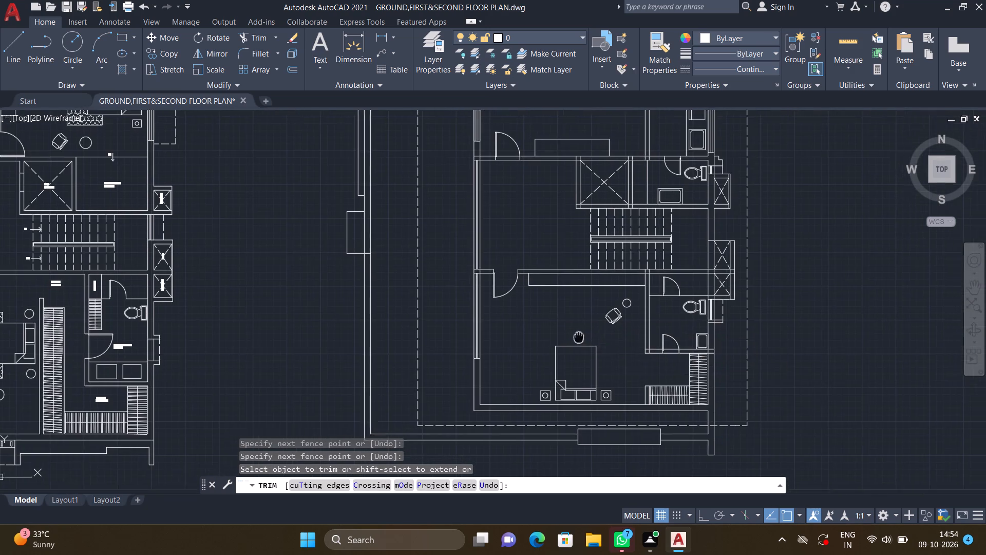
{"action": "middle_click_drag", "start_coordinate": [555, 325], "coordinate": [480, 282]}
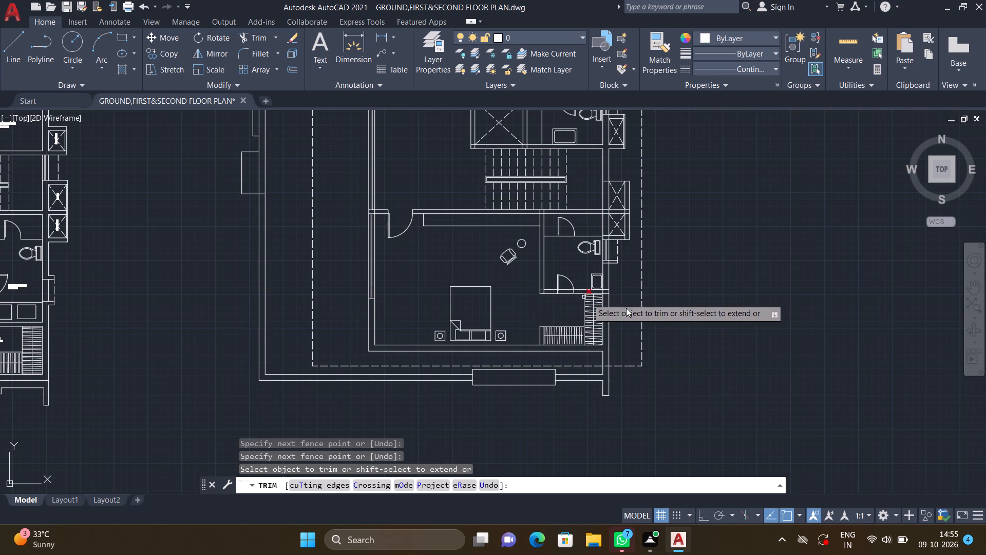
{"action": "scroll", "coordinate": [552, 284], "scroll_direction": "up", "scroll_amount": 2}
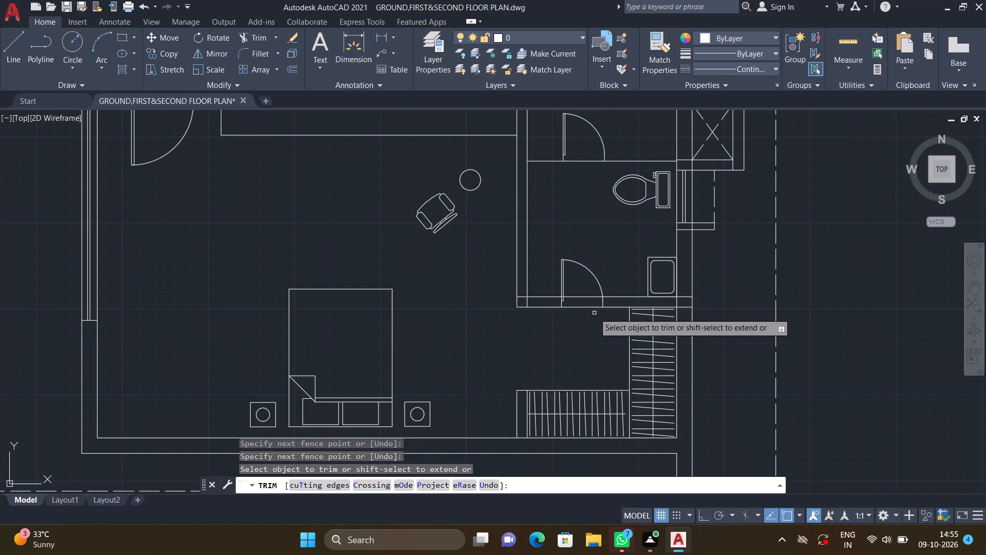
{"action": "scroll", "coordinate": [594, 312], "scroll_direction": "up", "scroll_amount": 1}
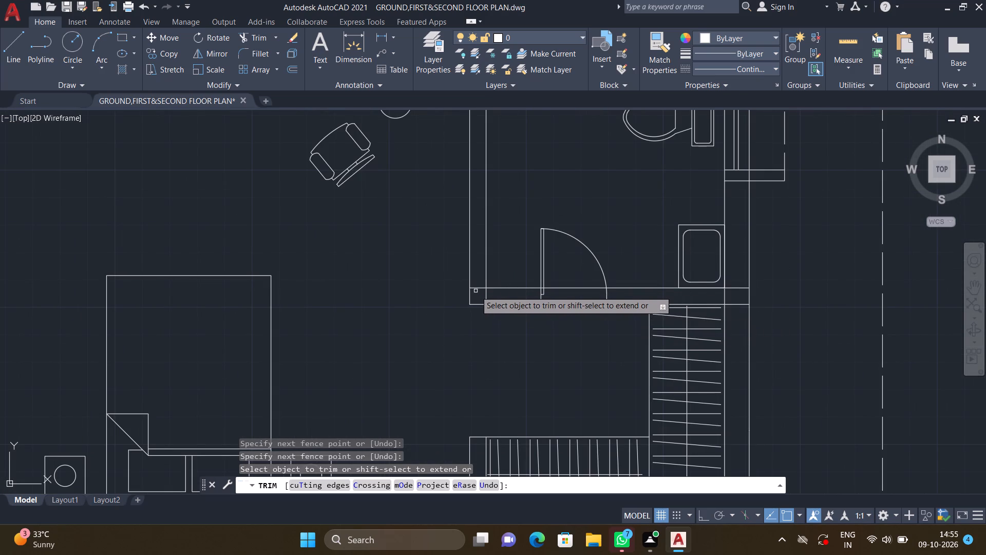
{"action": "left_click", "coordinate": [476, 287]}
{"action": "left_click", "coordinate": [484, 295]}
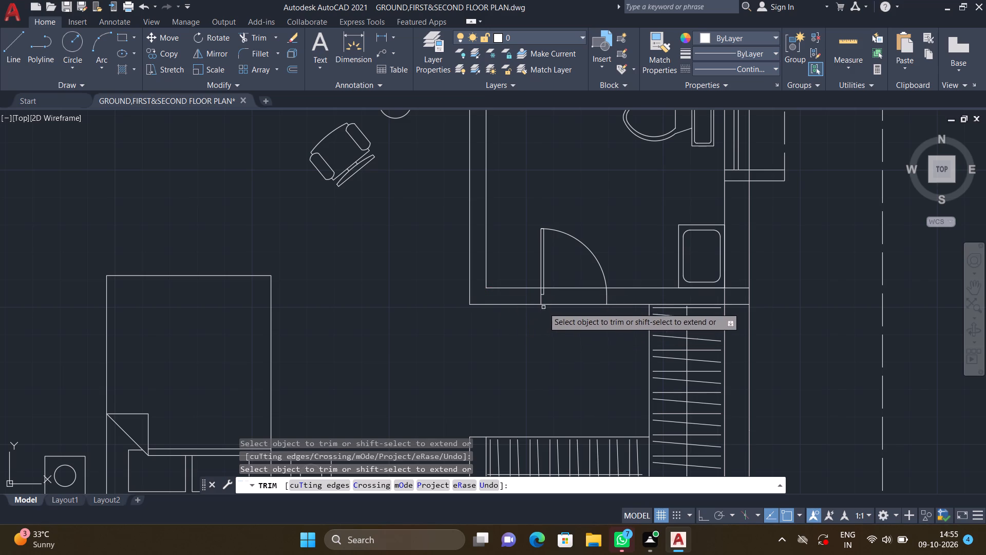
Trim both wall lines across the door opening in the toilet's lower wall.
{"action": "left_click", "coordinate": [562, 286]}
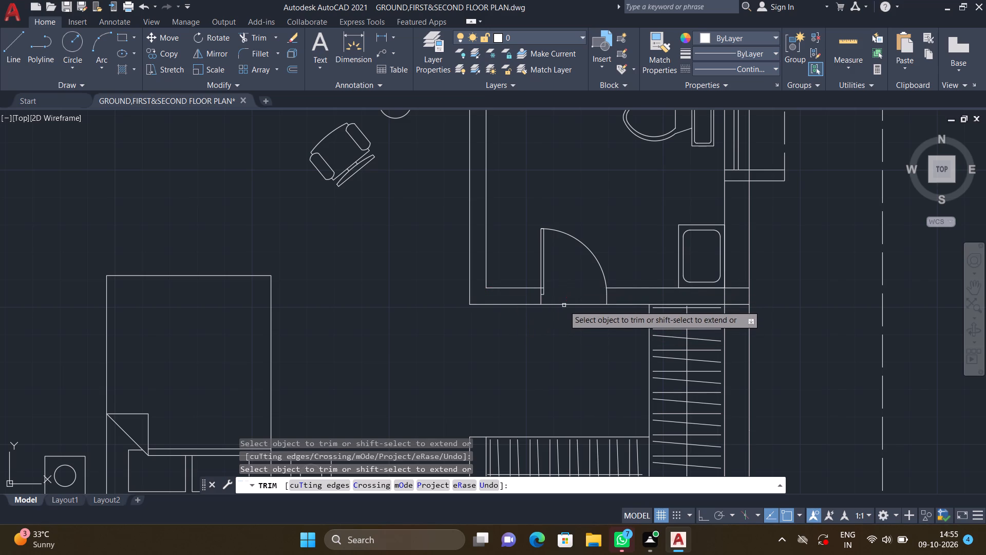
{"action": "left_click", "coordinate": [563, 302]}
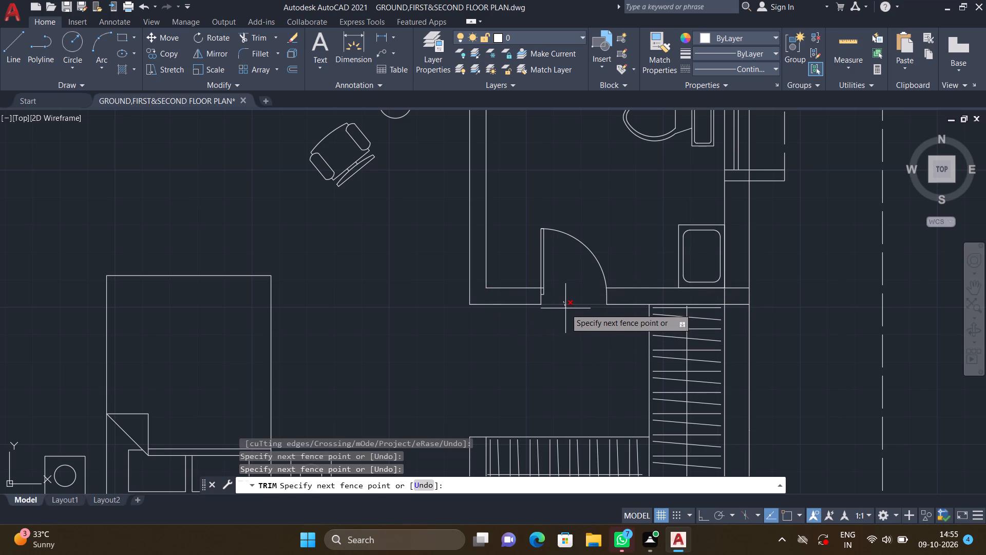
{"action": "left_click", "coordinate": [561, 288]}
Trim the crossing wall lines where the toilet's lower wall meets the right outer wall above the wardrobe, opening the junction.
{"action": "scroll", "coordinate": [592, 331], "scroll_direction": "down", "scroll_amount": 2}
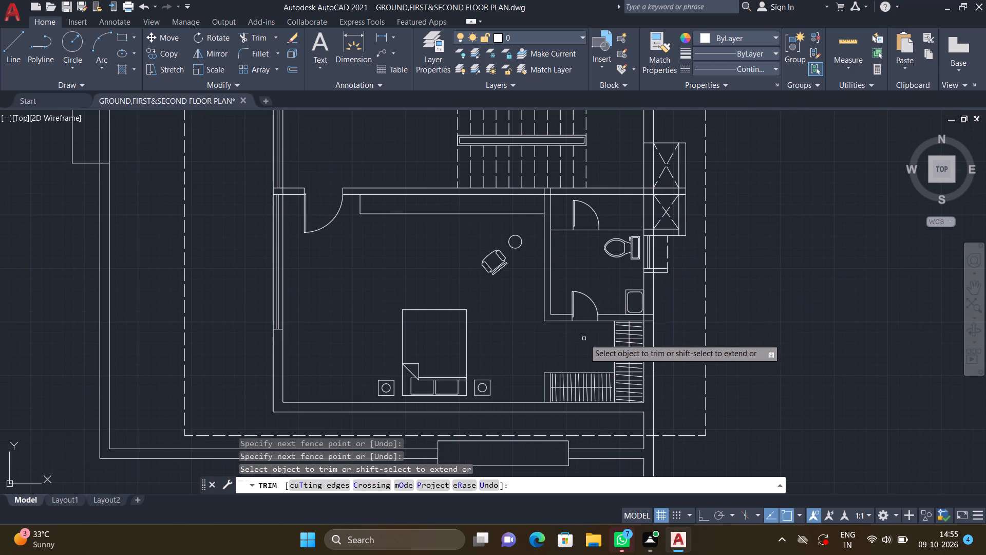
{"action": "middle_click_drag", "start_coordinate": [474, 322], "coordinate": [456, 321]}
{"action": "scroll", "coordinate": [636, 315], "scroll_direction": "up", "scroll_amount": 3}
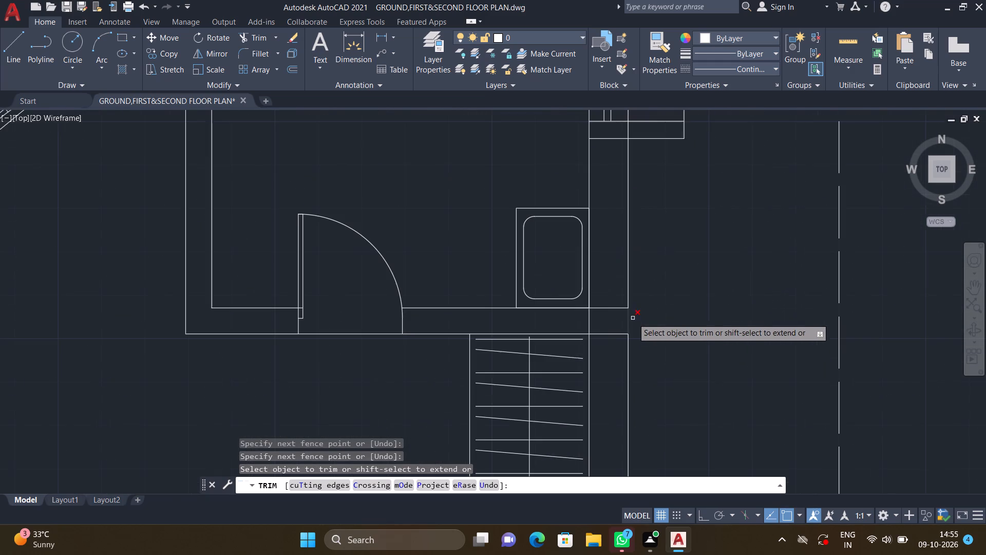
{"action": "scroll", "coordinate": [604, 304], "scroll_direction": "up", "scroll_amount": 2}
{"action": "left_click_drag", "start_coordinate": [604, 306], "coordinate": [615, 403]}
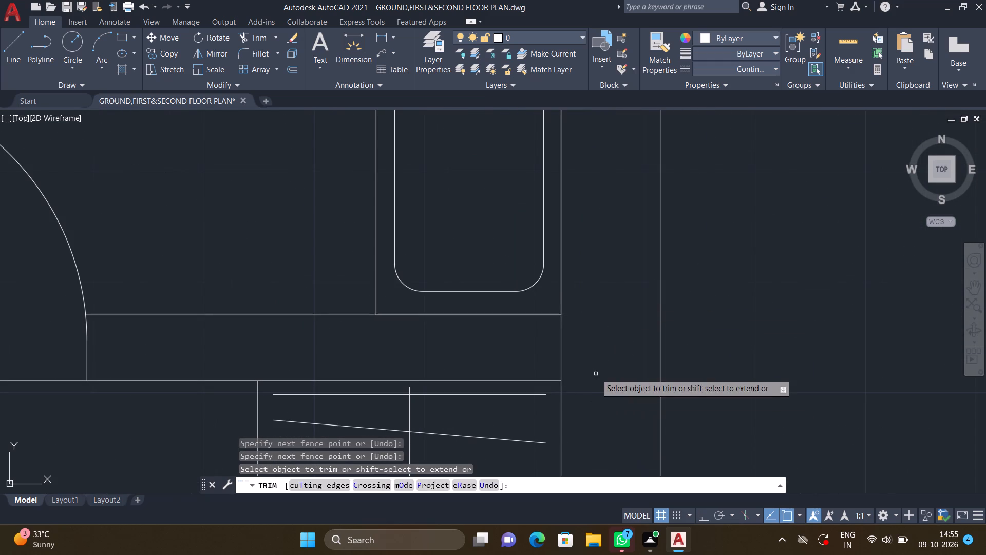
{"action": "left_click_drag", "start_coordinate": [583, 353], "coordinate": [543, 346]}
Trim the overlapping lines where the partition between bedroom and toilet meets the upper wall below the staircase, opening the T-junction.
{"action": "scroll", "coordinate": [585, 350], "scroll_direction": "down", "scroll_amount": 3}
{"action": "scroll", "coordinate": [555, 397], "scroll_direction": "down", "scroll_amount": 2}
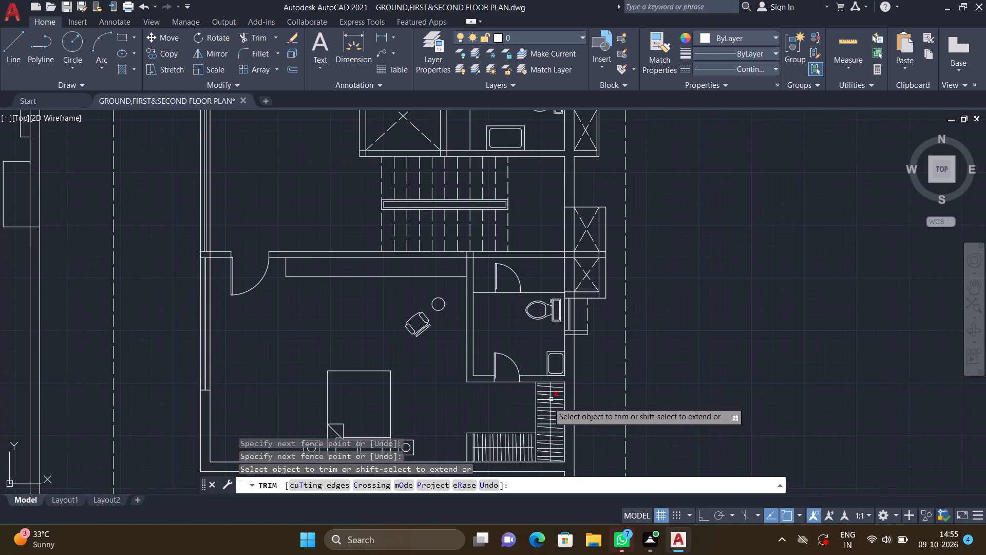
{"action": "middle_click_drag", "start_coordinate": [453, 433], "coordinate": [441, 391]}
{"action": "scroll", "coordinate": [441, 388], "scroll_direction": "down", "scroll_amount": 1}
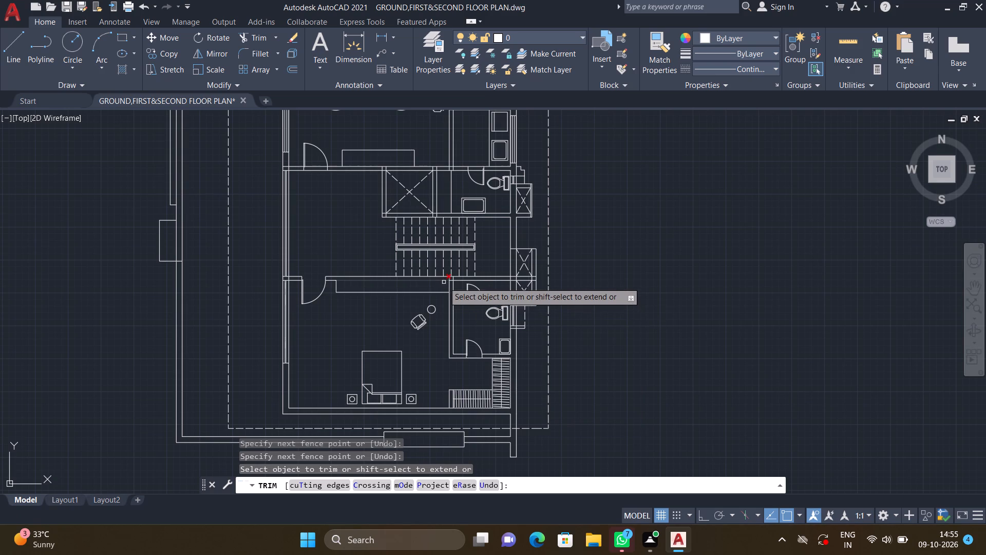
{"action": "middle_click_drag", "start_coordinate": [443, 282], "coordinate": [493, 285]}
{"action": "scroll", "coordinate": [501, 291], "scroll_direction": "up", "scroll_amount": 3}
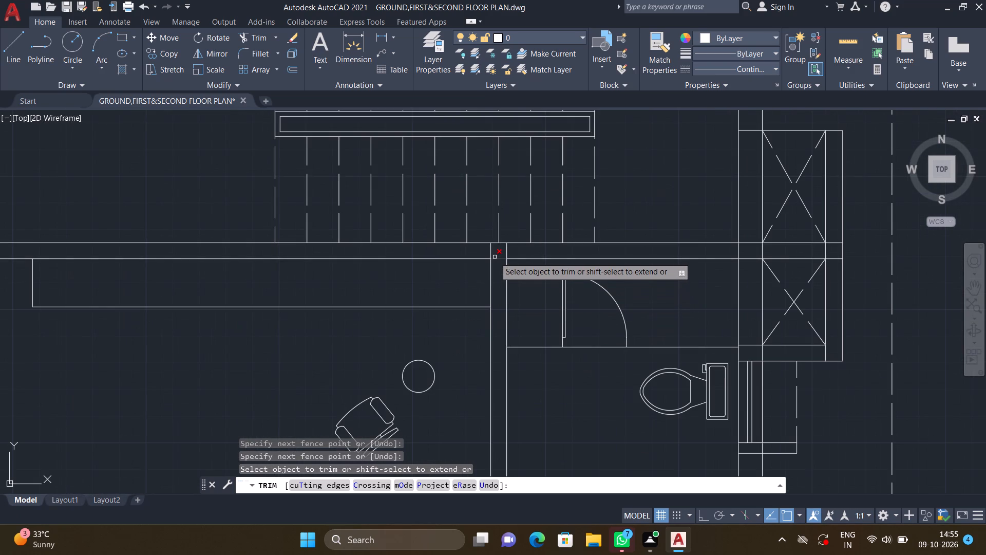
{"action": "scroll", "coordinate": [491, 254], "scroll_direction": "up", "scroll_amount": 2}
{"action": "left_click", "coordinate": [481, 247]}
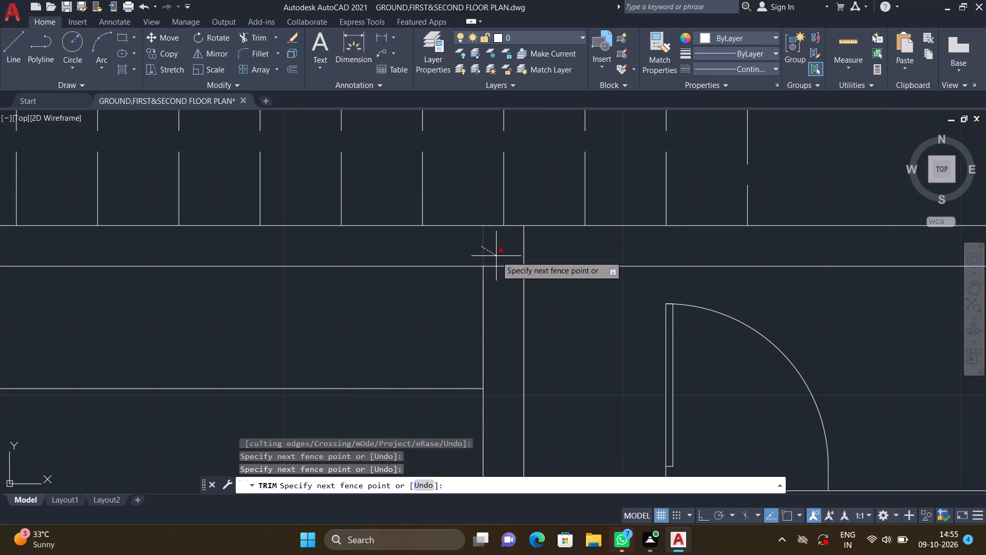
{"action": "left_click", "coordinate": [528, 253]}
{"action": "left_click_drag", "start_coordinate": [497, 266], "coordinate": [499, 266]}
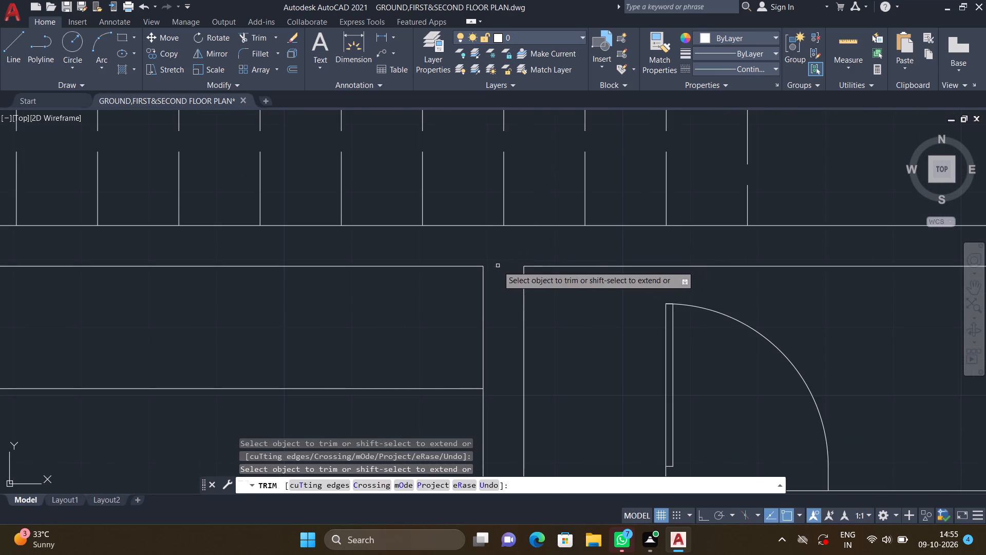
{"action": "left_click_drag", "start_coordinate": [499, 266], "coordinate": [502, 268]}
Trim the outer wall line where it crosses the short walls directly above and below the toilet's window projection.
{"action": "scroll", "coordinate": [540, 311], "scroll_direction": "down", "scroll_amount": 3}
{"action": "middle_click_drag", "start_coordinate": [565, 338], "coordinate": [497, 298]}
{"action": "scroll", "coordinate": [497, 302], "scroll_direction": "down", "scroll_amount": 2}
{"action": "middle_click_drag", "start_coordinate": [559, 314], "coordinate": [502, 276]}
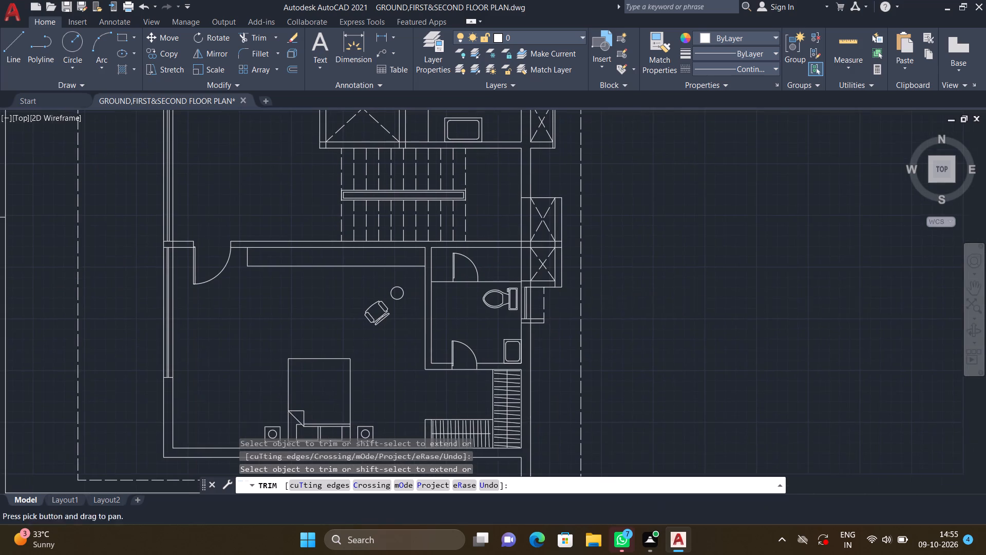
{"action": "scroll", "coordinate": [523, 334], "scroll_direction": "up", "scroll_amount": 2}
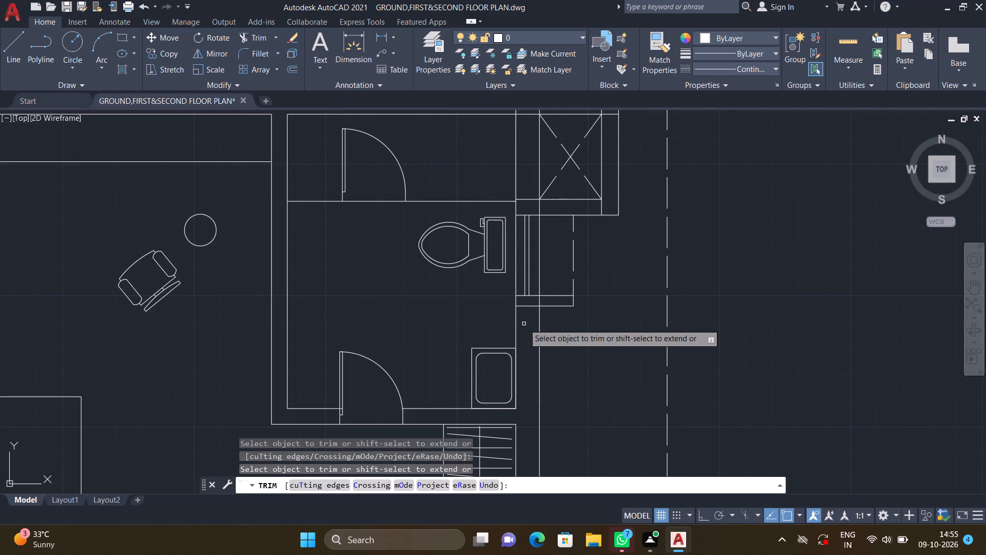
{"action": "scroll", "coordinate": [551, 303], "scroll_direction": "up", "scroll_amount": 2}
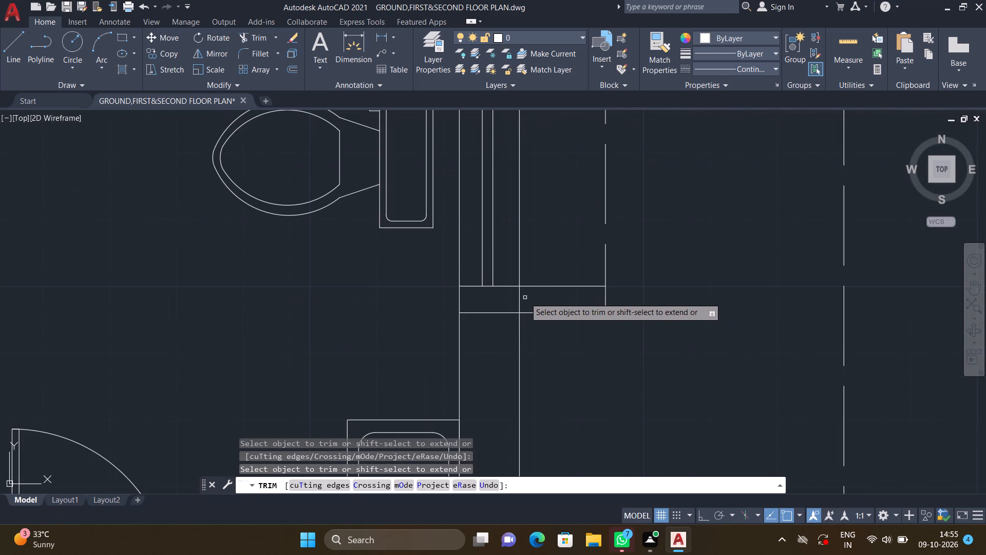
{"action": "left_click", "coordinate": [520, 298]}
{"action": "scroll", "coordinate": [543, 356], "scroll_direction": "down", "scroll_amount": 2}
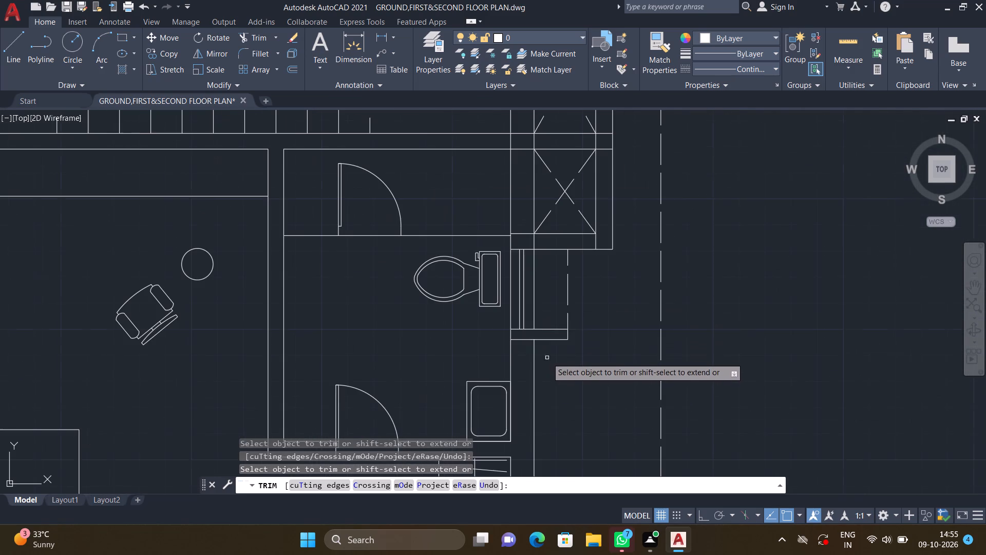
{"action": "middle_click_drag", "start_coordinate": [519, 249], "coordinate": [520, 287]}
{"action": "scroll", "coordinate": [534, 278], "scroll_direction": "up", "scroll_amount": 2}
{"action": "left_click", "coordinate": [534, 276]}
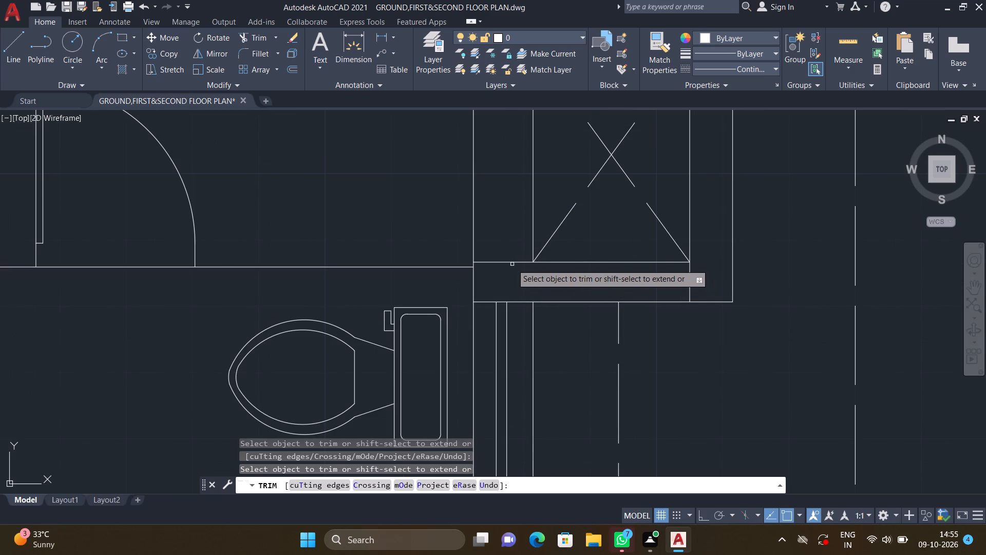
Trim the three vertical lines crossing the horizontal wall between the two stacked shafts beside the bedroom's toilet.
{"action": "scroll", "coordinate": [534, 282], "scroll_direction": "down", "scroll_amount": 4}
{"action": "middle_click_drag", "start_coordinate": [508, 281], "coordinate": [514, 289]}
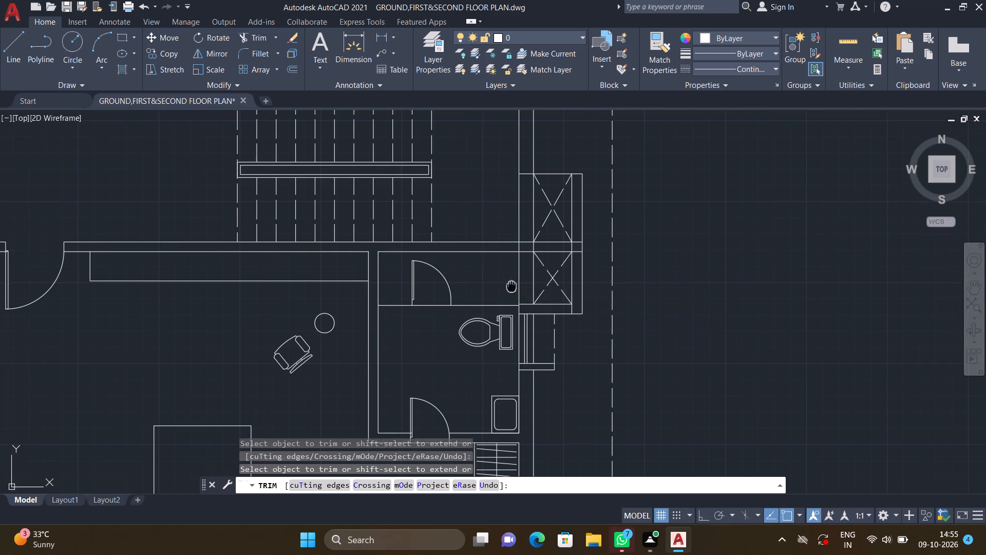
{"action": "middle_click_drag", "start_coordinate": [514, 289], "coordinate": [523, 299]}
{"action": "scroll", "coordinate": [529, 264], "scroll_direction": "up", "scroll_amount": 2}
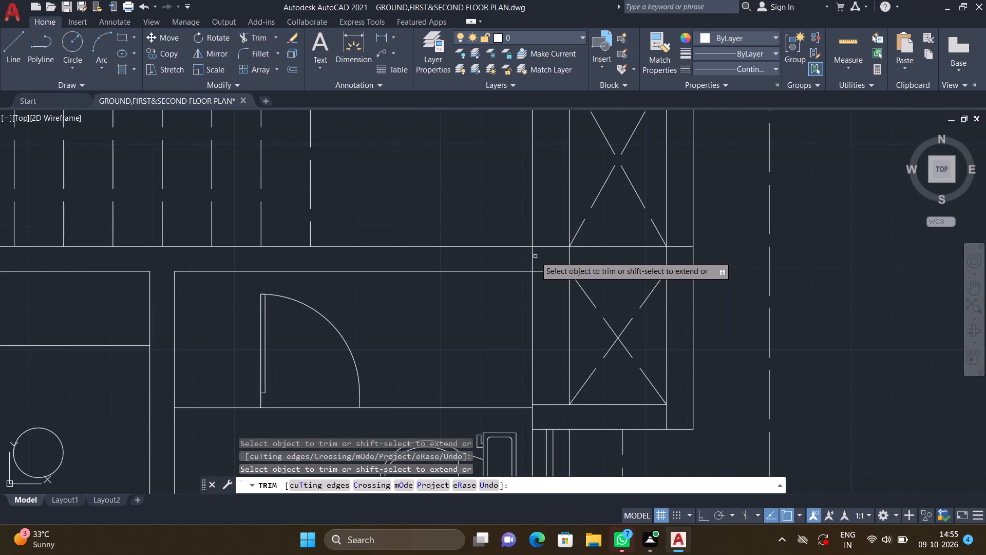
{"action": "scroll", "coordinate": [541, 249], "scroll_direction": "up", "scroll_amount": 2}
{"action": "left_click_drag", "start_coordinate": [498, 259], "coordinate": [614, 273]}
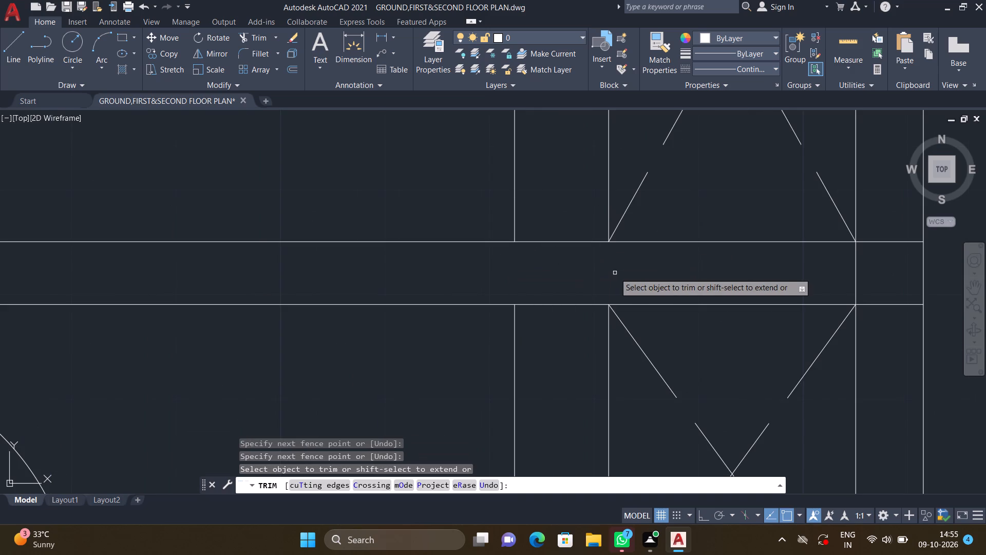
{"action": "scroll", "coordinate": [615, 265], "scroll_direction": "down", "scroll_amount": 3}
{"action": "middle_click_drag", "start_coordinate": [686, 284], "coordinate": [638, 276]}
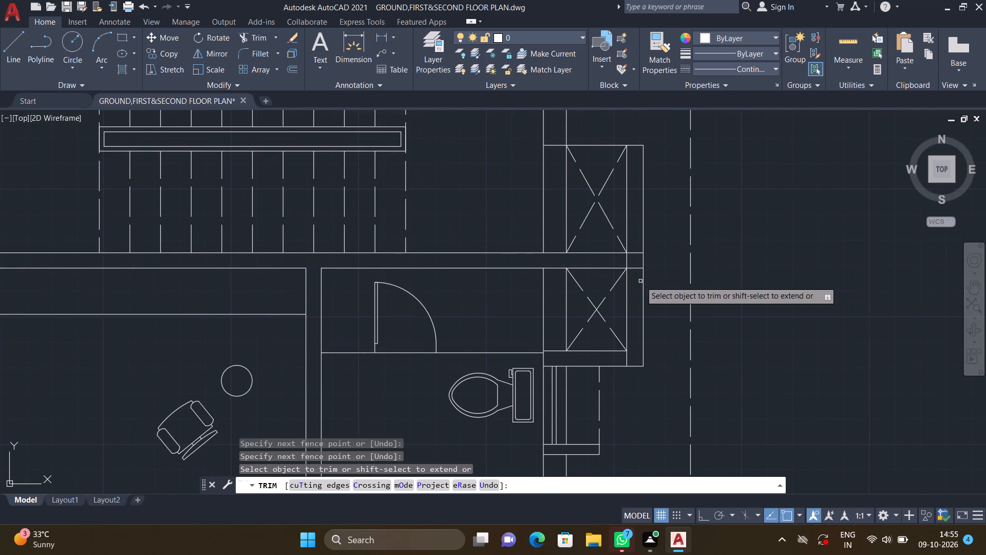
{"action": "scroll", "coordinate": [633, 264], "scroll_direction": "up", "scroll_amount": 2}
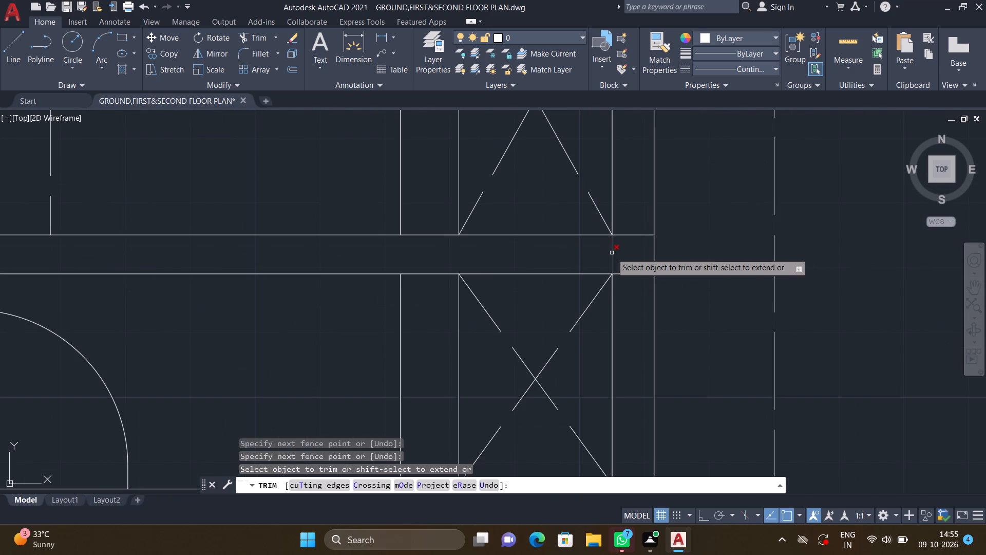
{"action": "left_click", "coordinate": [612, 252]}
Trim the lower shaft's top and bottom lines across the thickness of the right outer wall.
{"action": "scroll", "coordinate": [589, 279], "scroll_direction": "down", "scroll_amount": 2}
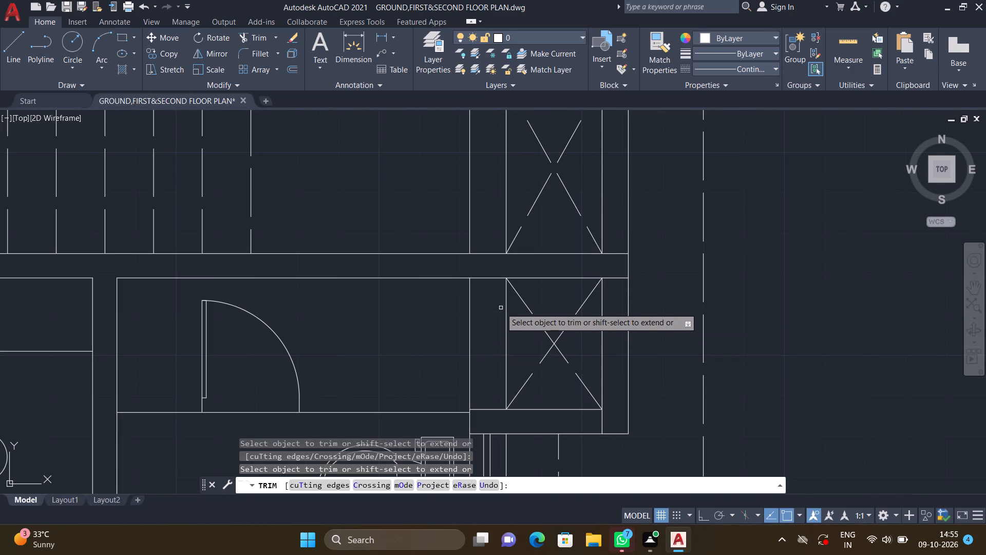
{"action": "middle_click_drag", "start_coordinate": [503, 299], "coordinate": [519, 294]}
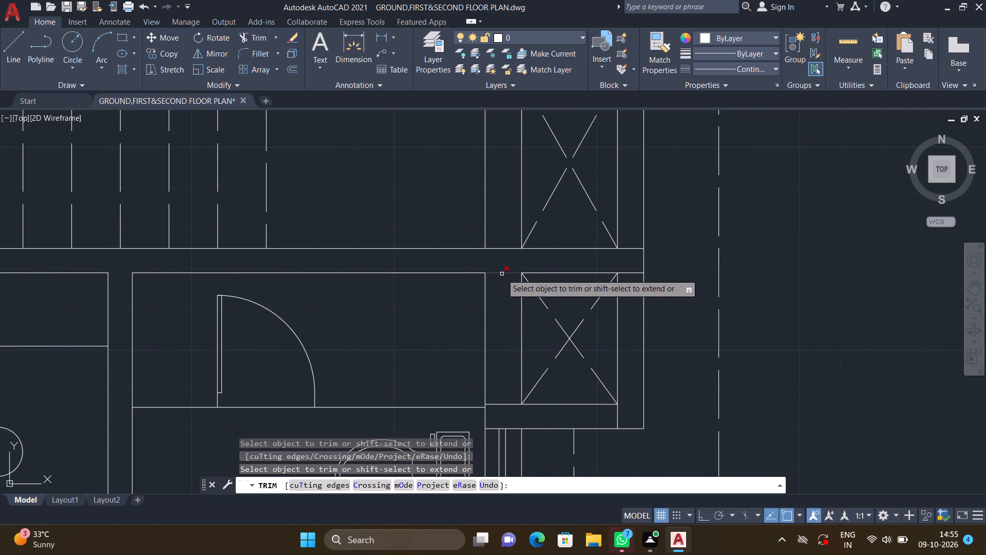
{"action": "left_click", "coordinate": [502, 274]}
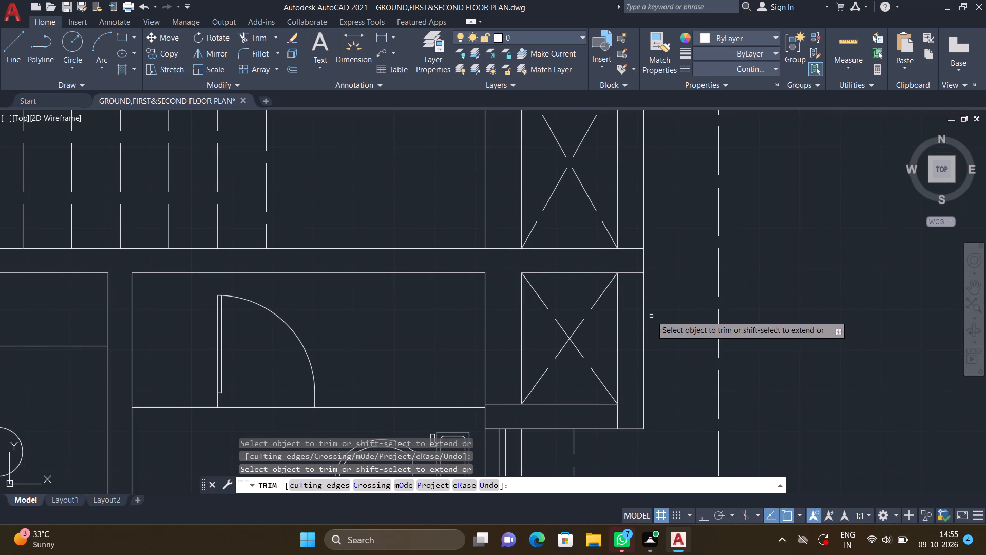
{"action": "scroll", "coordinate": [648, 300], "scroll_direction": "down", "scroll_amount": 1}
{"action": "scroll", "coordinate": [555, 369], "scroll_direction": "up", "scroll_amount": 1}
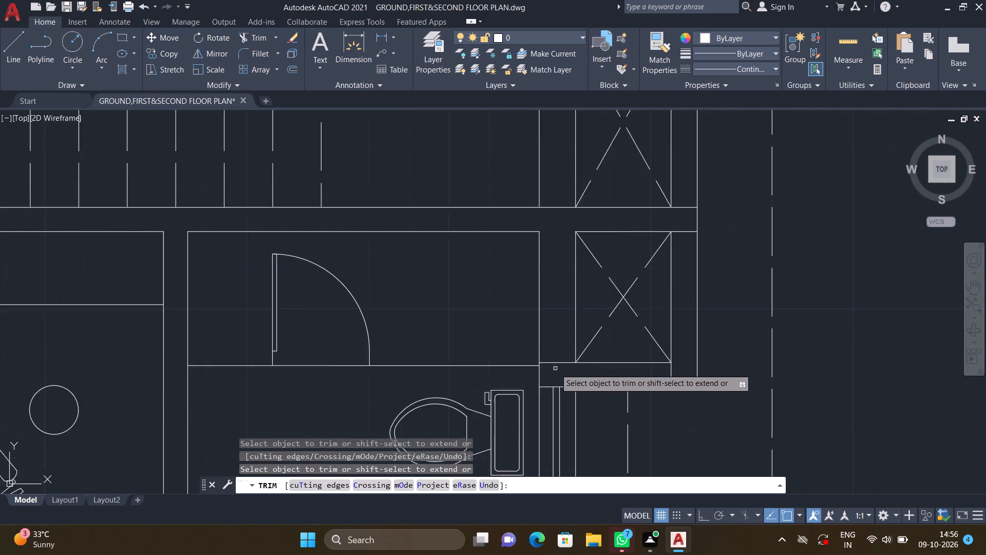
{"action": "scroll", "coordinate": [555, 368], "scroll_direction": "up", "scroll_amount": 1}
{"action": "left_click", "coordinate": [555, 361]}
Trim the upper shaft's bottom and top lines across the thickness of the right outer wall beside the staircase.
{"action": "scroll", "coordinate": [565, 325], "scroll_direction": "down", "scroll_amount": 3}
{"action": "middle_click_drag", "start_coordinate": [559, 273], "coordinate": [558, 278]}
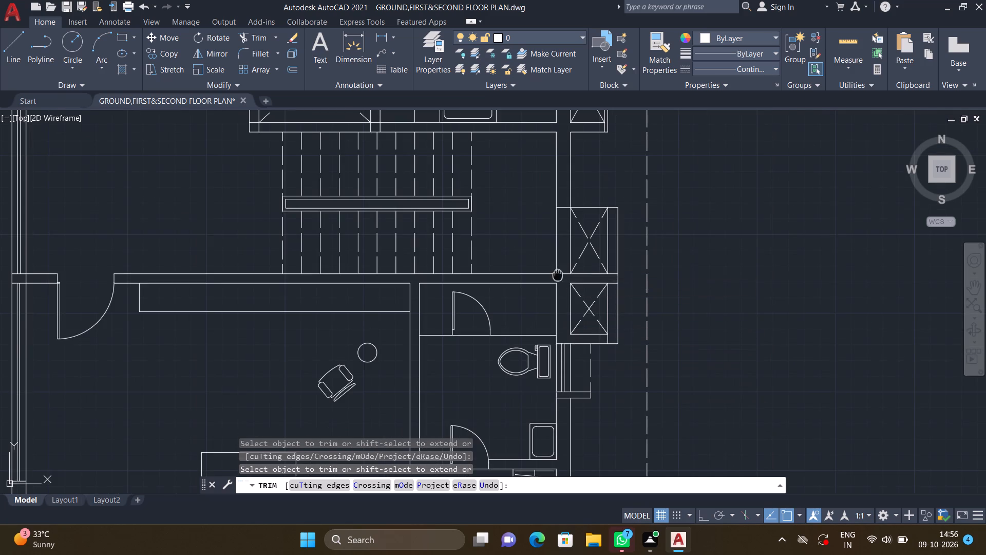
{"action": "middle_click_drag", "start_coordinate": [558, 278], "coordinate": [558, 334]}
{"action": "scroll", "coordinate": [564, 283], "scroll_direction": "up", "scroll_amount": 2}
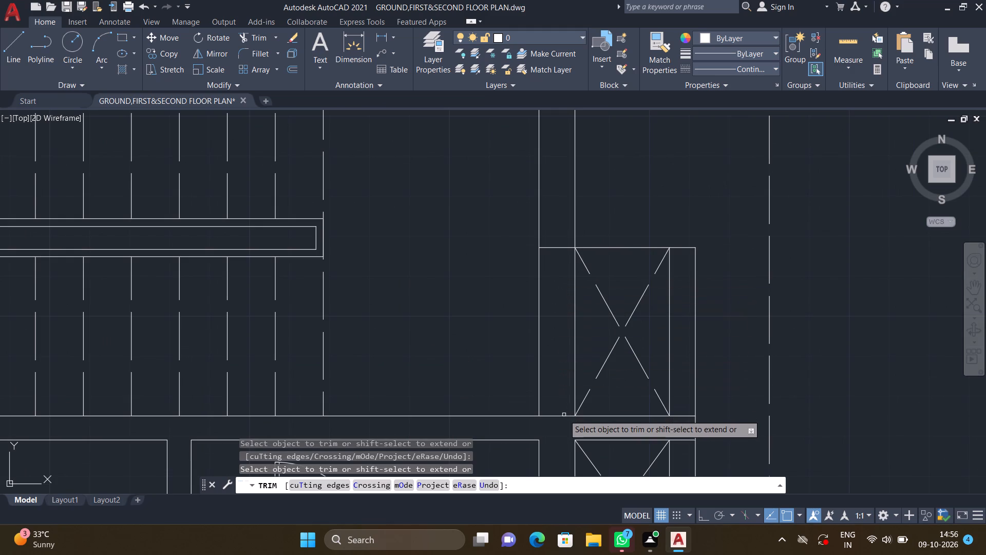
{"action": "left_click", "coordinate": [560, 417]}
{"action": "scroll", "coordinate": [554, 381], "scroll_direction": "down", "scroll_amount": 3}
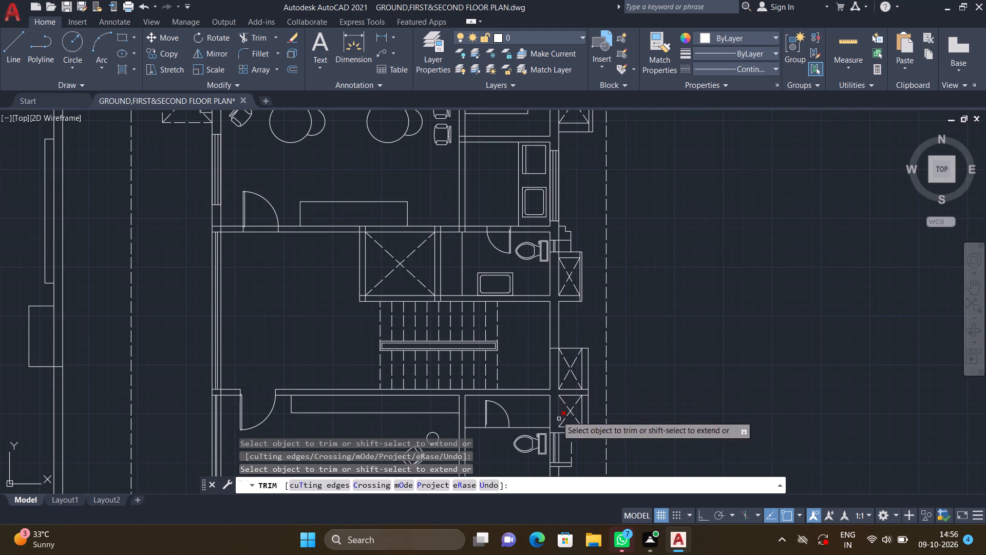
{"action": "middle_click_drag", "start_coordinate": [547, 413], "coordinate": [539, 386]}
{"action": "scroll", "coordinate": [556, 424], "scroll_direction": "down", "scroll_amount": 1}
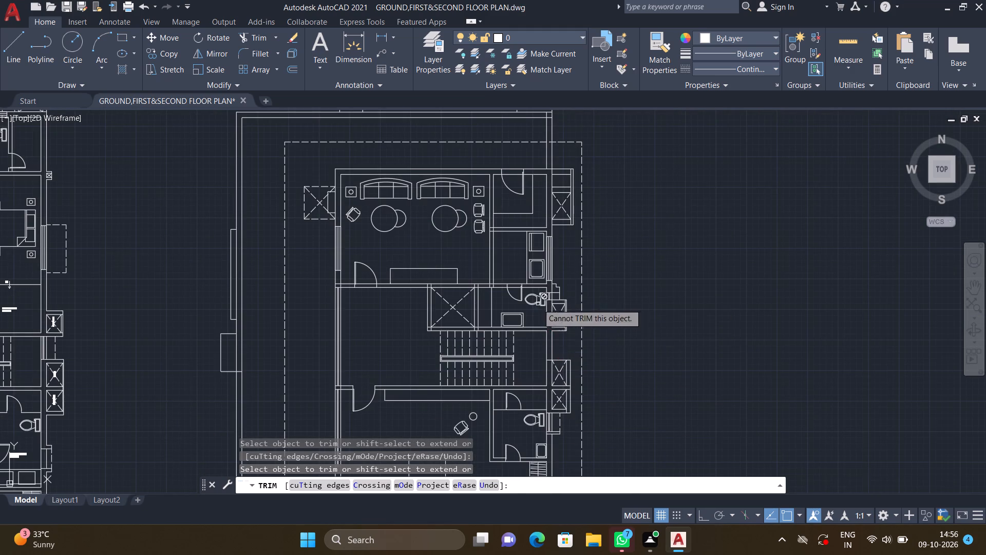
{"action": "scroll", "coordinate": [551, 340], "scroll_direction": "up", "scroll_amount": 2}
{"action": "middle_click_drag", "start_coordinate": [549, 347], "coordinate": [536, 299]}
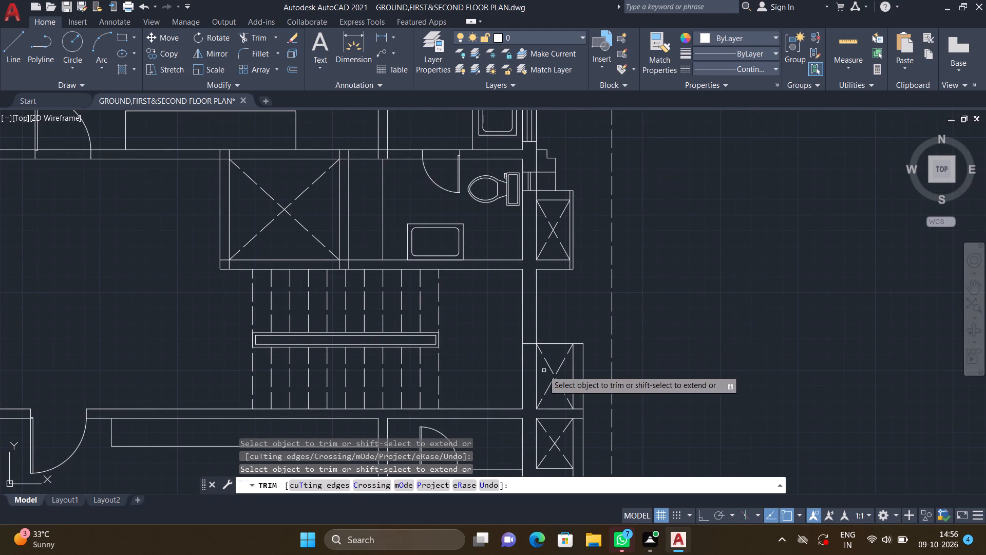
{"action": "left_click", "coordinate": [530, 343]}
Trim the overlapping inner line ends at the lower left corner of the large diagonal-marked shaft above the staircase.
{"action": "scroll", "coordinate": [560, 310], "scroll_direction": "down", "scroll_amount": 1}
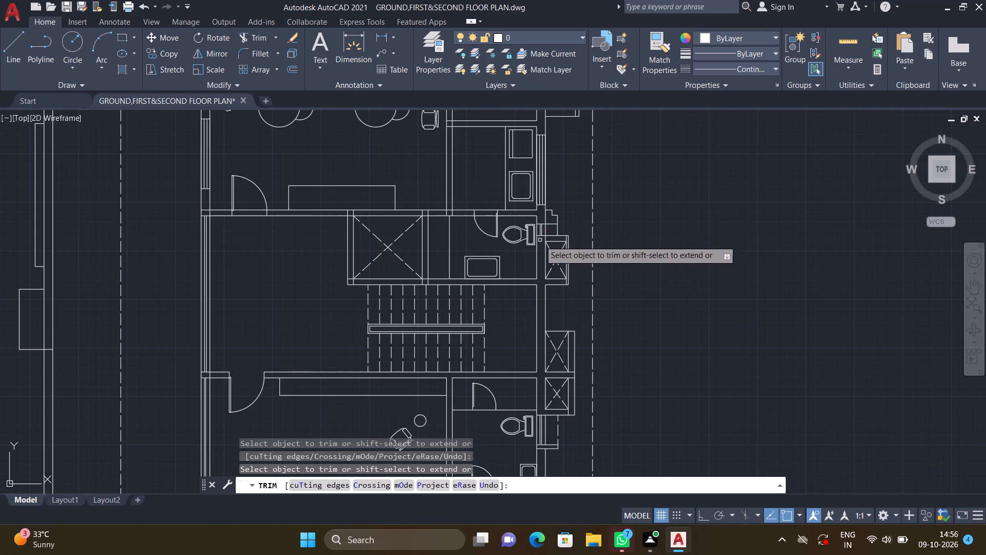
{"action": "middle_click_drag", "start_coordinate": [467, 294], "coordinate": [562, 280]}
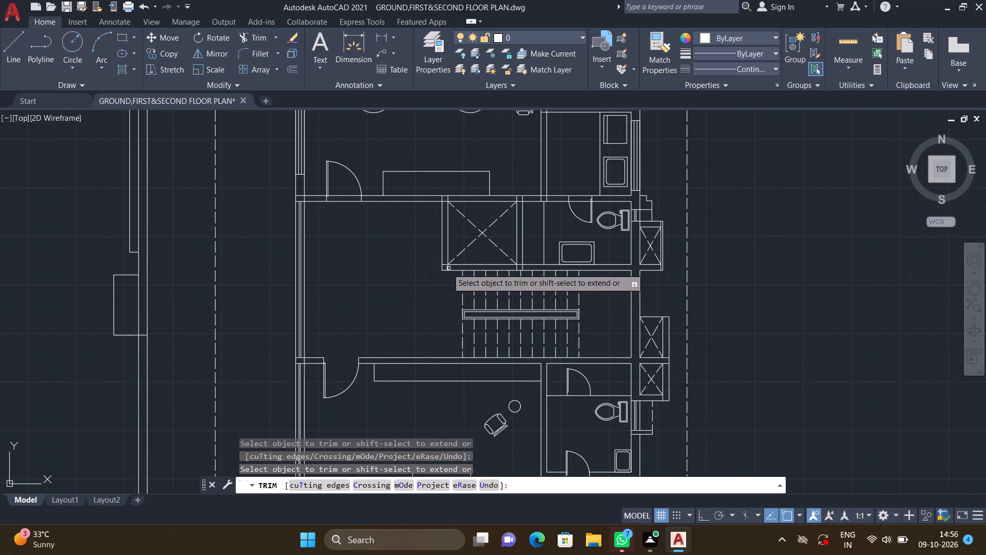
{"action": "scroll", "coordinate": [443, 270], "scroll_direction": "up", "scroll_amount": 2}
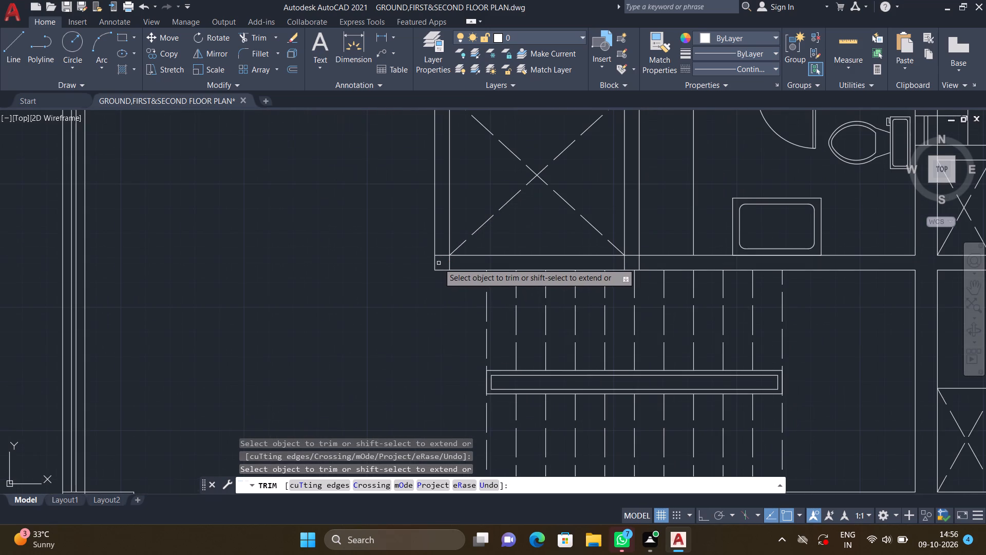
{"action": "scroll", "coordinate": [439, 263], "scroll_direction": "up", "scroll_amount": 2}
{"action": "left_click", "coordinate": [434, 241]}
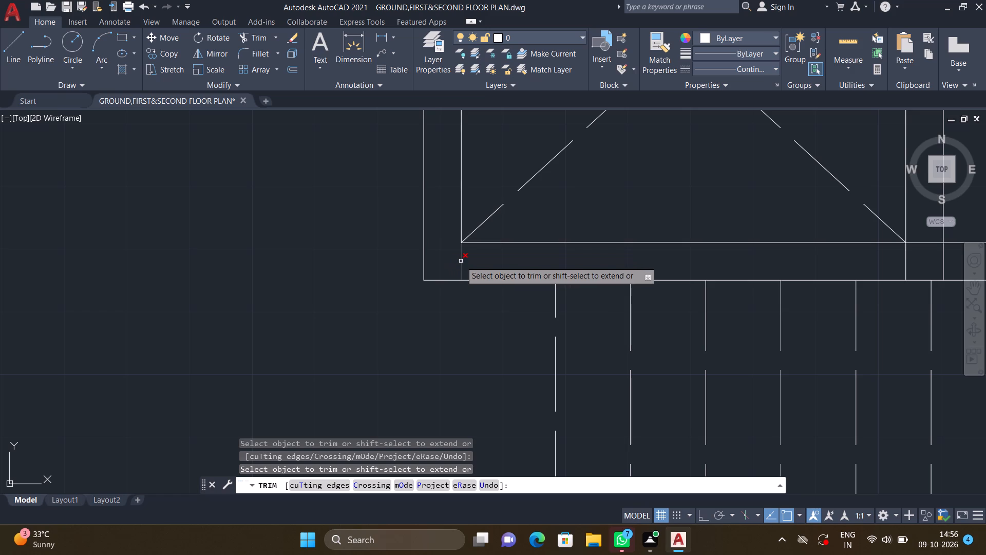
{"action": "left_click", "coordinate": [461, 261]}
Trim both lines of the large shaft's right wall where they cross the lower wall above the staircase.
{"action": "scroll", "coordinate": [511, 270], "scroll_direction": "down", "scroll_amount": 3}
{"action": "middle_click_drag", "start_coordinate": [556, 304], "coordinate": [492, 288]}
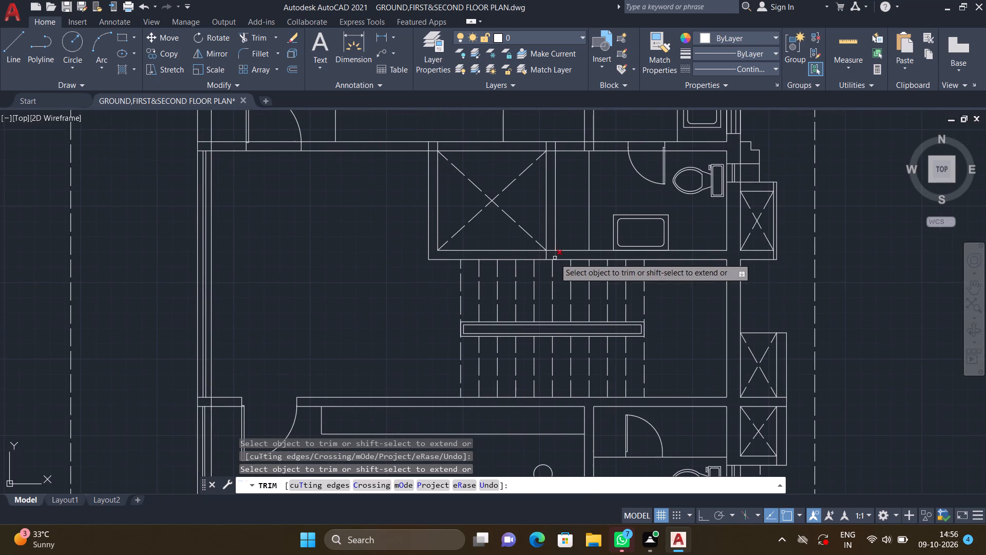
{"action": "scroll", "coordinate": [555, 257], "scroll_direction": "up", "scroll_amount": 3}
{"action": "left_click", "coordinate": [514, 246]}
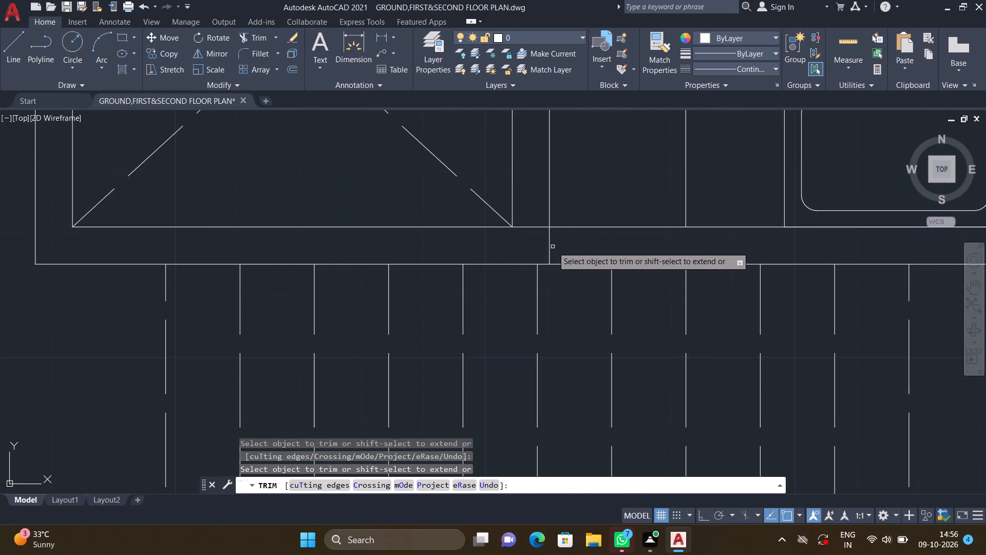
{"action": "left_click", "coordinate": [550, 245]}
Trim both lines of the large shaft's right wall where they cross the upper wall, above the staircase.
{"action": "scroll", "coordinate": [570, 213], "scroll_direction": "down", "scroll_amount": 3}
{"action": "middle_click_drag", "start_coordinate": [572, 196], "coordinate": [570, 284]}
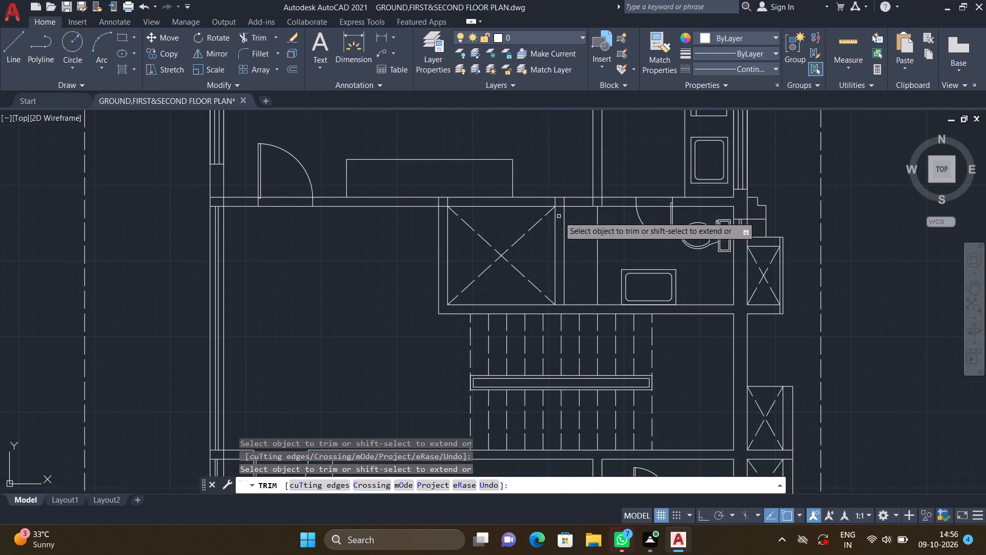
{"action": "scroll", "coordinate": [552, 197], "scroll_direction": "up", "scroll_amount": 3}
{"action": "left_click", "coordinate": [558, 207]}
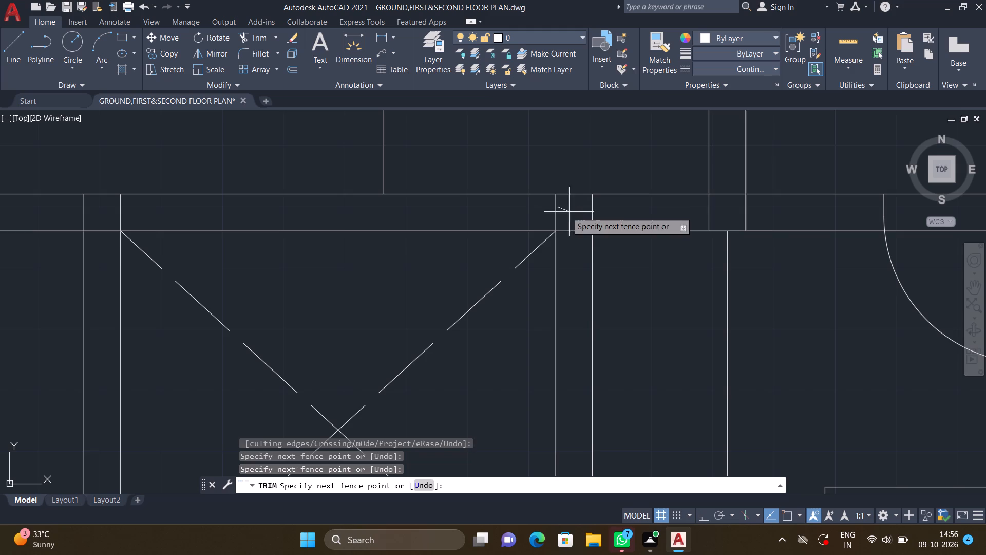
{"action": "left_click", "coordinate": [529, 212]}
{"action": "left_click", "coordinate": [594, 215]}
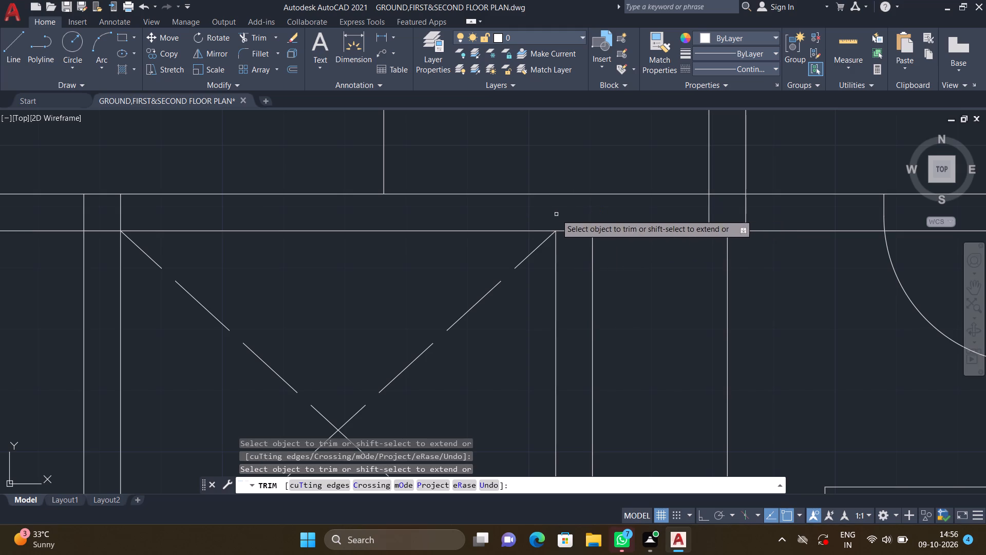
Trim the overlapping lines where the large shaft's left wall meets the wall above it, including the short horizontal piece between them.
{"action": "scroll", "coordinate": [537, 223], "scroll_direction": "down", "scroll_amount": 3}
{"action": "middle_click_drag", "start_coordinate": [367, 268], "coordinate": [416, 267]}
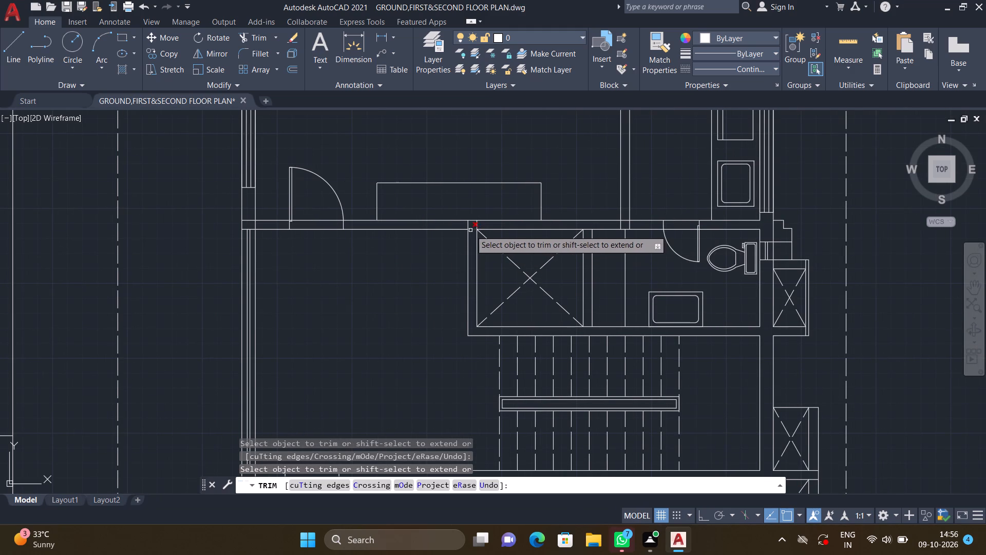
{"action": "scroll", "coordinate": [469, 230], "scroll_direction": "up", "scroll_amount": 2}
{"action": "double_click", "coordinate": [468, 227]}
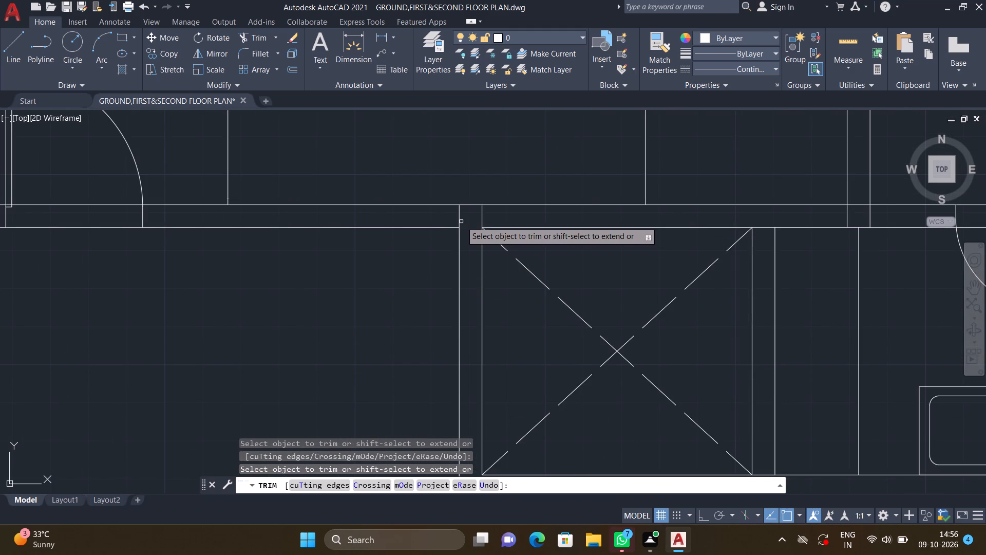
{"action": "left_click", "coordinate": [458, 217]}
{"action": "left_click", "coordinate": [482, 217]}
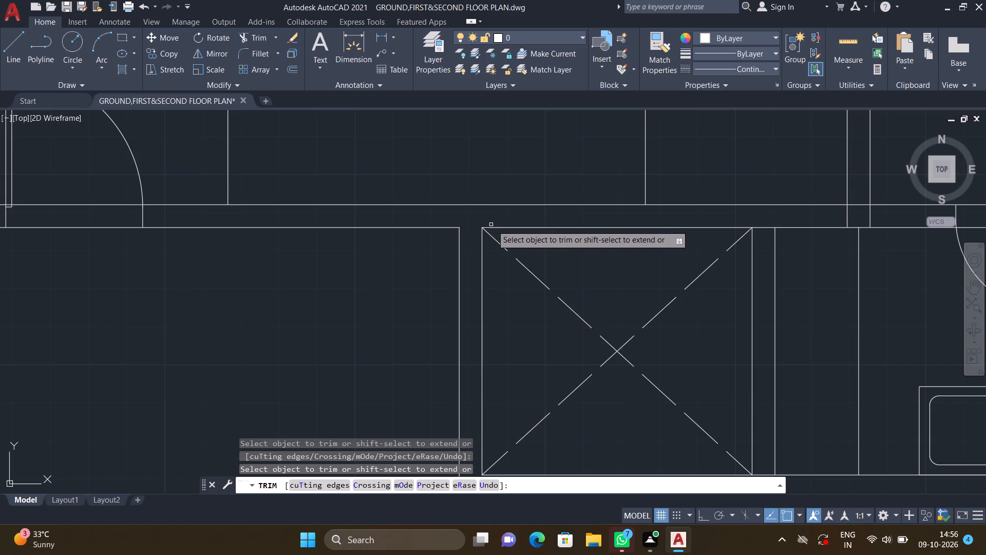
Trim the horizontal inner wall lines across the thickness of the large shaft's right wall at its lower and upper ends.
{"action": "scroll", "coordinate": [551, 274], "scroll_direction": "down", "scroll_amount": 2}
{"action": "scroll", "coordinate": [620, 380], "scroll_direction": "down", "scroll_amount": 1}
{"action": "middle_click_drag", "start_coordinate": [610, 373], "coordinate": [566, 347]}
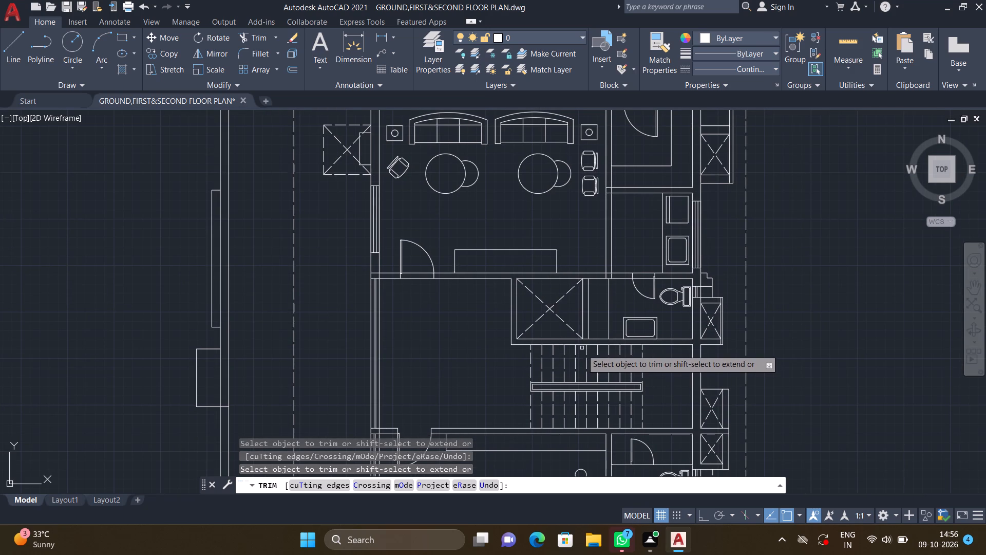
{"action": "scroll", "coordinate": [587, 337], "scroll_direction": "up", "scroll_amount": 4}
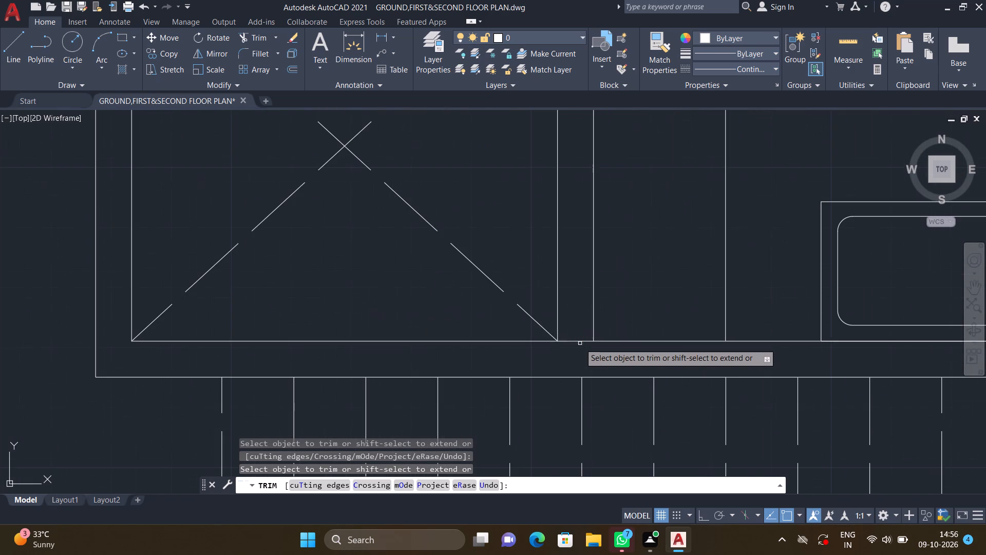
{"action": "left_click", "coordinate": [576, 342]}
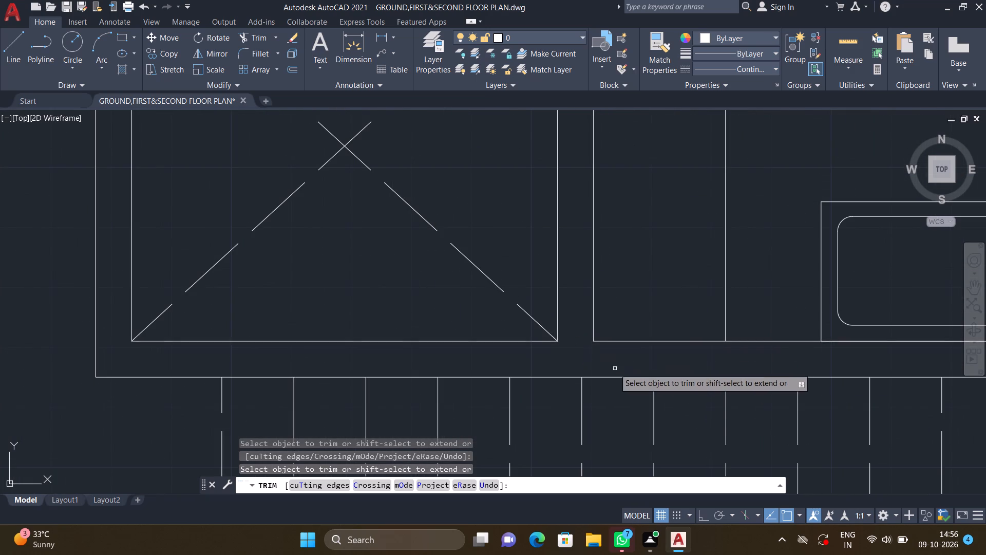
{"action": "scroll", "coordinate": [615, 369], "scroll_direction": "down", "scroll_amount": 3}
{"action": "middle_click_drag", "start_coordinate": [628, 380], "coordinate": [562, 366]}
{"action": "scroll", "coordinate": [542, 267], "scroll_direction": "up", "scroll_amount": 2}
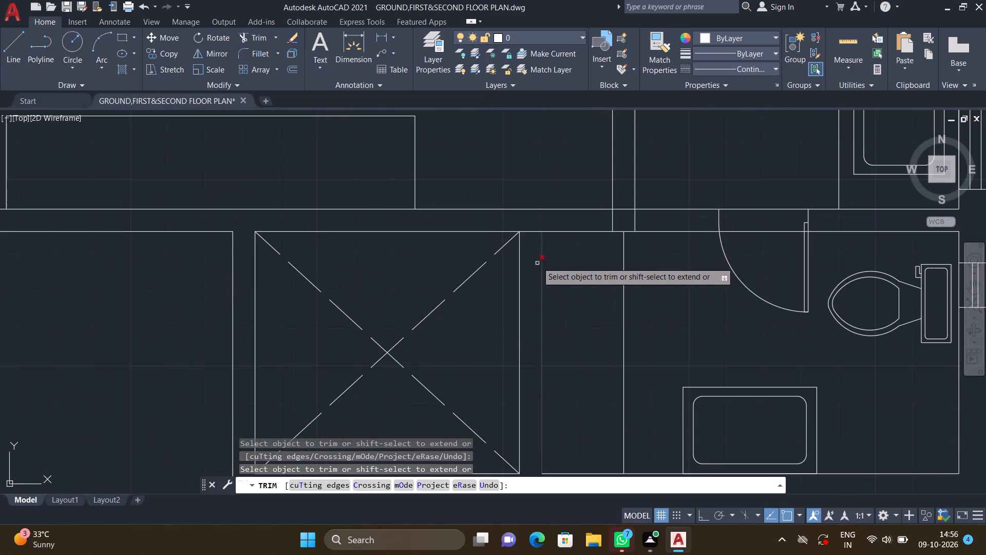
{"action": "left_click", "coordinate": [532, 232]}
Trim both wall lines across the door opening at the living room's lower left.
{"action": "scroll", "coordinate": [568, 287], "scroll_direction": "down", "scroll_amount": 2}
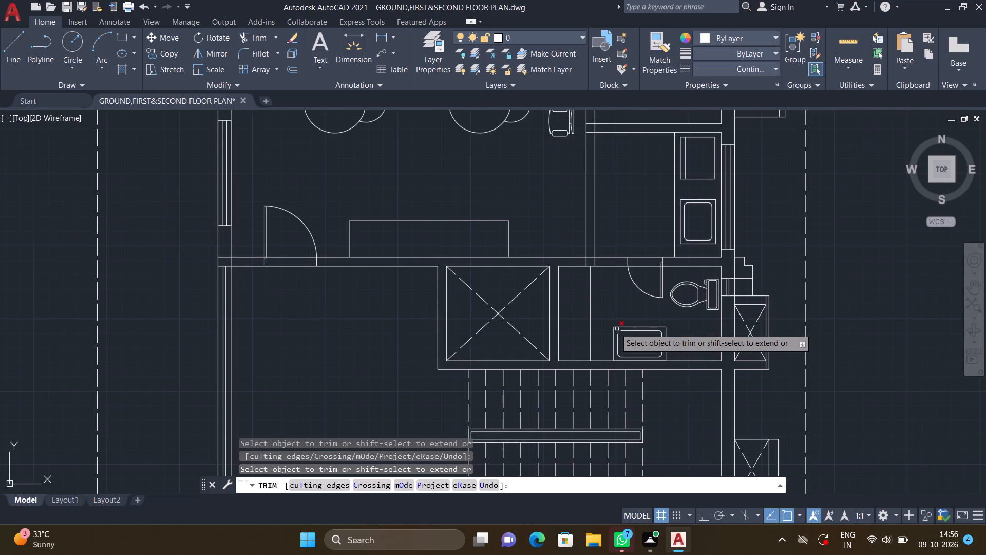
{"action": "middle_click_drag", "start_coordinate": [606, 322], "coordinate": [575, 311]}
{"action": "middle_click_drag", "start_coordinate": [576, 293], "coordinate": [521, 319]}
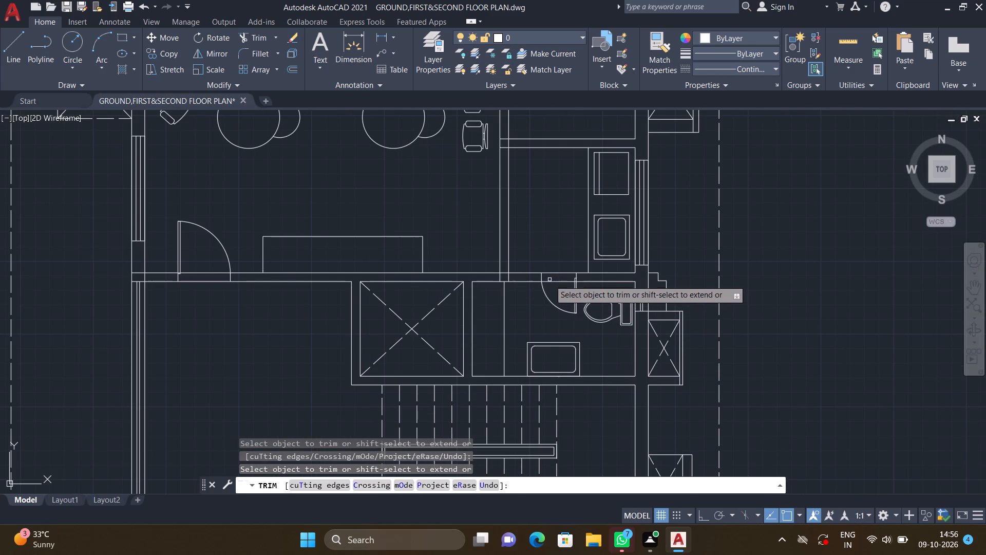
{"action": "scroll", "coordinate": [551, 290], "scroll_direction": "down", "scroll_amount": 2}
{"action": "scroll", "coordinate": [591, 293], "scroll_direction": "up", "scroll_amount": 2}
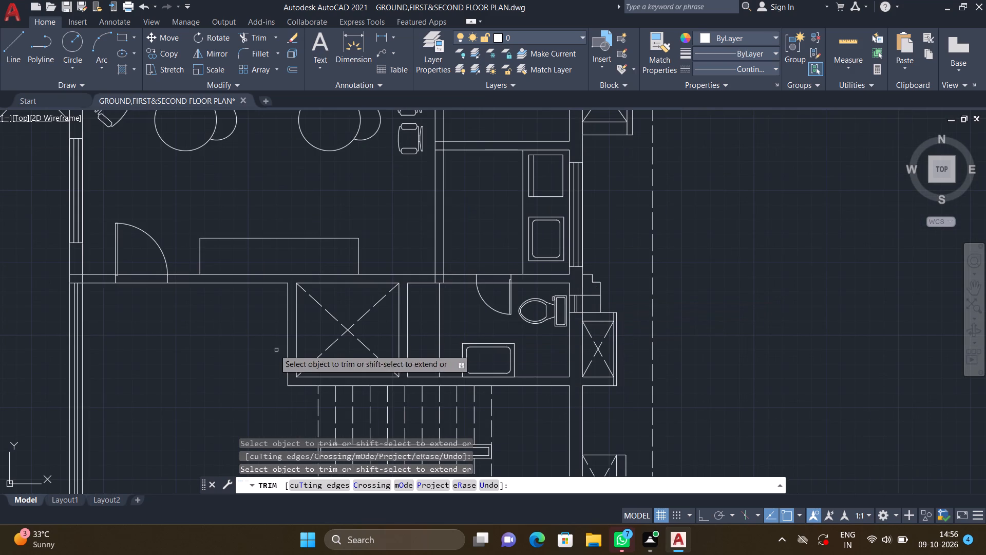
{"action": "middle_click_drag", "start_coordinate": [267, 345], "coordinate": [385, 330]}
{"action": "middle_click_drag", "start_coordinate": [355, 347], "coordinate": [513, 332]}
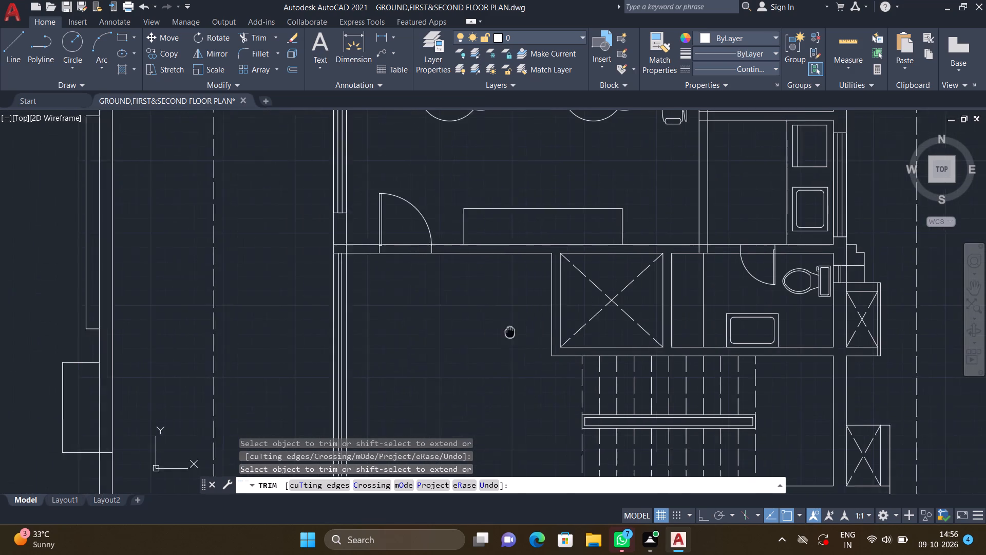
{"action": "middle_click_drag", "start_coordinate": [513, 332], "coordinate": [515, 332]}
{"action": "scroll", "coordinate": [414, 239], "scroll_direction": "up", "scroll_amount": 3}
{"action": "left_click_drag", "start_coordinate": [415, 239], "coordinate": [415, 311]}
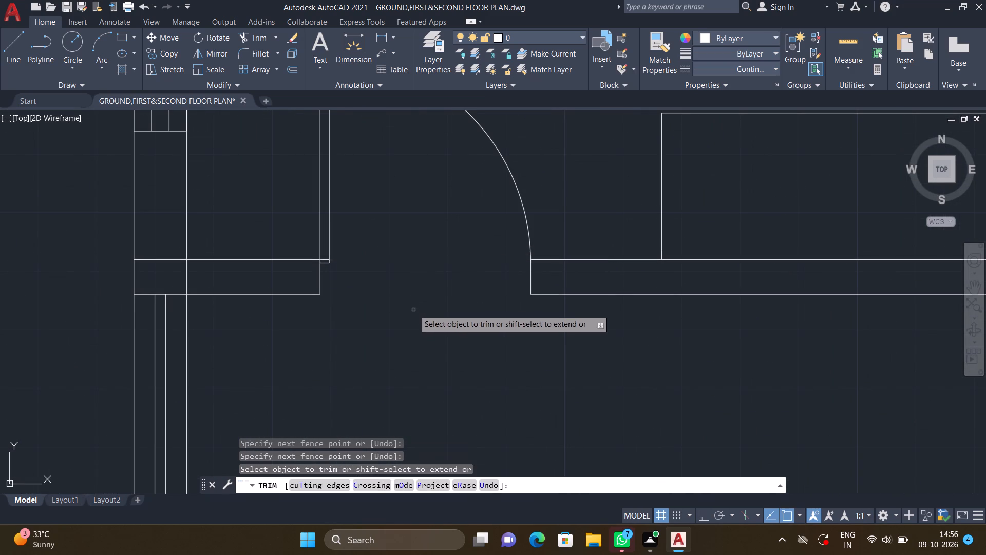
Trim the overlapping lines where the living room's lower wall meets the left outer wall beside the door.
{"action": "scroll", "coordinate": [414, 305], "scroll_direction": "down", "scroll_amount": 3}
{"action": "middle_click_drag", "start_coordinate": [396, 325], "coordinate": [432, 296]}
{"action": "scroll", "coordinate": [384, 269], "scroll_direction": "up", "scroll_amount": 2}
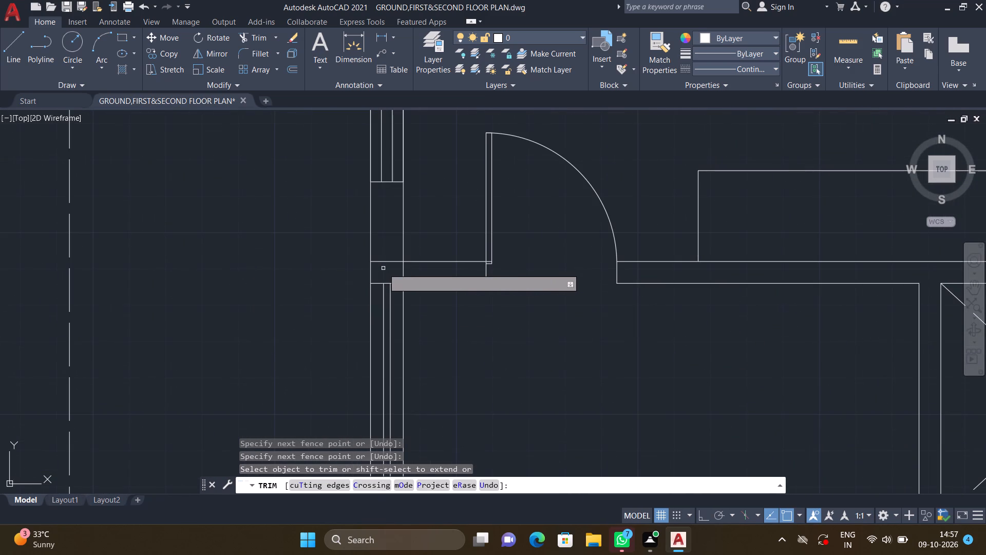
{"action": "left_click_drag", "start_coordinate": [383, 262], "coordinate": [389, 265]}
{"action": "left_click", "coordinate": [405, 271]}
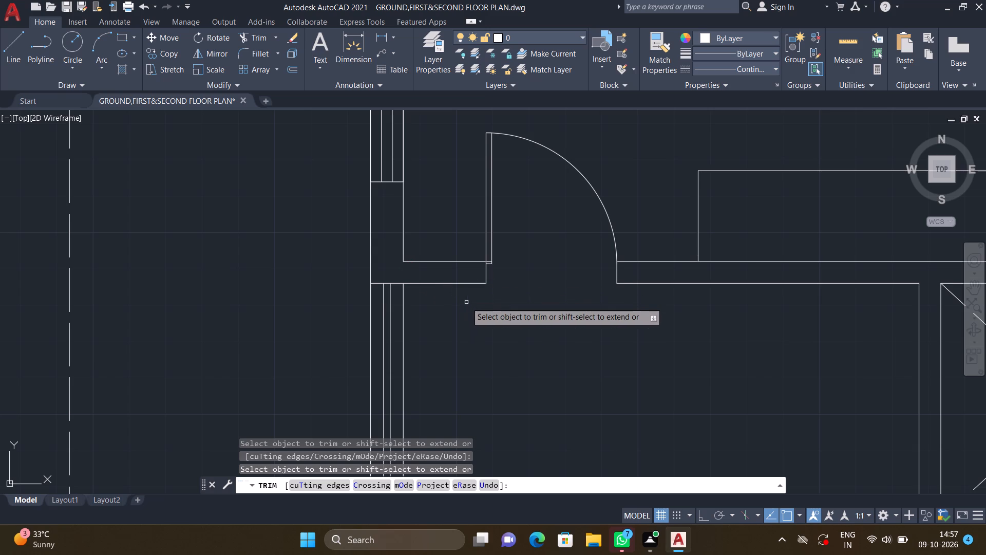
Trim the overlapping lines where the vertical partition right of the living room meets the wall above the toilet.
{"action": "scroll", "coordinate": [467, 303], "scroll_direction": "down", "scroll_amount": 3}
{"action": "middle_click_drag", "start_coordinate": [478, 331], "coordinate": [444, 327]}
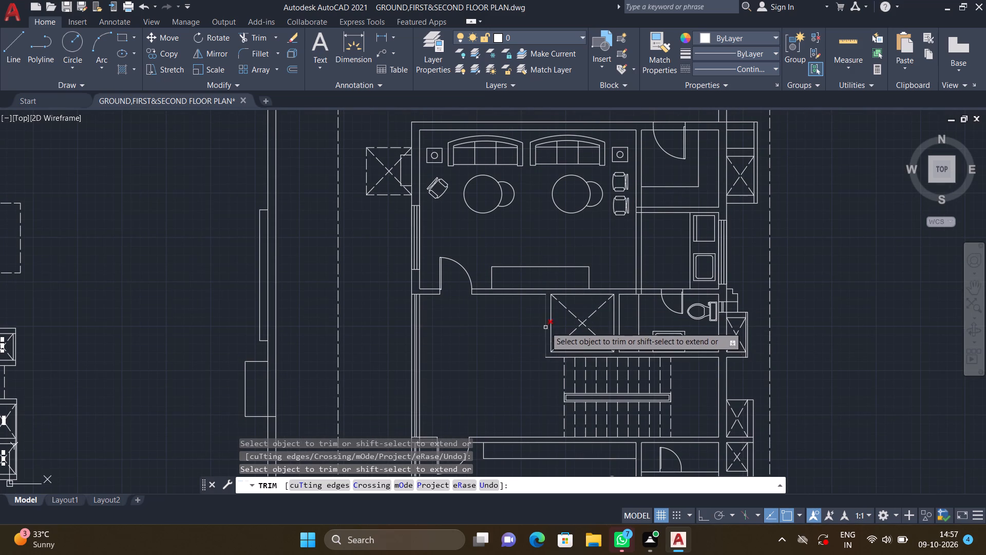
{"action": "middle_click_drag", "start_coordinate": [527, 324], "coordinate": [437, 311]}
{"action": "scroll", "coordinate": [535, 285], "scroll_direction": "up", "scroll_amount": 5}
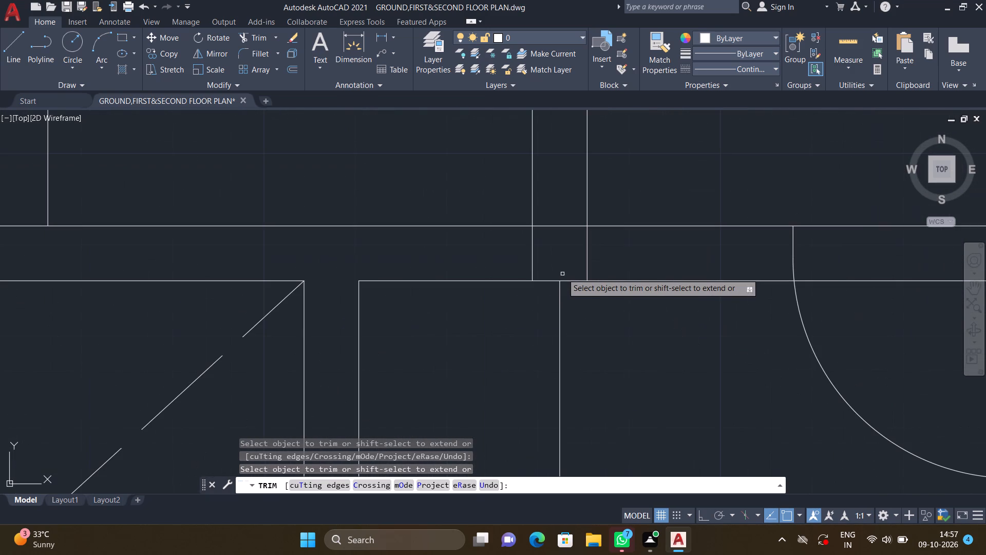
{"action": "left_click_drag", "start_coordinate": [523, 260], "coordinate": [611, 265]}
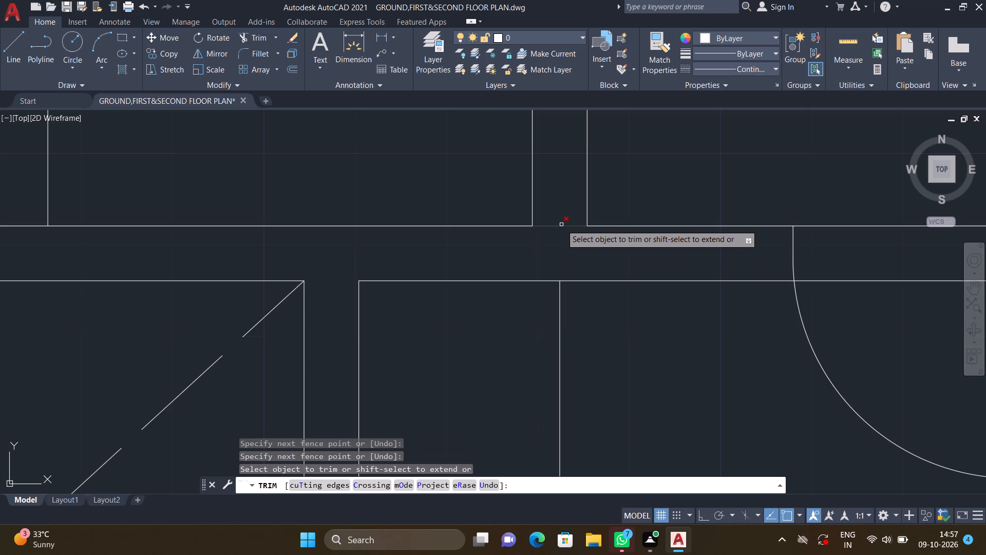
{"action": "left_click", "coordinate": [562, 227]}
Trim the lower wall line across the toilet's door opening.
{"action": "scroll", "coordinate": [612, 266], "scroll_direction": "down", "scroll_amount": 4}
{"action": "middle_click_drag", "start_coordinate": [606, 279], "coordinate": [552, 261]}
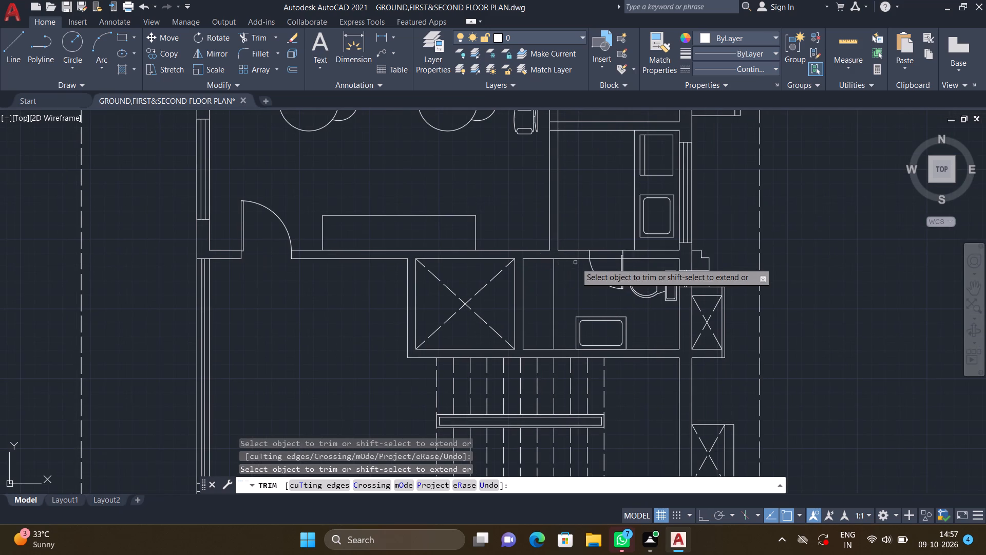
{"action": "scroll", "coordinate": [607, 244], "scroll_direction": "up", "scroll_amount": 3}
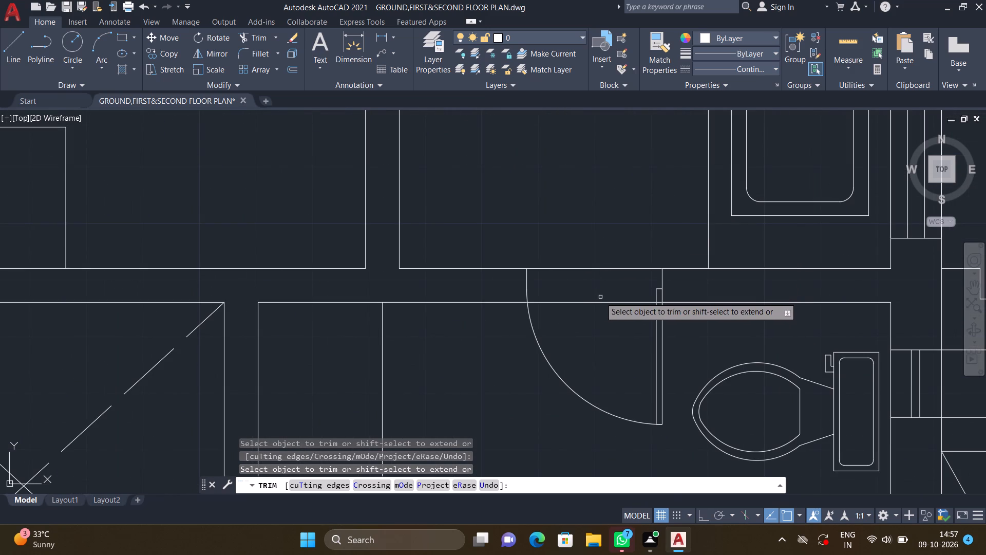
{"action": "left_click", "coordinate": [602, 301]}
Trim the overlapping lines where the horizontal wall above the two-sink room meets the living room's right partition.
{"action": "scroll", "coordinate": [609, 298], "scroll_direction": "down", "scroll_amount": 2}
{"action": "middle_click_drag", "start_coordinate": [615, 313], "coordinate": [573, 290]}
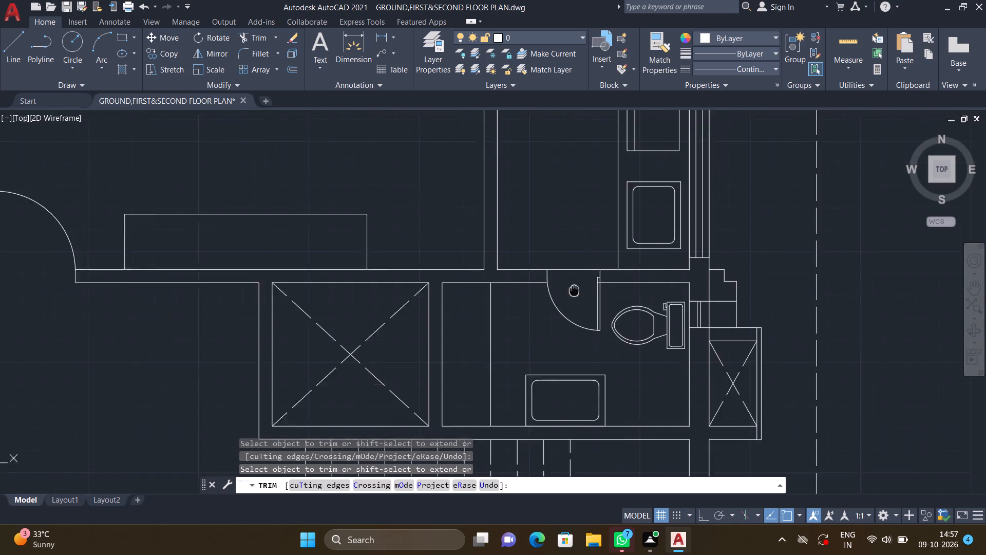
{"action": "middle_click_drag", "start_coordinate": [573, 290], "coordinate": [566, 290]}
{"action": "scroll", "coordinate": [570, 261], "scroll_direction": "down", "scroll_amount": 1}
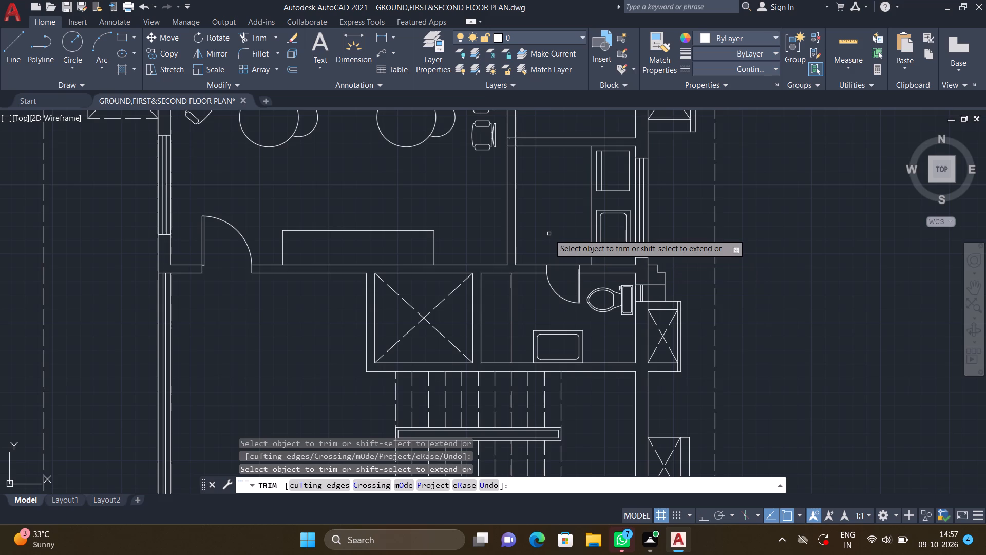
{"action": "scroll", "coordinate": [552, 235], "scroll_direction": "down", "scroll_amount": 1}
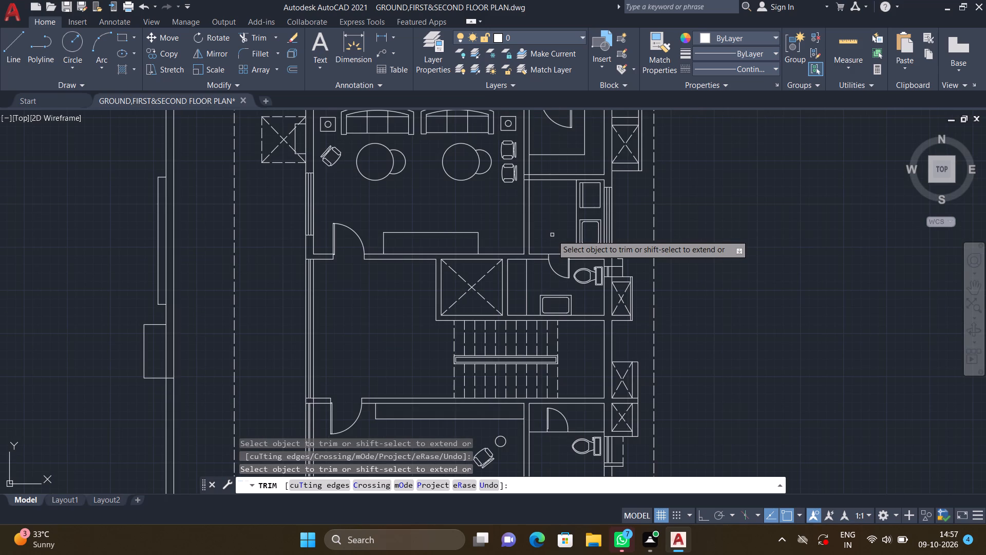
{"action": "scroll", "coordinate": [553, 234], "scroll_direction": "down", "scroll_amount": 1}
{"action": "middle_click_drag", "start_coordinate": [576, 248], "coordinate": [551, 299]}
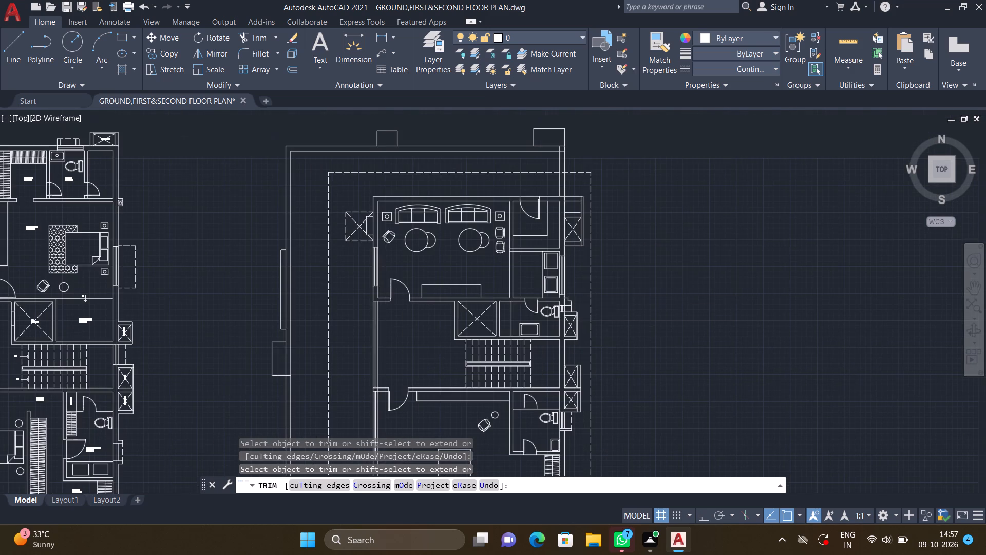
{"action": "scroll", "coordinate": [564, 256], "scroll_direction": "up", "scroll_amount": 2}
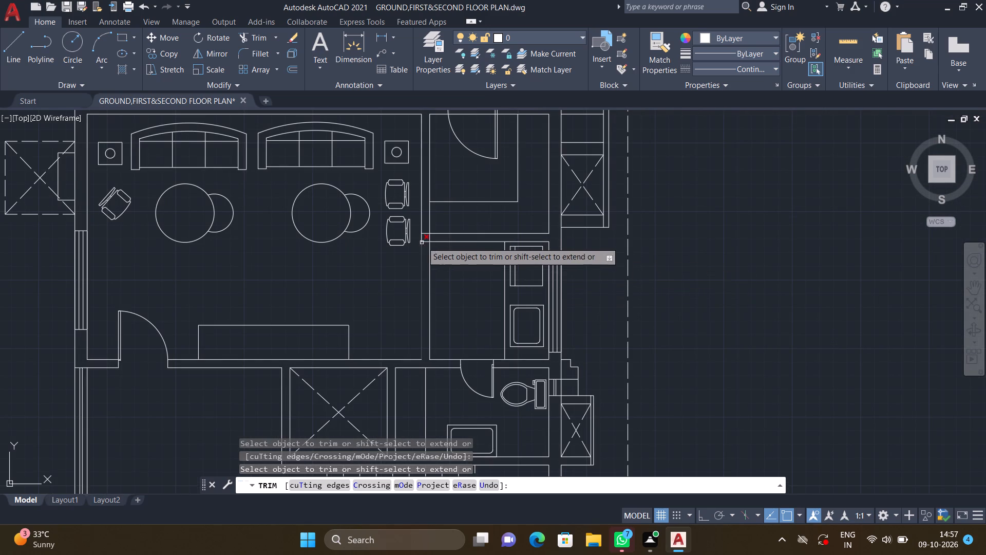
{"action": "scroll", "coordinate": [426, 237], "scroll_direction": "up", "scroll_amount": 3}
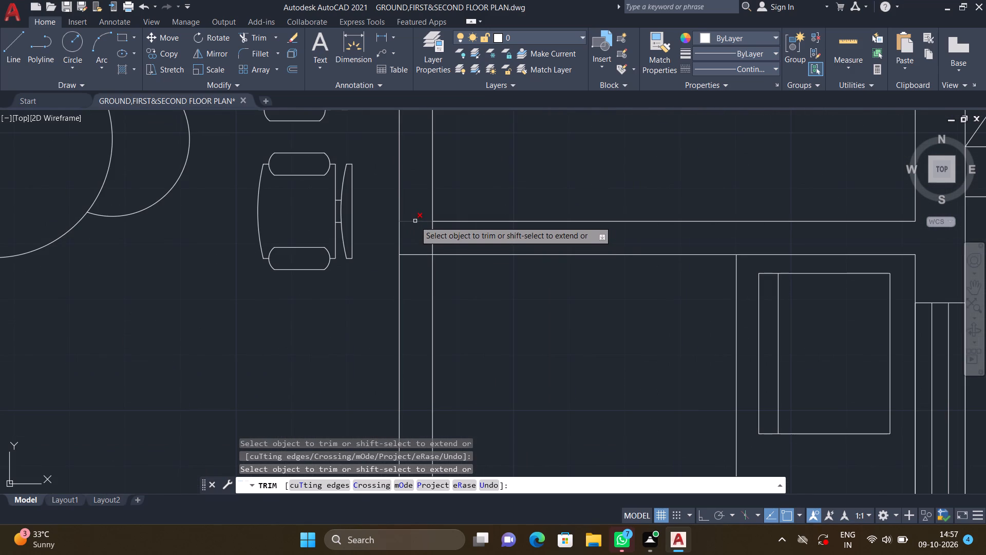
{"action": "left_click_drag", "start_coordinate": [414, 218], "coordinate": [412, 284]}
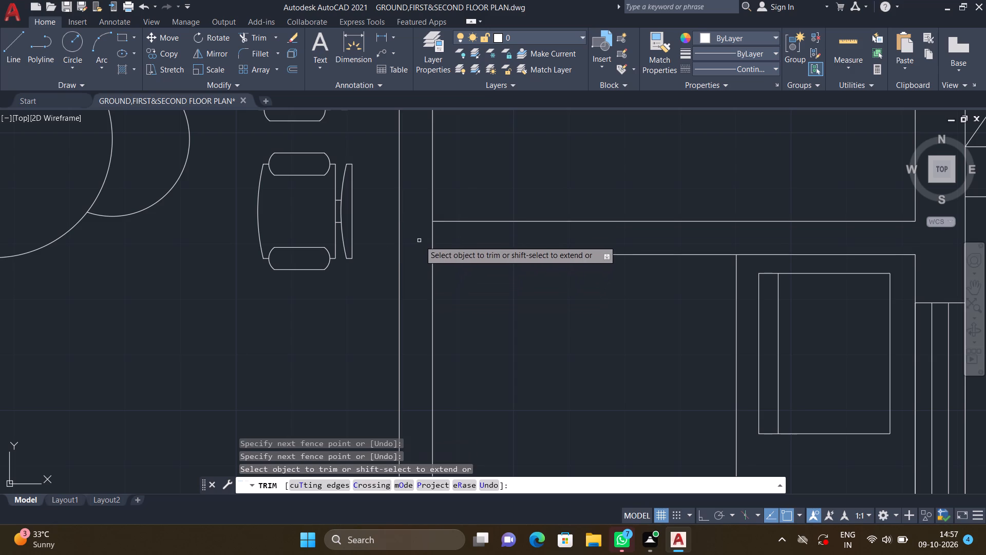
{"action": "left_click", "coordinate": [433, 237]}
Trim the right outer wall's outer line across the thickness of the top wall beside the upper right shaft.
{"action": "scroll", "coordinate": [487, 284], "scroll_direction": "down", "scroll_amount": 2}
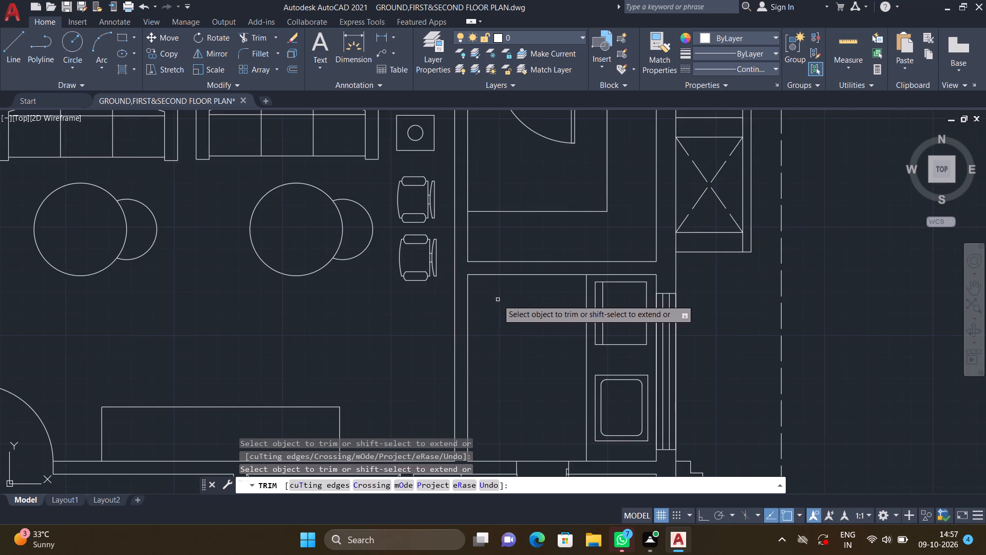
{"action": "scroll", "coordinate": [498, 300], "scroll_direction": "down", "scroll_amount": 1}
{"action": "middle_click_drag", "start_coordinate": [500, 304], "coordinate": [522, 338]}
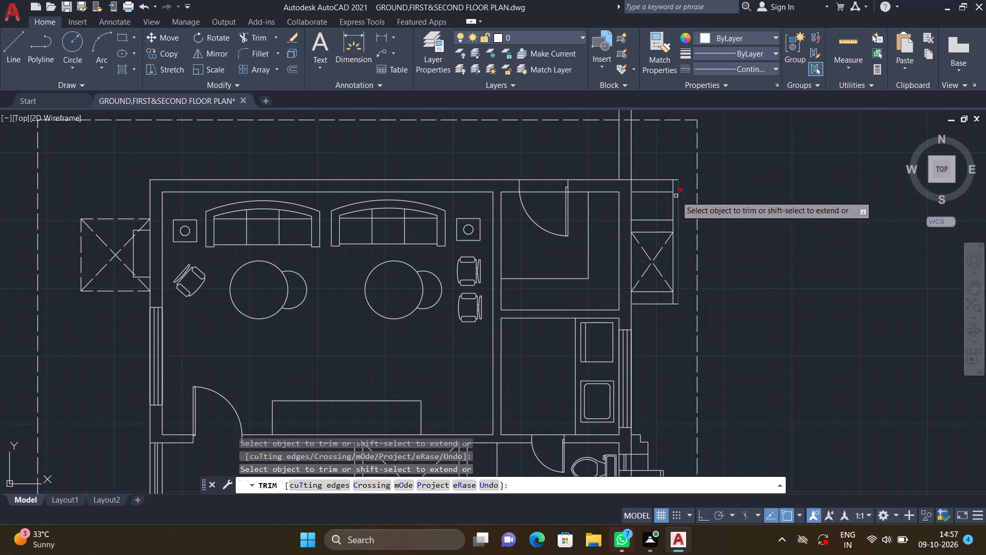
{"action": "scroll", "coordinate": [632, 184], "scroll_direction": "up", "scroll_amount": 2}
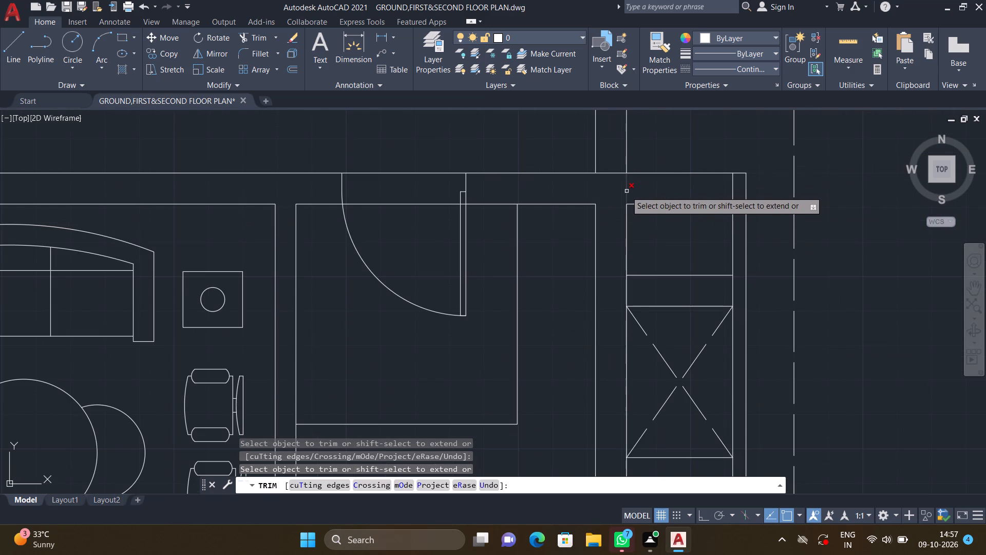
{"action": "left_click", "coordinate": [626, 189]}
Trim the right outer wall's outer line across the thickness of the upper right shaft's bottom wall.
{"action": "scroll", "coordinate": [611, 263], "scroll_direction": "down", "scroll_amount": 2}
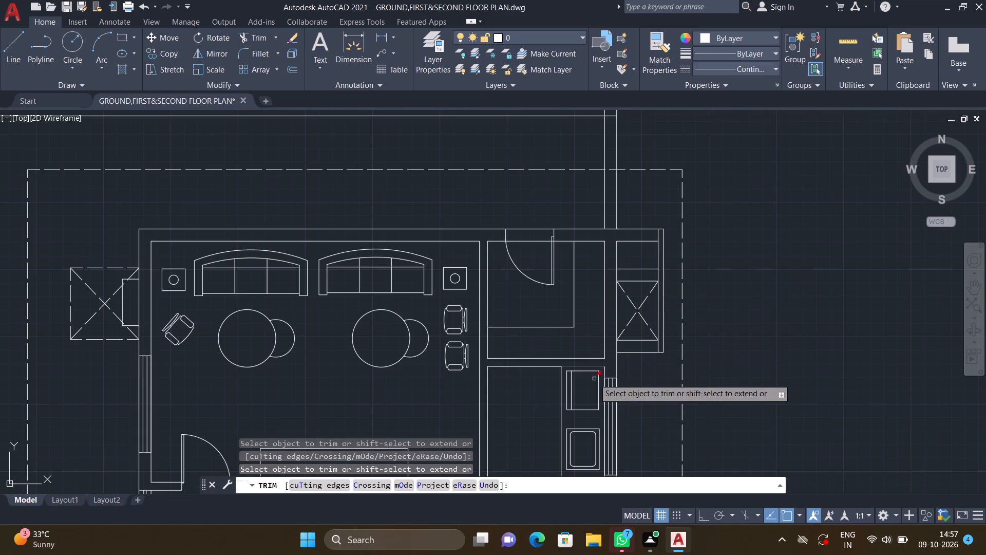
{"action": "scroll", "coordinate": [612, 353], "scroll_direction": "up", "scroll_amount": 3}
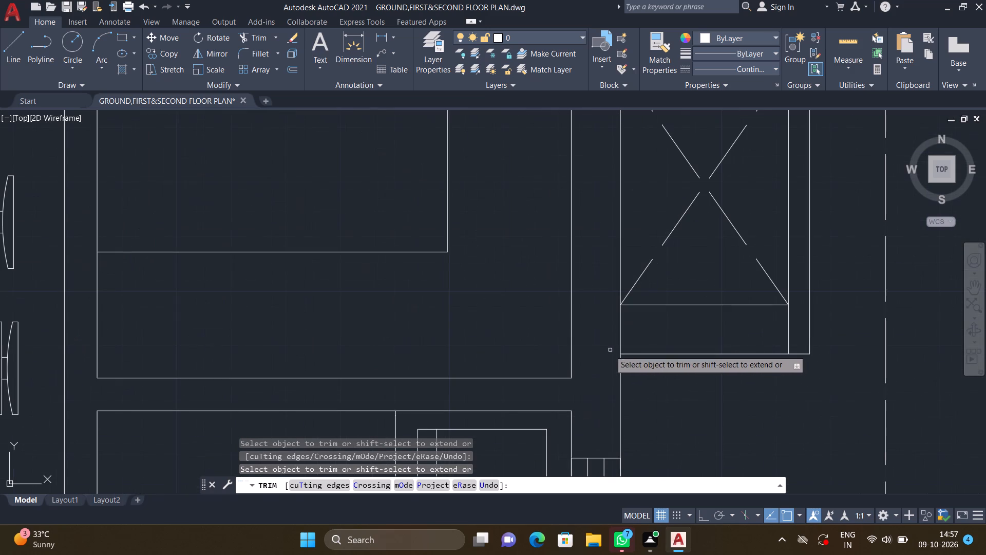
{"action": "left_click", "coordinate": [620, 328]}
{"action": "scroll", "coordinate": [680, 383], "scroll_direction": "down", "scroll_amount": 2}
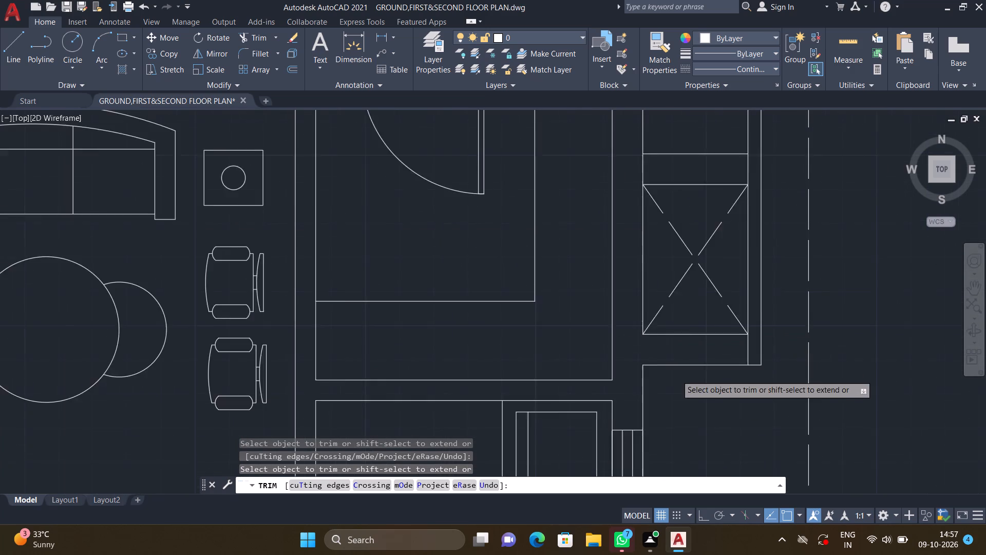
Trim the overlapping wall lines inside and below the larger projection at the outer boundary wall's upper right corner.
{"action": "scroll", "coordinate": [684, 390], "scroll_direction": "down", "scroll_amount": 1}
{"action": "middle_click_drag", "start_coordinate": [684, 402], "coordinate": [662, 356]}
{"action": "scroll", "coordinate": [667, 357], "scroll_direction": "down", "scroll_amount": 1}
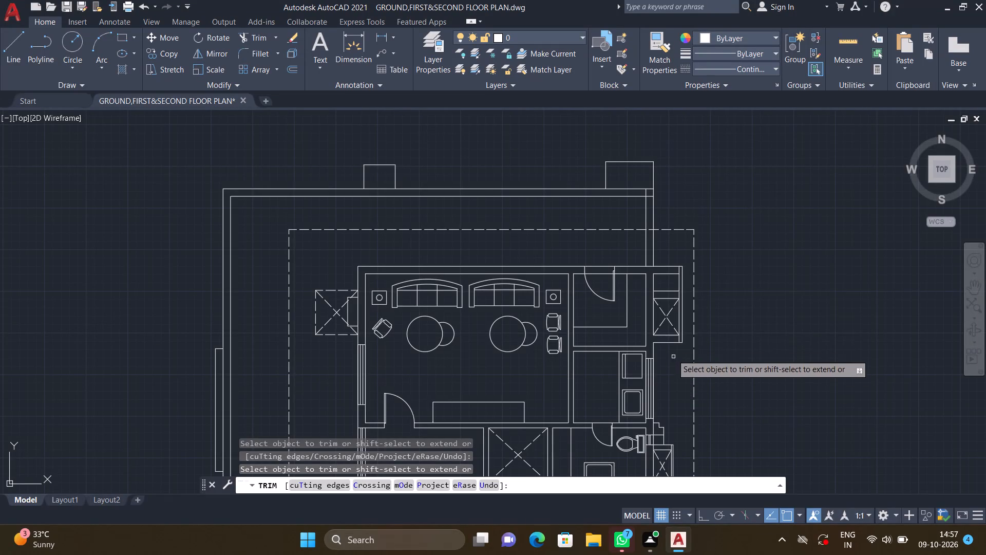
{"action": "scroll", "coordinate": [644, 161], "scroll_direction": "up", "scroll_amount": 3}
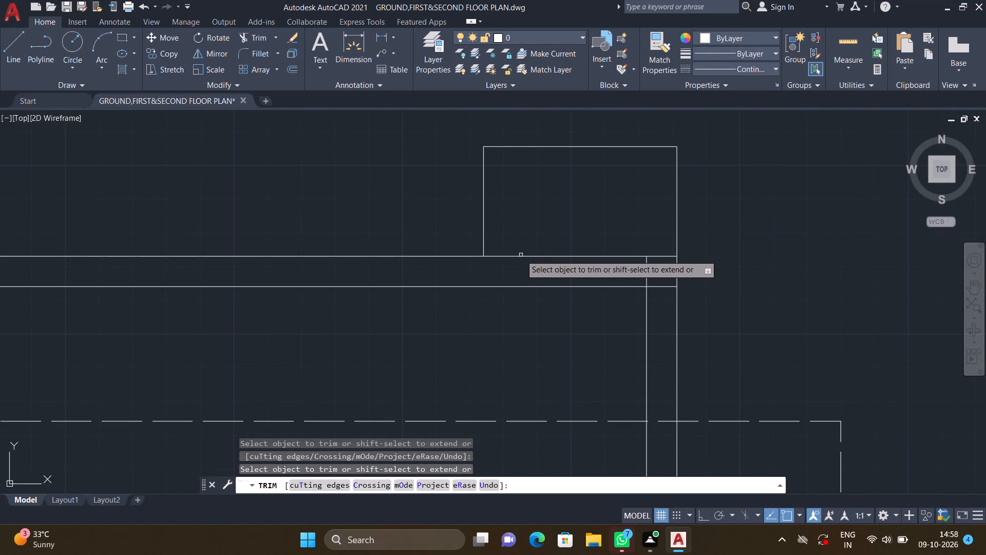
{"action": "left_click", "coordinate": [521, 258]}
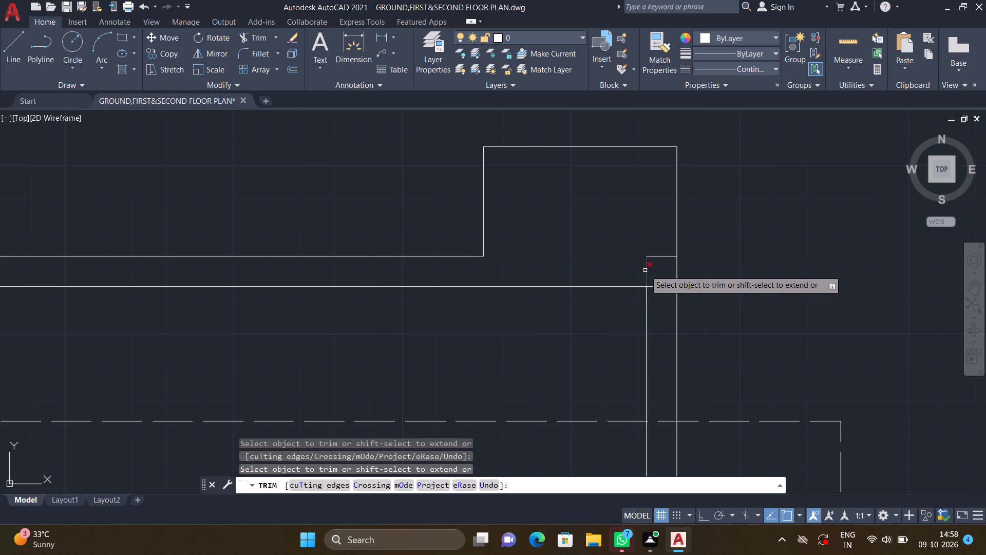
{"action": "left_click", "coordinate": [645, 270]}
{"action": "left_click_drag", "start_coordinate": [656, 255], "coordinate": [661, 255]}
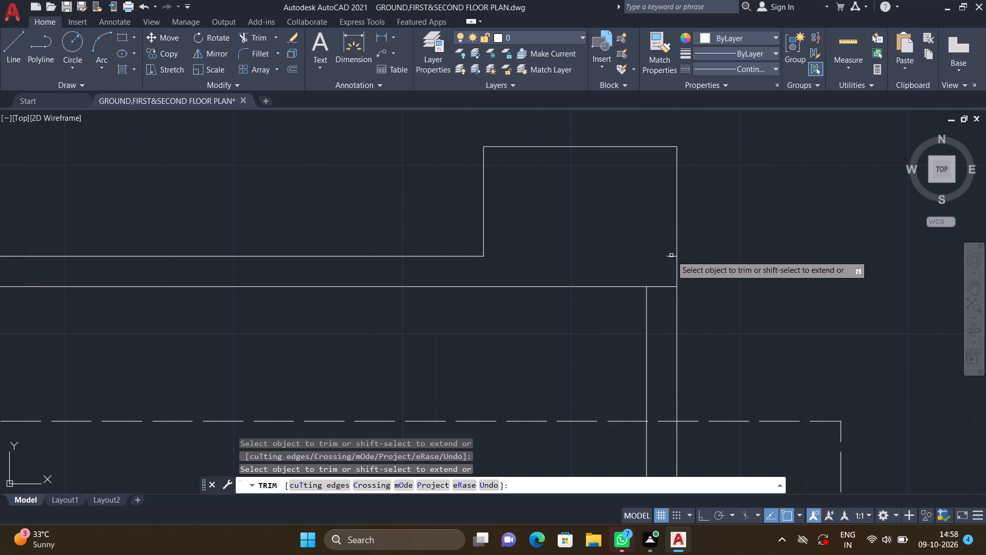
{"action": "left_click", "coordinate": [671, 257]}
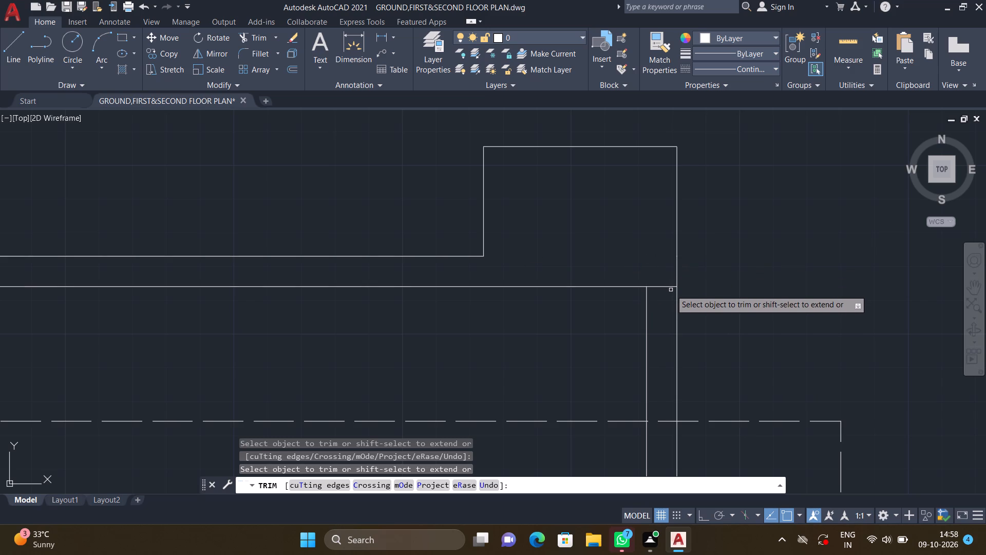
{"action": "left_click", "coordinate": [668, 286]}
Trim the top boundary wall's outer line across the mouth of the smaller projection.
{"action": "scroll", "coordinate": [536, 332], "scroll_direction": "down", "scroll_amount": 2}
{"action": "middle_click_drag", "start_coordinate": [481, 337], "coordinate": [521, 311]}
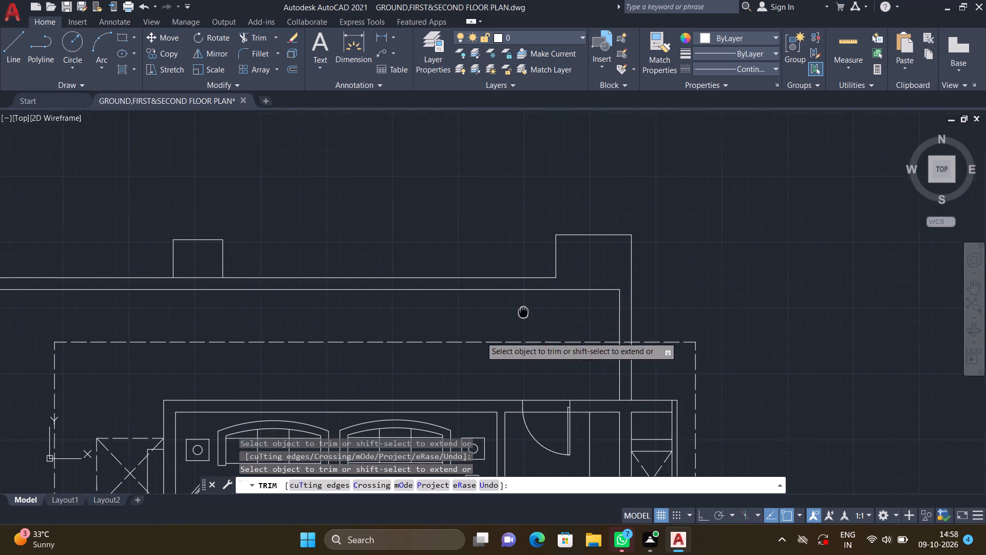
{"action": "middle_click_drag", "start_coordinate": [443, 319], "coordinate": [619, 299]}
{"action": "scroll", "coordinate": [376, 258], "scroll_direction": "up", "scroll_amount": 2}
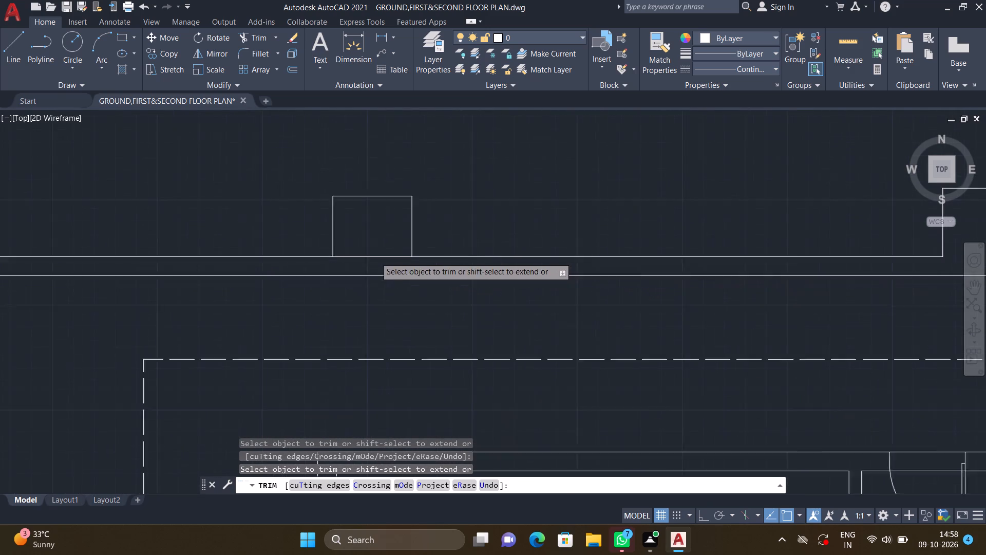
{"action": "left_click", "coordinate": [374, 255]}
Trim the left boundary wall's outer line across the long shallow projection.
{"action": "scroll", "coordinate": [405, 276], "scroll_direction": "down", "scroll_amount": 3}
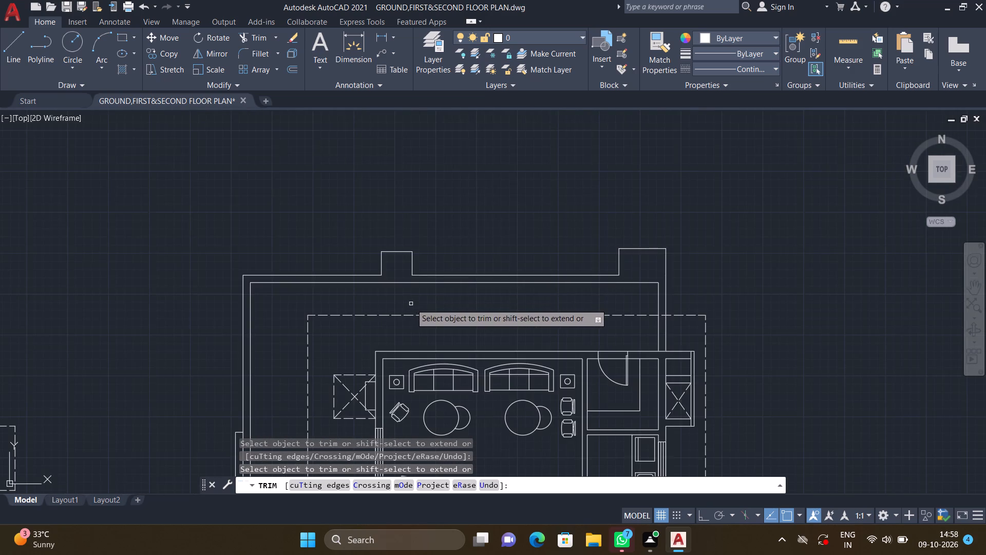
{"action": "middle_click_drag", "start_coordinate": [410, 293], "coordinate": [434, 249]}
{"action": "scroll", "coordinate": [447, 268], "scroll_direction": "down", "scroll_amount": 1}
{"action": "middle_click_drag", "start_coordinate": [391, 319], "coordinate": [418, 237]}
{"action": "middle_click_drag", "start_coordinate": [383, 302], "coordinate": [483, 256]}
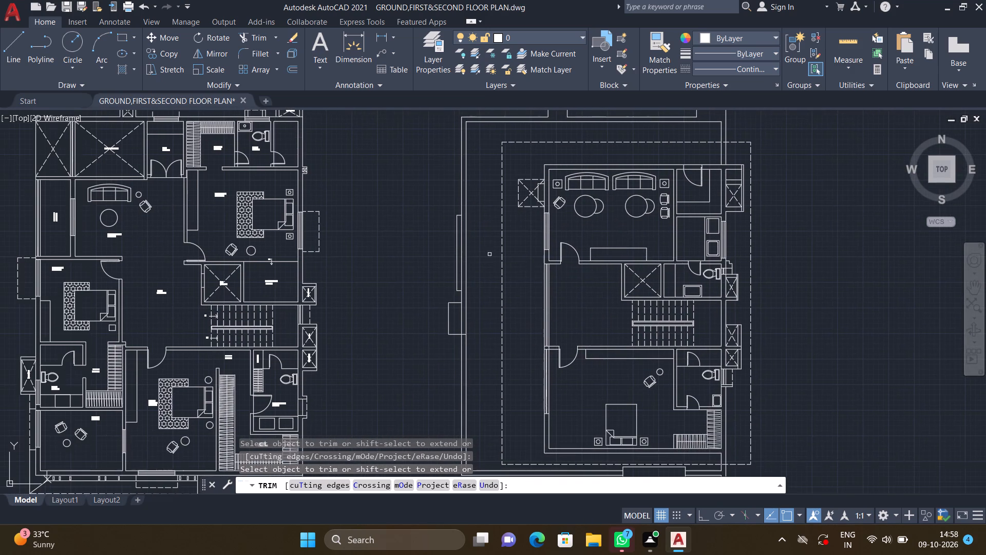
{"action": "middle_click_drag", "start_coordinate": [434, 265], "coordinate": [521, 243]}
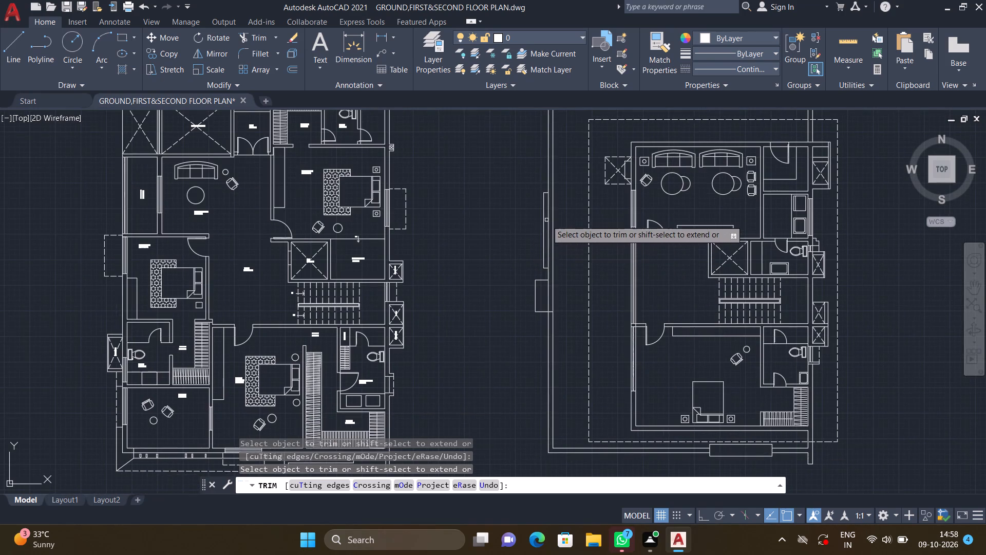
{"action": "scroll", "coordinate": [545, 220], "scroll_direction": "up", "scroll_amount": 3}
{"action": "left_click", "coordinate": [549, 216]}
{"action": "scroll", "coordinate": [644, 240], "scroll_direction": "down", "scroll_amount": 3}
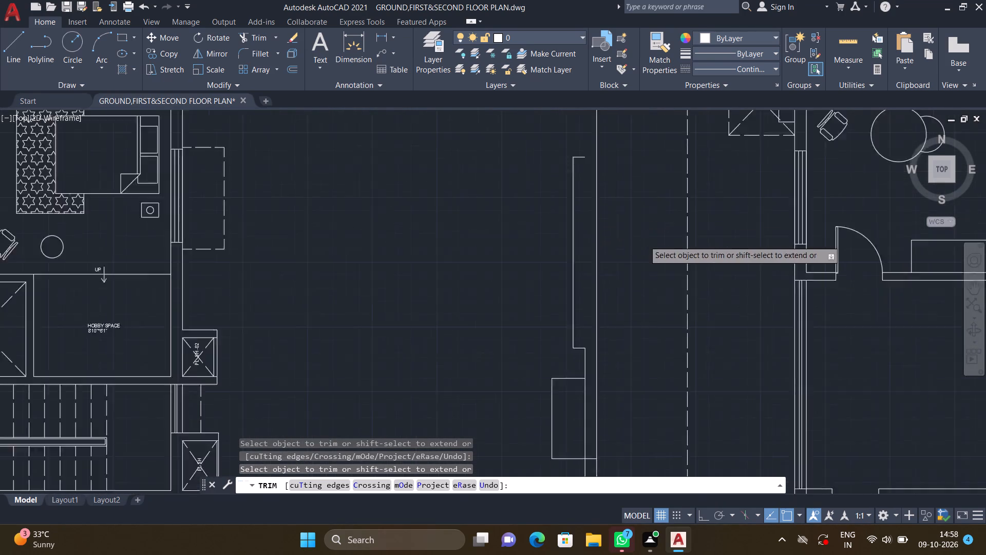
{"action": "scroll", "coordinate": [625, 211], "scroll_direction": "up", "scroll_amount": 2}
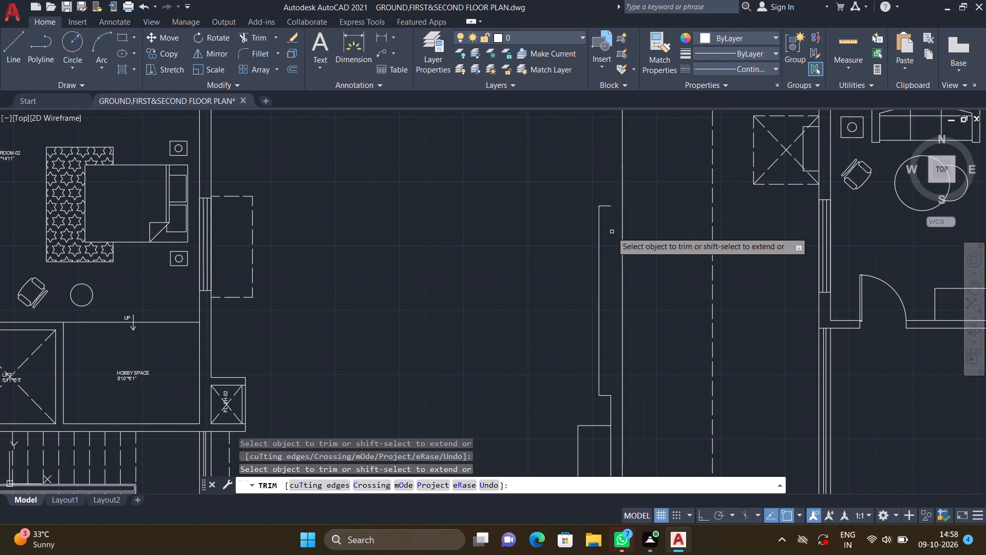
{"action": "key", "text": "Return"}
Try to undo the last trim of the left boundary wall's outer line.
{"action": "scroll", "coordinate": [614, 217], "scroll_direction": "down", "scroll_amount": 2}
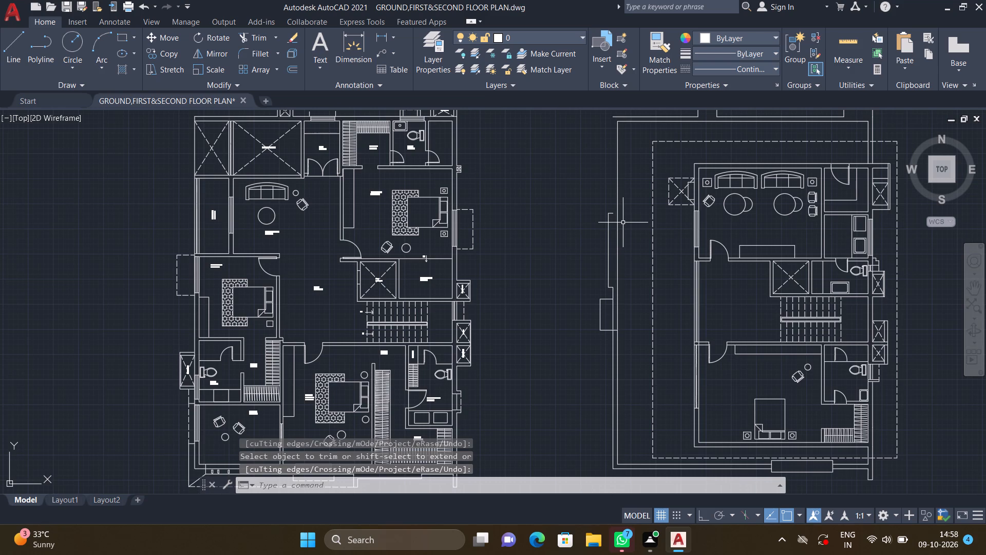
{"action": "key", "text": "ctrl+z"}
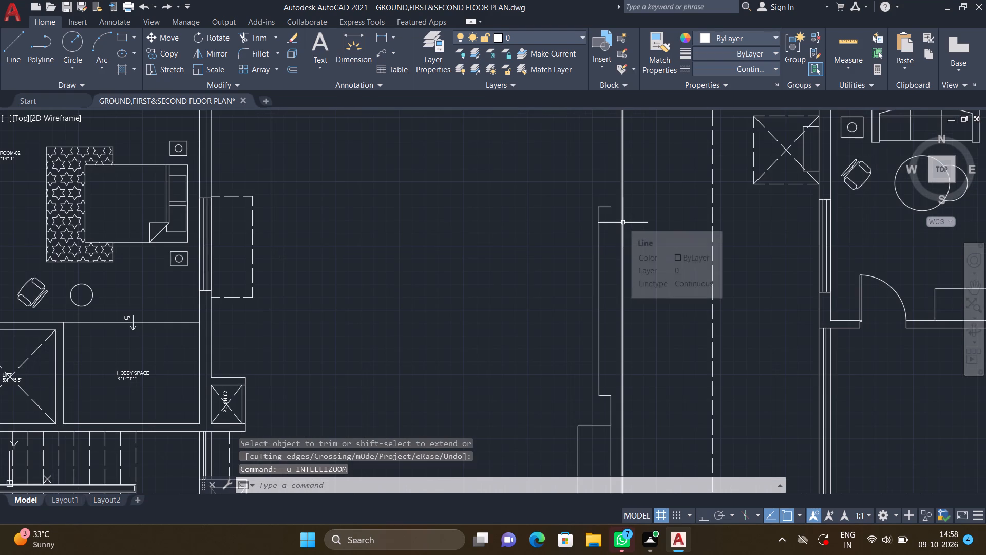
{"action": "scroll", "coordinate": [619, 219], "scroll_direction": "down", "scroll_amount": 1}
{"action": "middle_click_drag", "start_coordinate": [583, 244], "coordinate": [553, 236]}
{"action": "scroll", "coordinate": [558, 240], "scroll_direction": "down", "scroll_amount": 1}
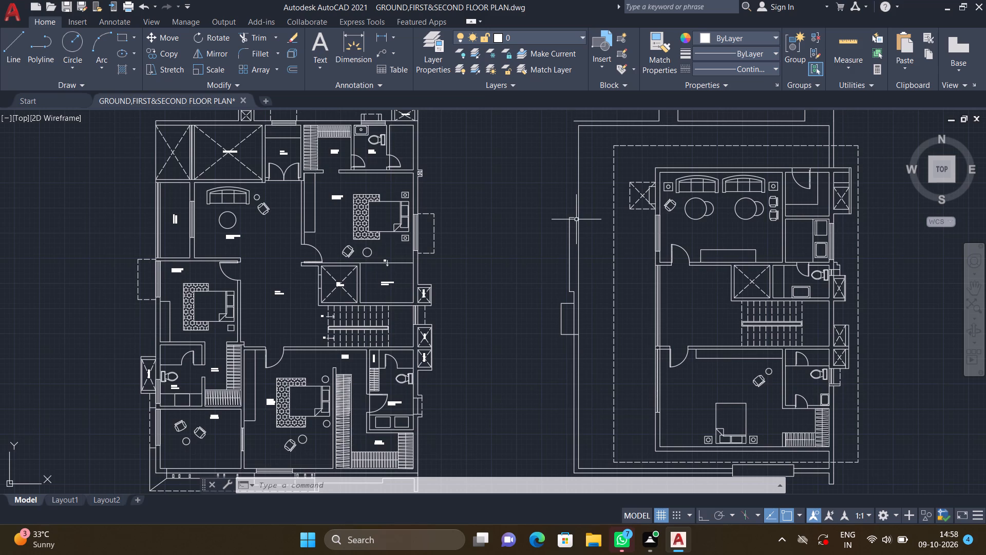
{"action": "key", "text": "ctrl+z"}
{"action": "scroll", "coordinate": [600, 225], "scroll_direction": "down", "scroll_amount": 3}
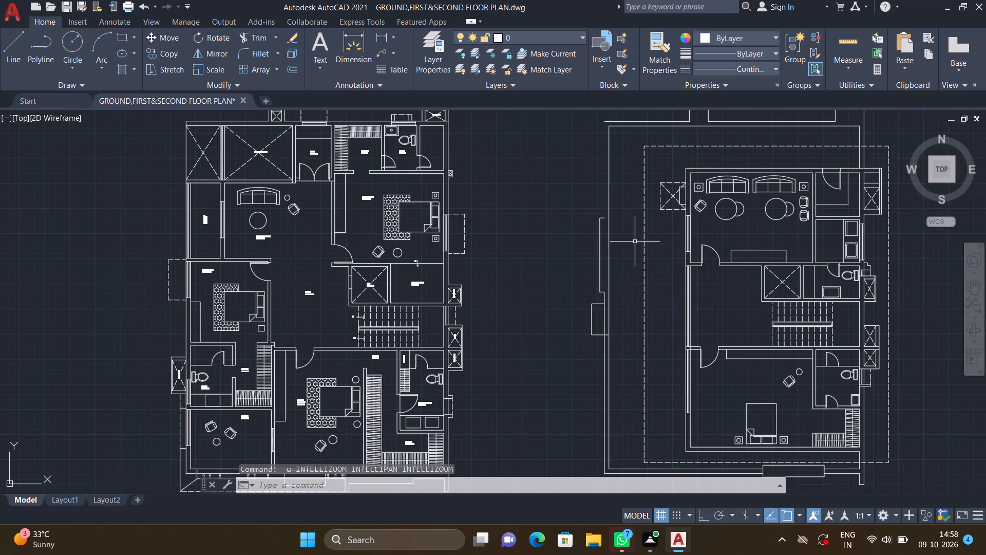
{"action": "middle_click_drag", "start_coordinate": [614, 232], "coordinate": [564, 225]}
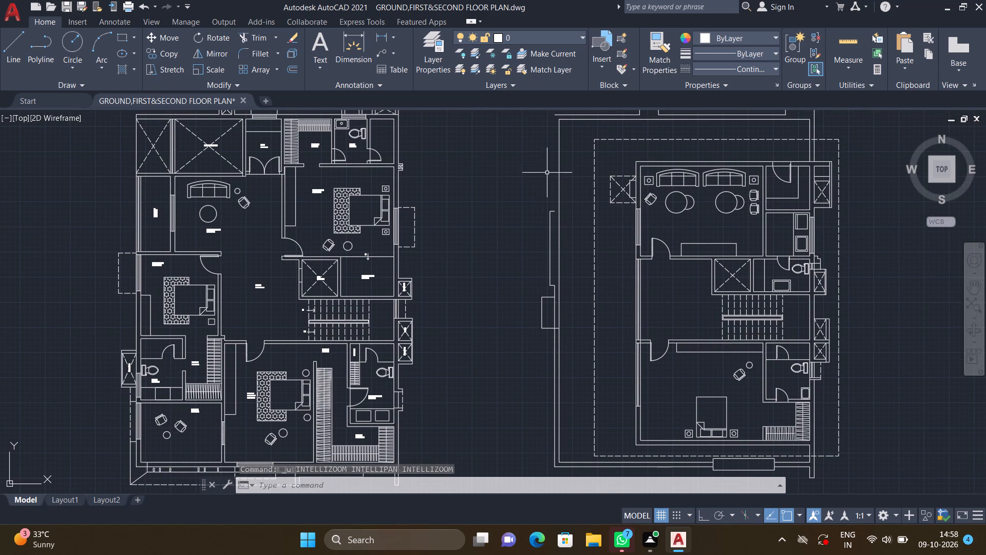
With ortho on, draw a vertical line from the end of the shallow projection's upper edge to the boundary wall's upper left corner.
{"action": "middle_click_drag", "start_coordinate": [529, 218], "coordinate": [518, 318]}
{"action": "key", "text": "l"}
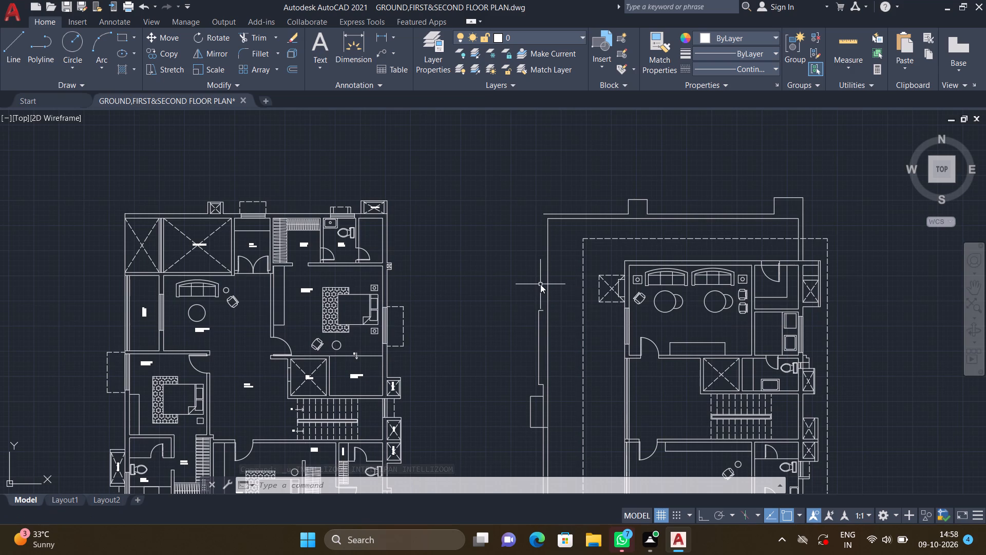
{"action": "key", "text": "Return"}
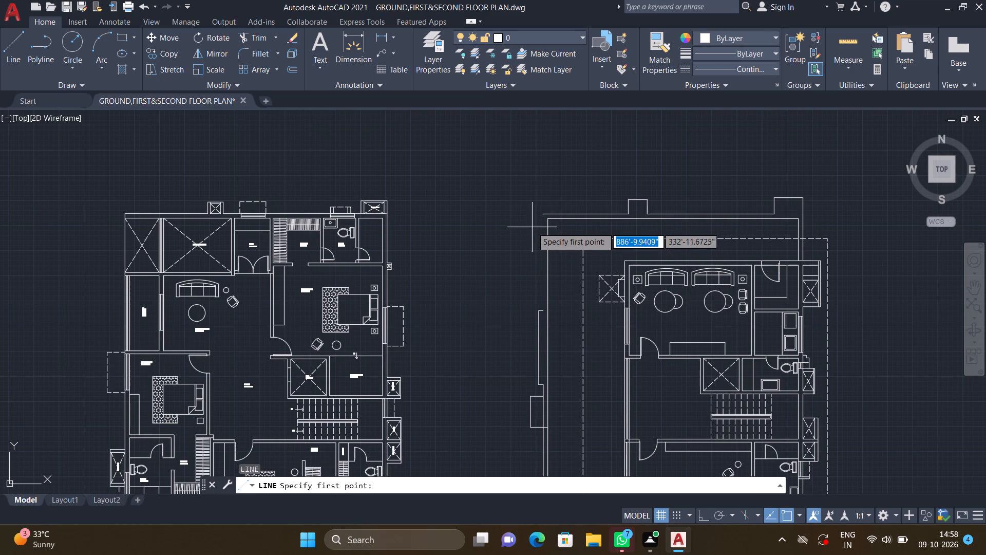
{"action": "scroll", "coordinate": [534, 228], "scroll_direction": "up", "scroll_amount": 2}
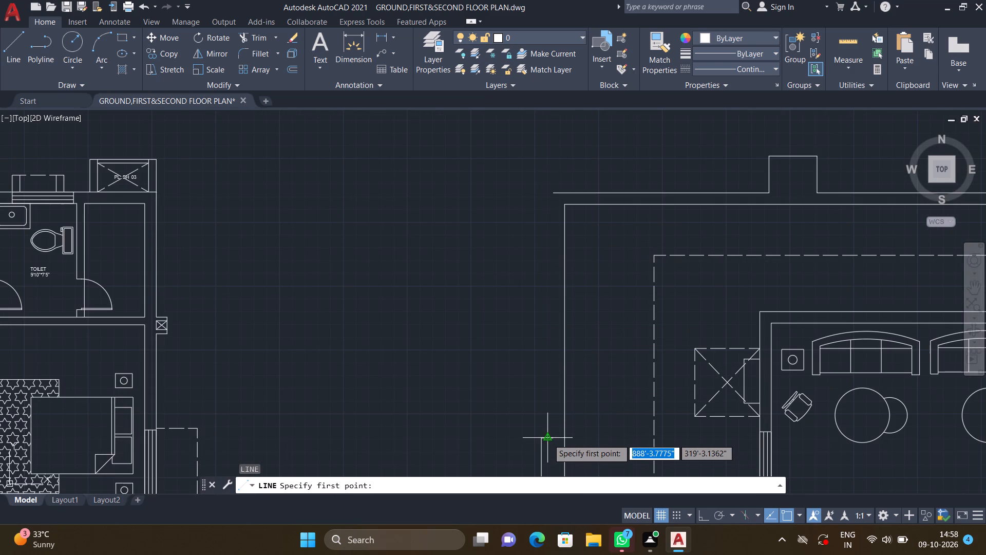
{"action": "key", "text": "F8"}
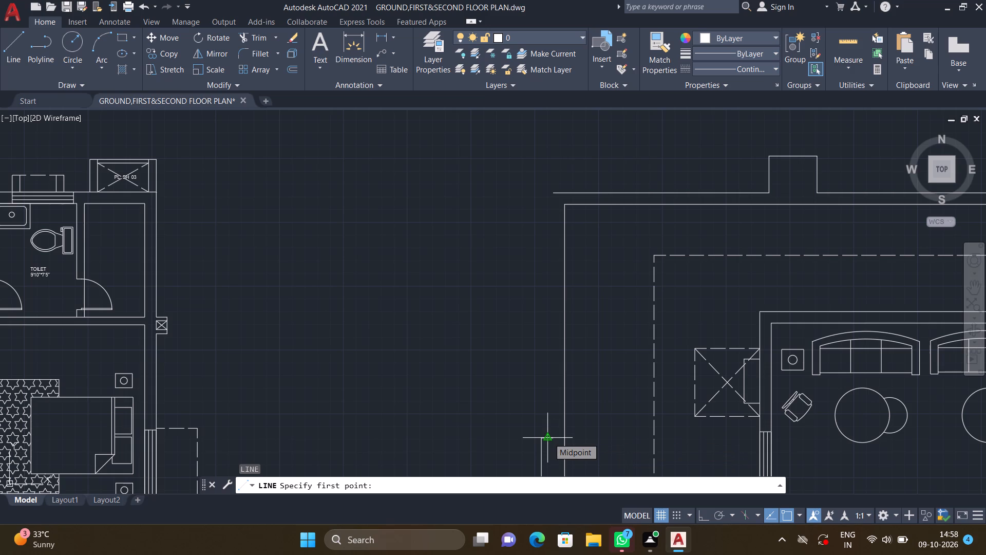
{"action": "scroll", "coordinate": [558, 444], "scroll_direction": "up", "scroll_amount": 2}
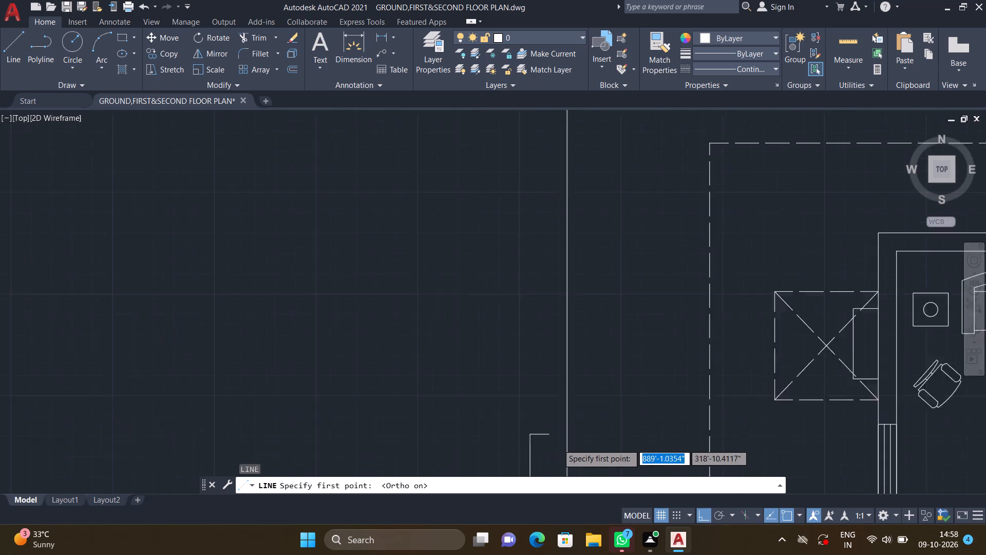
{"action": "scroll", "coordinate": [558, 444], "scroll_direction": "up", "scroll_amount": 1}
{"action": "left_click", "coordinate": [534, 415]}
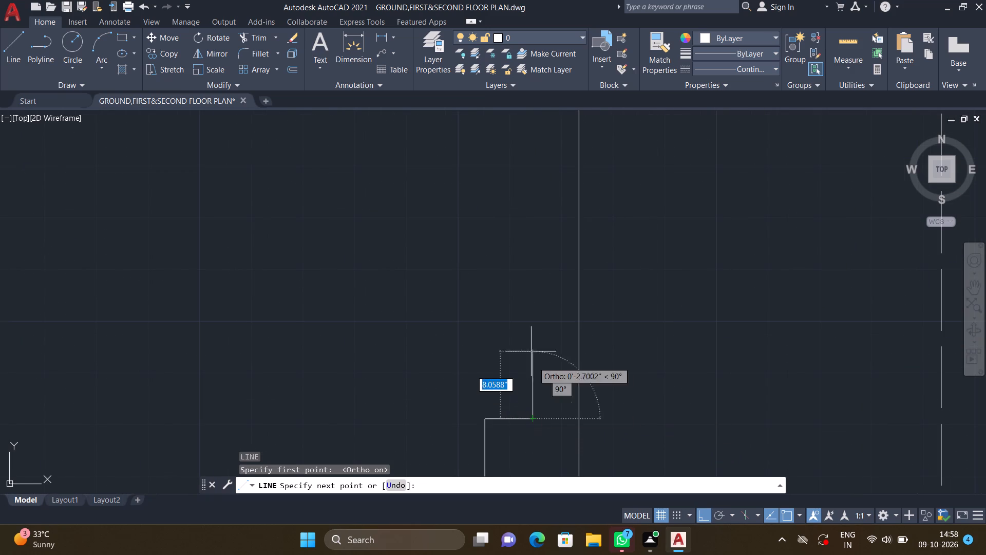
{"action": "scroll", "coordinate": [531, 342], "scroll_direction": "down", "scroll_amount": 2}
{"action": "middle_click_drag", "start_coordinate": [538, 290], "coordinate": [527, 368]}
{"action": "scroll", "coordinate": [527, 368], "scroll_direction": "down", "scroll_amount": 2}
{"action": "middle_click_drag", "start_coordinate": [517, 288], "coordinate": [517, 313]}
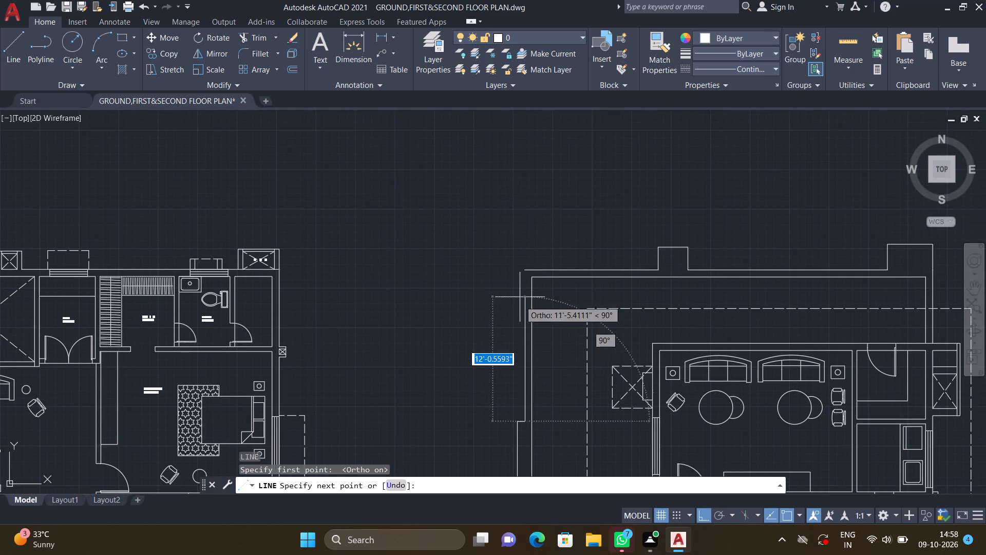
{"action": "scroll", "coordinate": [516, 278], "scroll_direction": "up", "scroll_amount": 3}
{"action": "left_click", "coordinate": [539, 239]}
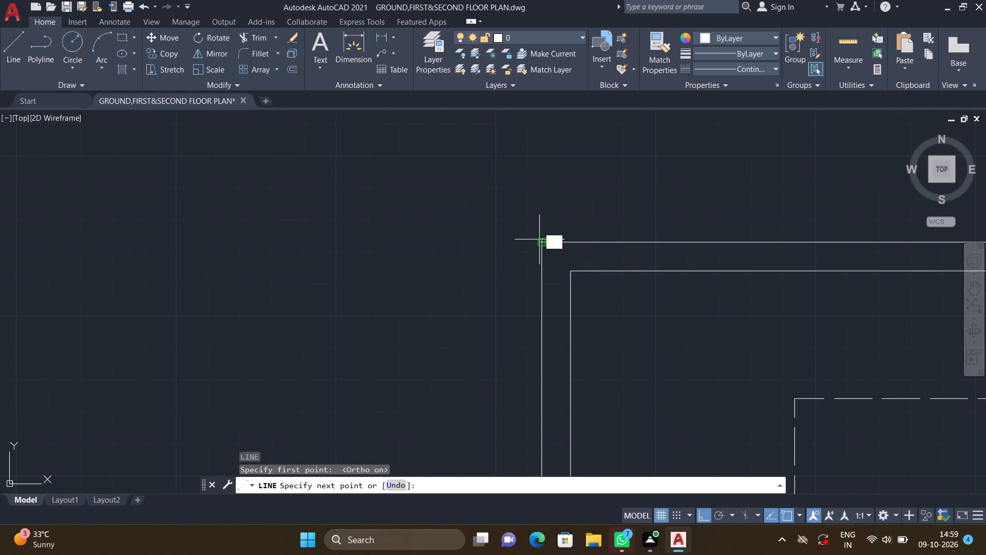
{"action": "key", "text": "Return"}
Trim the left boundary wall's outer line across the deeper projection, and the projection's lower edge across the wall thickness.
{"action": "scroll", "coordinate": [575, 297], "scroll_direction": "down", "scroll_amount": 4}
{"action": "middle_click_drag", "start_coordinate": [541, 275], "coordinate": [485, 189]}
{"action": "scroll", "coordinate": [485, 188], "scroll_direction": "down", "scroll_amount": 1}
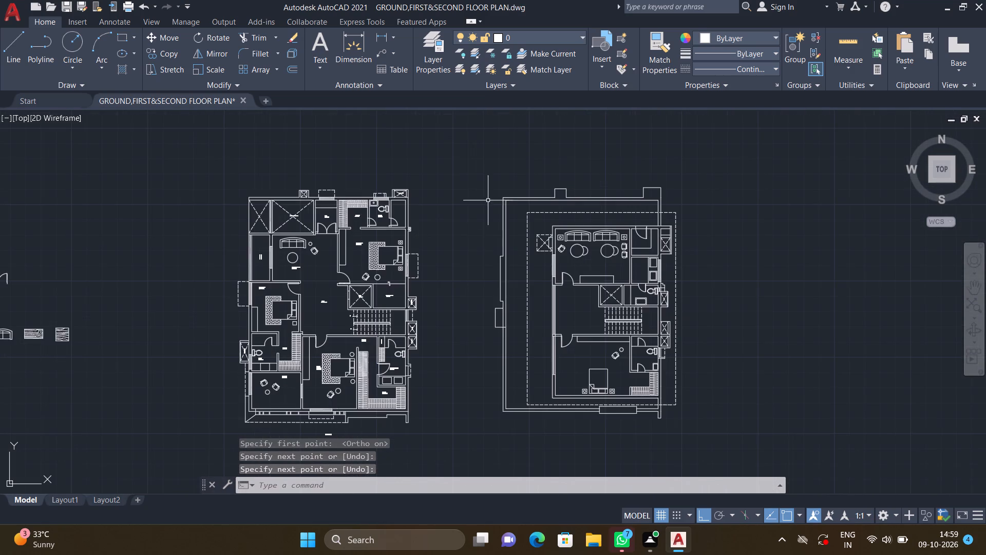
{"action": "scroll", "coordinate": [495, 293], "scroll_direction": "up", "scroll_amount": 2}
{"action": "middle_click_drag", "start_coordinate": [510, 360], "coordinate": [495, 311]}
{"action": "scroll", "coordinate": [498, 305], "scroll_direction": "up", "scroll_amount": 3}
{"action": "type", "text": "tr"}
{"action": "key", "text": "Return"}
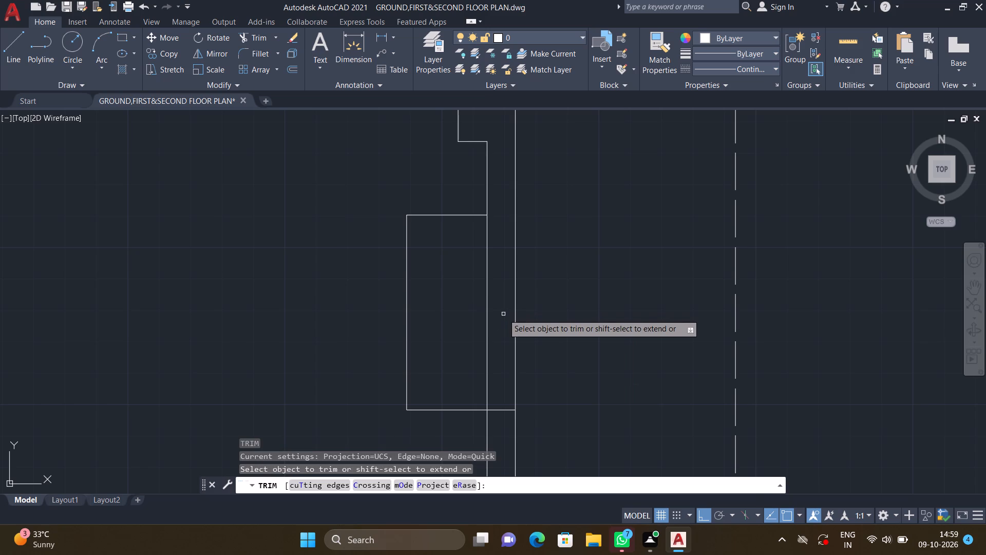
{"action": "middle_click_drag", "start_coordinate": [498, 314], "coordinate": [480, 269]}
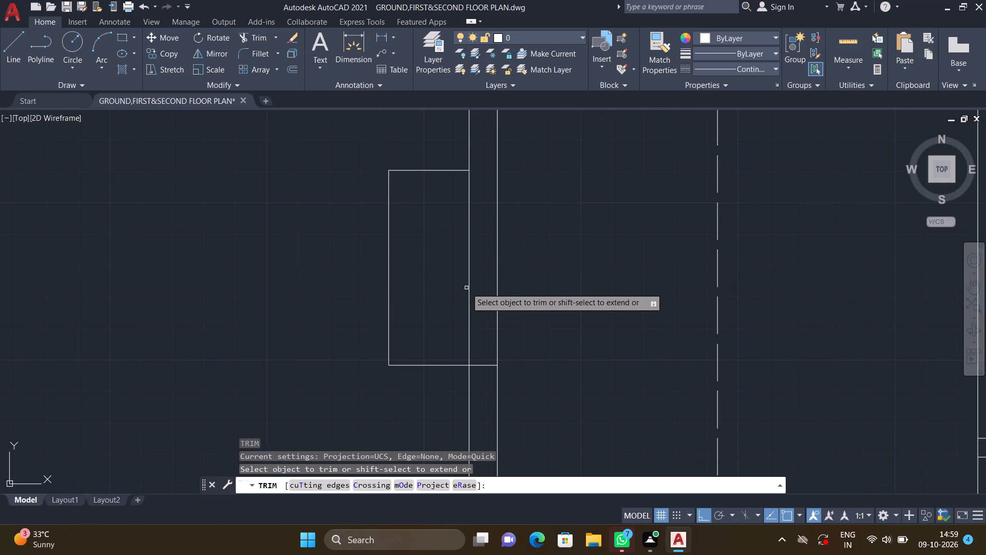
{"action": "left_click", "coordinate": [469, 288]}
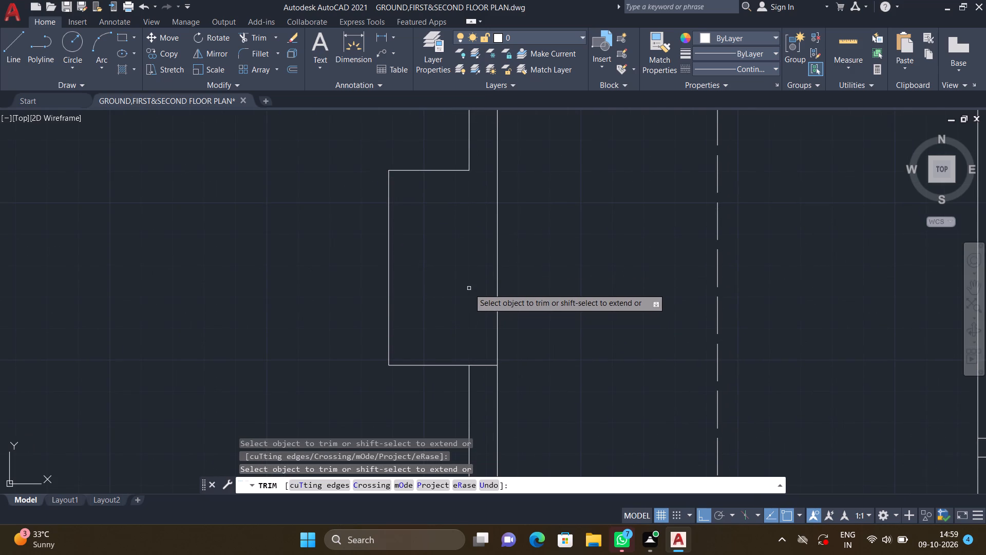
{"action": "left_click", "coordinate": [489, 365]}
{"action": "scroll", "coordinate": [510, 357], "scroll_direction": "down", "scroll_amount": 3}
{"action": "middle_click_drag", "start_coordinate": [514, 354], "coordinate": [496, 287]}
{"action": "scroll", "coordinate": [496, 287], "scroll_direction": "down", "scroll_amount": 1}
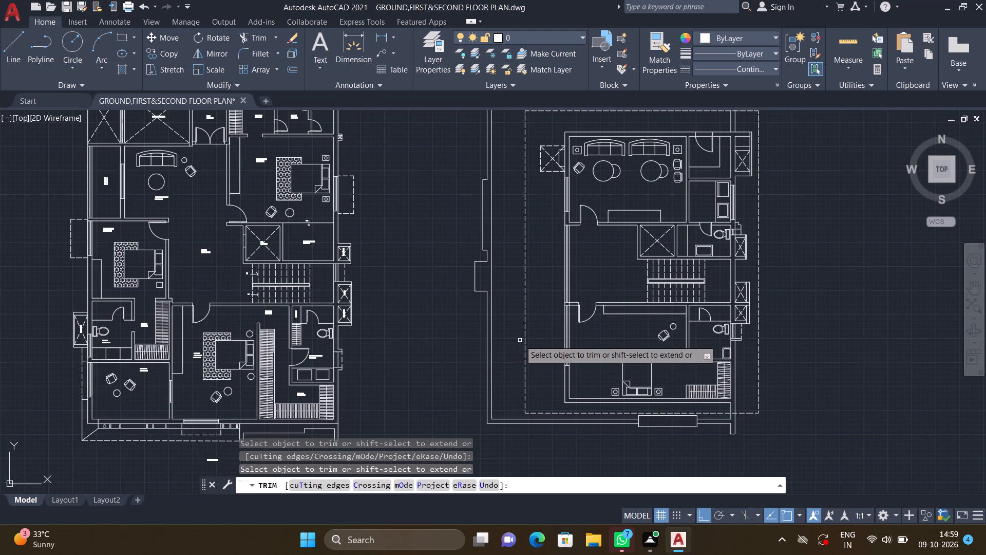
{"action": "scroll", "coordinate": [481, 292], "scroll_direction": "up", "scroll_amount": 2}
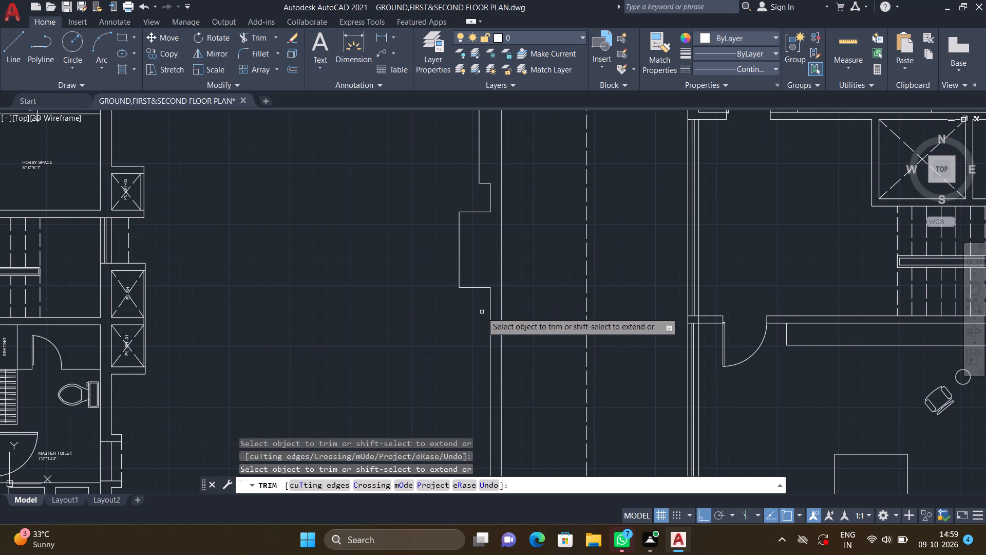
{"action": "key", "text": "Return"}
Extend the lower edge of the left wall's deeper projection to the boundary wall's inner line.
{"action": "key", "text": "e"}
{"action": "key", "text": "x"}
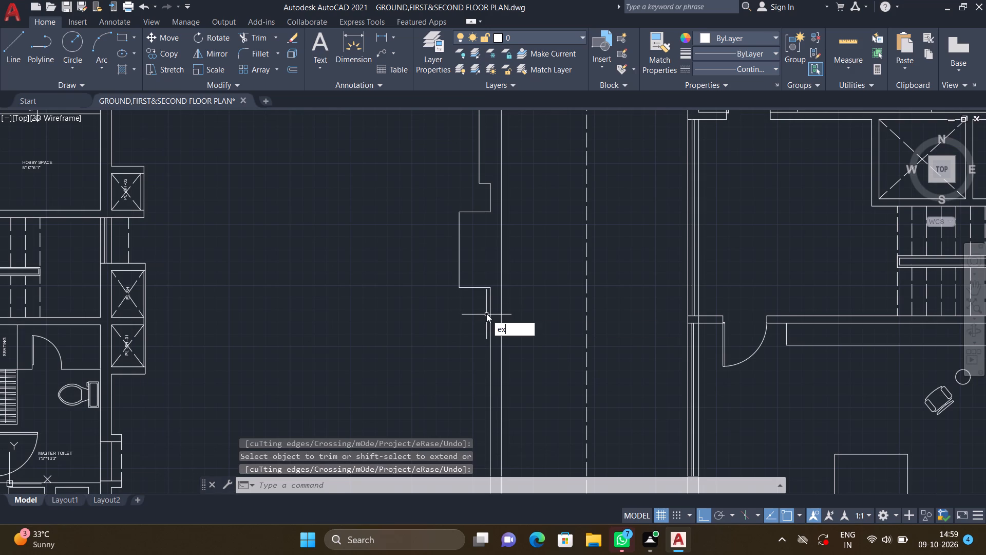
{"action": "key", "text": "Return"}
{"action": "left_click", "coordinate": [485, 288]}
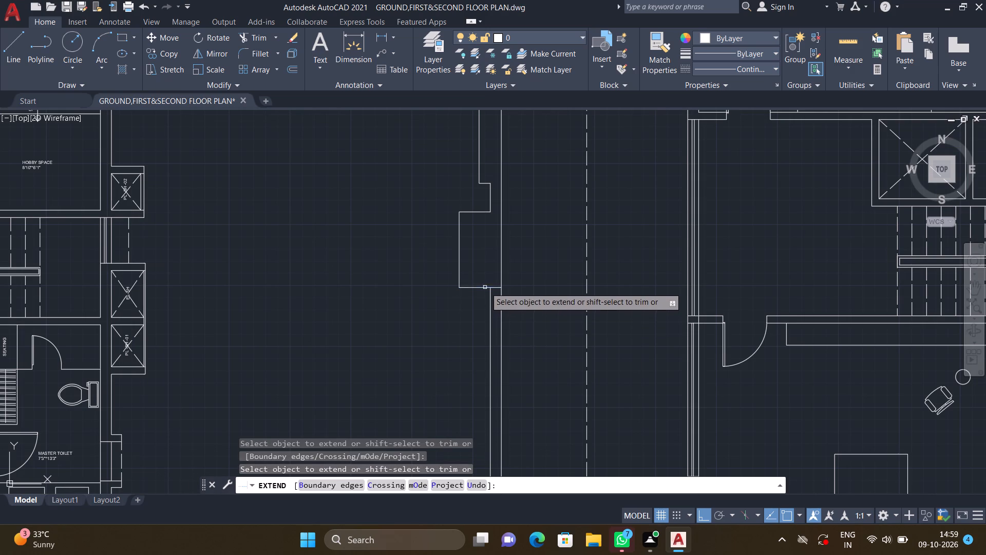
{"action": "key", "text": "Return"}
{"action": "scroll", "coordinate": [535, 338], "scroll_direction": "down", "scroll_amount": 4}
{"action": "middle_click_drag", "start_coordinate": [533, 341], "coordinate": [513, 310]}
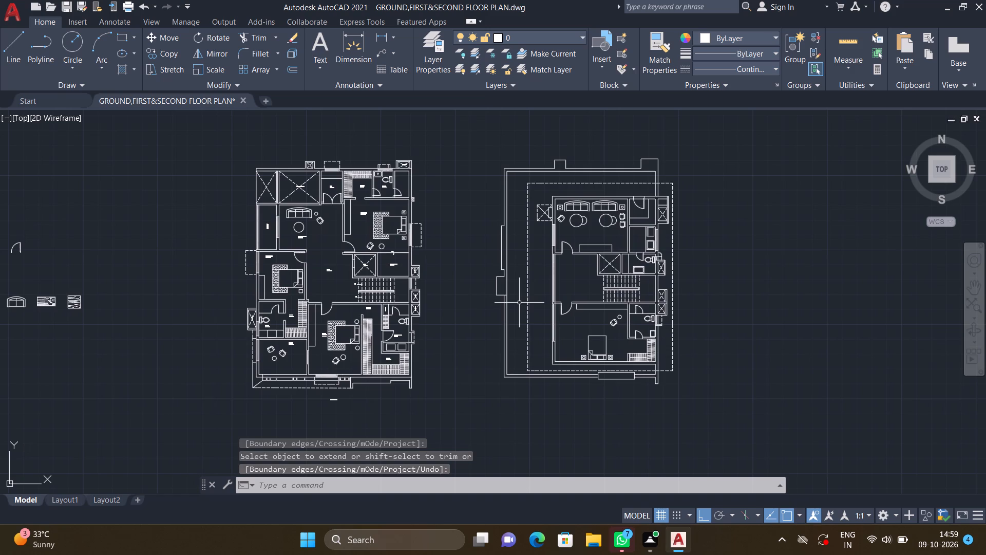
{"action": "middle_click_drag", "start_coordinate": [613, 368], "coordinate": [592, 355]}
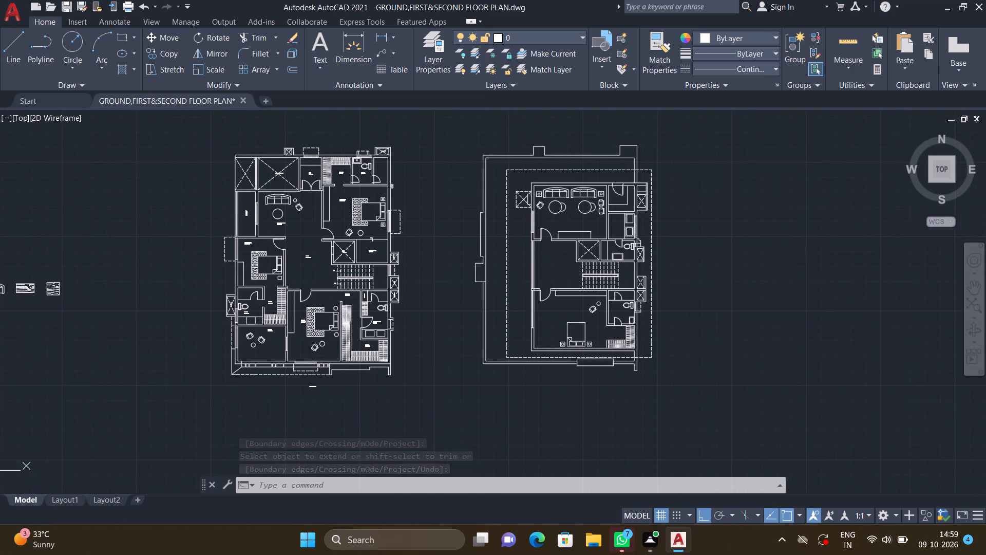
Trim the left wall's inner line across the partition wall thickness beside the lower bedroom's door in the right-hand plan.
{"action": "scroll", "coordinate": [641, 355], "scroll_direction": "up", "scroll_amount": 2}
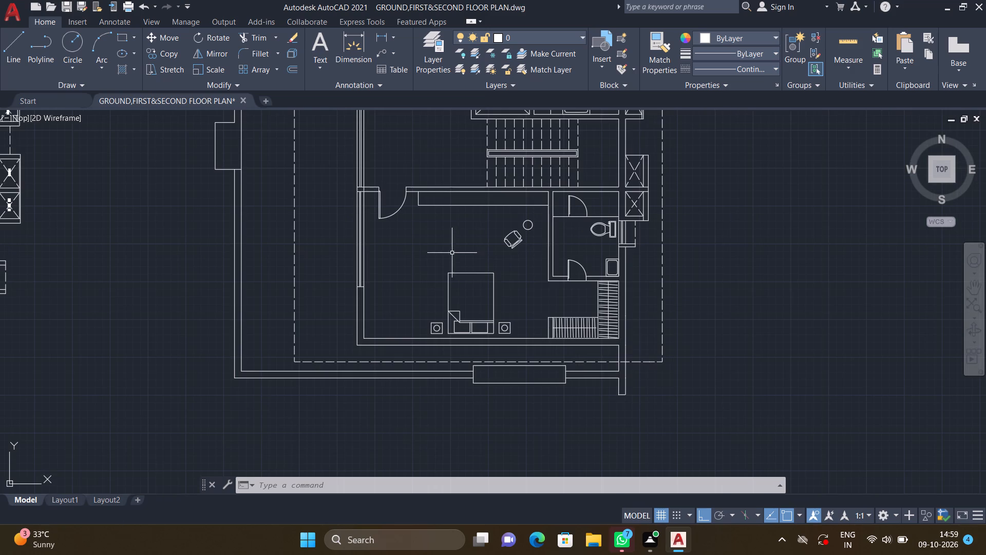
{"action": "scroll", "coordinate": [456, 260], "scroll_direction": "down", "scroll_amount": 2}
{"action": "scroll", "coordinate": [421, 236], "scroll_direction": "up", "scroll_amount": 3}
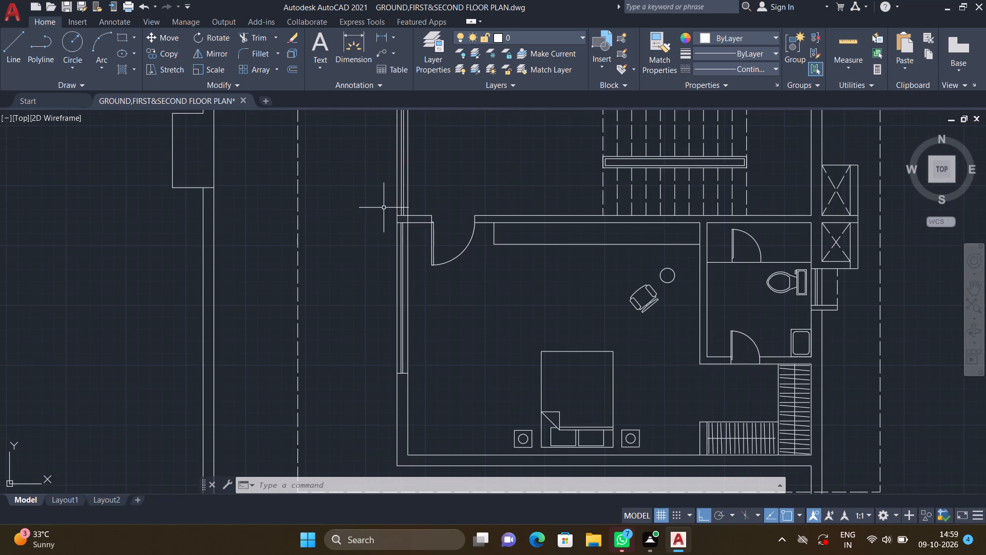
{"action": "scroll", "coordinate": [392, 220], "scroll_direction": "up", "scroll_amount": 4}
{"action": "type", "text": "tr"}
{"action": "key", "text": "Return"}
{"action": "left_click", "coordinate": [475, 205]}
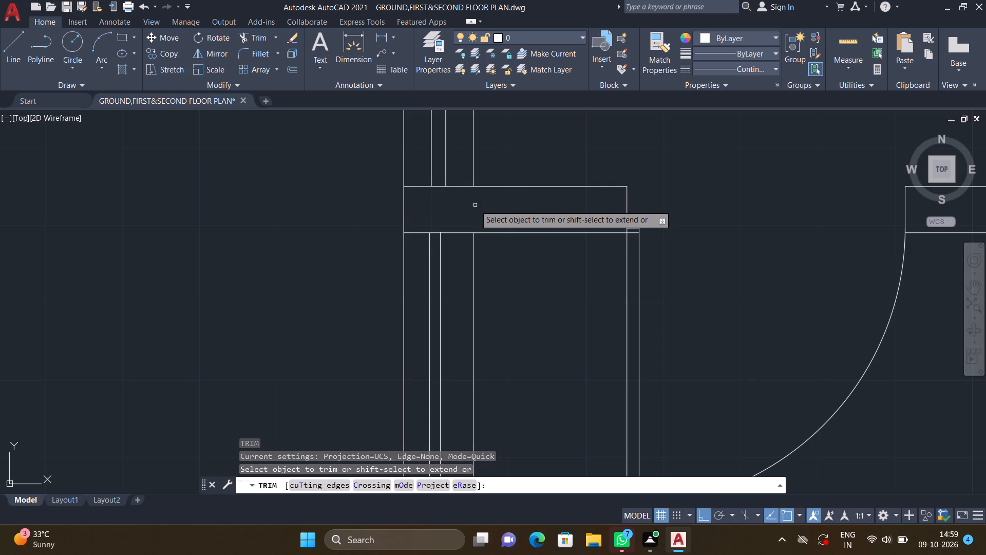
{"action": "scroll", "coordinate": [527, 258], "scroll_direction": "down", "scroll_amount": 3}
{"action": "middle_click_drag", "start_coordinate": [529, 316], "coordinate": [500, 297]}
{"action": "scroll", "coordinate": [510, 309], "scroll_direction": "down", "scroll_amount": 2}
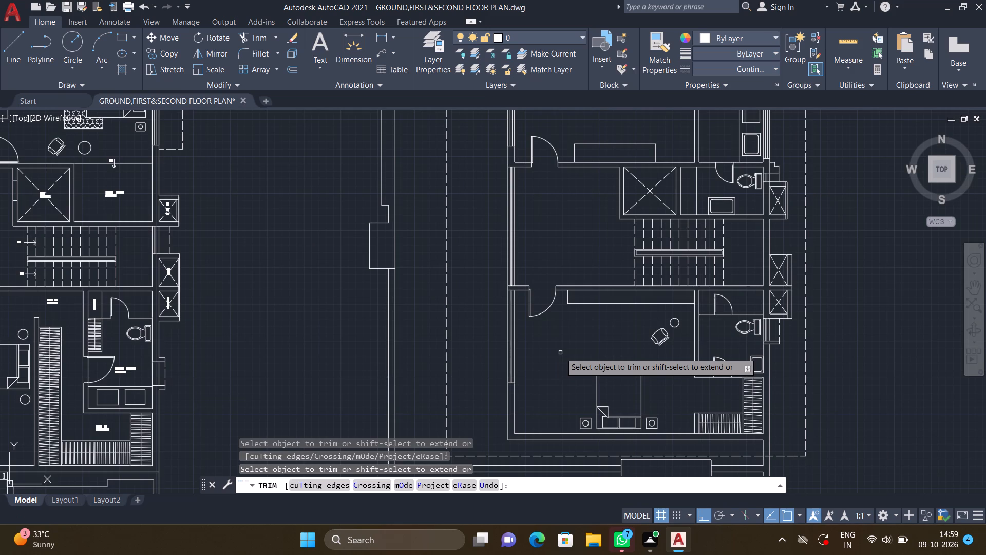
{"action": "key", "text": "Escape"}
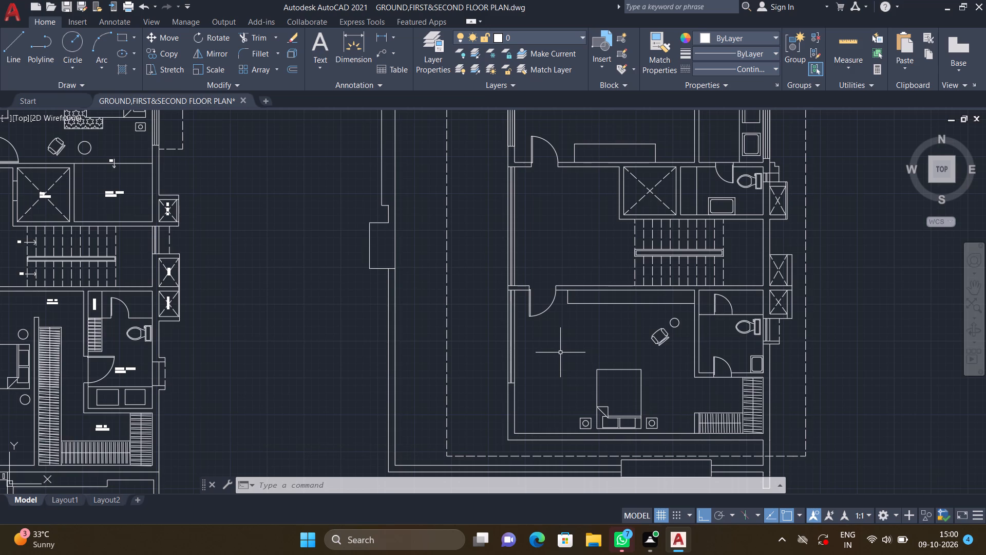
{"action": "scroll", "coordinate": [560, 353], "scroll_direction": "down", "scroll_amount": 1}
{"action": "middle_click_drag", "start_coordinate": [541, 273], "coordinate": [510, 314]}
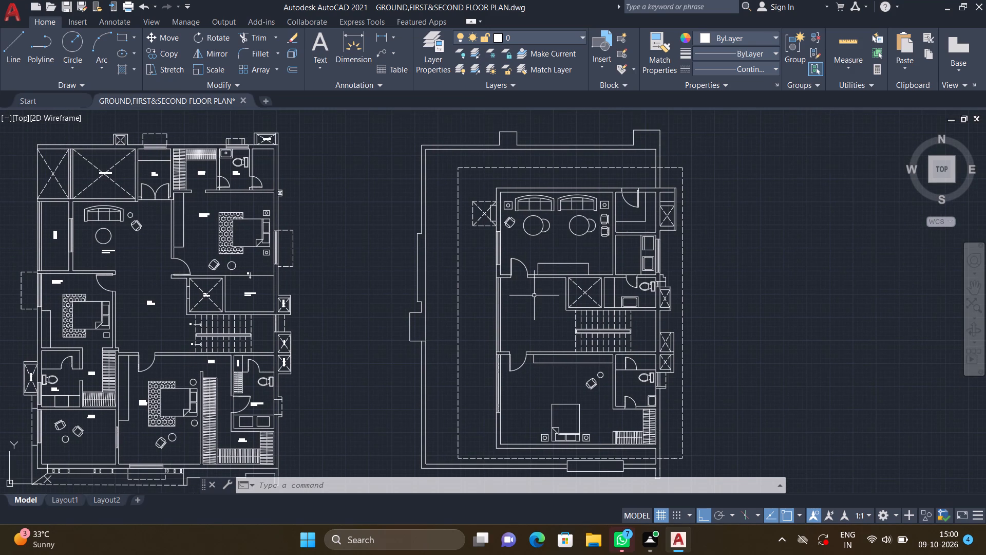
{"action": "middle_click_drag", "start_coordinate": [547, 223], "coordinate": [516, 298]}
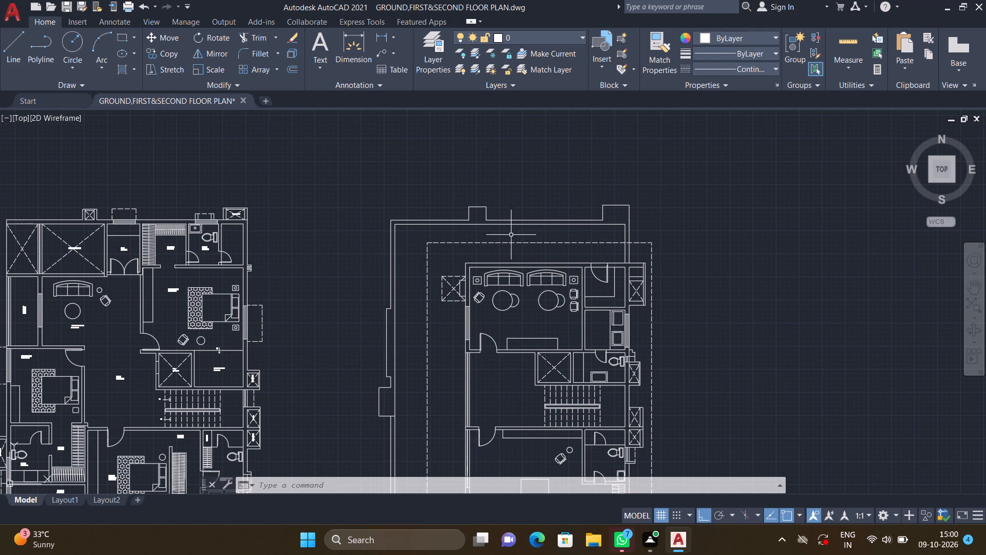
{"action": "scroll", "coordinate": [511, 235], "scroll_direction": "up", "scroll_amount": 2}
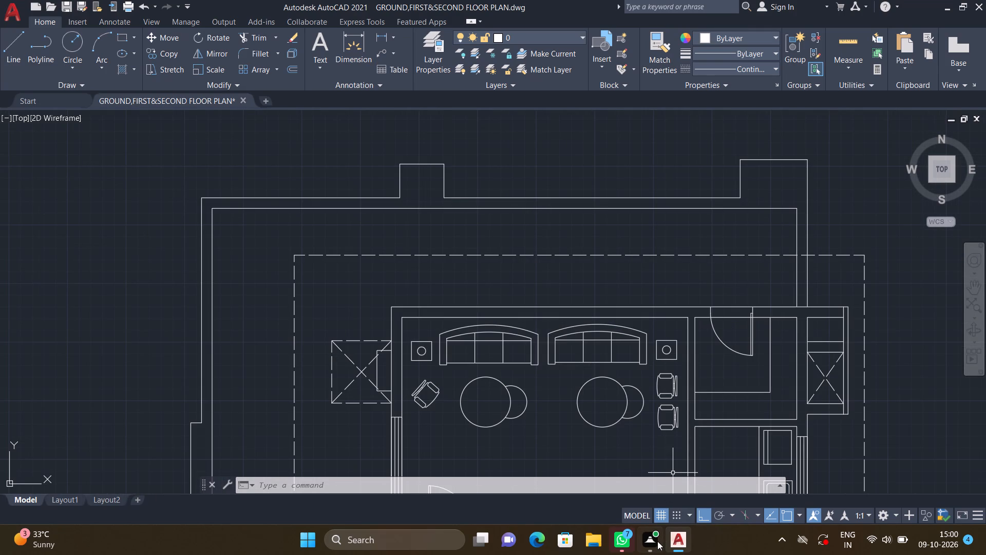
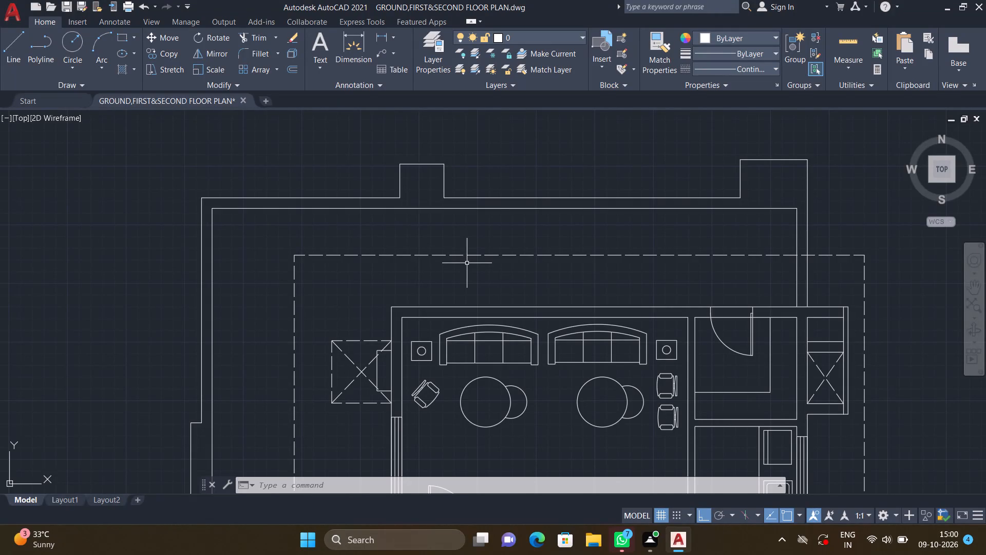
Start a multiline text box, about 7'-7" diagonally, between the top boundary wall and the dashed outline above the living room.
{"action": "middle_click_drag", "start_coordinate": [335, 246], "coordinate": [409, 219]}
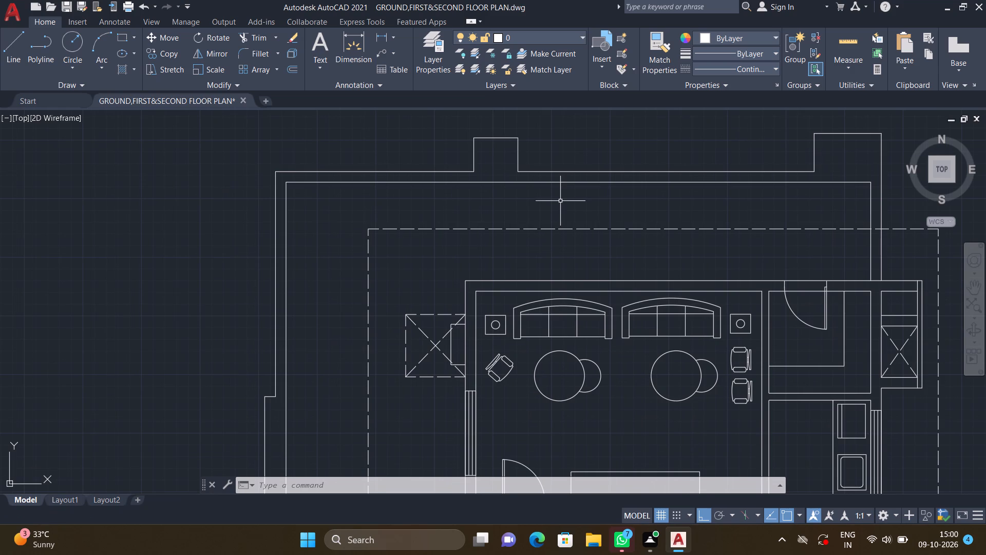
{"action": "key", "text": "m"}
{"action": "key", "text": "t"}
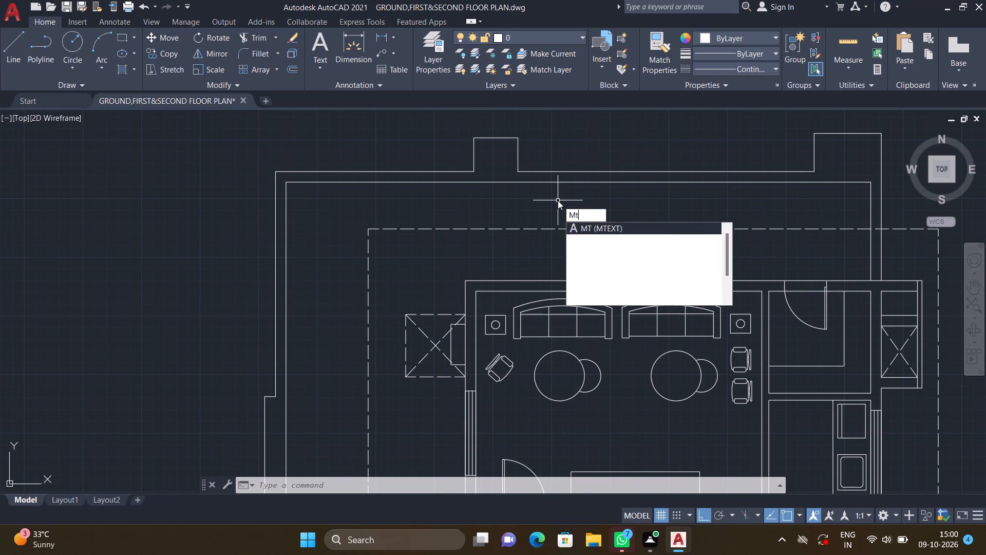
{"action": "key", "text": "Return"}
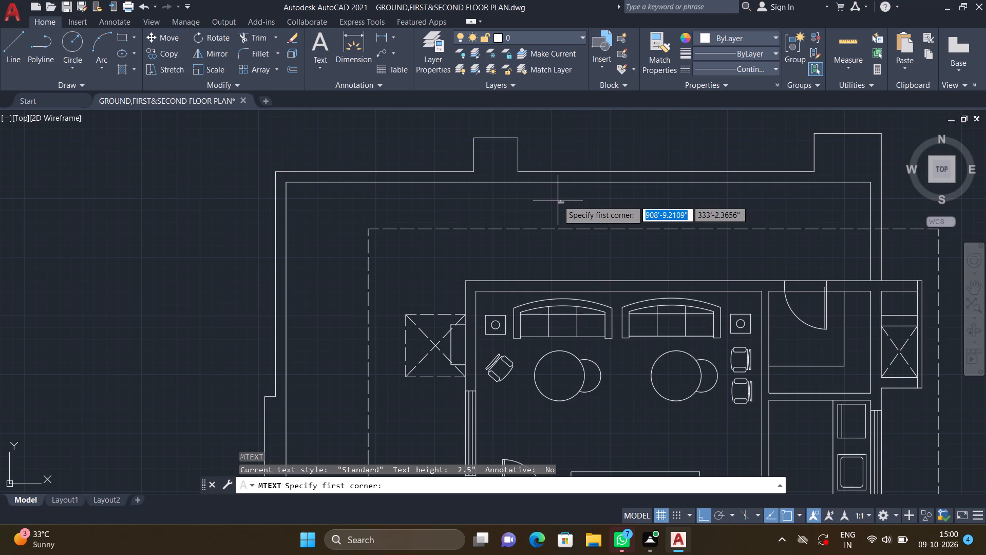
{"action": "middle_click_drag", "start_coordinate": [526, 210], "coordinate": [470, 222]}
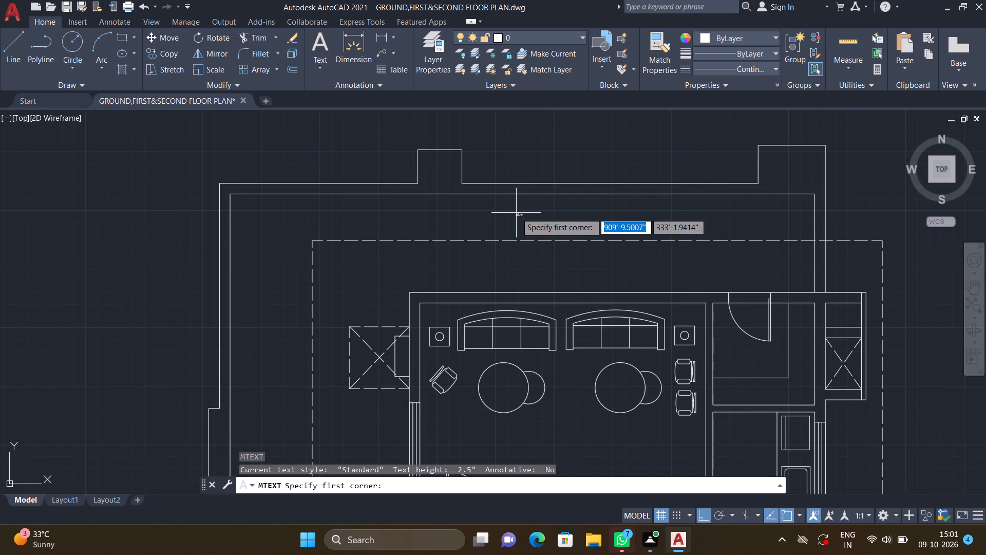
{"action": "scroll", "coordinate": [507, 208], "scroll_direction": "up", "scroll_amount": 1}
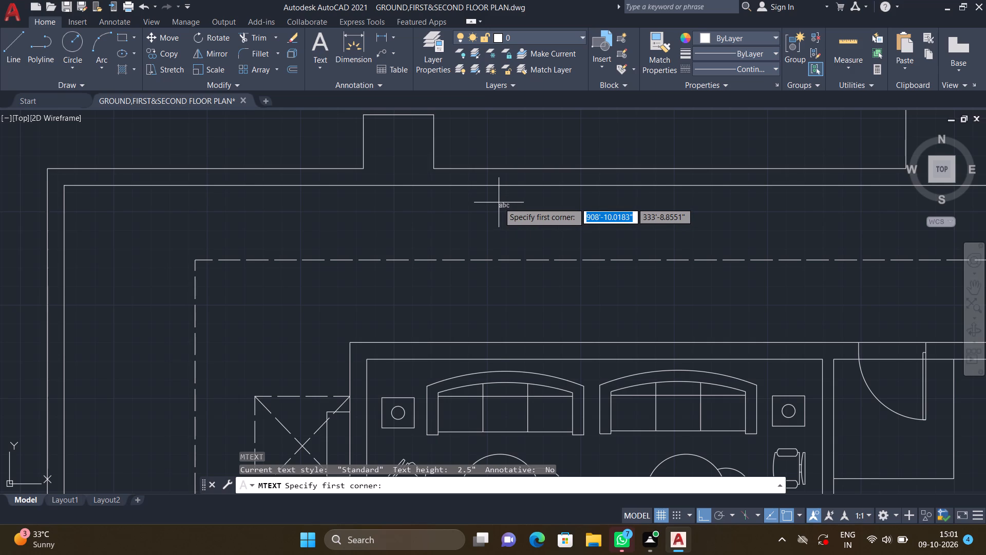
{"action": "scroll", "coordinate": [499, 202], "scroll_direction": "up", "scroll_amount": 1}
{"action": "left_click", "coordinate": [481, 200]}
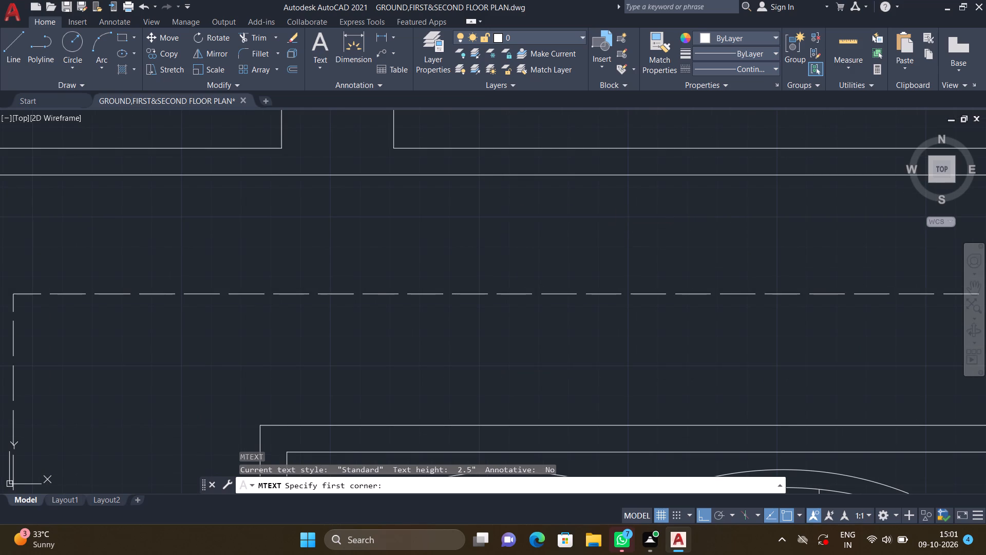
{"action": "scroll", "coordinate": [589, 247], "scroll_direction": "down", "scroll_amount": 1}
{"action": "middle_click_drag", "start_coordinate": [592, 243], "coordinate": [511, 226]}
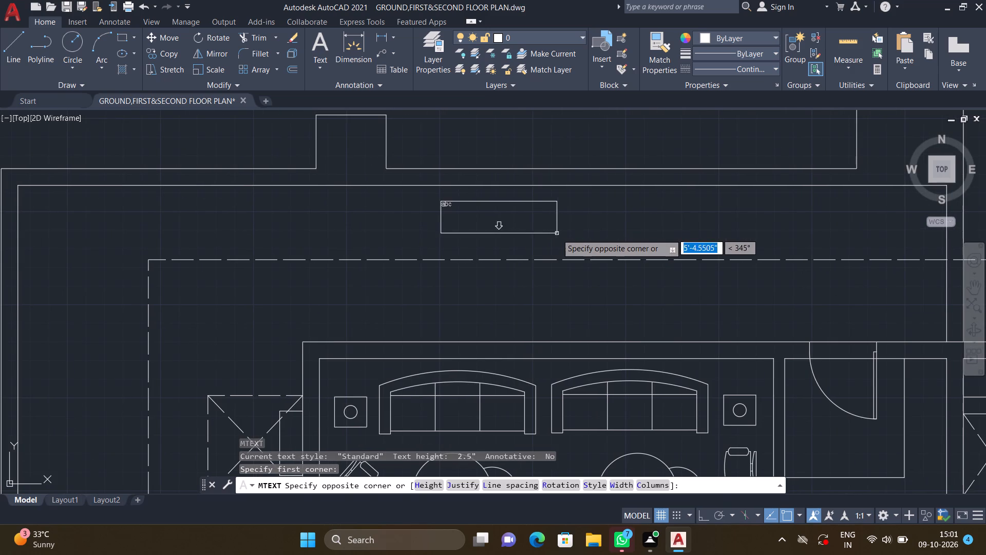
{"action": "scroll", "coordinate": [582, 240], "scroll_direction": "up", "scroll_amount": 2}
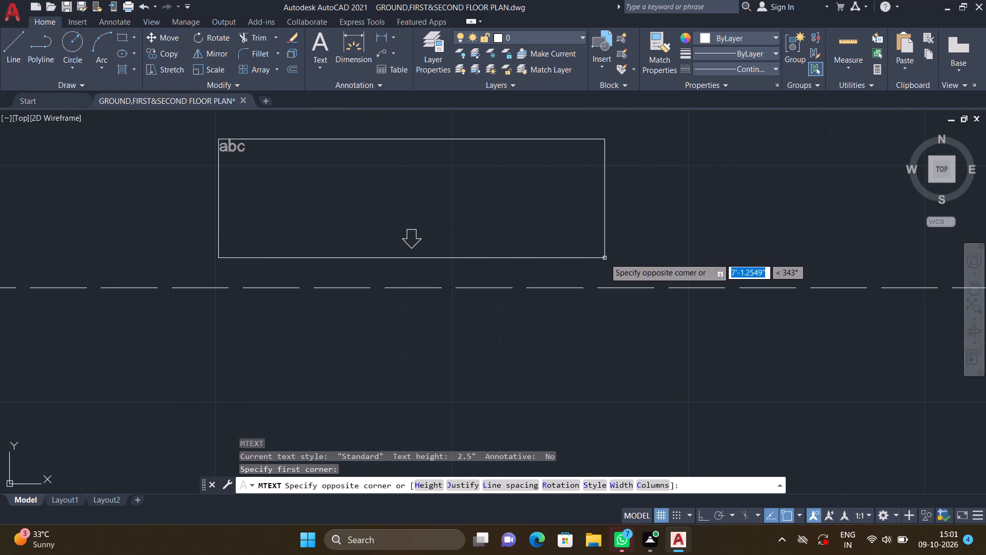
{"action": "left_click", "coordinate": [631, 257]}
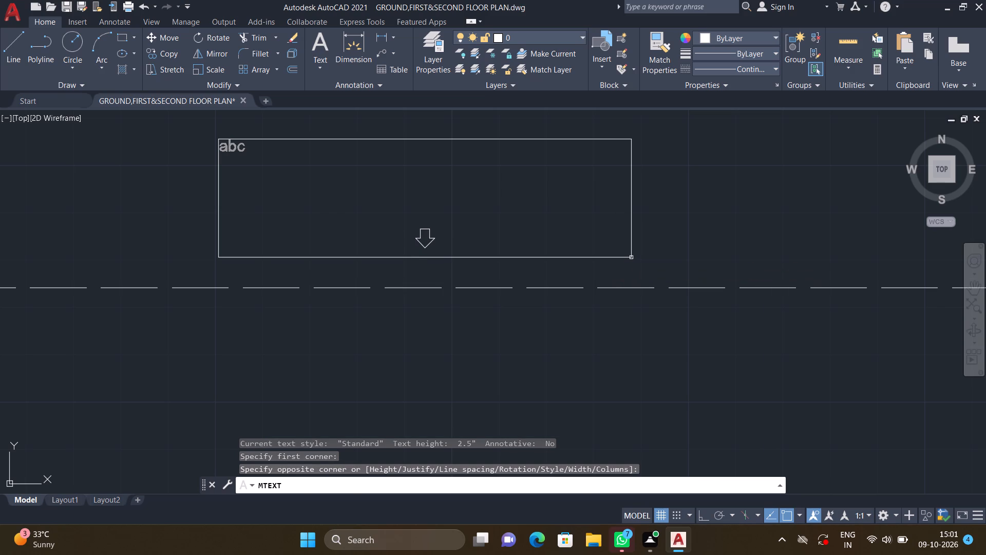
{"action": "middle_click_drag", "start_coordinate": [490, 169], "coordinate": [604, 232]}
{"action": "scroll", "coordinate": [597, 229], "scroll_direction": "down", "scroll_amount": 2}
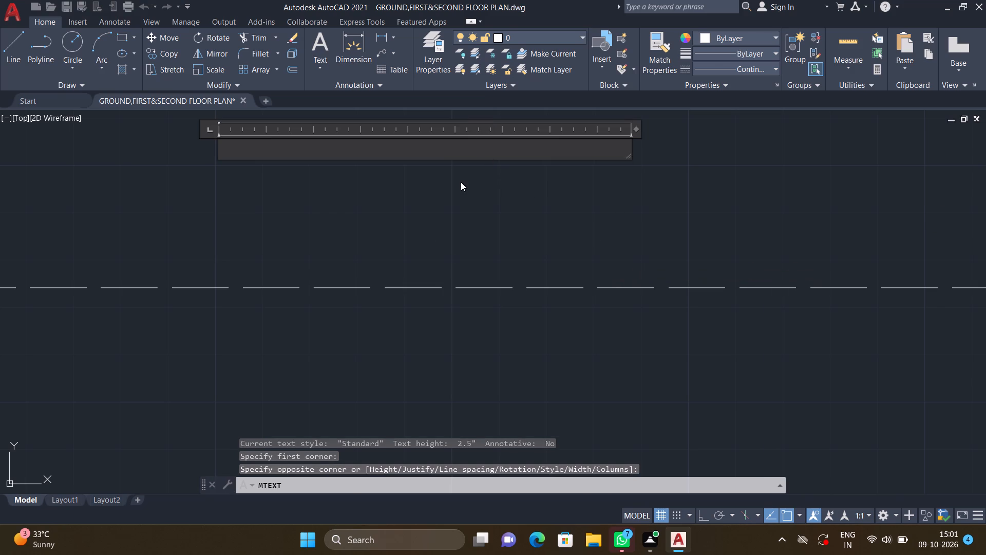
{"action": "middle_click_drag", "start_coordinate": [484, 197], "coordinate": [589, 261]}
{"action": "scroll", "coordinate": [593, 262], "scroll_direction": "down", "scroll_amount": 2}
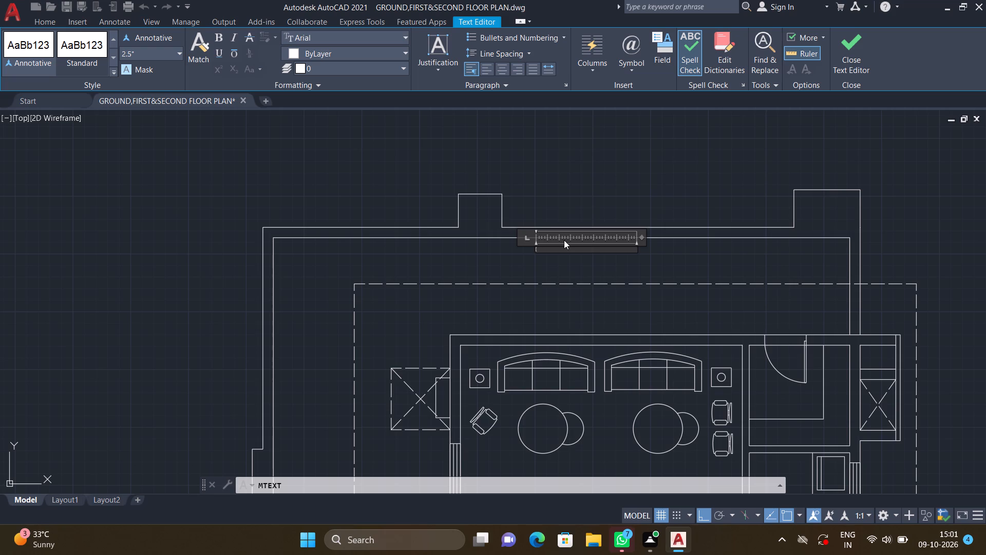
Enter OPEN TERRACE with 41'4"*7'0" on the line below it, and save the text.
{"action": "type", "text": "OPE"}
{"action": "key", "text": "n"}
{"action": "key", "text": "space"}
{"action": "type", "text": "TERR"}
{"action": "key", "text": "a"}
{"action": "type", "text": "CE"}
{"action": "key", "text": "Return"}
{"action": "type", "text": "41'"}
{"action": "type", "text": "4\""}
{"action": "key", "text": "asterisk"}
{"action": "type", "text": "7'"}
{"action": "type", "text": "0\""}
{"action": "key", "text": "Return"}
{"action": "key", "text": "Escape"}
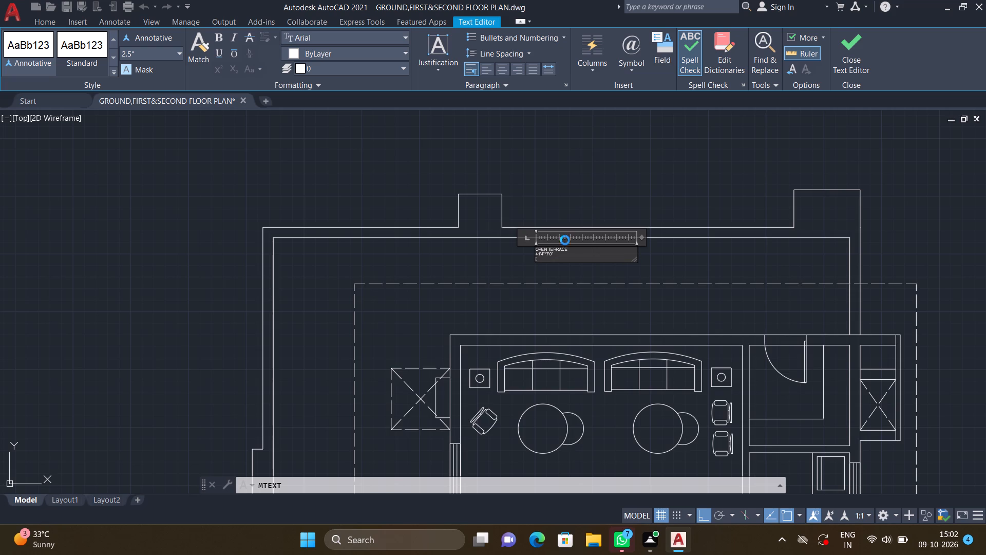
{"action": "left_click_drag", "start_coordinate": [519, 262], "coordinate": [519, 267]}
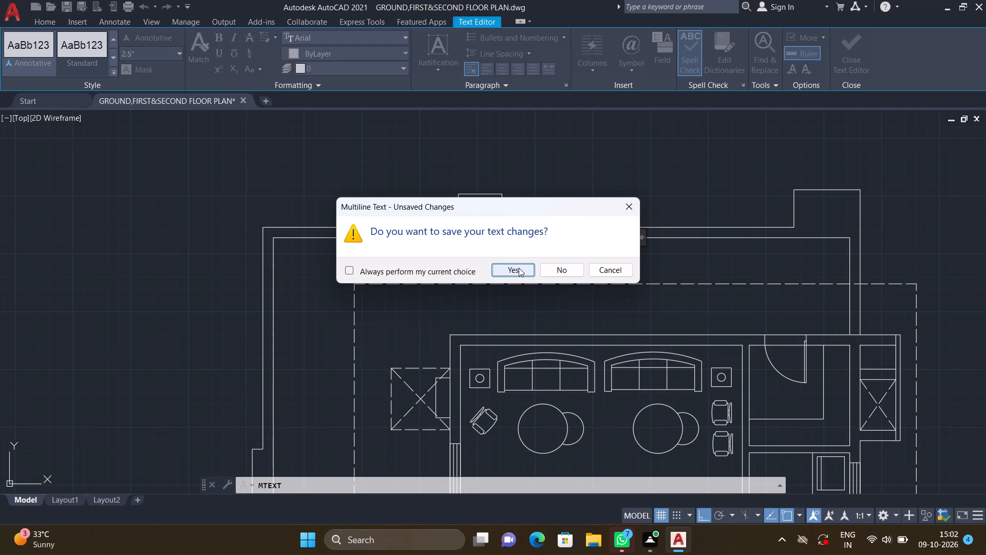
{"action": "left_click", "coordinate": [519, 268]}
Move the OPEN TERRACE label straight down to about midway between the boundary wall and the dashed outline.
{"action": "scroll", "coordinate": [539, 255], "scroll_direction": "up", "scroll_amount": 2}
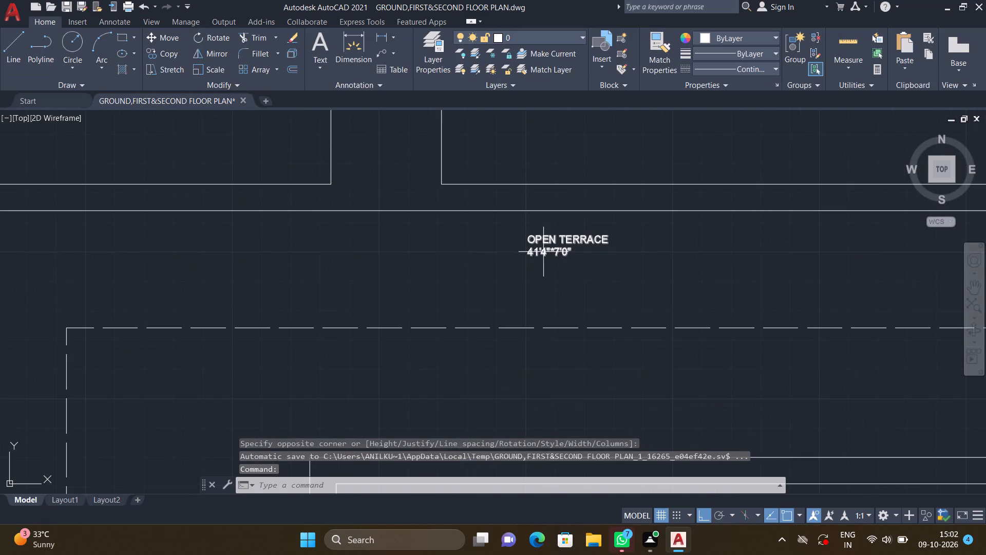
{"action": "key", "text": "m"}
{"action": "key", "text": "Return"}
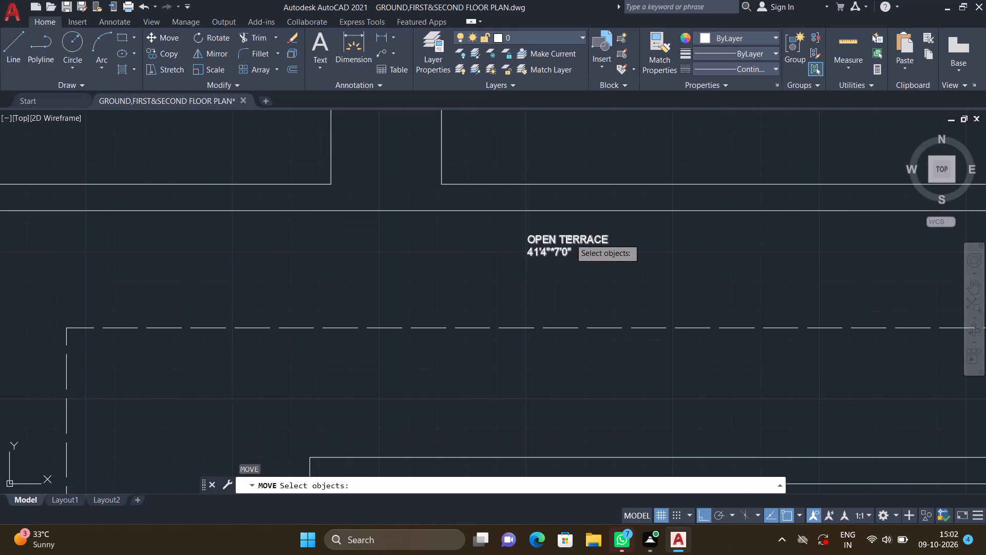
{"action": "left_click", "coordinate": [570, 238]}
{"action": "key", "text": "Return"}
{"action": "scroll", "coordinate": [541, 240], "scroll_direction": "up", "scroll_amount": 2}
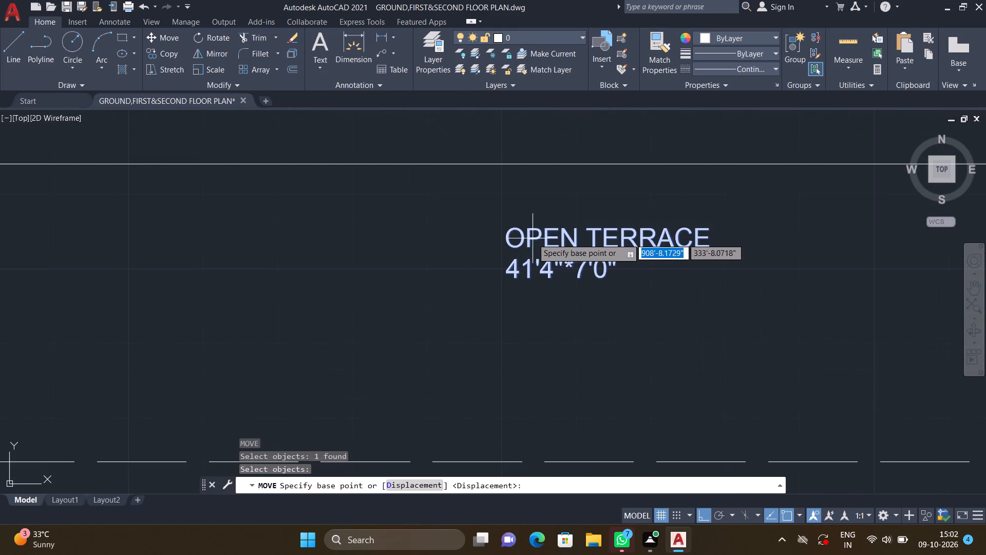
{"action": "left_click", "coordinate": [510, 229]}
{"action": "left_click", "coordinate": [518, 294]}
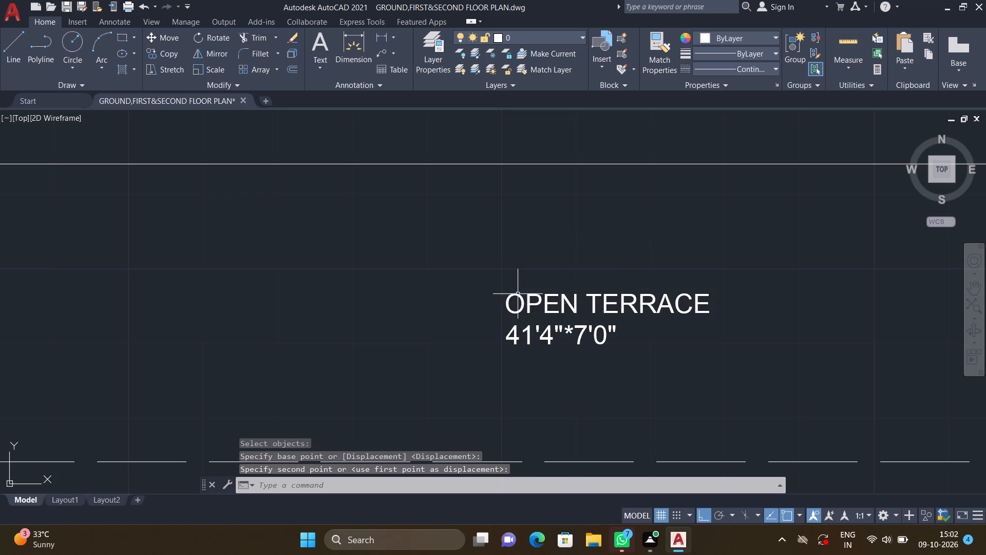
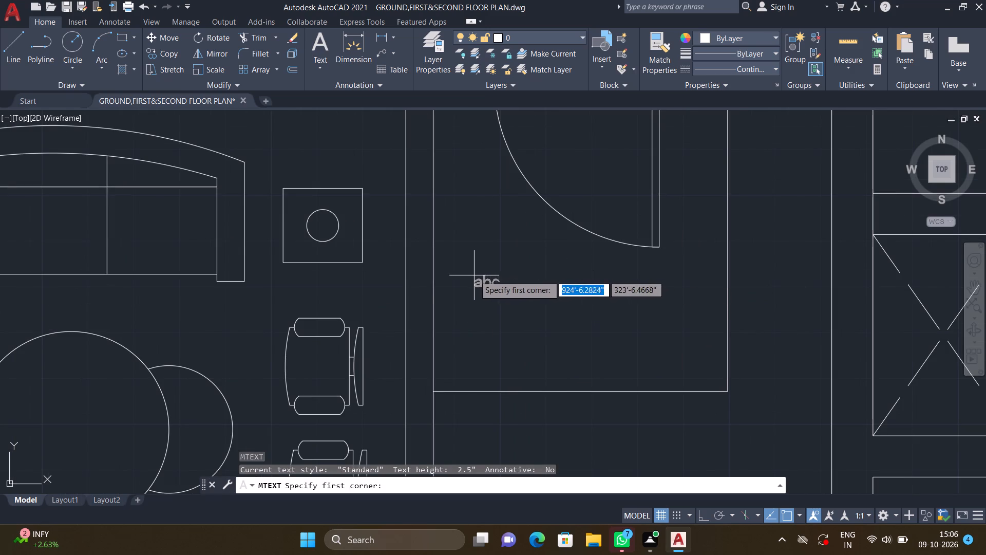
Place a multiline text box below the door swing in the small room beside the seating hall, and enter the name LENIN/STORE.
{"action": "left_click_drag", "start_coordinate": [474, 275], "coordinate": [479, 279]}
{"action": "left_click", "coordinate": [683, 343]}
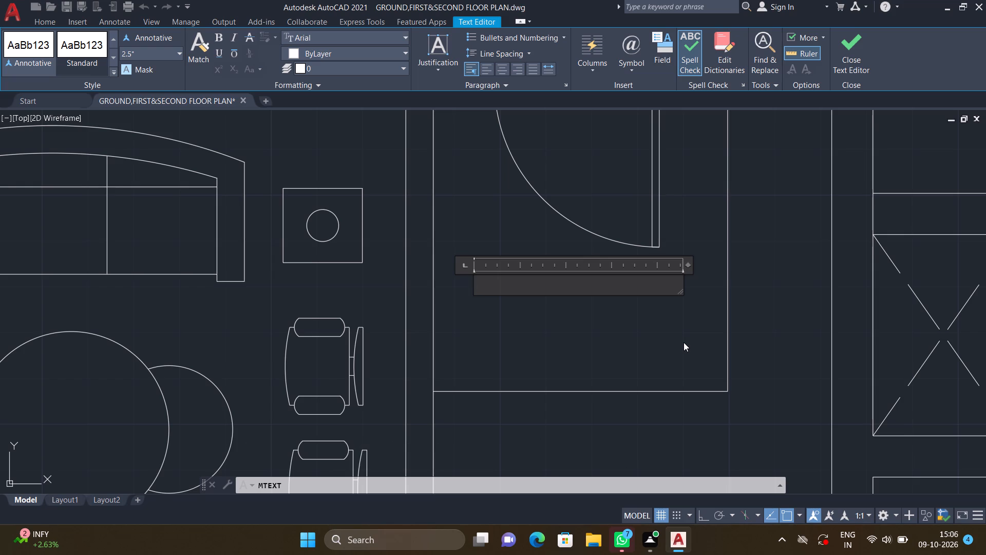
{"action": "type", "text": "LE"}
{"action": "key", "text": "n"}
{"action": "type", "text": "IN"}
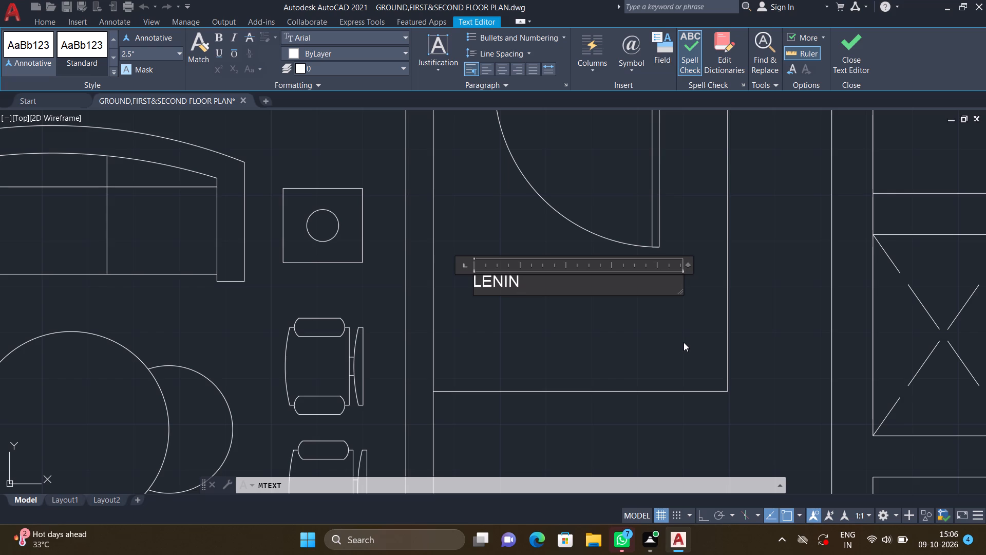
{"action": "key", "text": "slash"}
{"action": "type", "text": "ST"}
{"action": "key", "text": "o"}
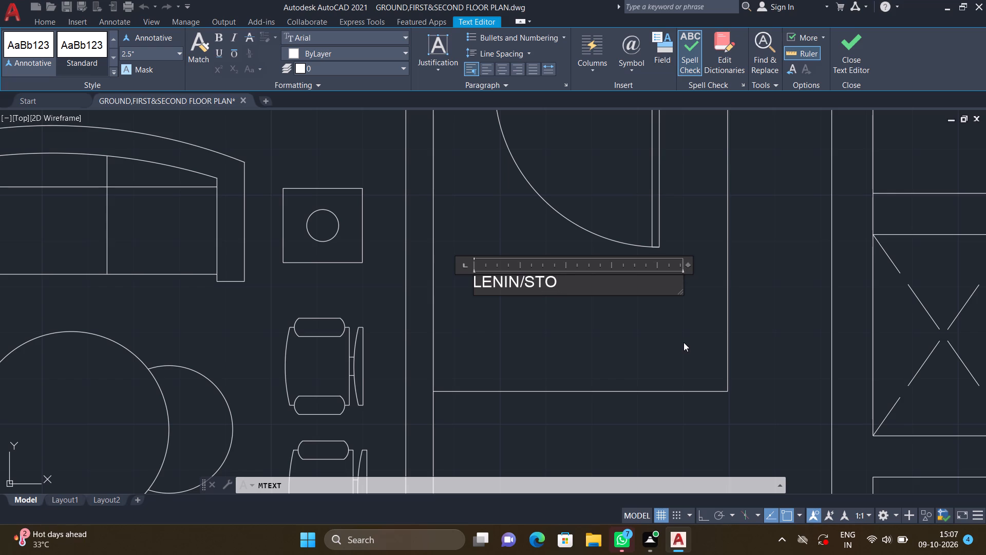
{"action": "type", "text": "RE"}
Add 7'3"*7'7" on the line below LENIN/STORE and save the text.
{"action": "key", "text": "Return"}
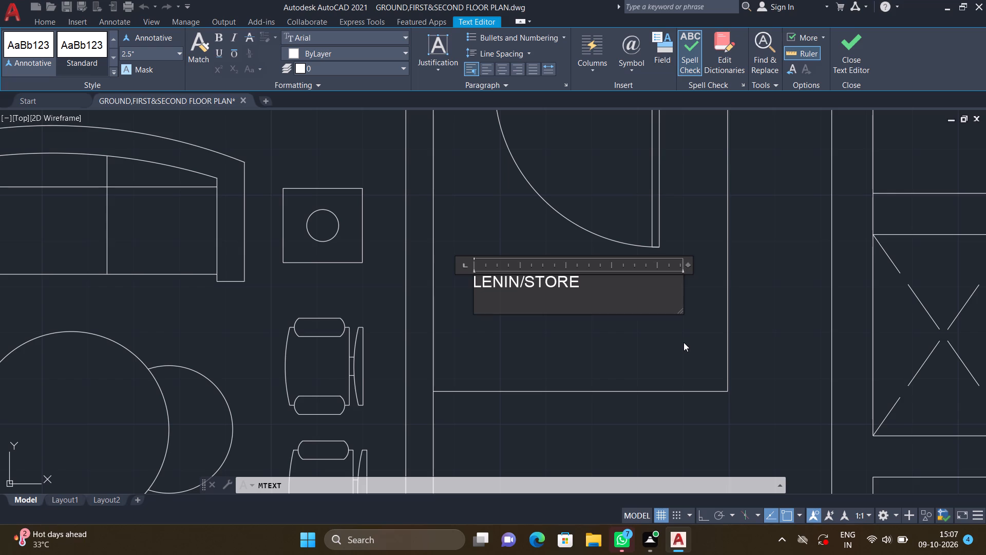
{"action": "type", "text": "7'"}
{"action": "key", "text": "3"}
{"action": "key", "text": "shift+quotedbl"}
{"action": "key", "text": "asterisk"}
{"action": "type", "text": "7'"}
{"action": "key", "text": "7"}
{"action": "key", "text": "shift+quotedbl"}
{"action": "key", "text": "Return"}
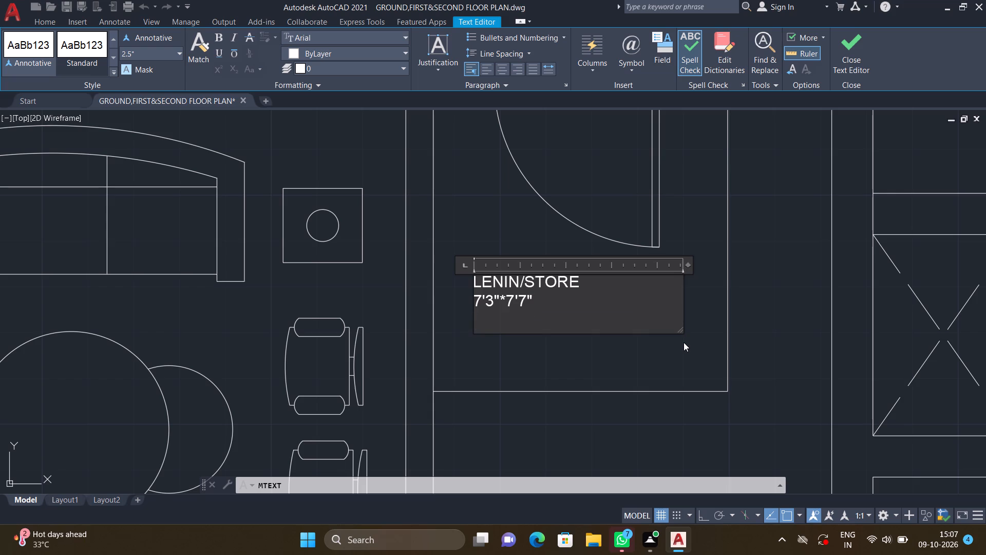
{"action": "key", "text": "Escape"}
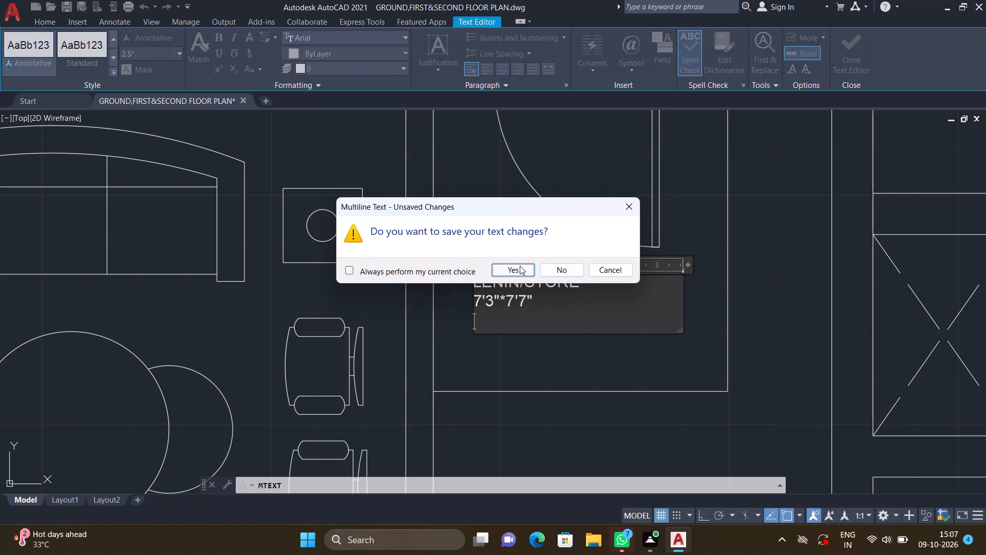
{"action": "left_click", "coordinate": [519, 264]}
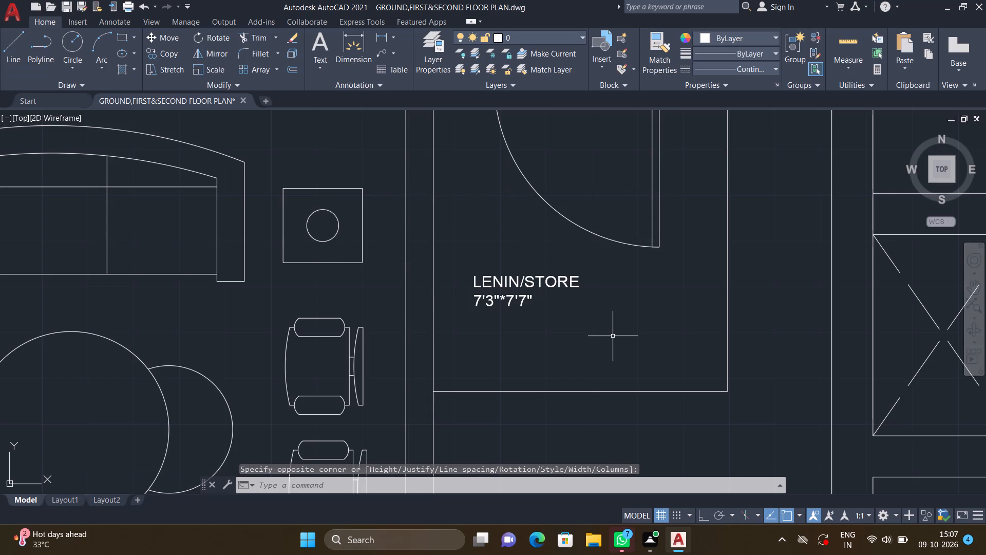
Move the LENIN/STORE label diagonally down and right so it sits centrally between the door swing and the line below.
{"action": "key", "text": "m"}
{"action": "key", "text": "Return"}
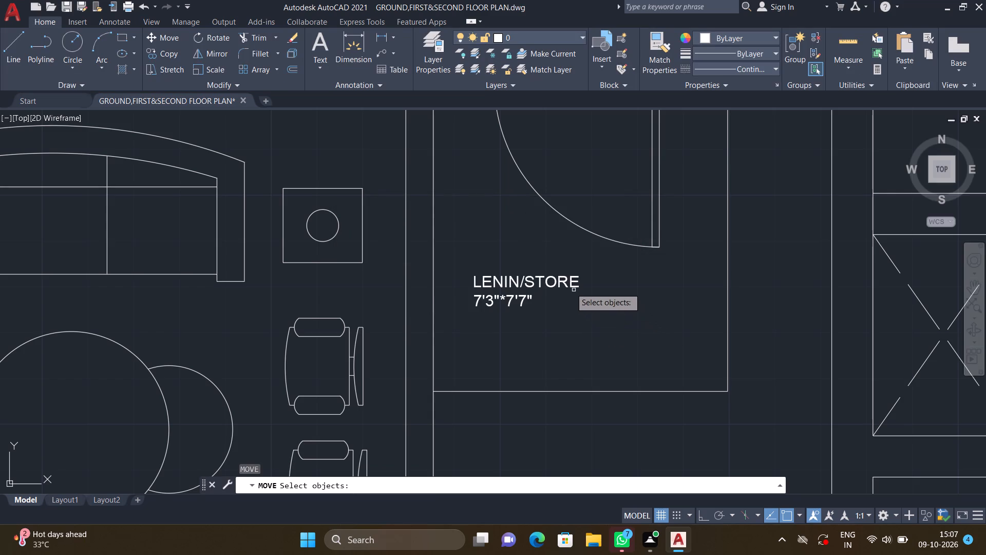
{"action": "left_click", "coordinate": [568, 284]}
{"action": "key", "text": "Return"}
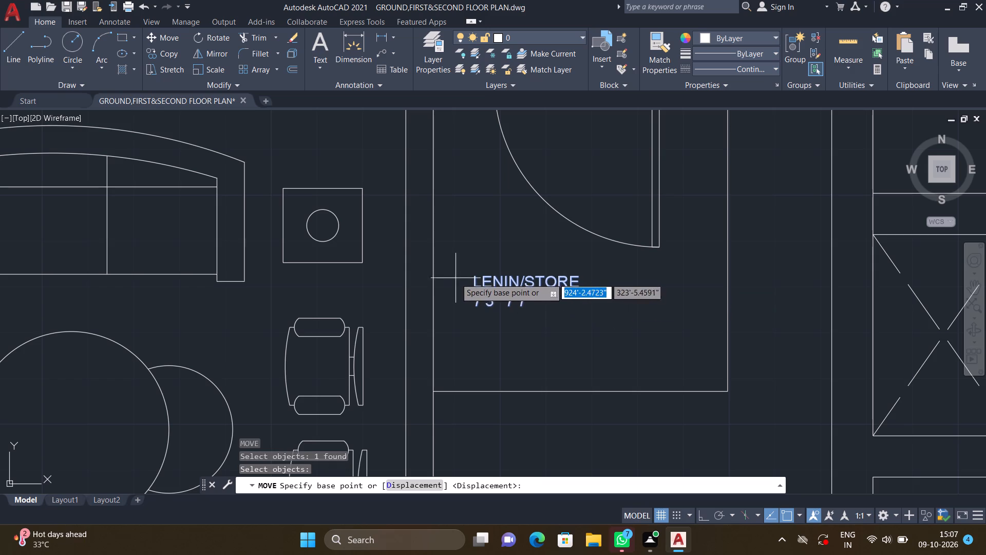
{"action": "scroll", "coordinate": [462, 277], "scroll_direction": "up", "scroll_amount": 1}
{"action": "left_click", "coordinate": [477, 273]}
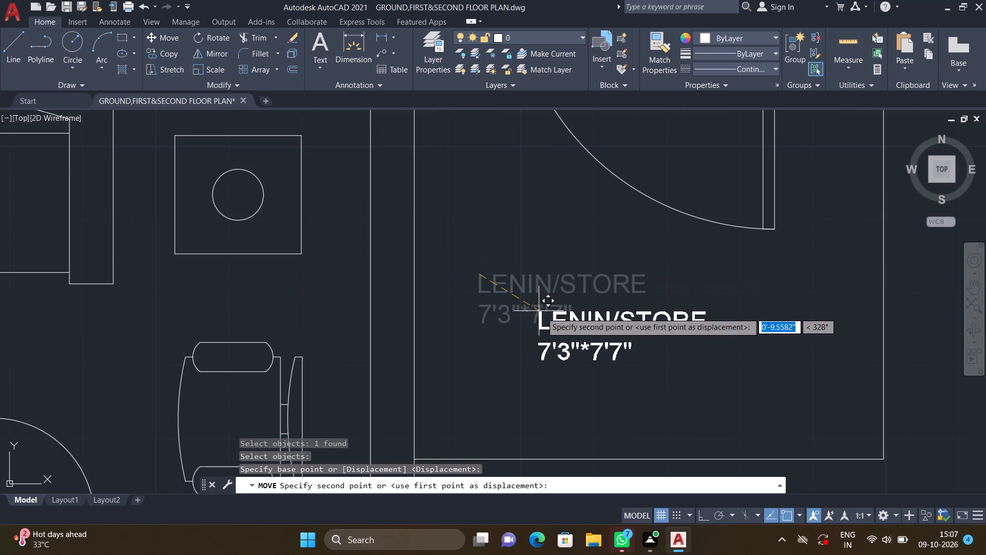
{"action": "left_click", "coordinate": [591, 328]}
Place a multiline text box between the round tables and the long rectangle in the seating hall, and enter MULTIPURPOSE HALL.
{"action": "scroll", "coordinate": [678, 329], "scroll_direction": "down", "scroll_amount": 1}
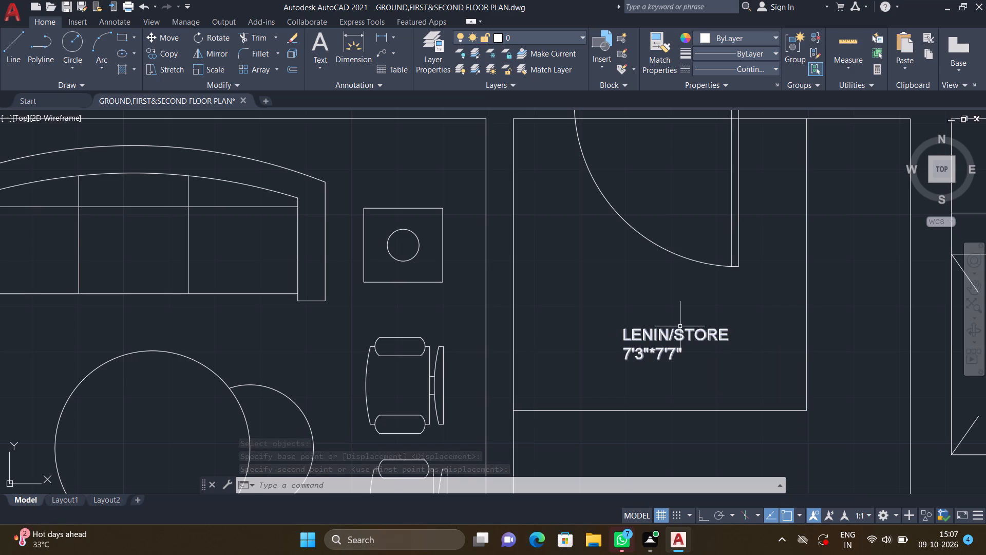
{"action": "scroll", "coordinate": [676, 323], "scroll_direction": "down", "scroll_amount": 3}
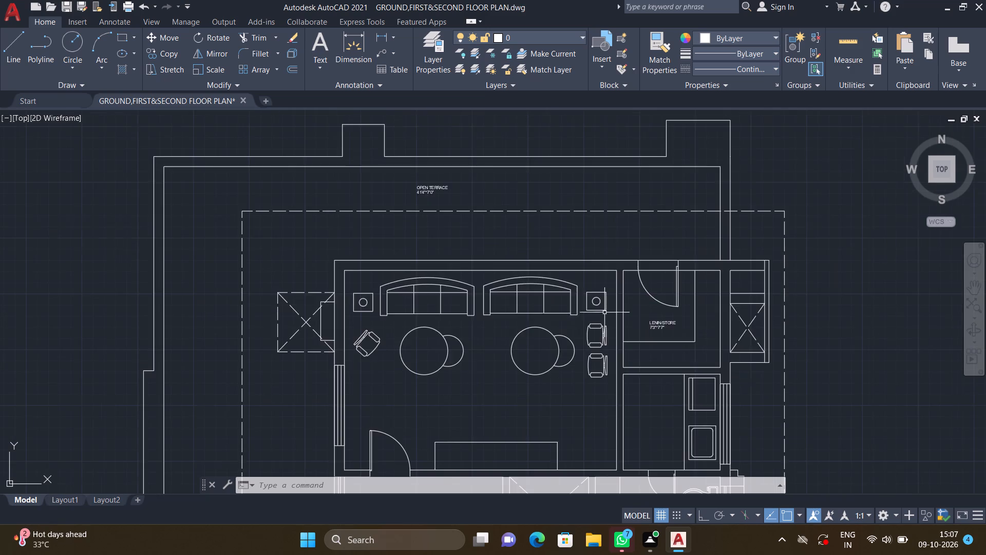
{"action": "middle_click_drag", "start_coordinate": [570, 314], "coordinate": [641, 215]}
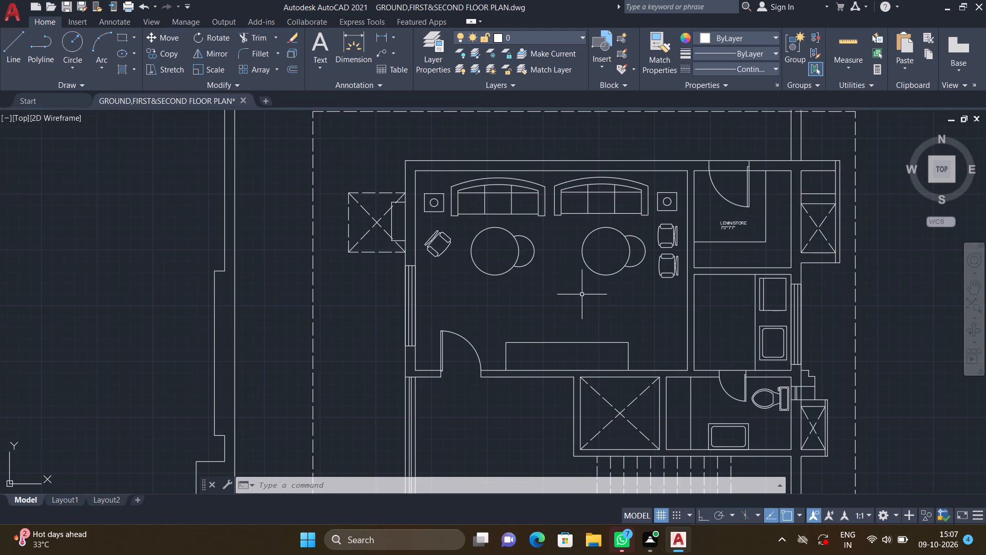
{"action": "scroll", "coordinate": [587, 301], "scroll_direction": "up", "scroll_amount": 1}
{"action": "key", "text": "m"}
{"action": "key", "text": "t"}
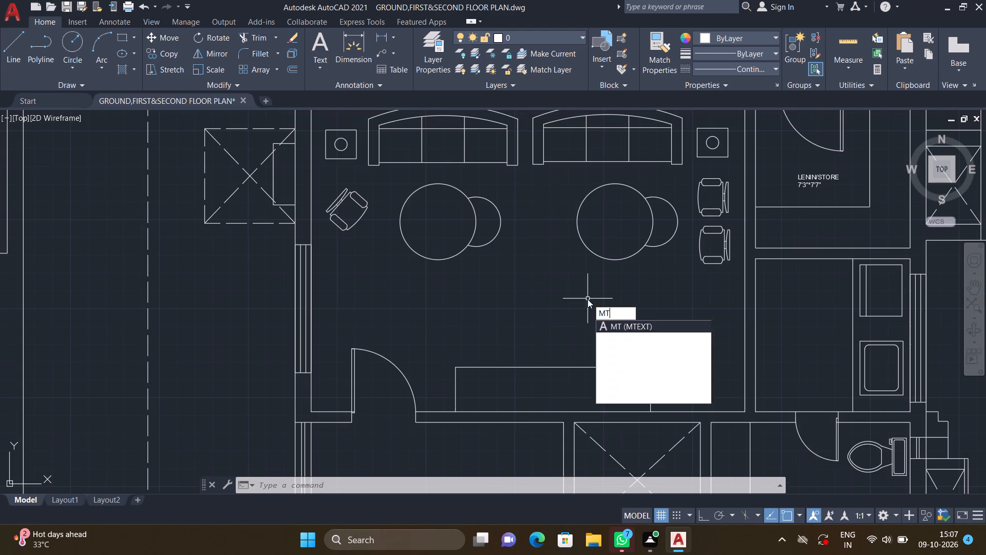
{"action": "key", "text": "Return"}
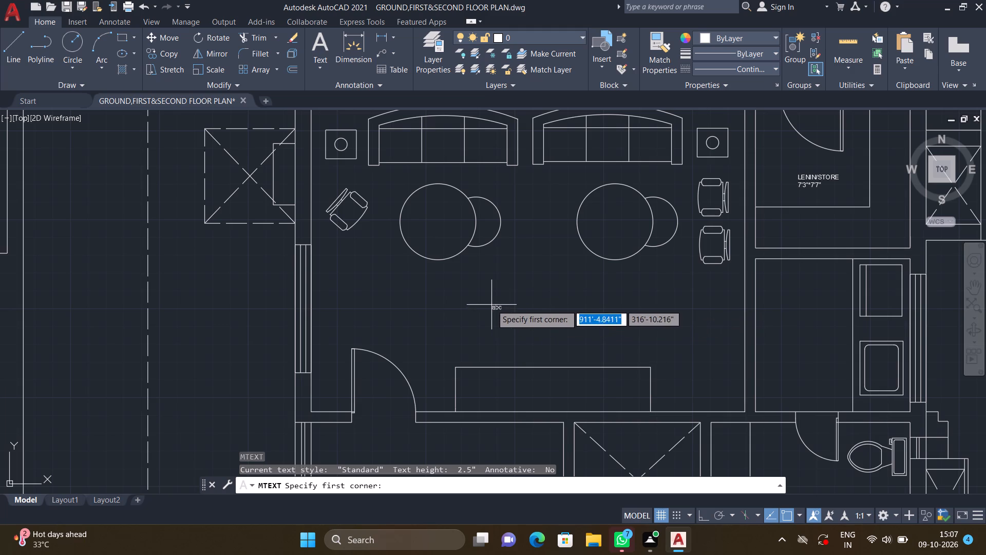
{"action": "left_click", "coordinate": [471, 299]}
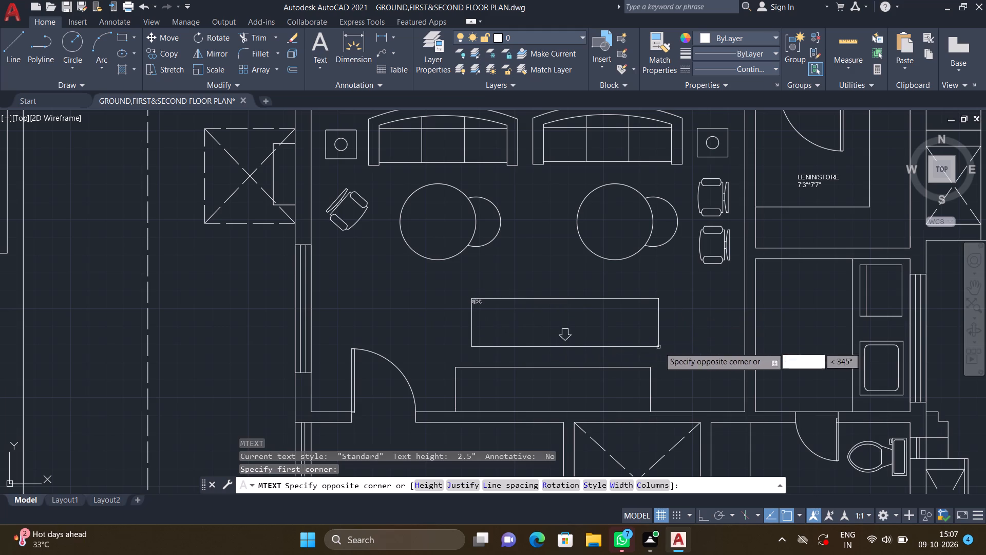
{"action": "left_click", "coordinate": [687, 348]}
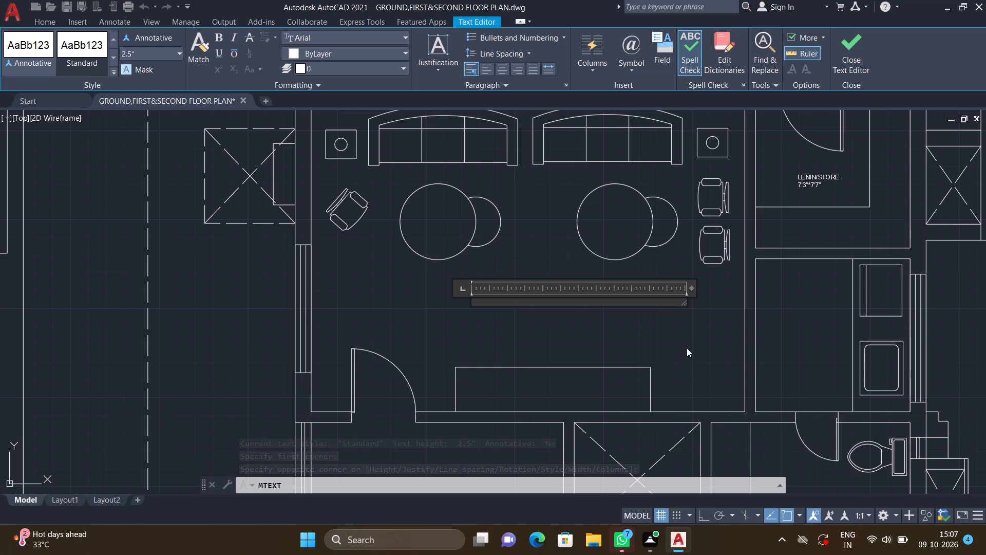
{"action": "type", "text": "MU"}
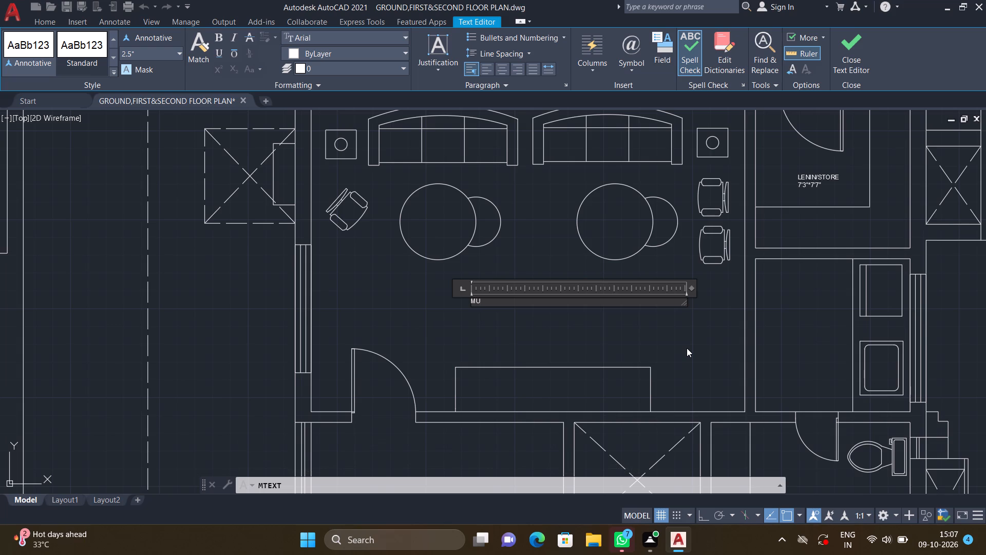
{"action": "key", "text": "l"}
{"action": "type", "text": "TI"}
{"action": "type", "text": "PUR"}
{"action": "type", "text": "POSE"}
{"action": "key", "text": "space"}
{"action": "type", "text": "HA"}
{"action": "type", "text": "LL"}
Add 20'4"*14'11" on the line below MULTIPURPOSE HALL and save the text.
{"action": "key", "text": "Return"}
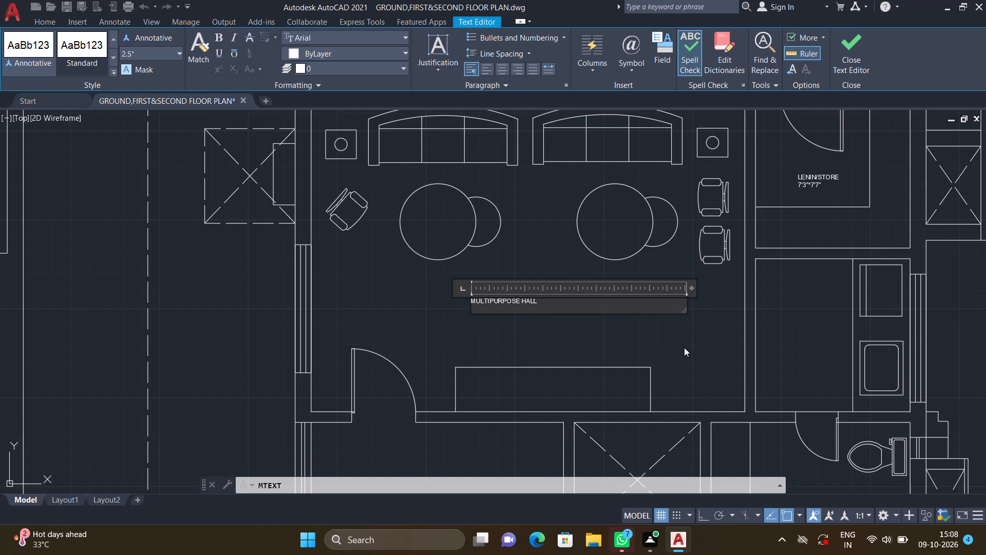
{"action": "type", "text": "20"}
{"action": "key", "text": "apostrophe"}
{"action": "key", "text": "4"}
{"action": "key", "text": "shift+quotedbl"}
{"action": "key", "text": "asterisk"}
{"action": "type", "text": "14'"}
{"action": "type", "text": "11\""}
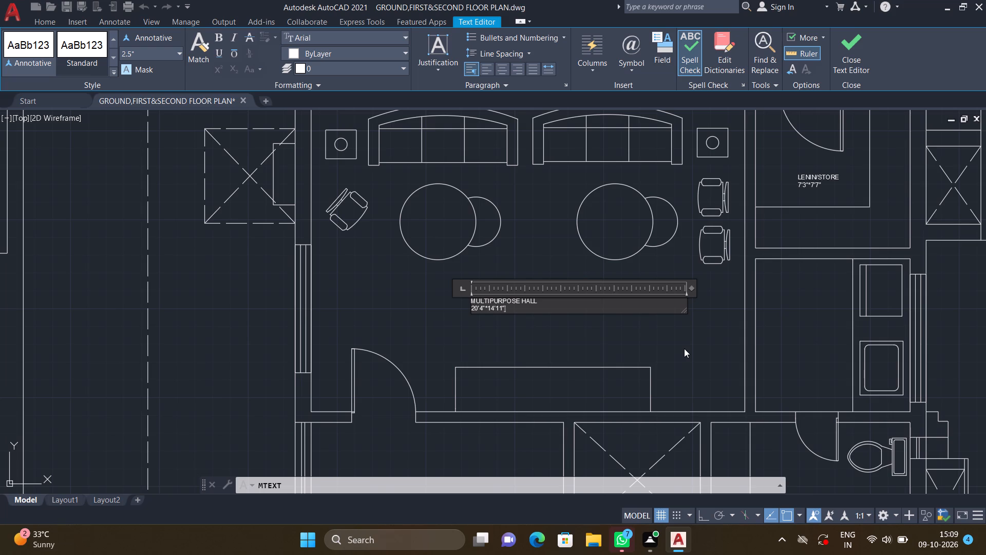
{"action": "key", "text": "Escape"}
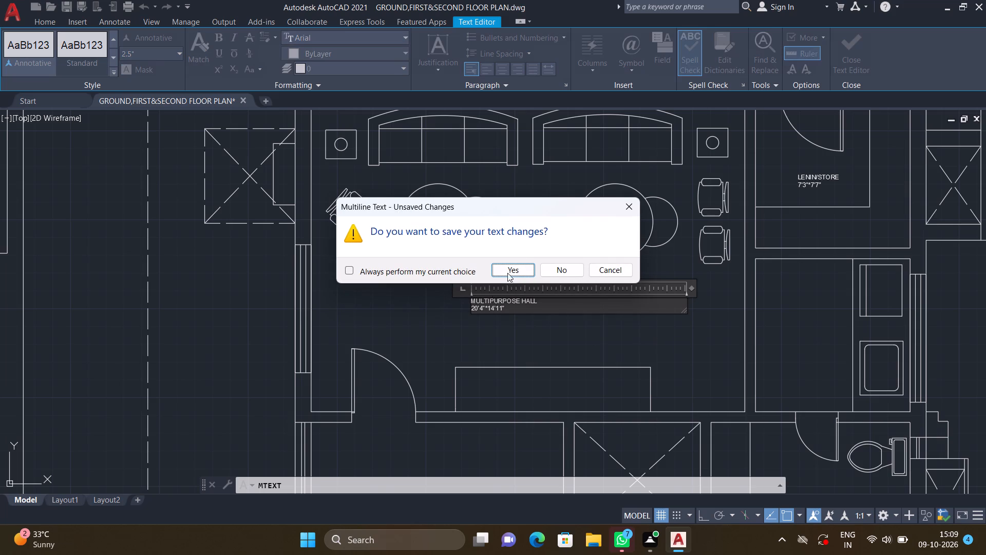
{"action": "left_click", "coordinate": [510, 271]}
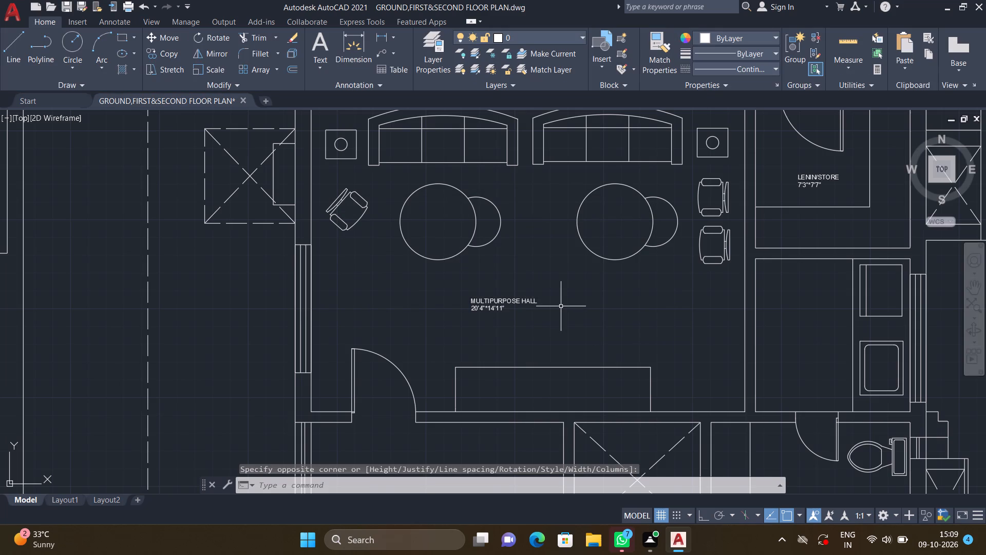
Move the MULTIPURPOSE HALL label slightly right and down so it sits centrally above the long rectangle.
{"action": "key", "text": "m"}
{"action": "key", "text": "Return"}
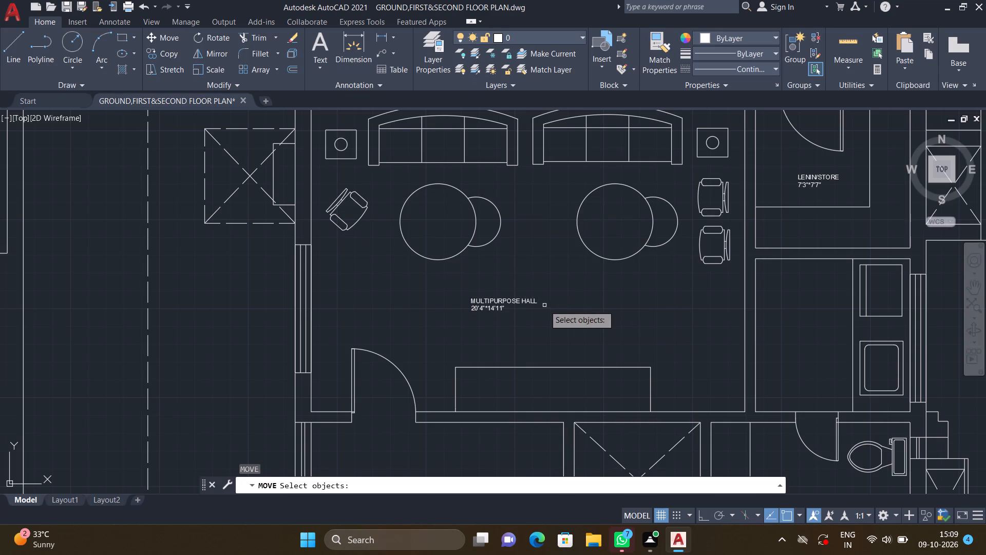
{"action": "double_click", "coordinate": [533, 299]}
{"action": "key", "text": "Return"}
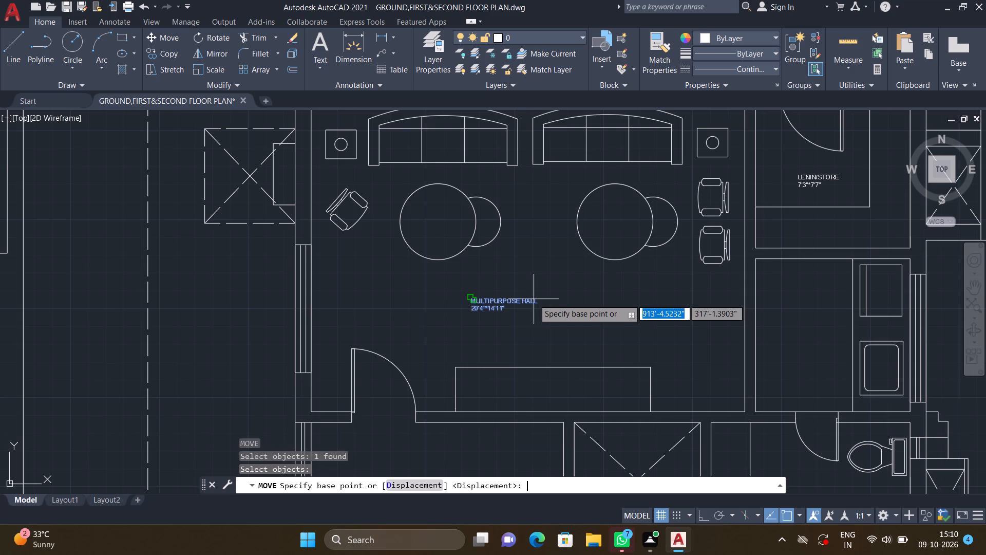
{"action": "scroll", "coordinate": [470, 303], "scroll_direction": "up", "scroll_amount": 1}
{"action": "left_click", "coordinate": [468, 296]}
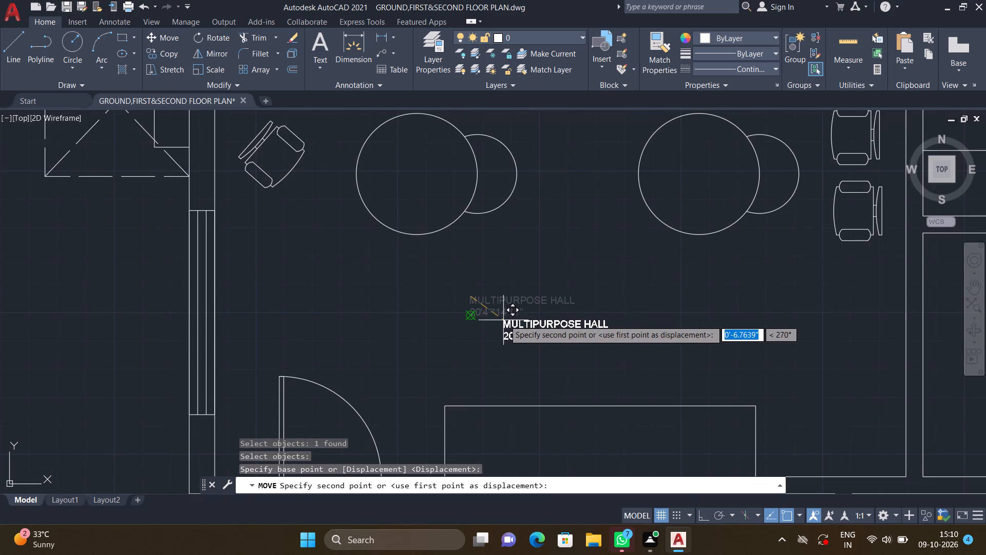
{"action": "left_click", "coordinate": [524, 321]}
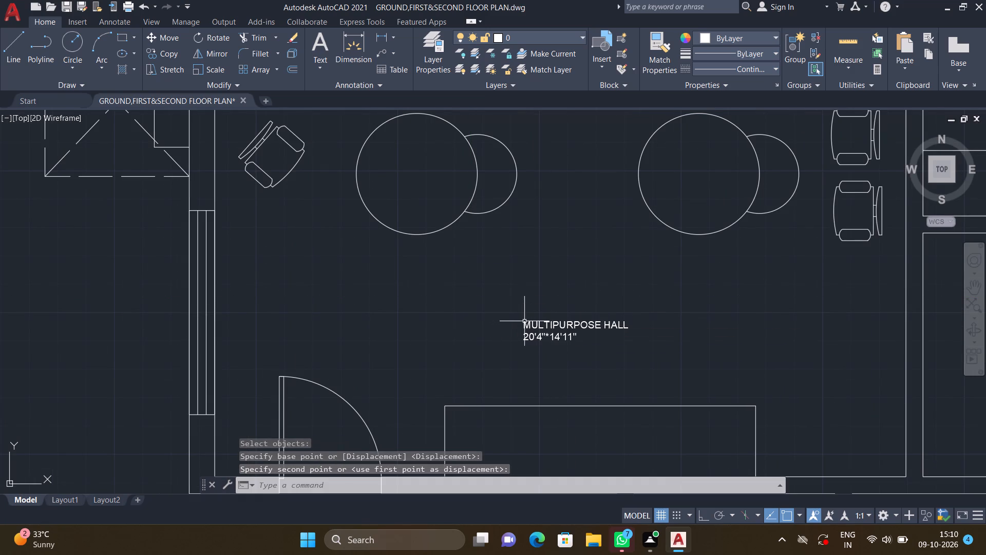
Draw a short horizontal line across the wall between the multipurpose hall and the sink room, a little below that room's upper corner.
{"action": "scroll", "coordinate": [670, 288], "scroll_direction": "down", "scroll_amount": 1}
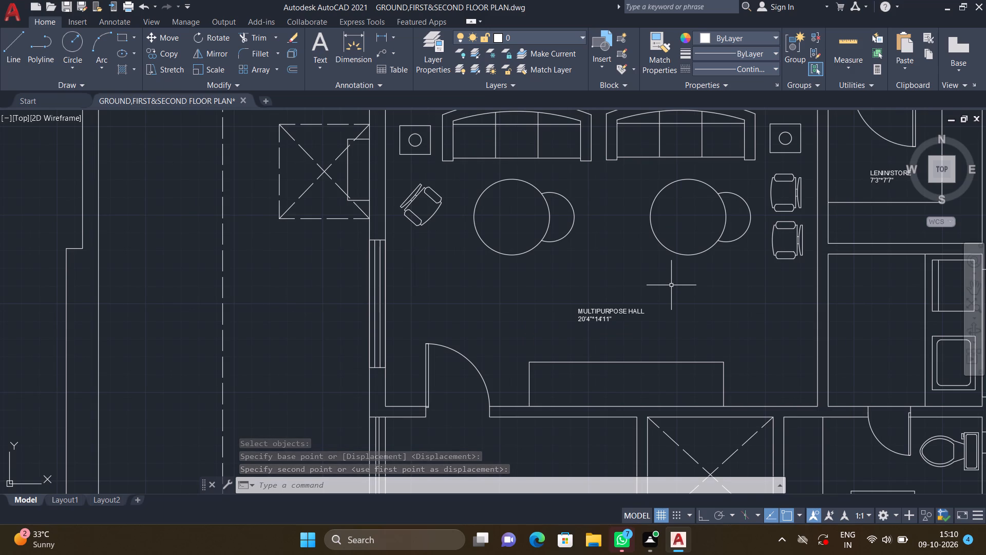
{"action": "scroll", "coordinate": [671, 284], "scroll_direction": "down", "scroll_amount": 2}
{"action": "middle_click_drag", "start_coordinate": [636, 276], "coordinate": [501, 235]}
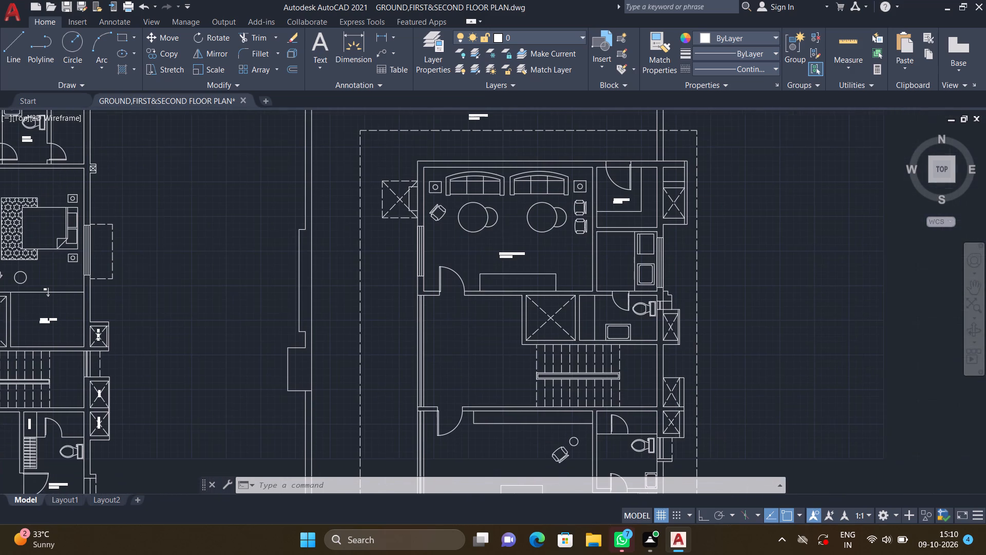
{"action": "middle_click_drag", "start_coordinate": [501, 235], "coordinate": [501, 237]}
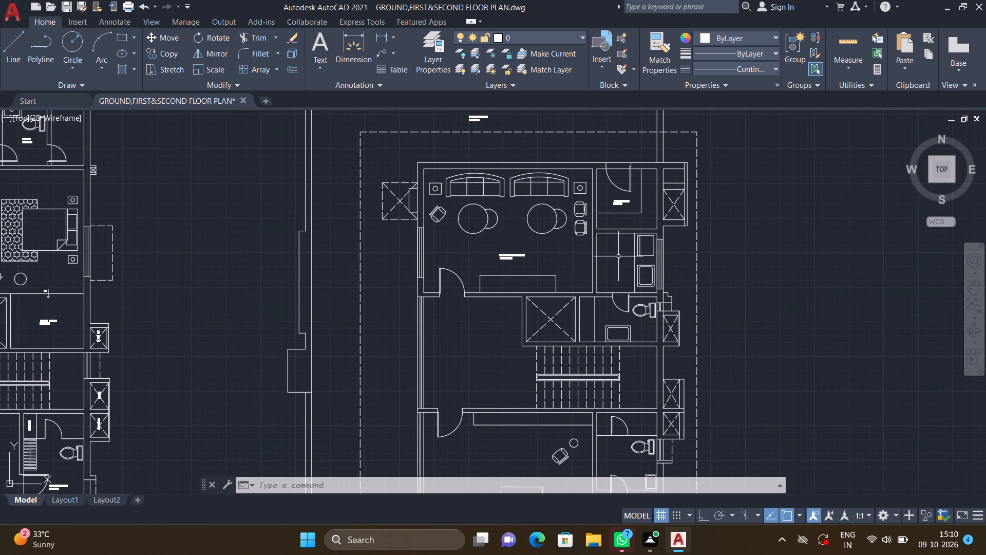
{"action": "scroll", "coordinate": [597, 261], "scroll_direction": "up", "scroll_amount": 2}
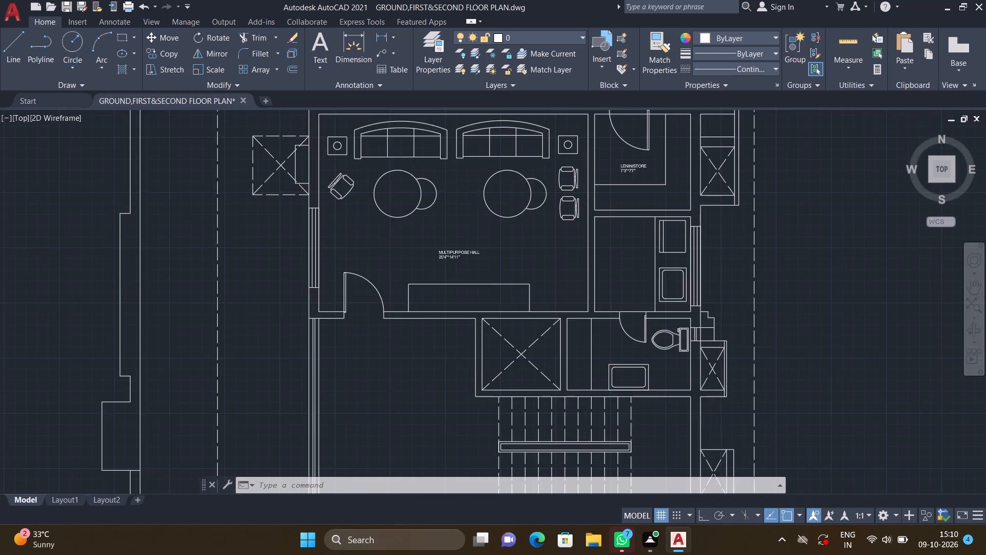
{"action": "key", "text": "l"}
{"action": "key", "text": "Return"}
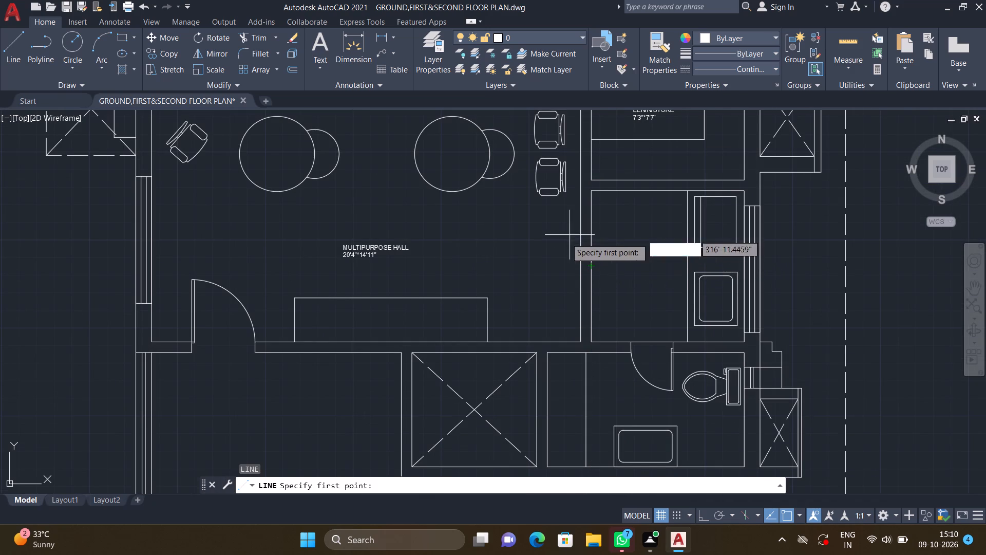
{"action": "middle_click_drag", "start_coordinate": [587, 231], "coordinate": [561, 305]}
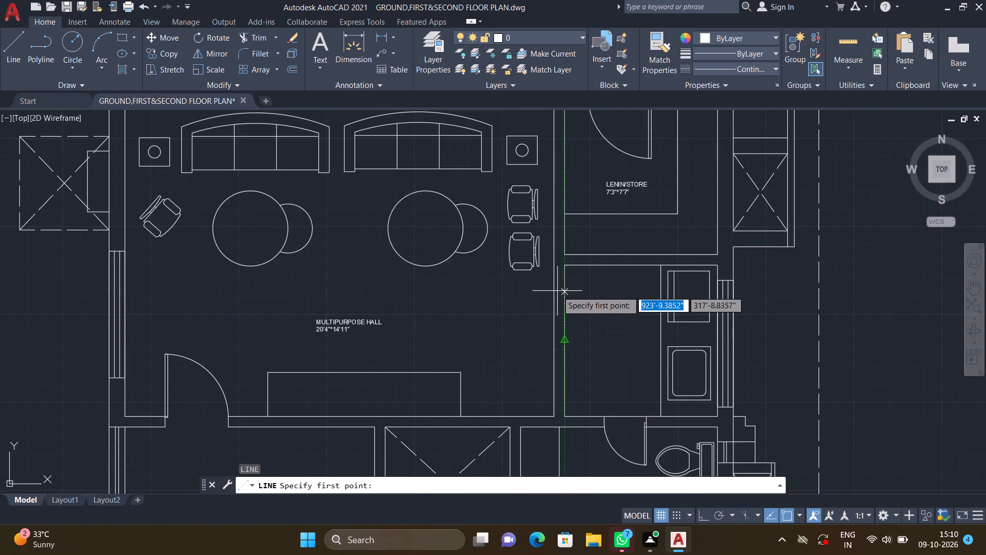
{"action": "scroll", "coordinate": [554, 288], "scroll_direction": "up", "scroll_amount": 2}
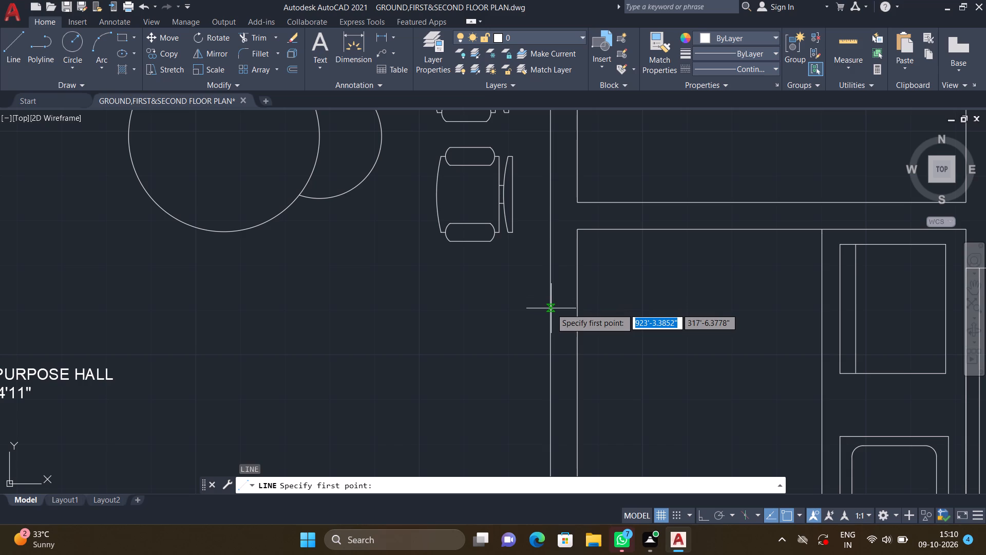
{"action": "left_click", "coordinate": [551, 308]}
{"action": "left_click", "coordinate": [575, 310]}
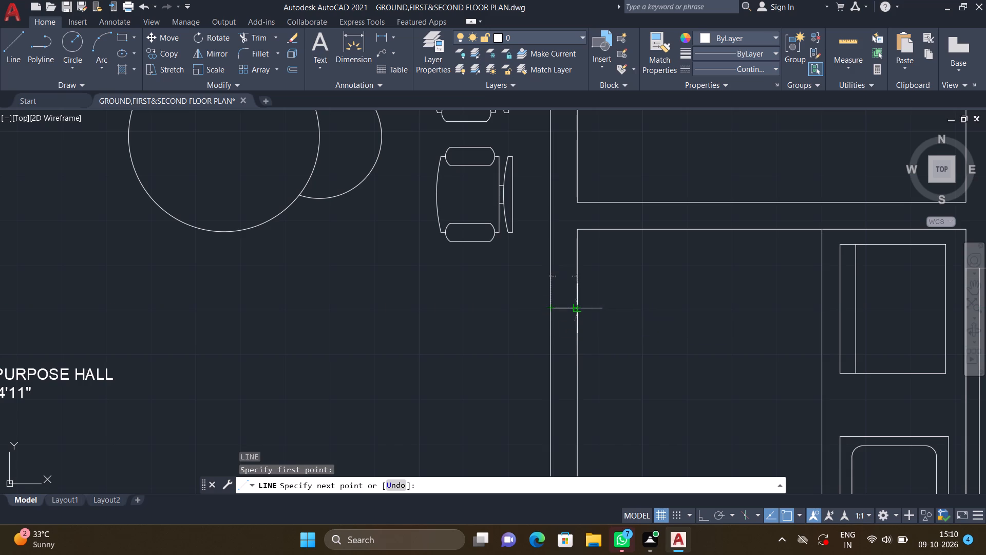
{"action": "key", "text": "Return"}
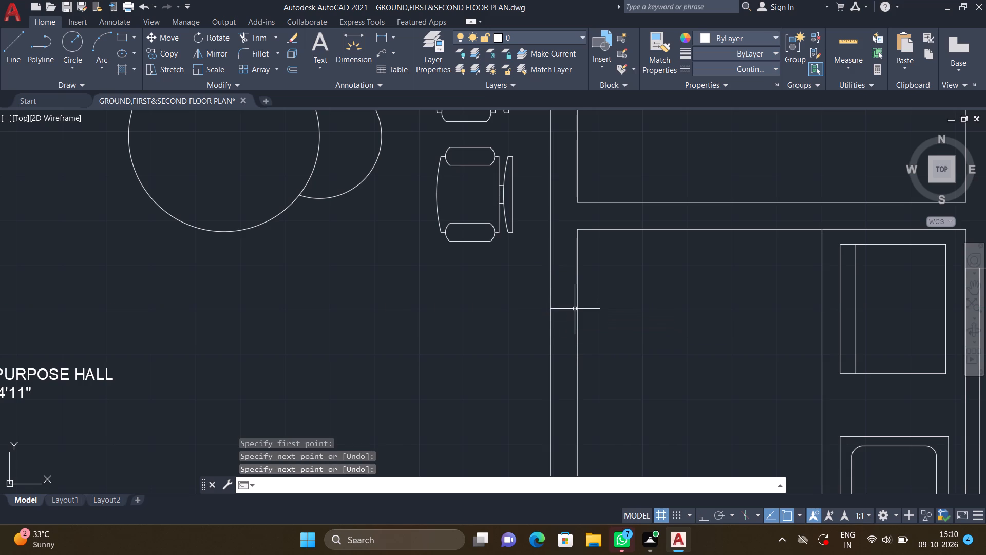
Trim both wall lines below the short cross line to open the multipurpose hall to the sink room.
{"action": "scroll", "coordinate": [564, 330], "scroll_direction": "up", "scroll_amount": 2}
{"action": "scroll", "coordinate": [589, 281], "scroll_direction": "up", "scroll_amount": 3}
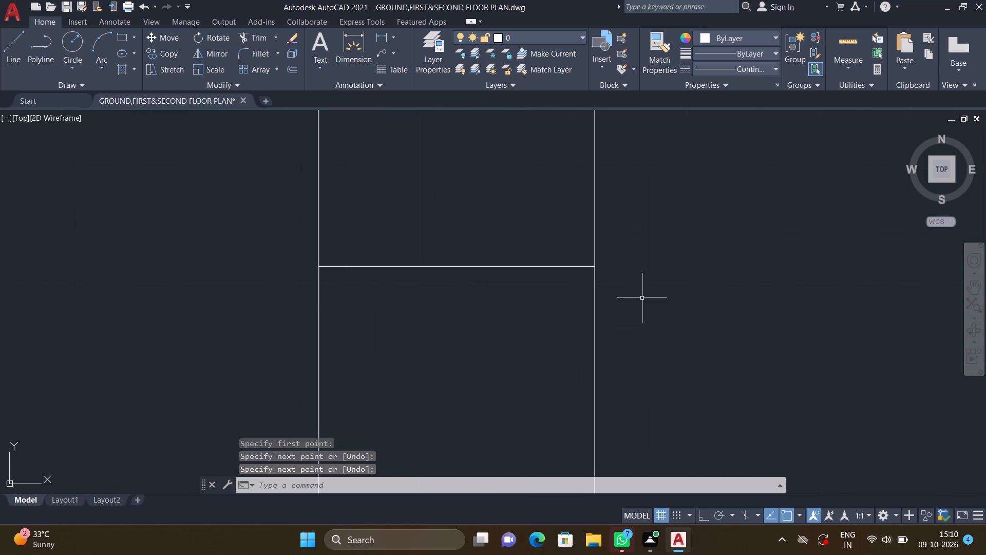
{"action": "scroll", "coordinate": [653, 300], "scroll_direction": "down", "scroll_amount": 4}
{"action": "scroll", "coordinate": [611, 279], "scroll_direction": "down", "scroll_amount": 4}
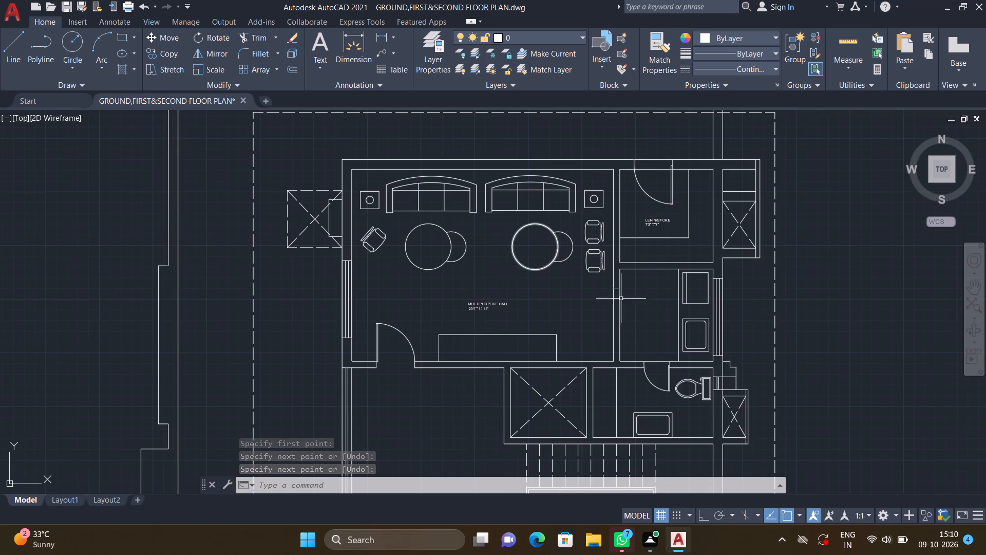
{"action": "middle_click_drag", "start_coordinate": [612, 302], "coordinate": [557, 238]}
{"action": "type", "text": "TR"}
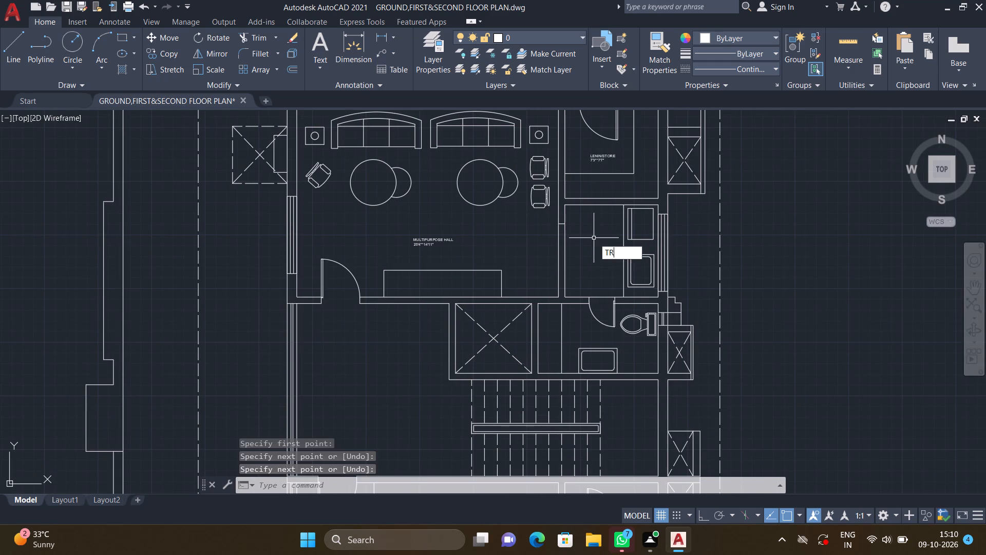
{"action": "key", "text": "Return"}
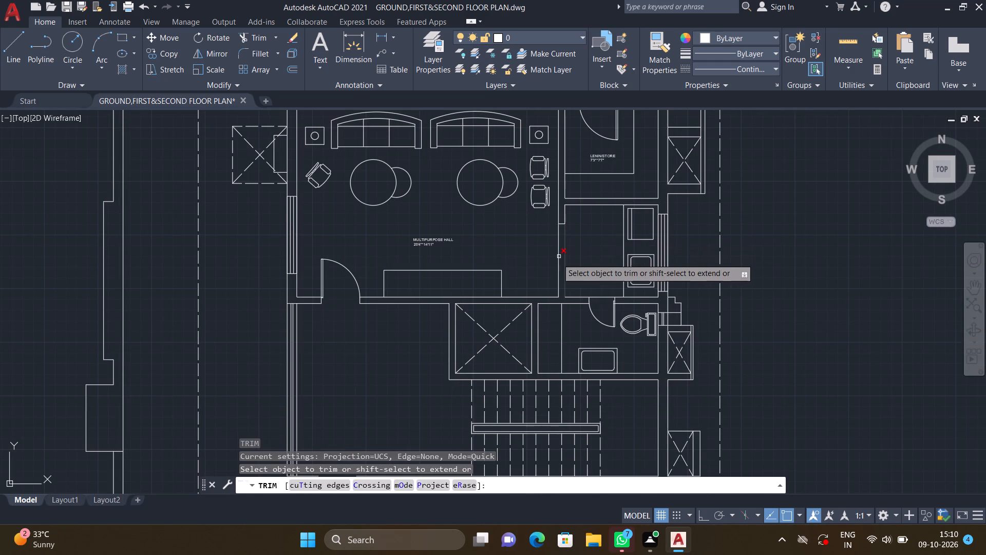
{"action": "scroll", "coordinate": [556, 257], "scroll_direction": "up", "scroll_amount": 1}
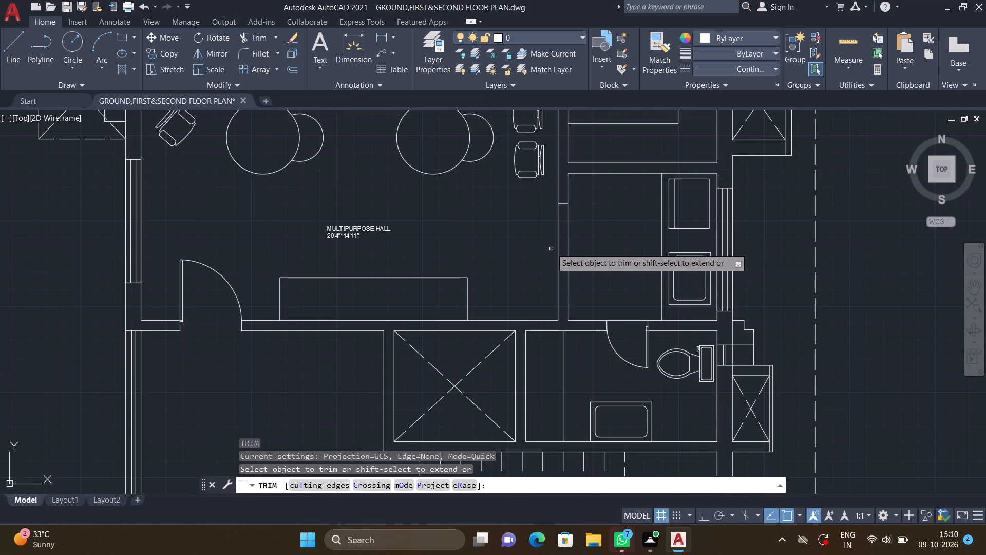
{"action": "left_click_drag", "start_coordinate": [552, 248], "coordinate": [581, 252]}
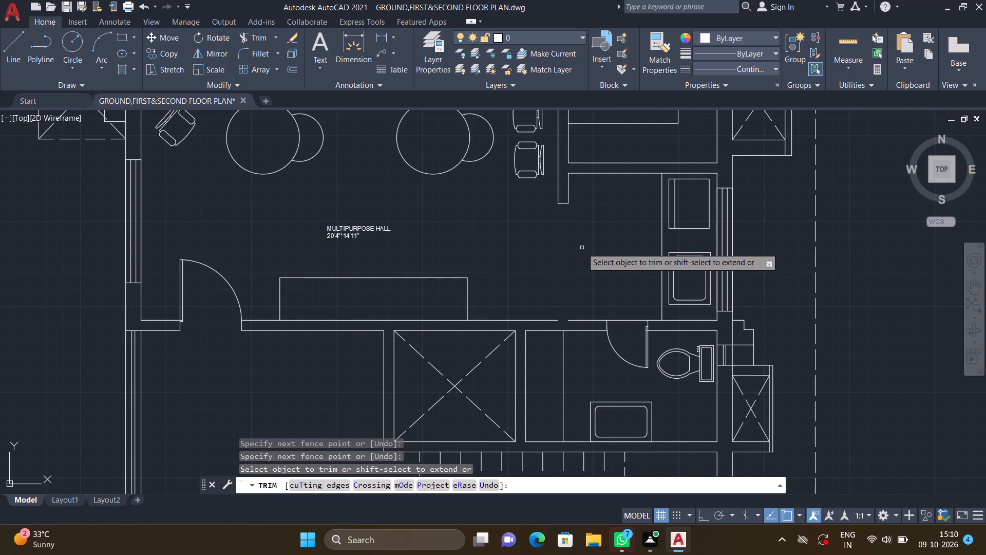
{"action": "key", "text": "Return"}
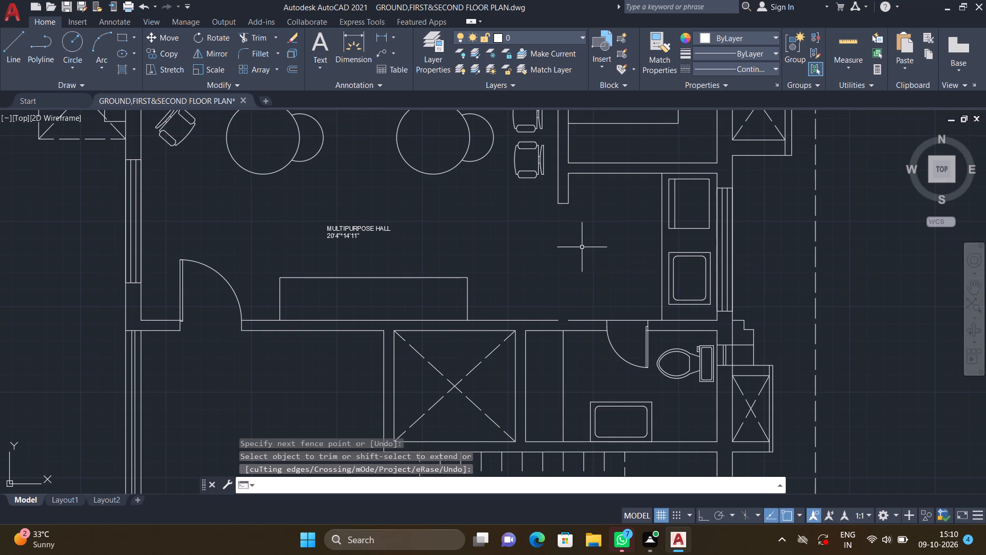
Extend the wall line above the toilet across the gap to meet the hall's lower wall line.
{"action": "middle_click_drag", "start_coordinate": [555, 256], "coordinate": [552, 208]}
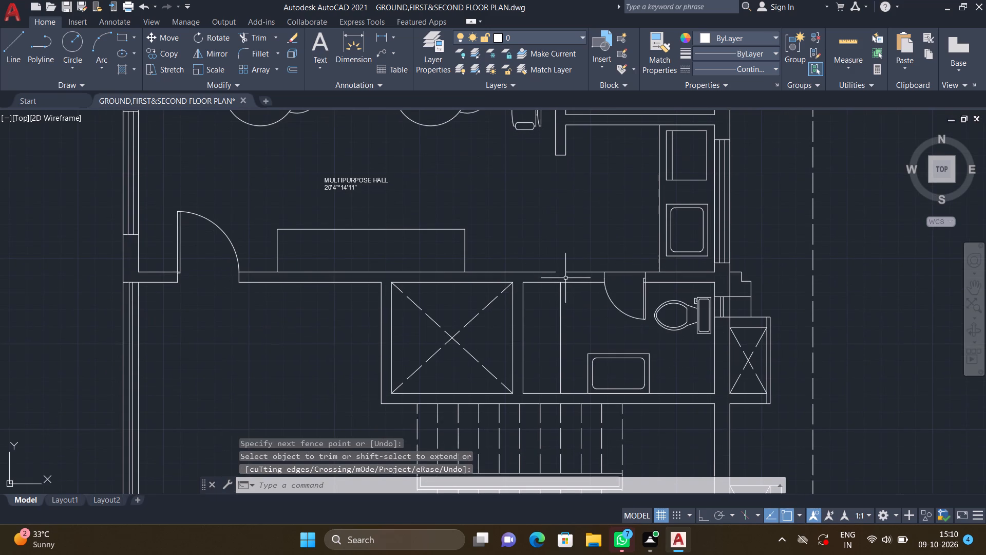
{"action": "scroll", "coordinate": [565, 278], "scroll_direction": "up", "scroll_amount": 2}
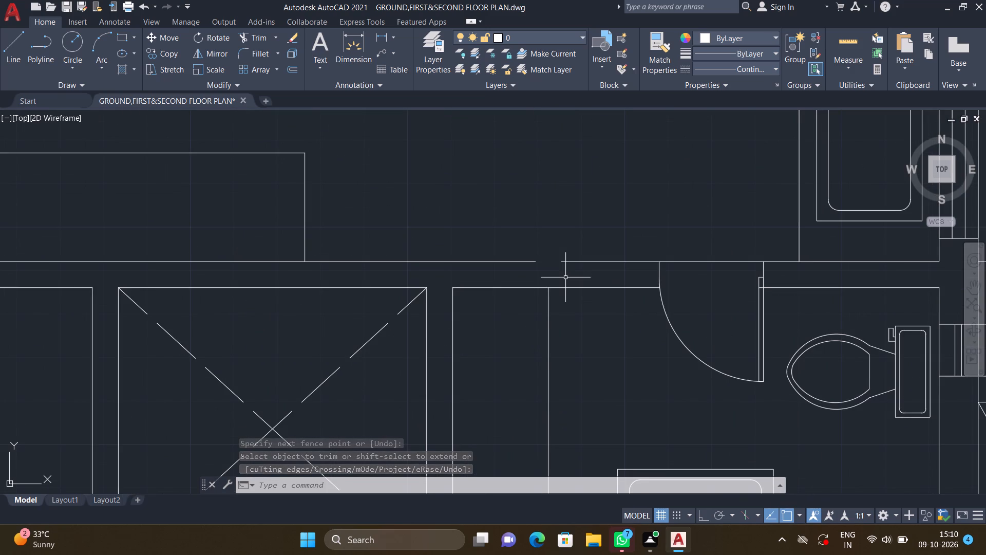
{"action": "type", "text": "EX"}
{"action": "key", "text": "Return"}
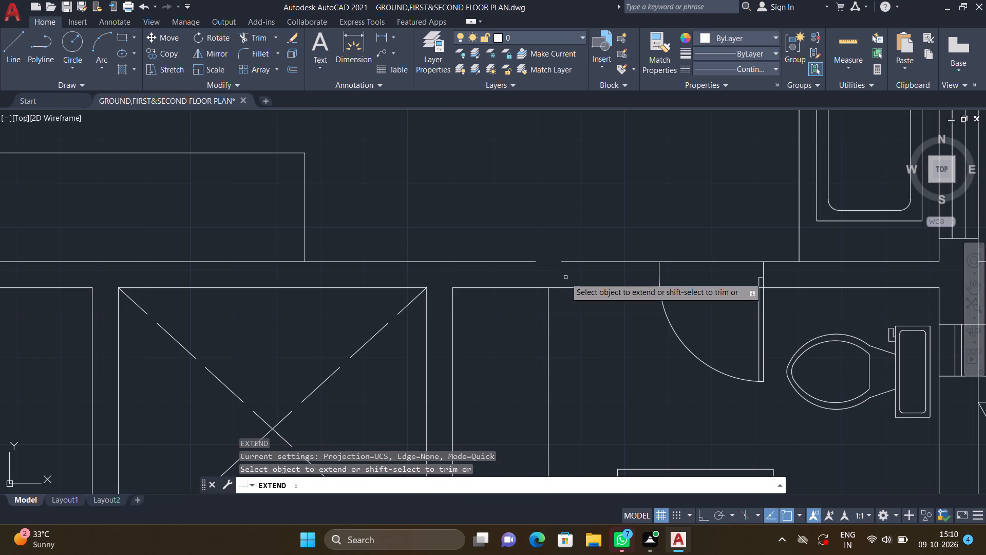
{"action": "left_click", "coordinate": [563, 262]}
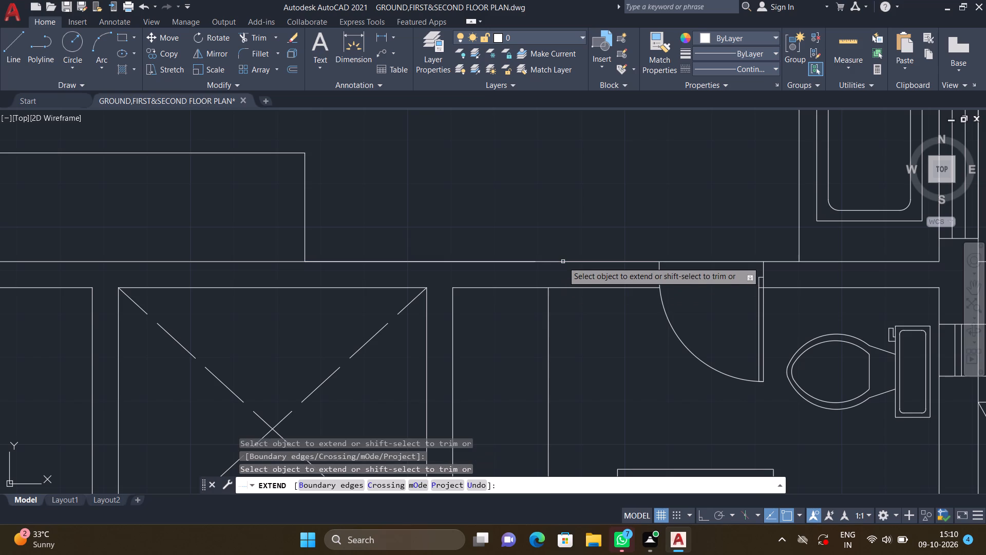
{"action": "scroll", "coordinate": [589, 217], "scroll_direction": "down", "scroll_amount": 2}
{"action": "key", "text": "Return"}
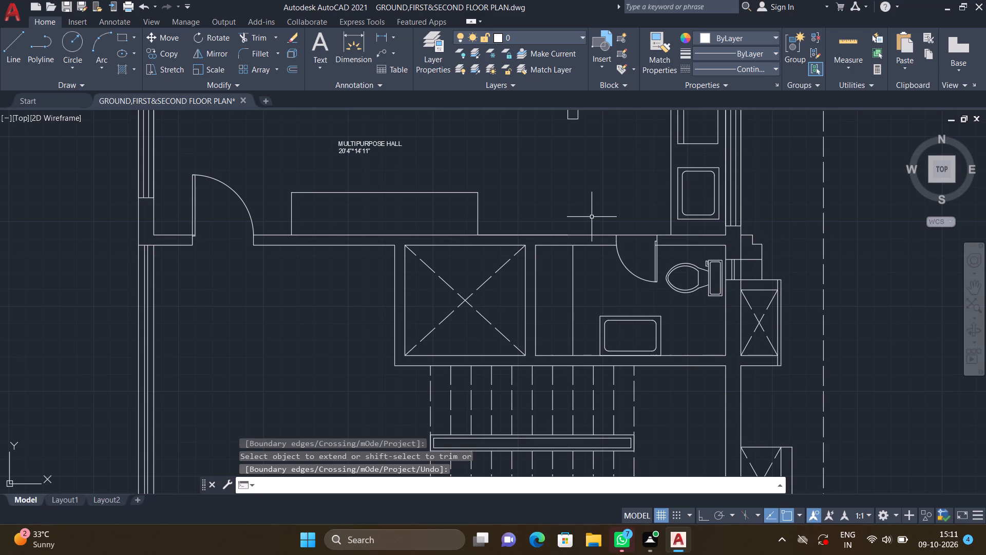
{"action": "scroll", "coordinate": [592, 216], "scroll_direction": "down", "scroll_amount": 1}
{"action": "middle_click_drag", "start_coordinate": [593, 191], "coordinate": [558, 243]}
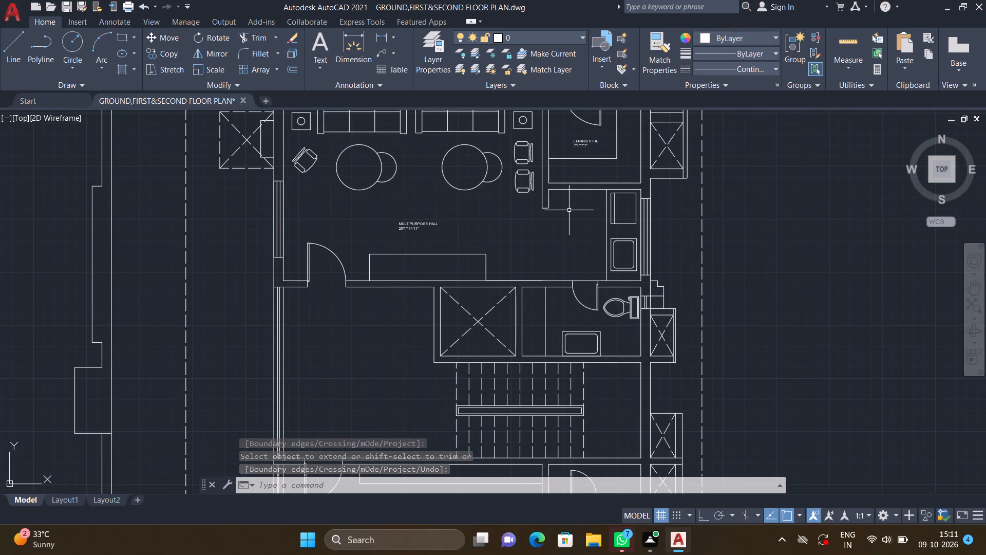
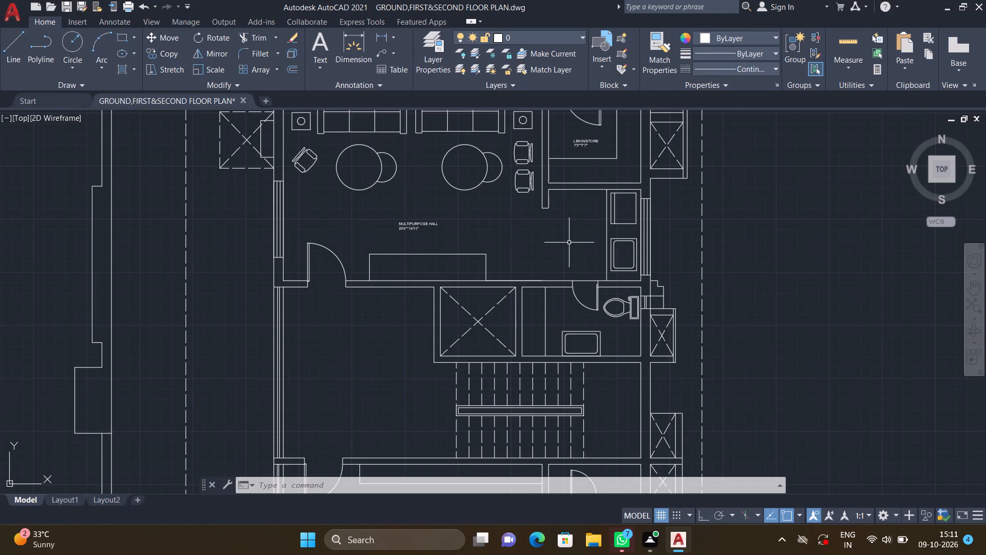
Add a two-line text label reading PANTRY and 7'3"*7'1" in the open space beside the sink counter.
{"action": "type", "text": "MT"}
{"action": "key", "text": "Return"}
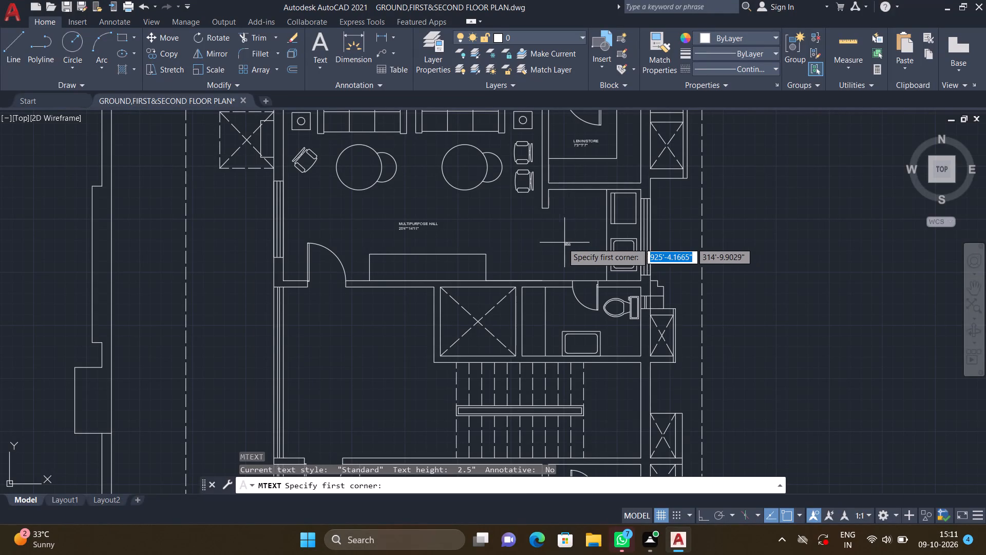
{"action": "scroll", "coordinate": [557, 240], "scroll_direction": "up", "scroll_amount": 2}
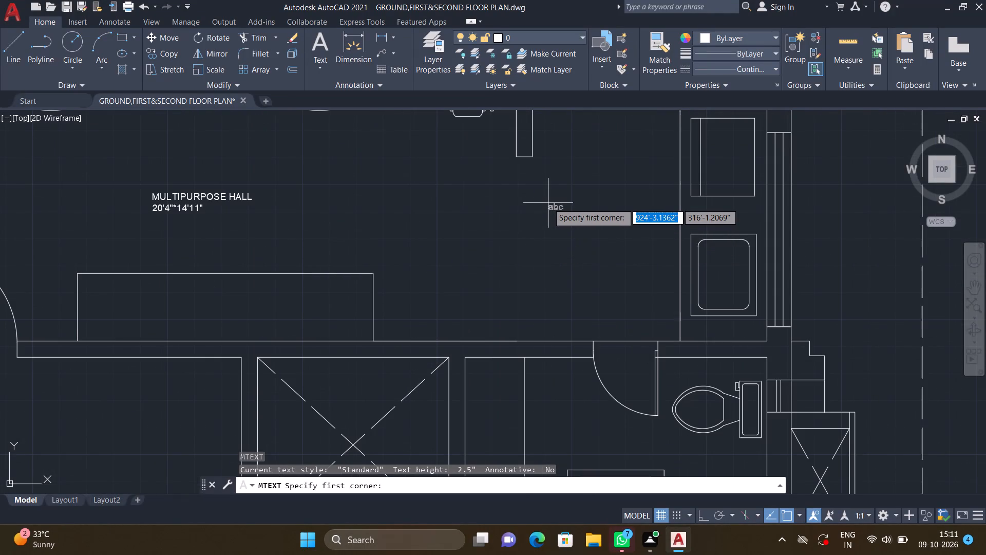
{"action": "left_click", "coordinate": [549, 203]}
{"action": "left_click", "coordinate": [658, 261]}
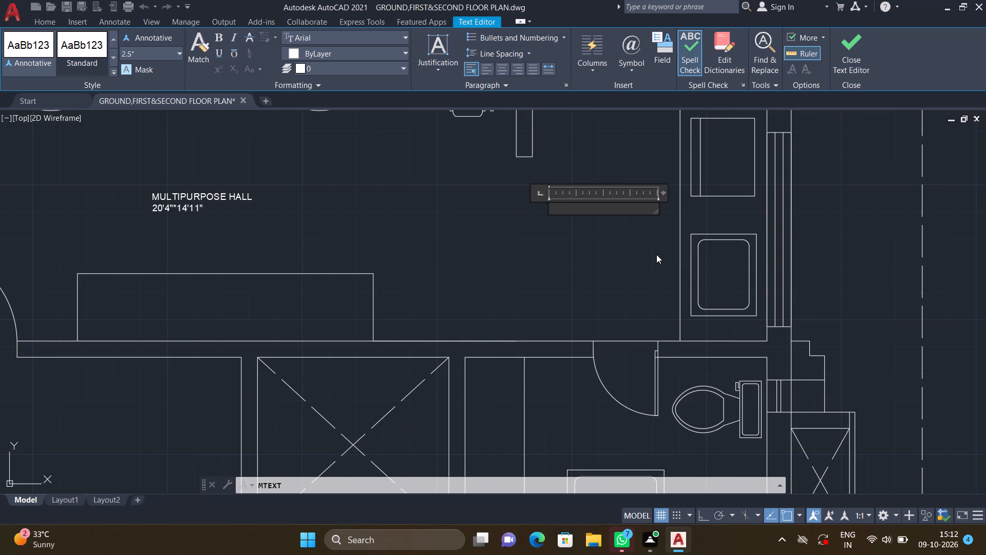
{"action": "type", "text": "PAN"}
{"action": "type", "text": "TRY"}
{"action": "key", "text": "Return"}
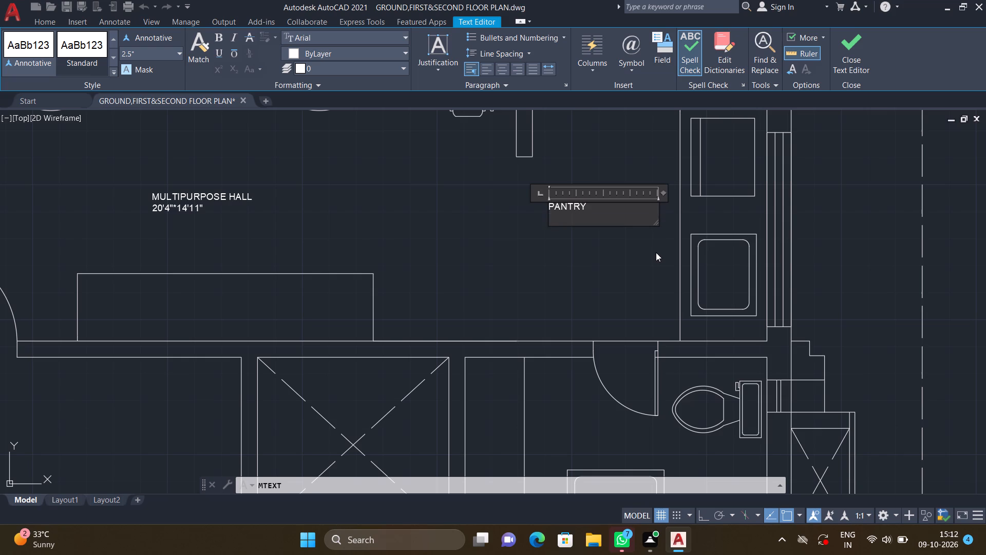
{"action": "type", "text": "7'"}
{"action": "key", "text": "3"}
{"action": "key", "text": "shift+quotedbl"}
{"action": "key", "text": "asterisk"}
{"action": "type", "text": "7'"}
{"action": "type", "text": "1\""}
{"action": "key", "text": "Return"}
{"action": "key", "text": "Escape"}
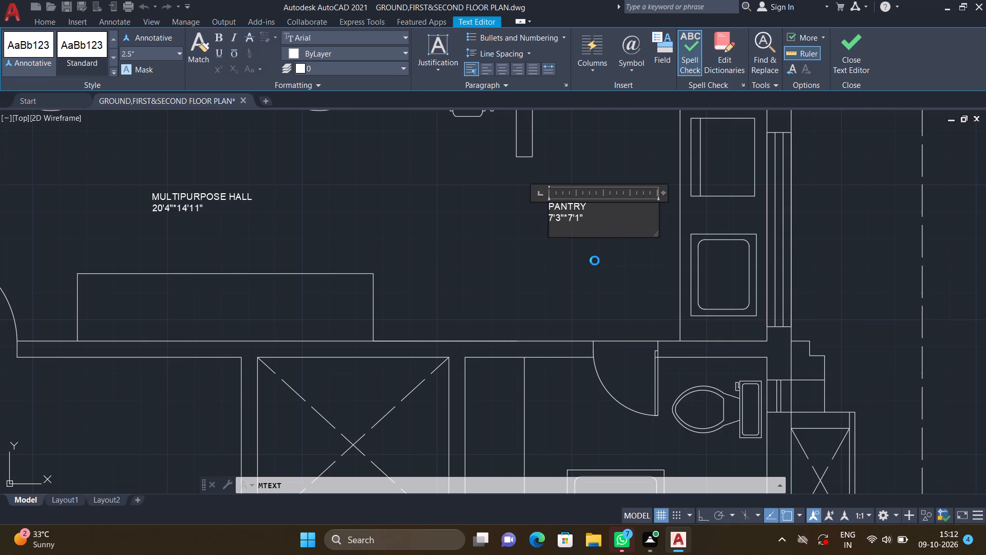
{"action": "double_click", "coordinate": [511, 272]}
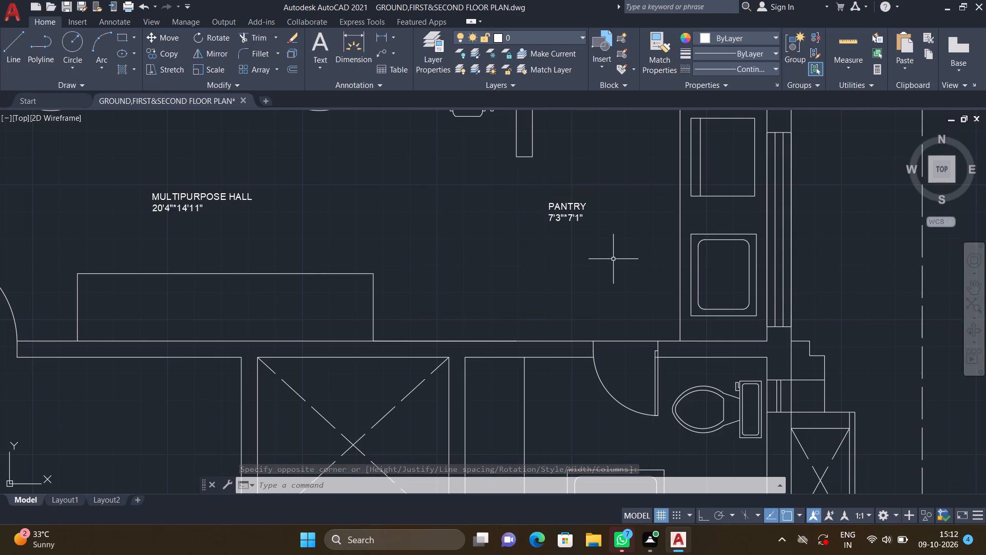
Draw a 6" horizontal line across the left wall of the crossed box, about a third of the way down, with Ortho on.
{"action": "scroll", "coordinate": [598, 259], "scroll_direction": "down", "scroll_amount": 1}
{"action": "middle_click_drag", "start_coordinate": [534, 269], "coordinate": [539, 244]}
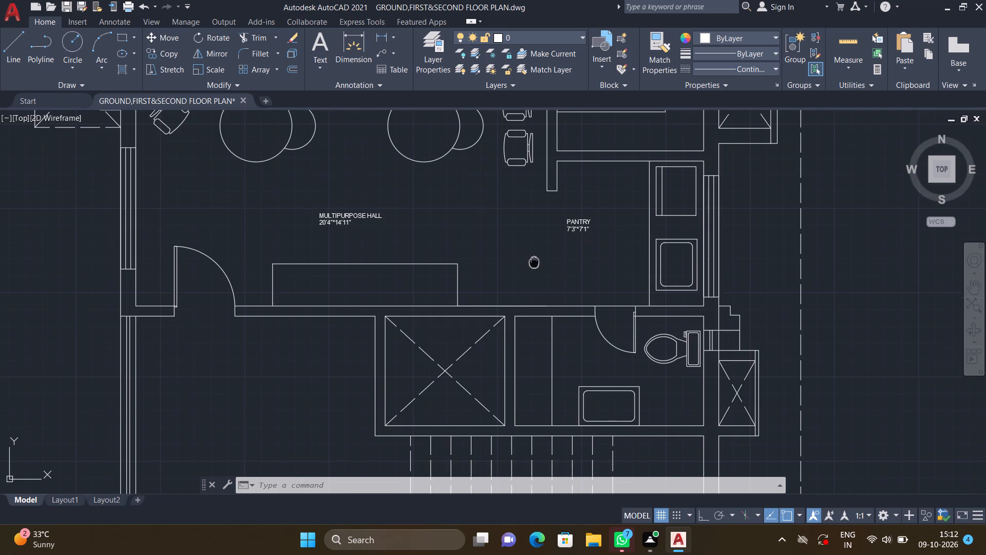
{"action": "middle_click_drag", "start_coordinate": [539, 244], "coordinate": [542, 229]}
{"action": "middle_click_drag", "start_coordinate": [473, 306], "coordinate": [487, 266]}
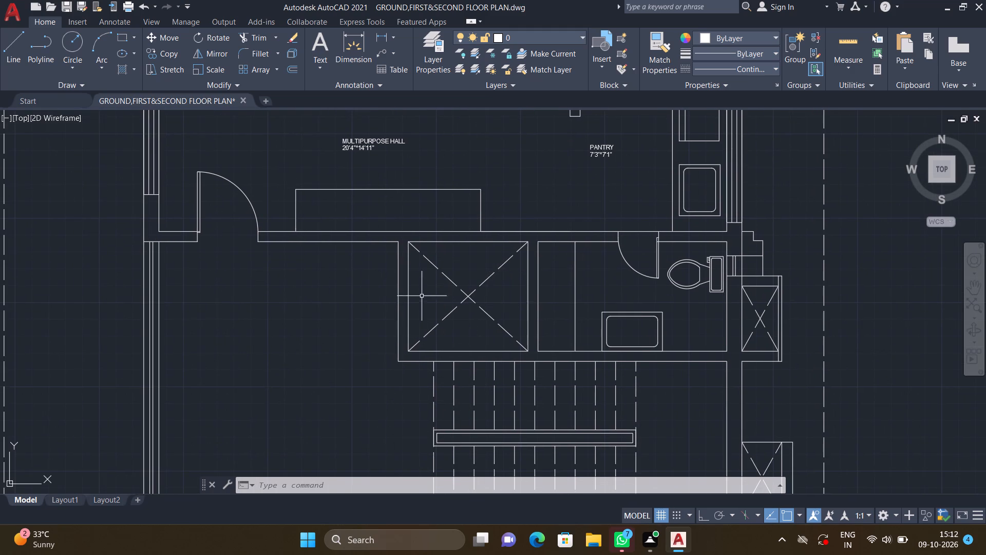
{"action": "scroll", "coordinate": [407, 285], "scroll_direction": "up", "scroll_amount": 2}
{"action": "key", "text": "l"}
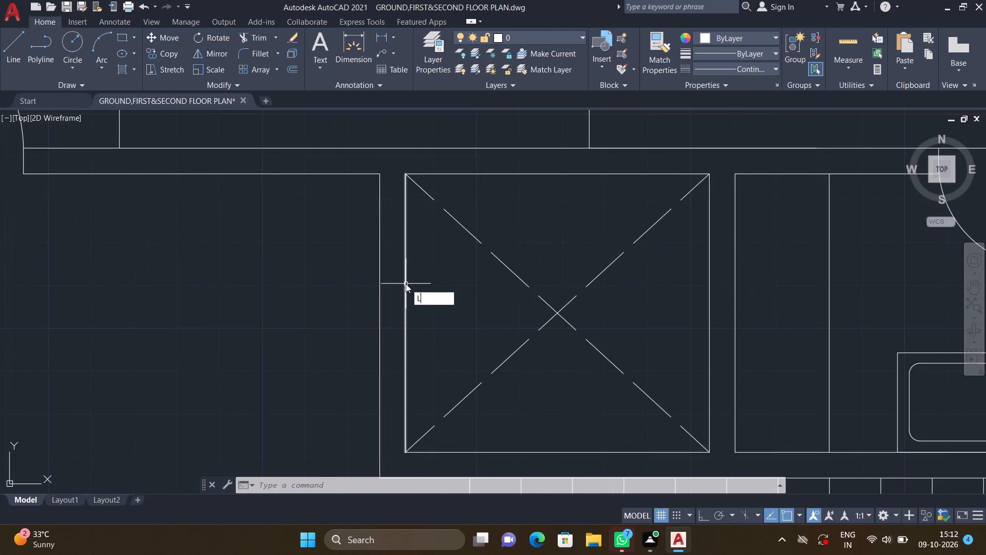
{"action": "key", "text": "Return"}
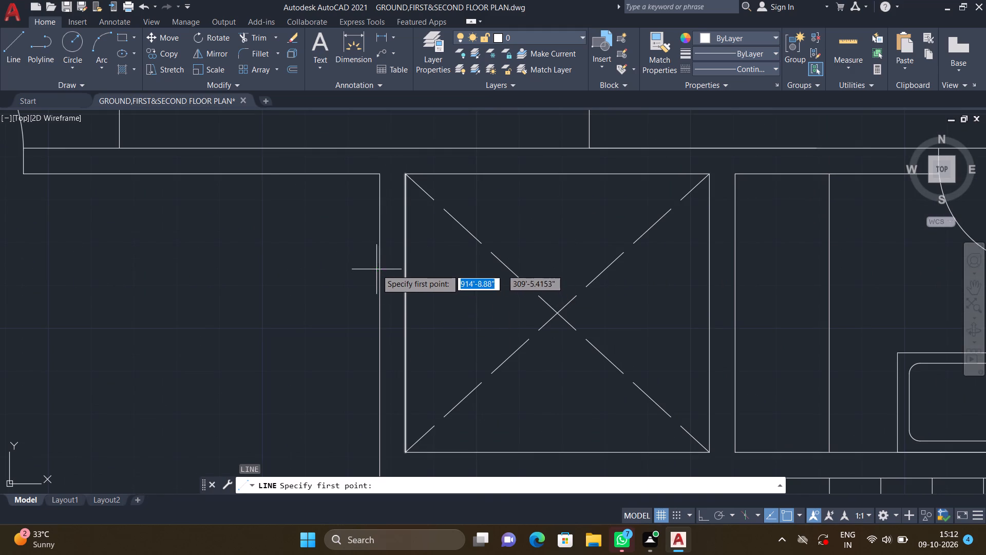
{"action": "scroll", "coordinate": [378, 270], "scroll_direction": "up", "scroll_amount": 1}
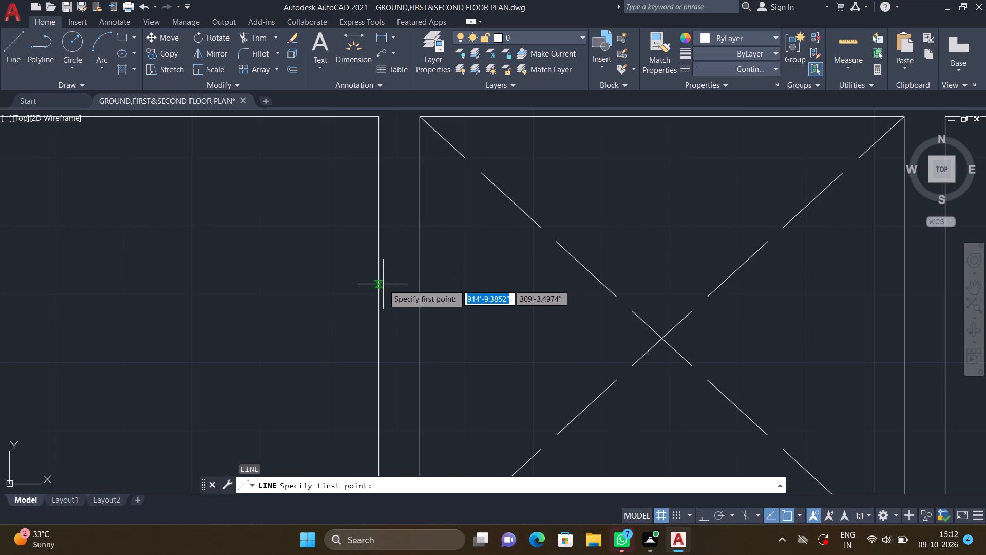
{"action": "left_click", "coordinate": [379, 251]}
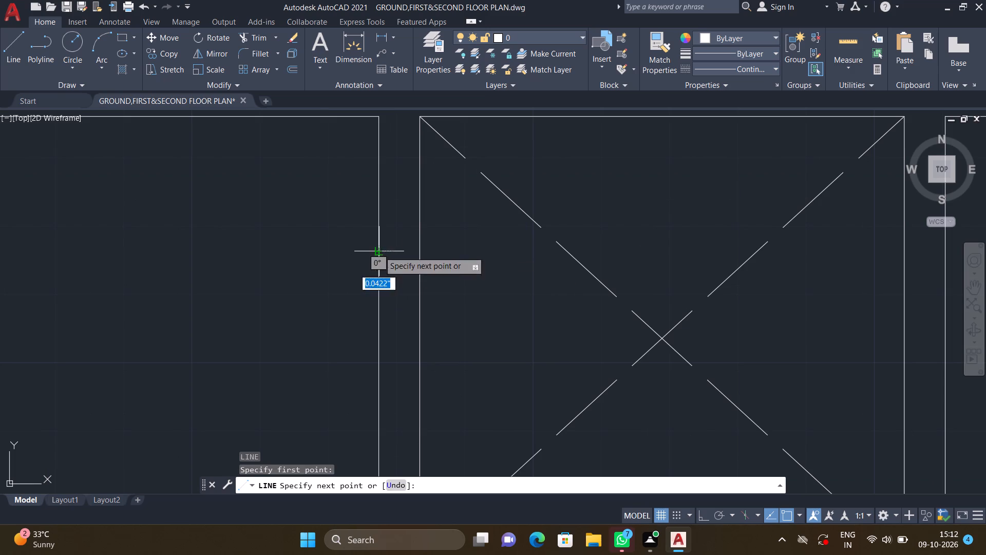
{"action": "scroll", "coordinate": [414, 246], "scroll_direction": "up", "scroll_amount": 2}
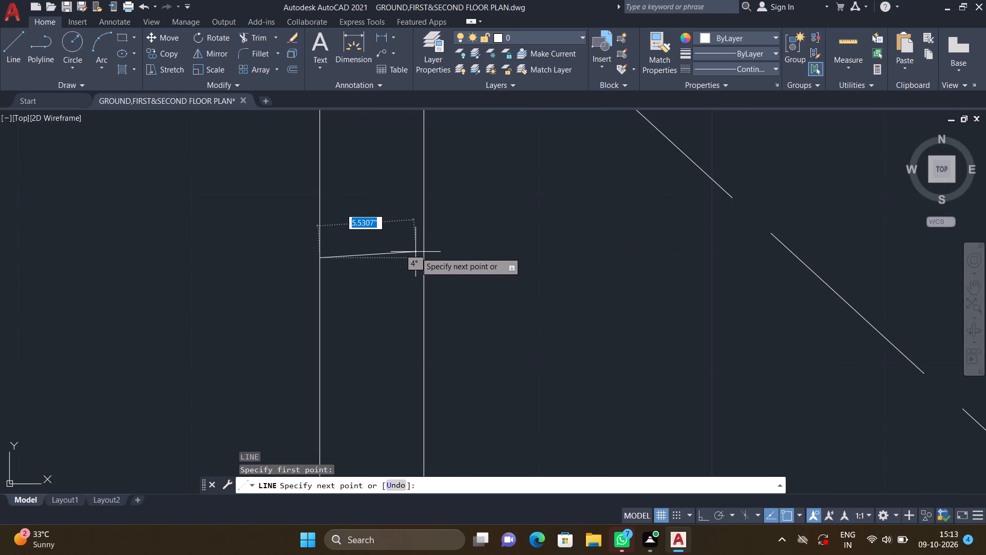
{"action": "key", "text": "F8"}
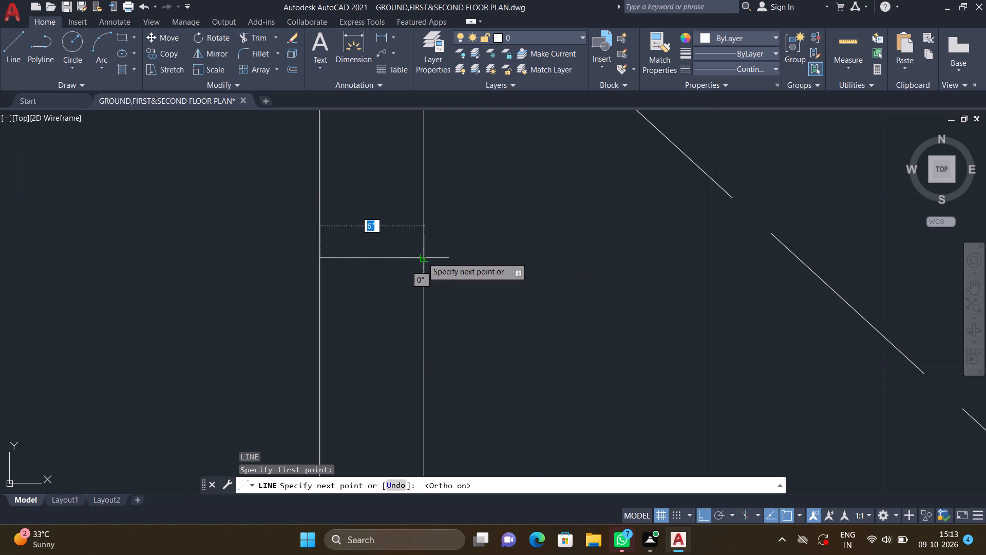
{"action": "left_click", "coordinate": [422, 258]}
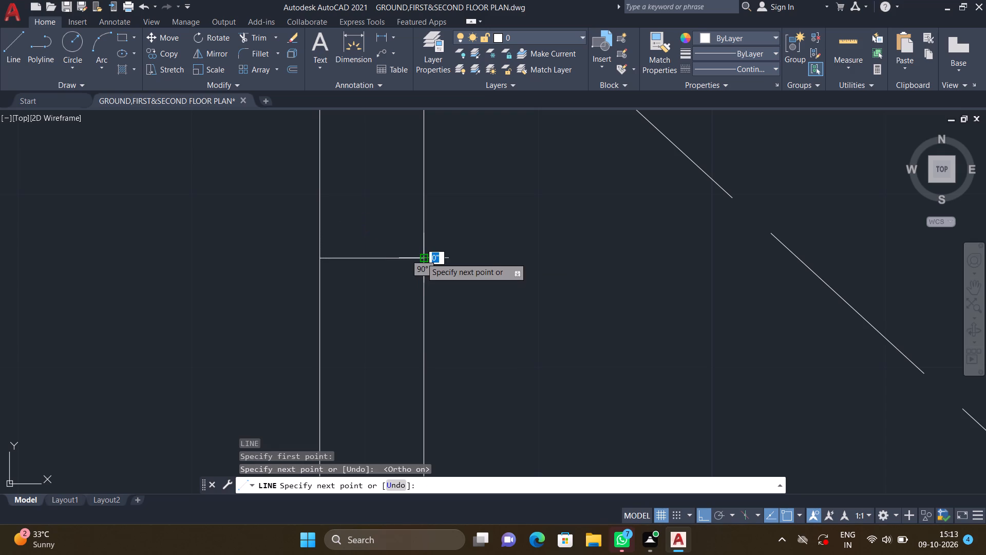
{"action": "key", "text": "Return"}
Draw a second horizontal line across the same left wall of the crossed box, about a quarter of the way up from its lower corner.
{"action": "scroll", "coordinate": [419, 252], "scroll_direction": "down", "scroll_amount": 3}
{"action": "middle_click_drag", "start_coordinate": [389, 287], "coordinate": [407, 237]}
{"action": "scroll", "coordinate": [407, 237], "scroll_direction": "down", "scroll_amount": 1}
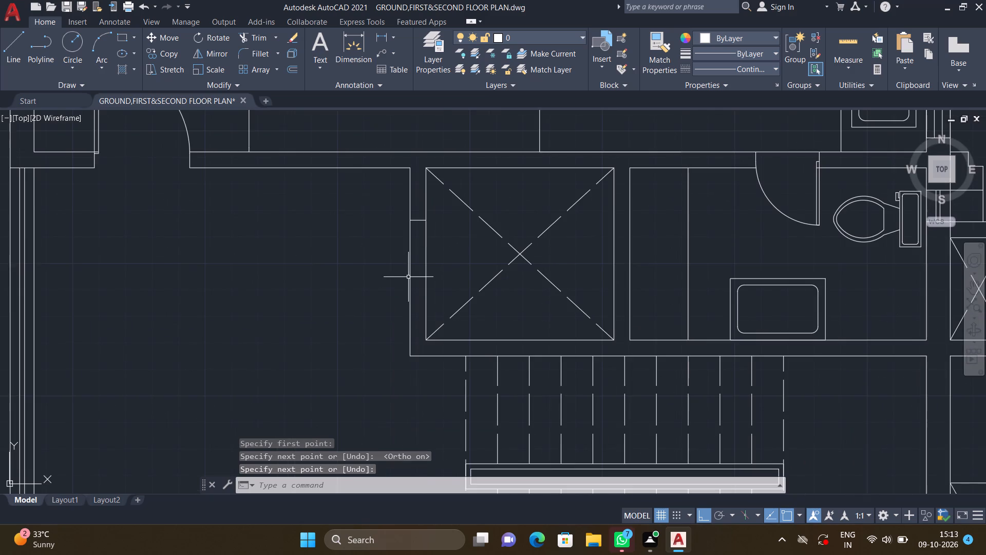
{"action": "scroll", "coordinate": [421, 275], "scroll_direction": "up", "scroll_amount": 3}
{"action": "key", "text": "l"}
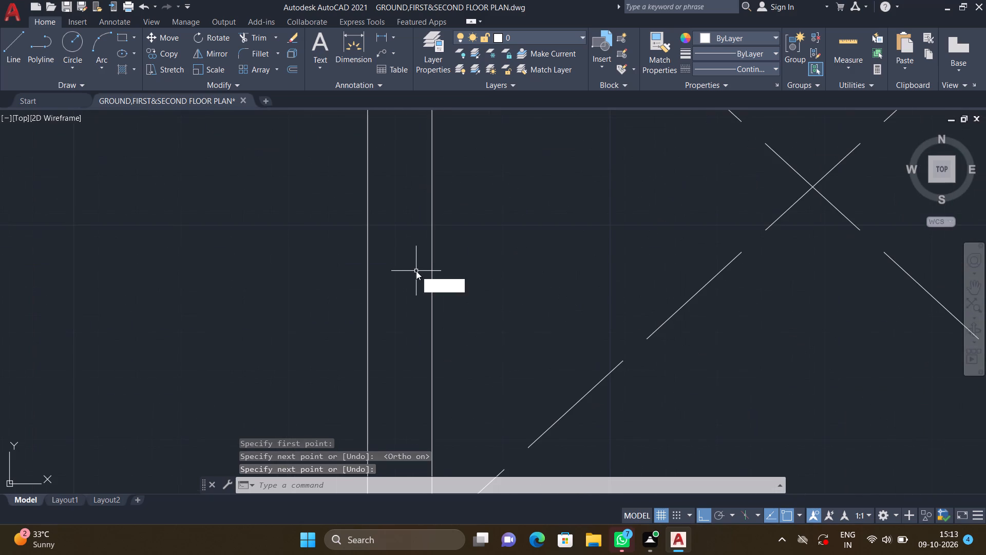
{"action": "key", "text": "Return"}
{"action": "scroll", "coordinate": [416, 266], "scroll_direction": "down", "scroll_amount": 2}
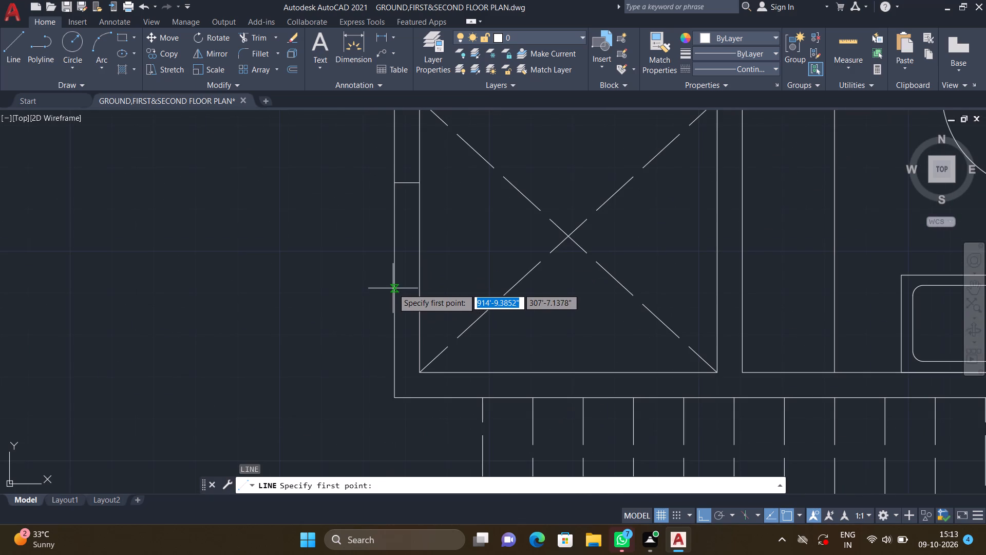
{"action": "scroll", "coordinate": [394, 292], "scroll_direction": "up", "scroll_amount": 1}
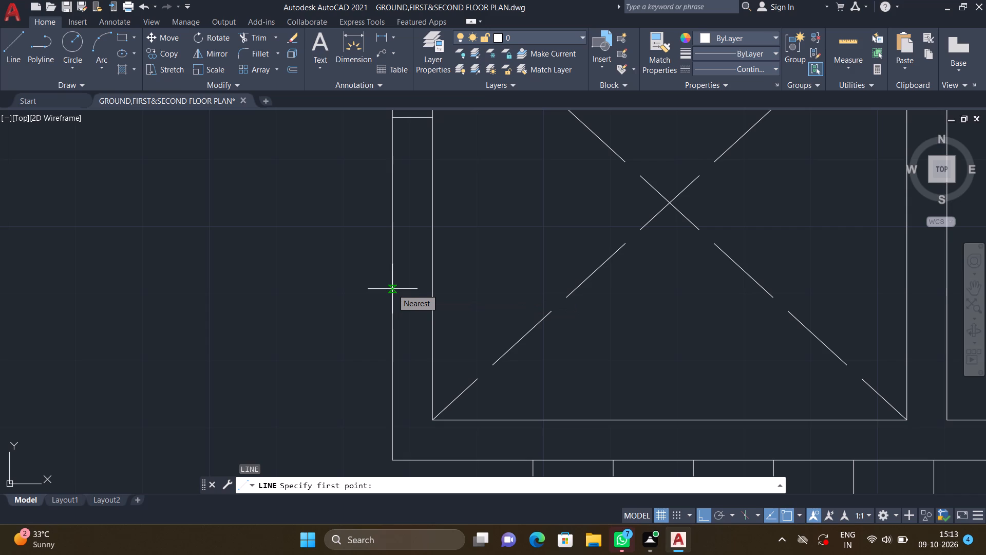
{"action": "left_click", "coordinate": [392, 325]}
{"action": "left_click", "coordinate": [395, 325]}
{"action": "scroll", "coordinate": [418, 322], "scroll_direction": "up", "scroll_amount": 2}
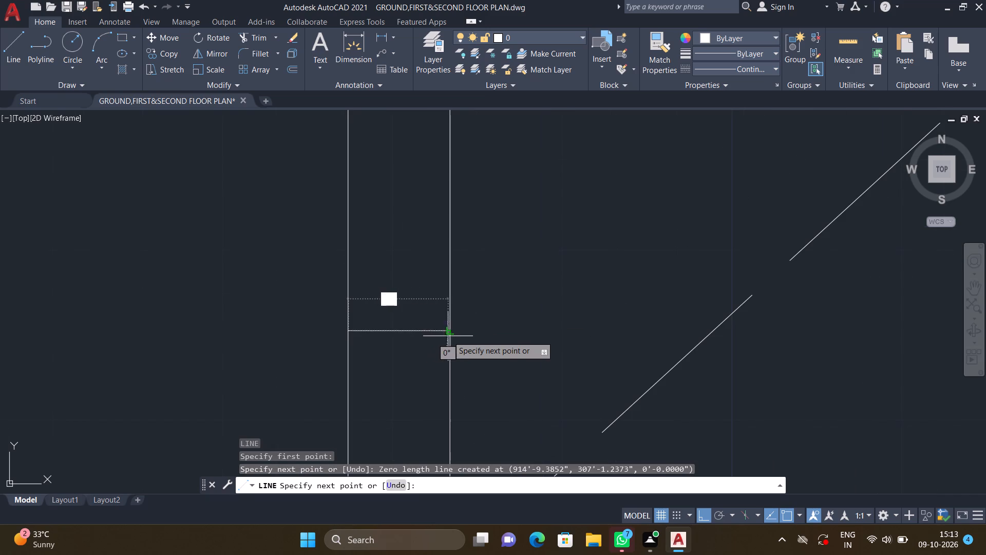
{"action": "left_click", "coordinate": [451, 329]}
{"action": "key", "text": "Return"}
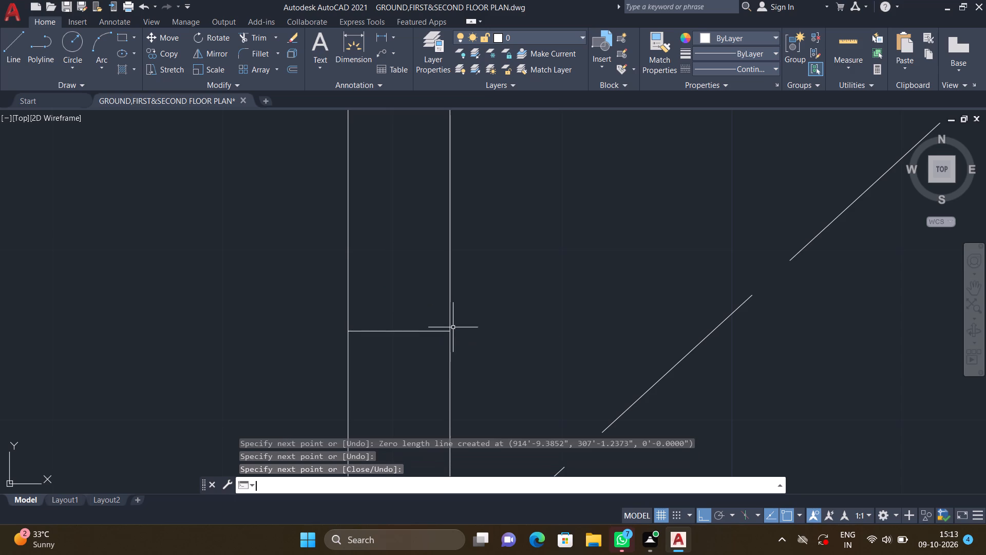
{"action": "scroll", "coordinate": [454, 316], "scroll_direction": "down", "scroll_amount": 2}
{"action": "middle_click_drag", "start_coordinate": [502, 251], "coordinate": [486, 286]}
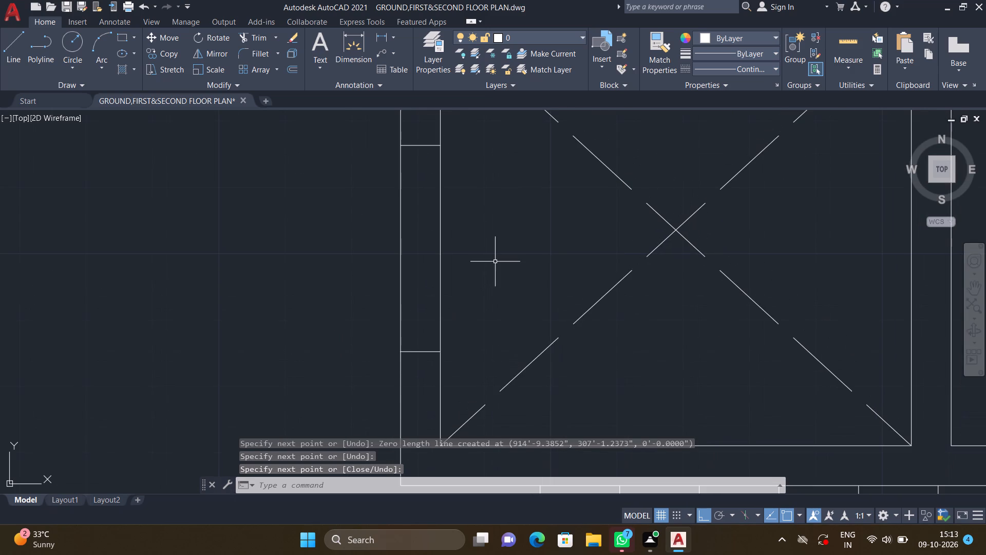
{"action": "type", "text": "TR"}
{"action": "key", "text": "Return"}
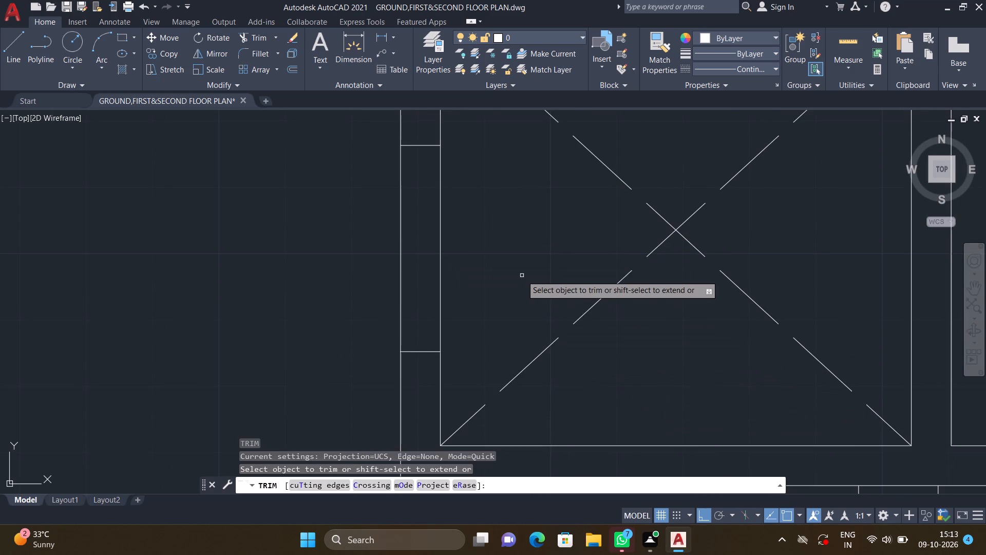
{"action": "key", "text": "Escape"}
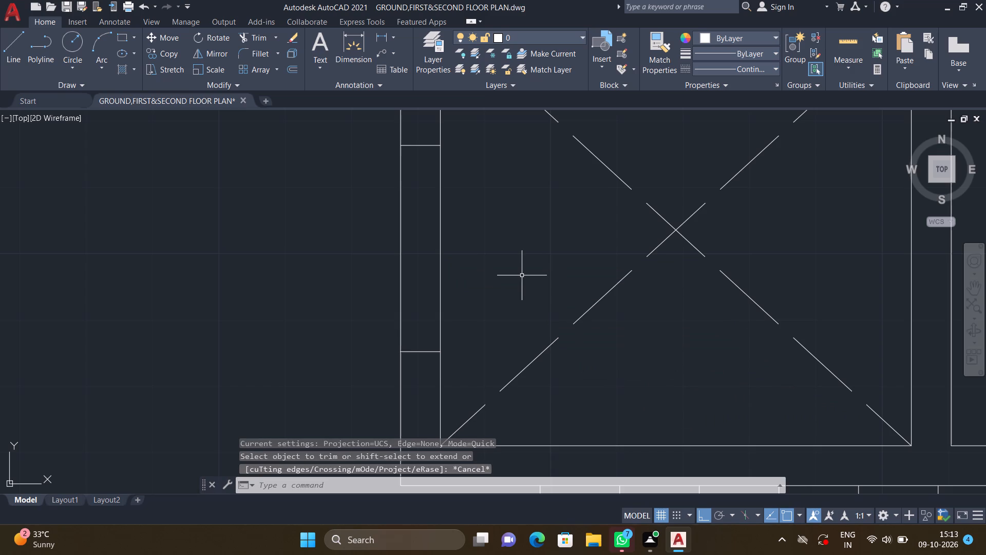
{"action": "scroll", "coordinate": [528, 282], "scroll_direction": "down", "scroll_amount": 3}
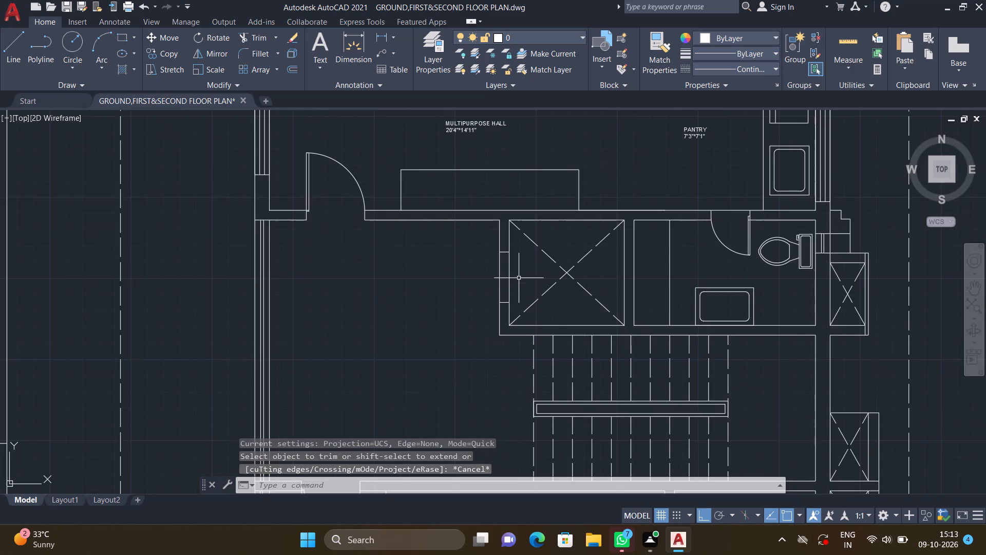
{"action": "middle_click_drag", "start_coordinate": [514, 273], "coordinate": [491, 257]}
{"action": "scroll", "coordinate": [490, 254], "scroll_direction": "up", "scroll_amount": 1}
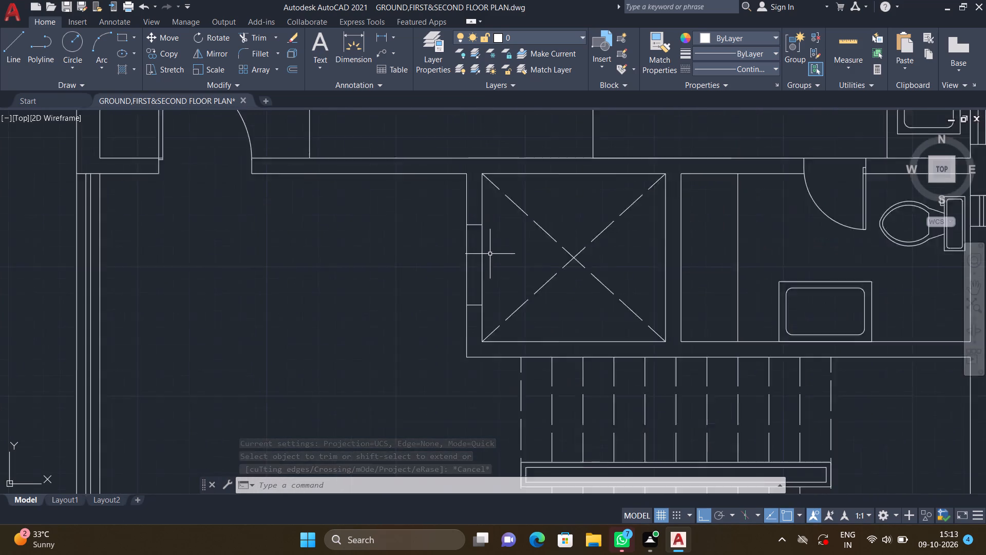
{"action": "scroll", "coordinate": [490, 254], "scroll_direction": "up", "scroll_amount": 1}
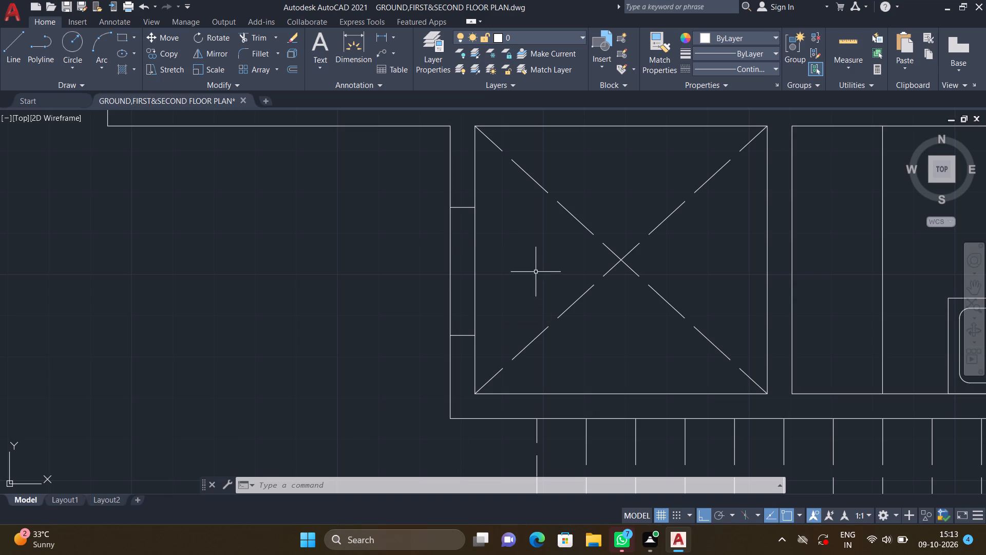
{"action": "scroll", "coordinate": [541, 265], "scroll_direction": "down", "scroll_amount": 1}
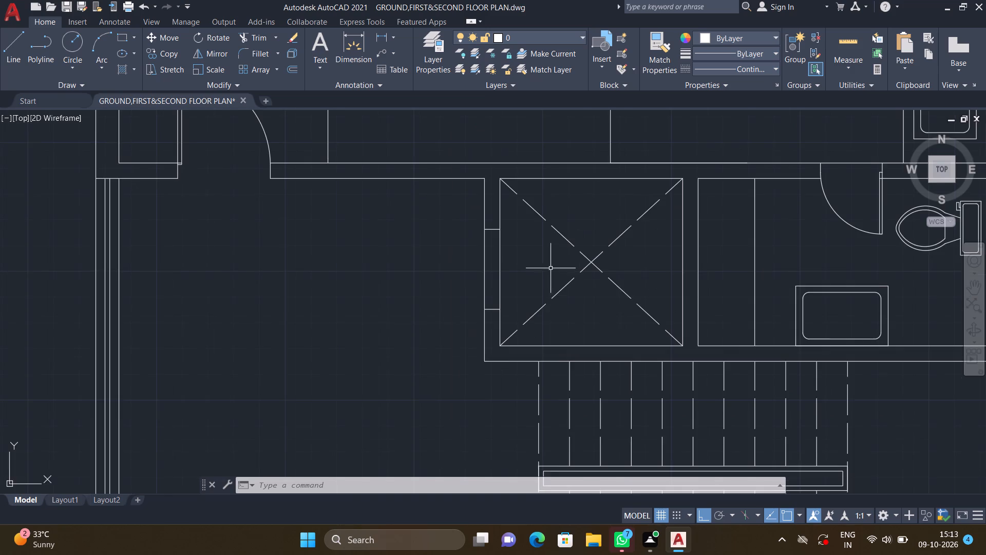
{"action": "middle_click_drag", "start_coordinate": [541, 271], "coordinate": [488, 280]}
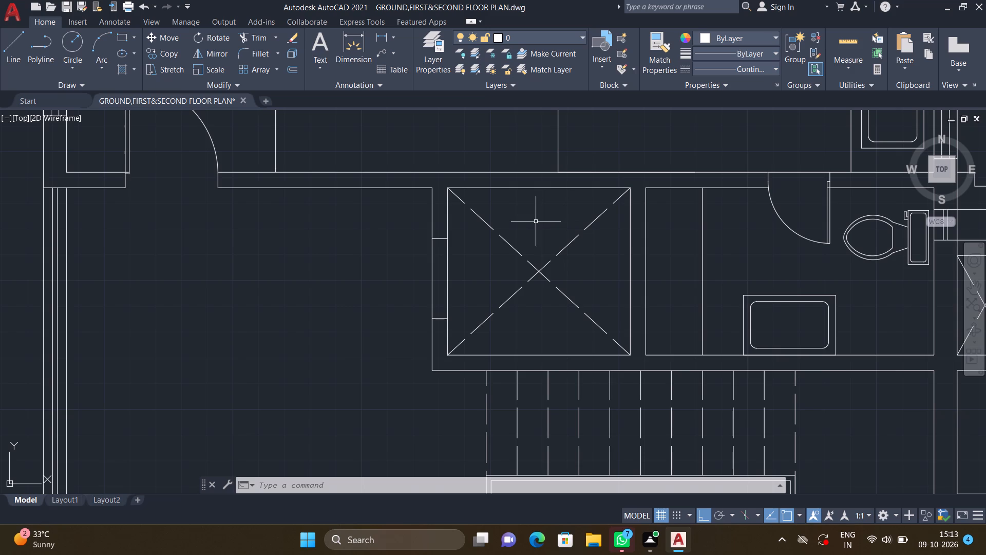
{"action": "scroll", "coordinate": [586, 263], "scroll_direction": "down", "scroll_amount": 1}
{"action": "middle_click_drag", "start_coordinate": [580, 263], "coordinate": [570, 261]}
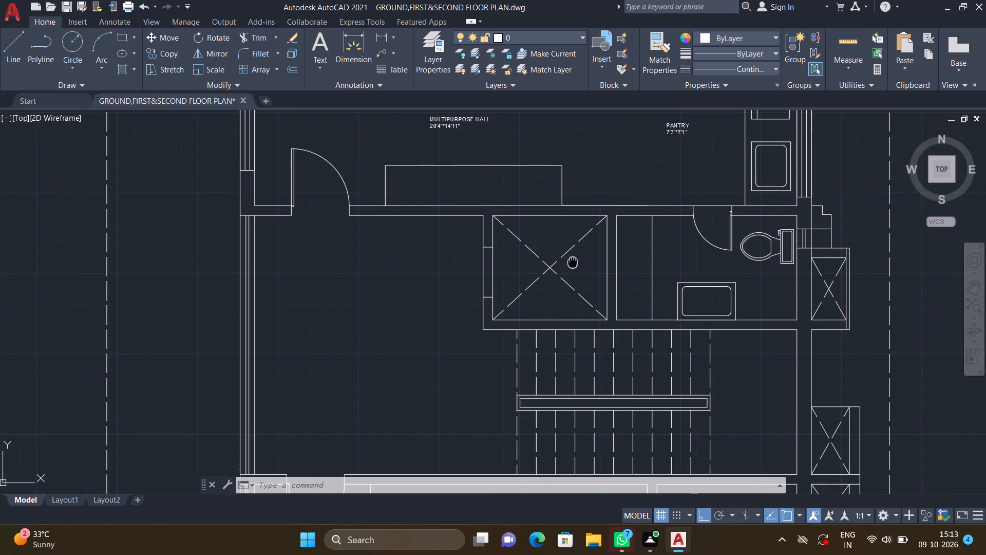
Add a two-line text label reading LIFT and 5'11"*5'5" inside the crossed box beside the toilet room, saving the text.
{"action": "middle_click_drag", "start_coordinate": [570, 261], "coordinate": [560, 260]}
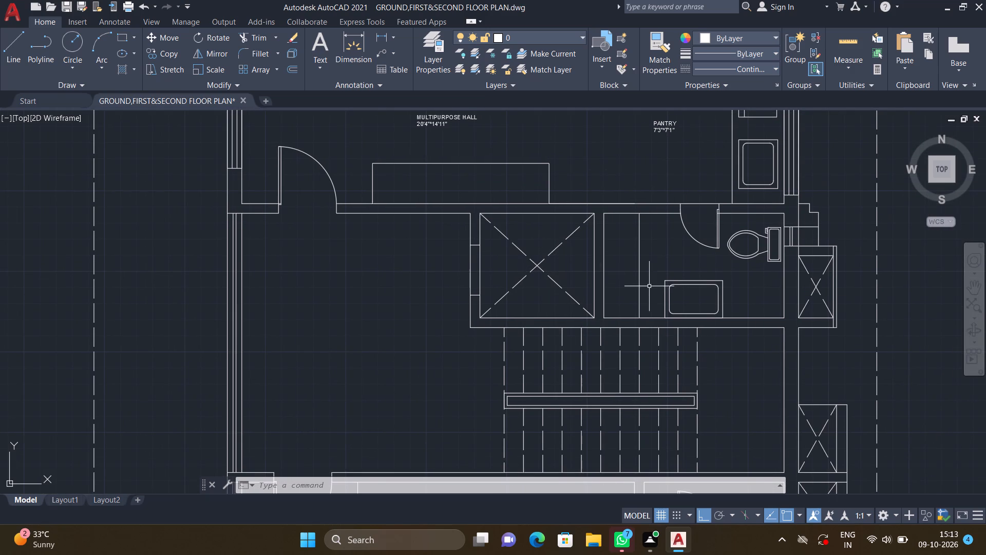
{"action": "middle_click_drag", "start_coordinate": [631, 280], "coordinate": [591, 276]}
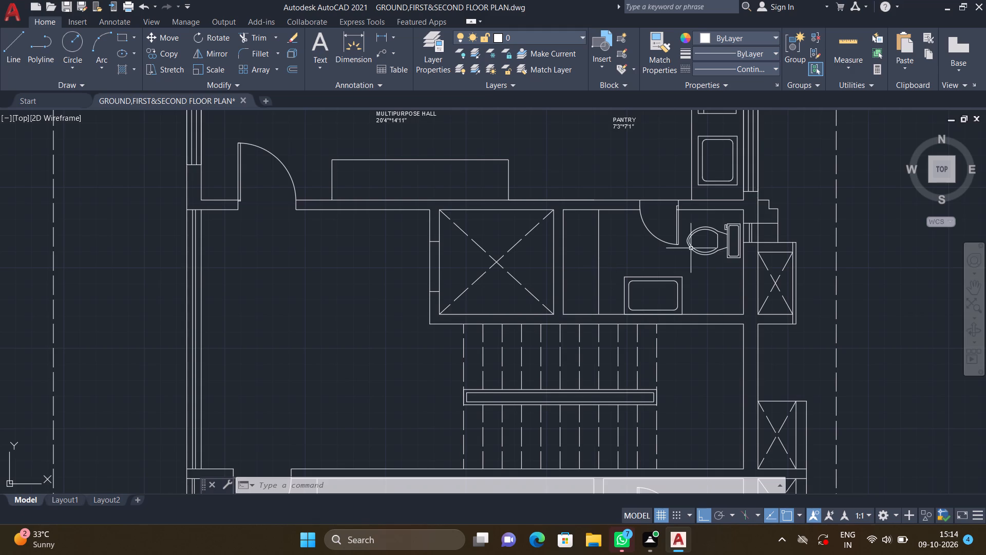
{"action": "middle_click_drag", "start_coordinate": [684, 248], "coordinate": [622, 257]}
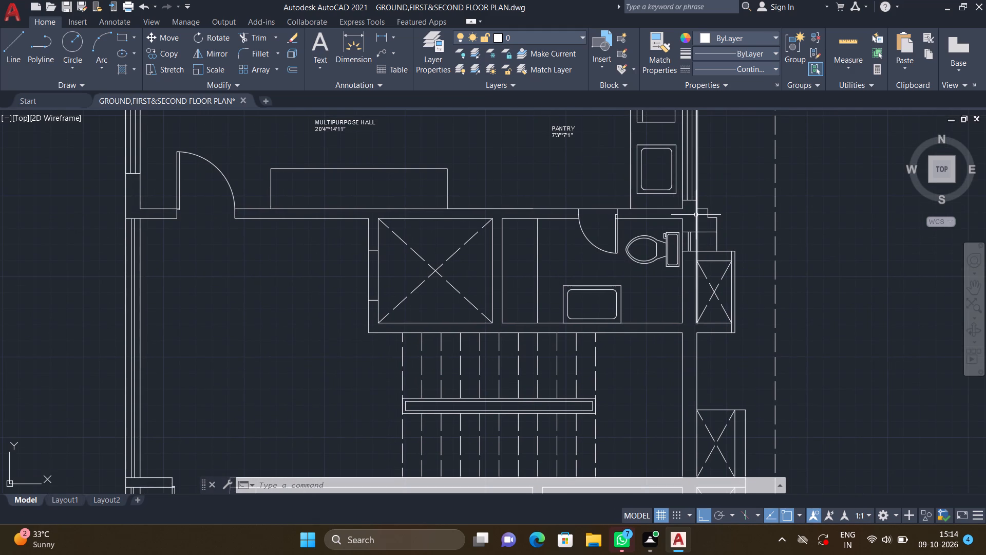
{"action": "middle_click_drag", "start_coordinate": [358, 292], "coordinate": [546, 232]}
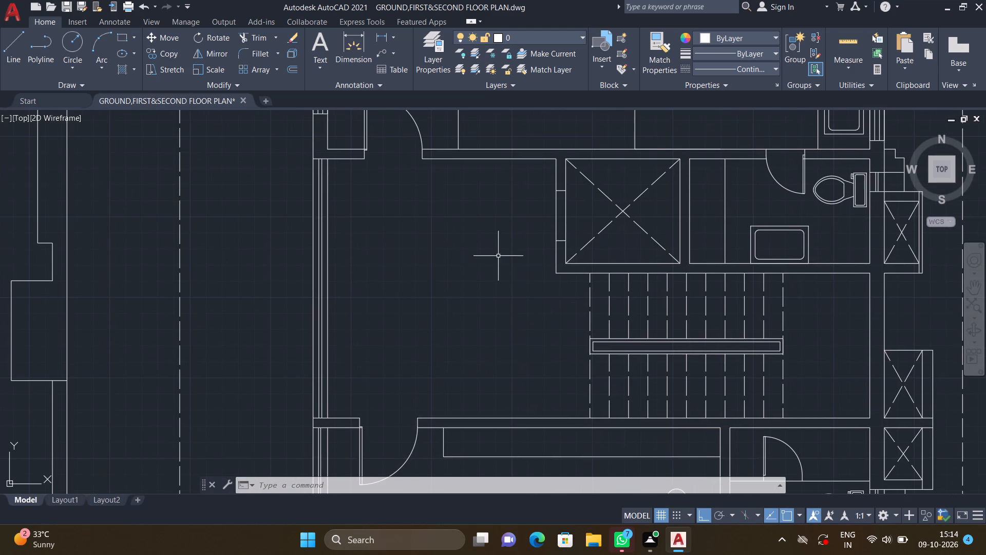
{"action": "middle_click_drag", "start_coordinate": [594, 204], "coordinate": [490, 282]}
{"action": "type", "text": "MT"}
{"action": "key", "text": "Return"}
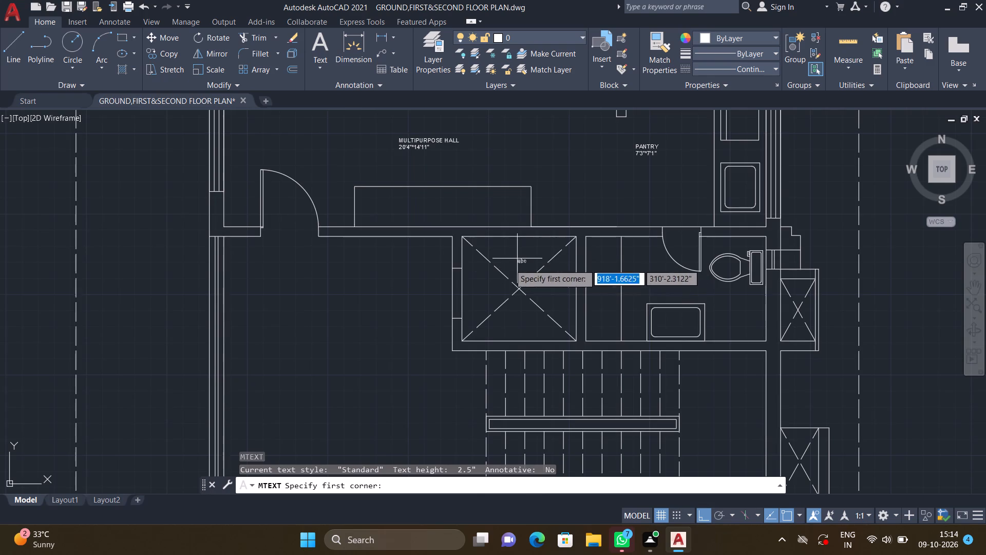
{"action": "scroll", "coordinate": [498, 274], "scroll_direction": "up", "scroll_amount": 1}
{"action": "left_click", "coordinate": [485, 278]}
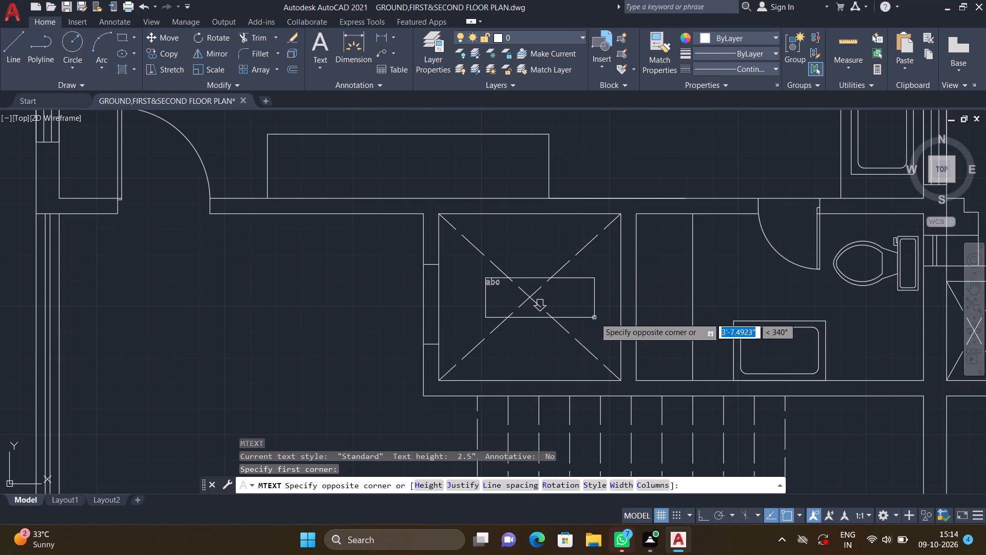
{"action": "left_click", "coordinate": [595, 318]}
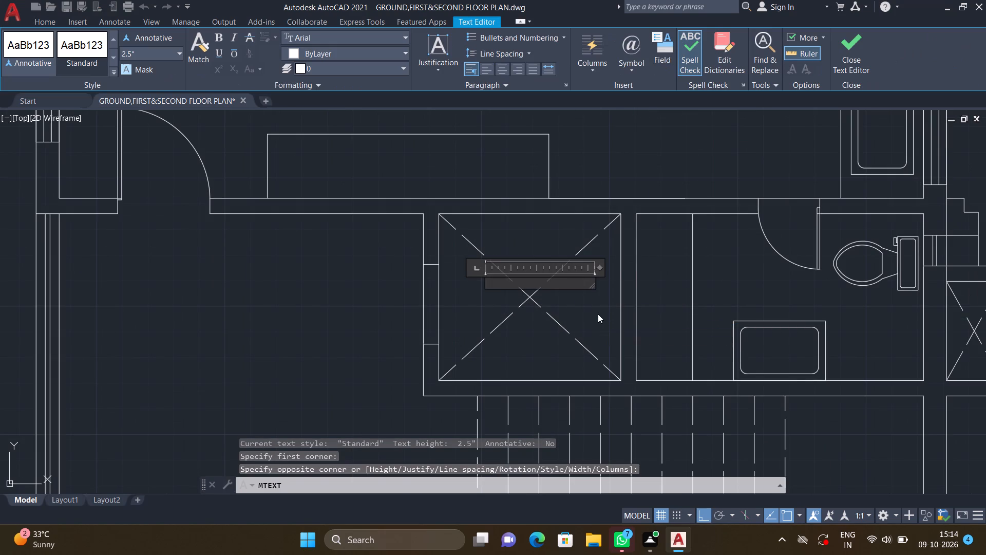
{"action": "type", "text": "LI"}
{"action": "type", "text": "FT"}
{"action": "key", "text": "Return"}
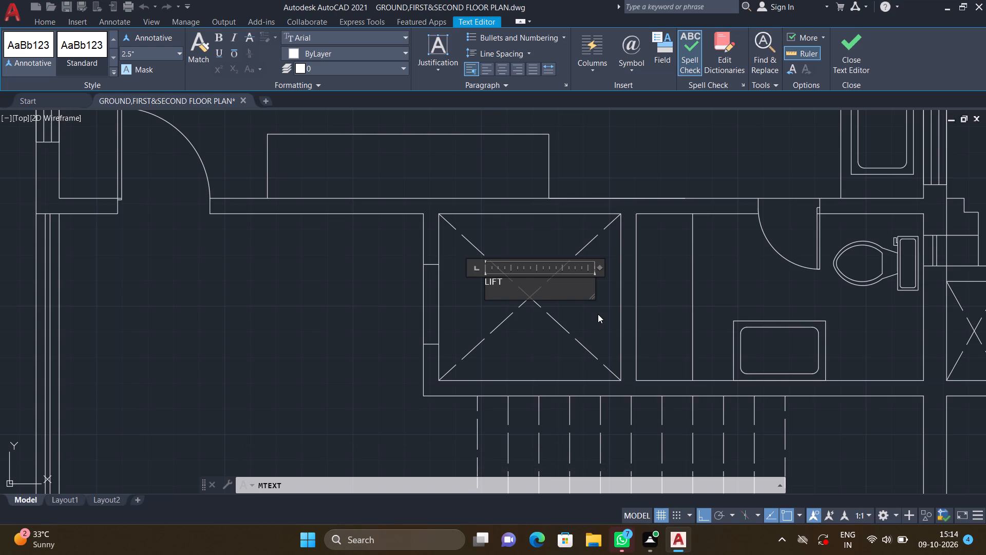
{"action": "type", "text": "5'"}
{"action": "type", "text": "11\""}
{"action": "key", "text": "asterisk"}
{"action": "type", "text": "5'"}
{"action": "type", "text": "5\""}
{"action": "key", "text": "Return"}
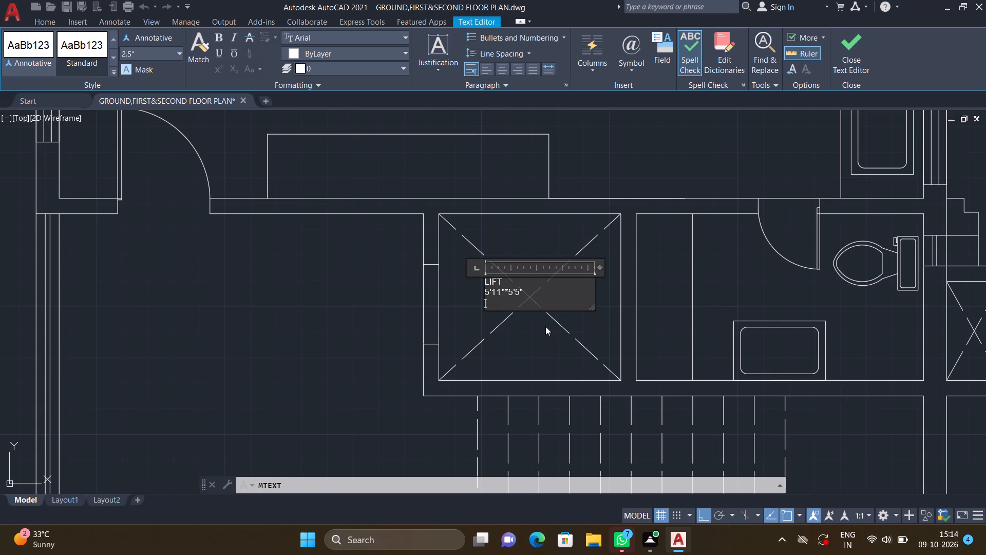
{"action": "key", "text": "Escape"}
{"action": "left_click", "coordinate": [508, 268]}
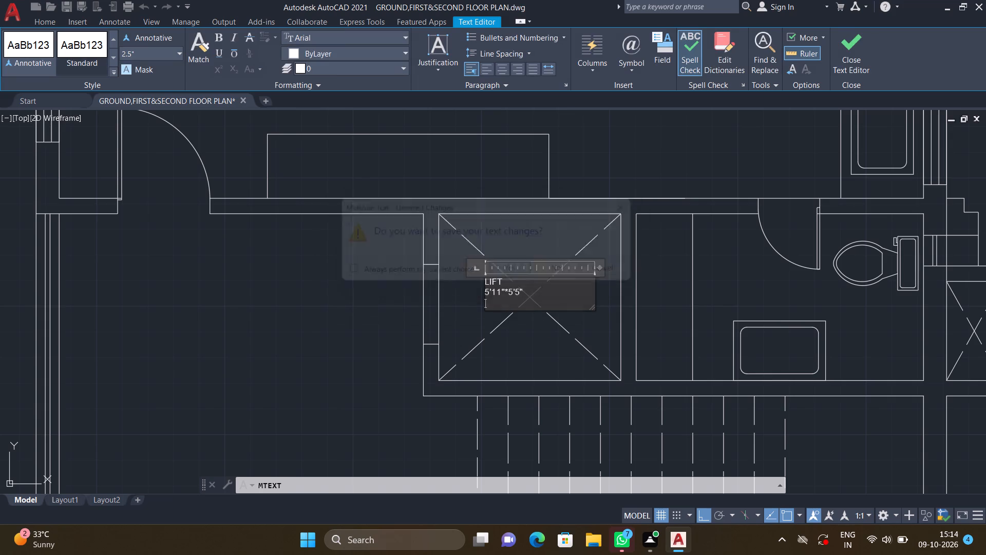
Move the LIFT label with Ortho off so that it sits over the crossing of the box's diagonals.
{"action": "scroll", "coordinate": [512, 291], "scroll_direction": "up", "scroll_amount": 2}
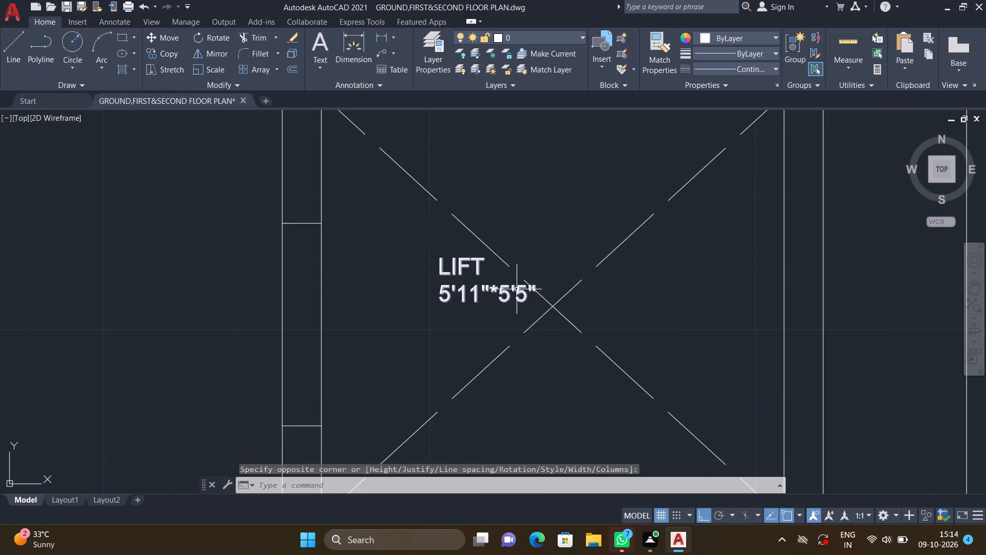
{"action": "key", "text": "m"}
{"action": "key", "text": "Return"}
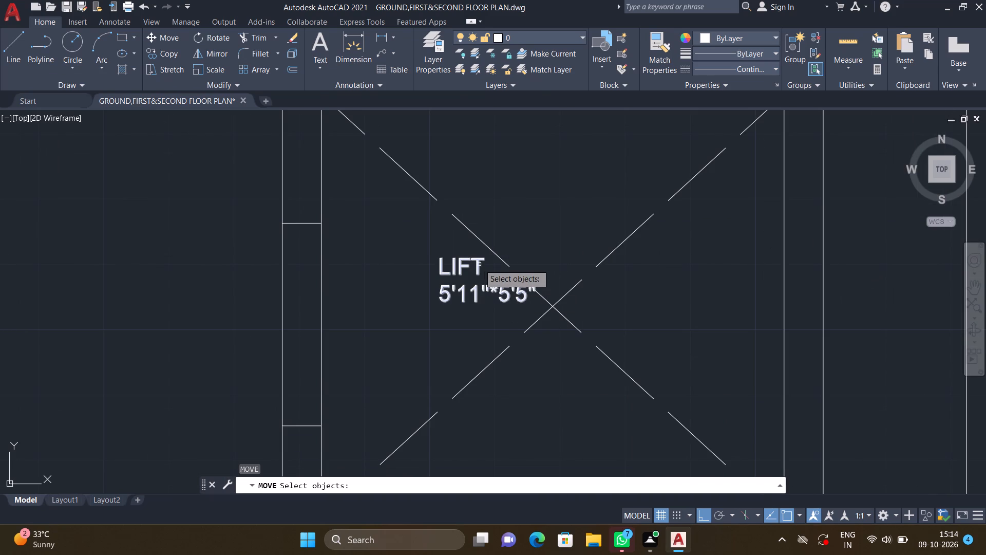
{"action": "left_click", "coordinate": [480, 258]}
{"action": "key", "text": "Return"}
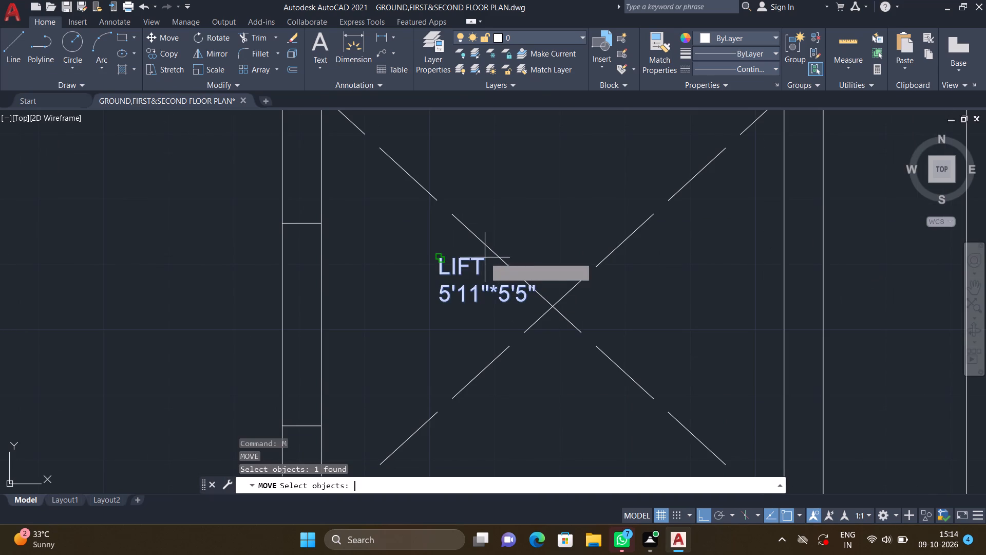
{"action": "left_click", "coordinate": [440, 257]}
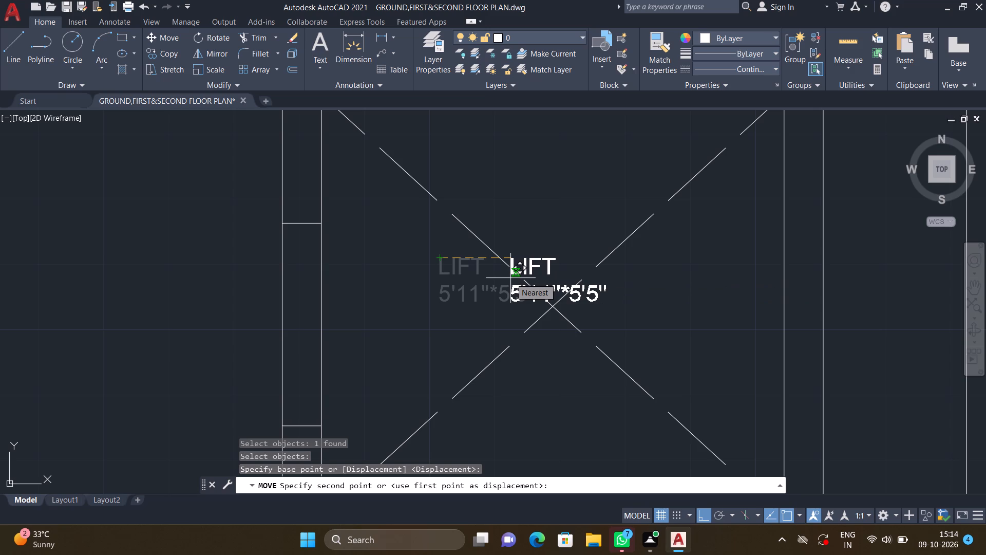
{"action": "key", "text": "F8"}
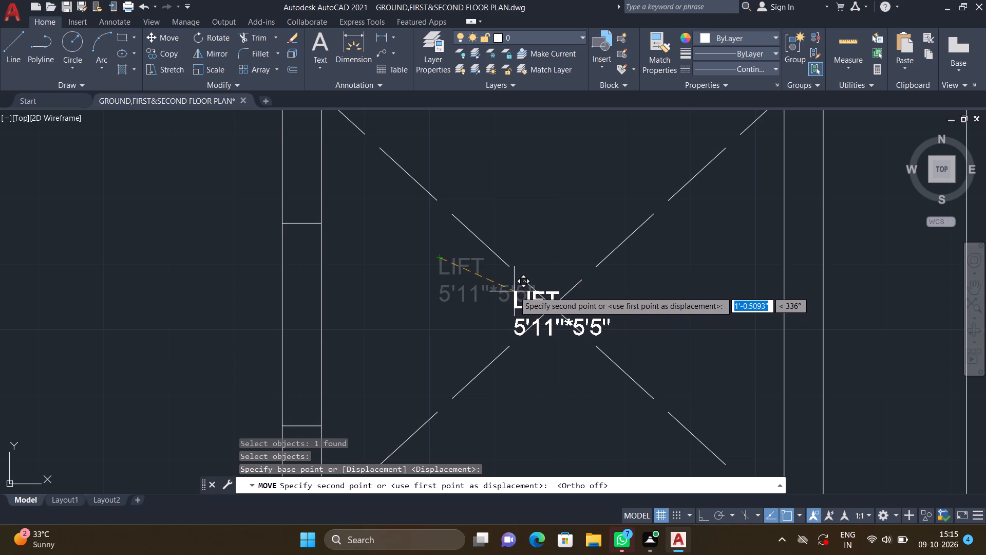
{"action": "left_click", "coordinate": [514, 291]}
Add a two-line text label reading TOILET and 8'10"*5'5" in the toilet room beside the lift, saving the text.
{"action": "scroll", "coordinate": [591, 317], "scroll_direction": "down", "scroll_amount": 3}
{"action": "middle_click_drag", "start_coordinate": [552, 355], "coordinate": [537, 329]}
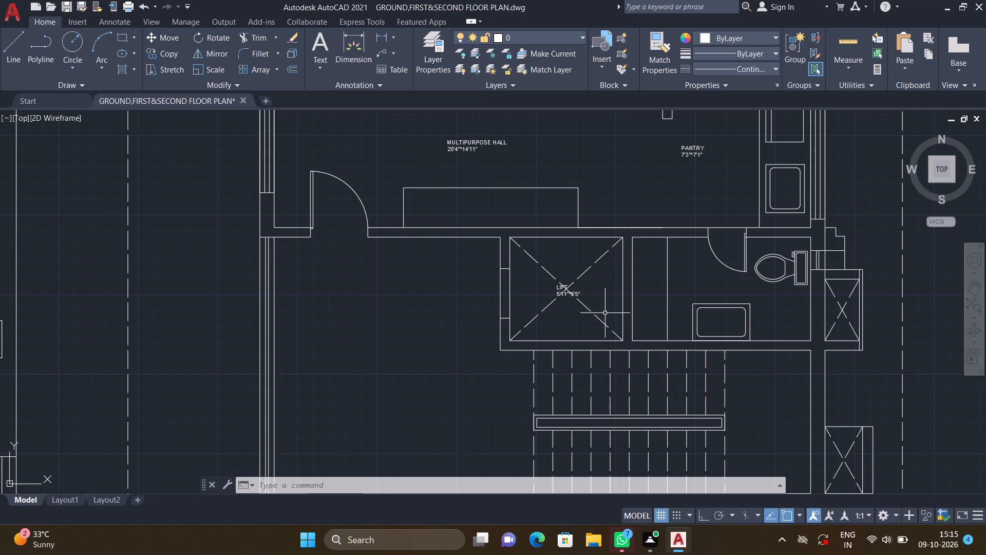
{"action": "middle_click_drag", "start_coordinate": [695, 303], "coordinate": [631, 266]}
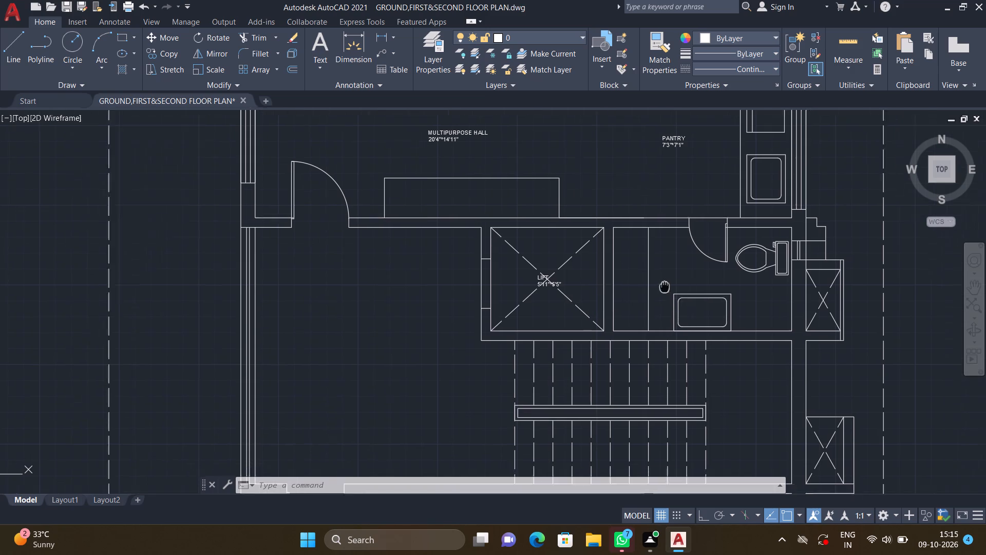
{"action": "middle_click_drag", "start_coordinate": [631, 266], "coordinate": [614, 260]}
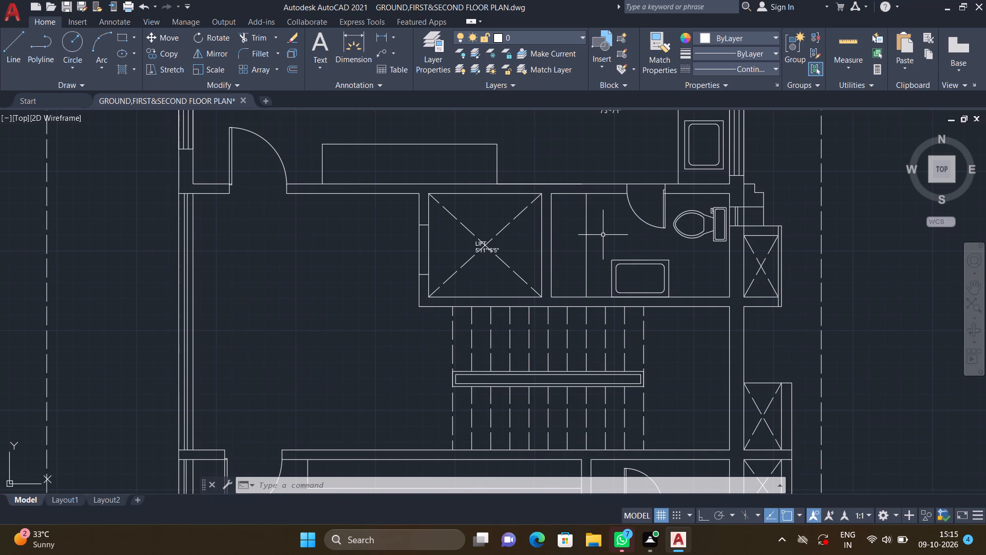
{"action": "scroll", "coordinate": [625, 241], "scroll_direction": "down", "scroll_amount": 2}
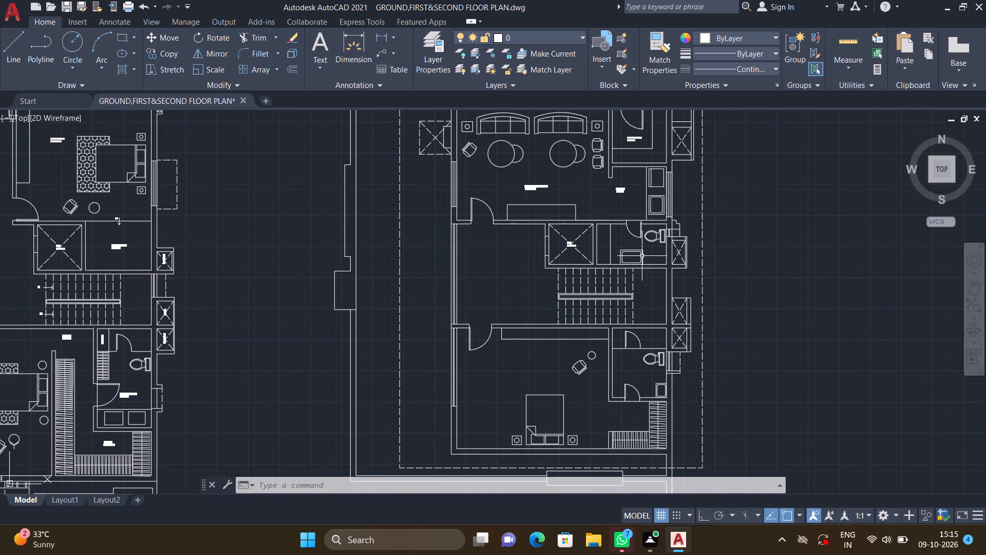
{"action": "middle_click_drag", "start_coordinate": [644, 249], "coordinate": [577, 247]}
{"action": "scroll", "coordinate": [564, 234], "scroll_direction": "up", "scroll_amount": 2}
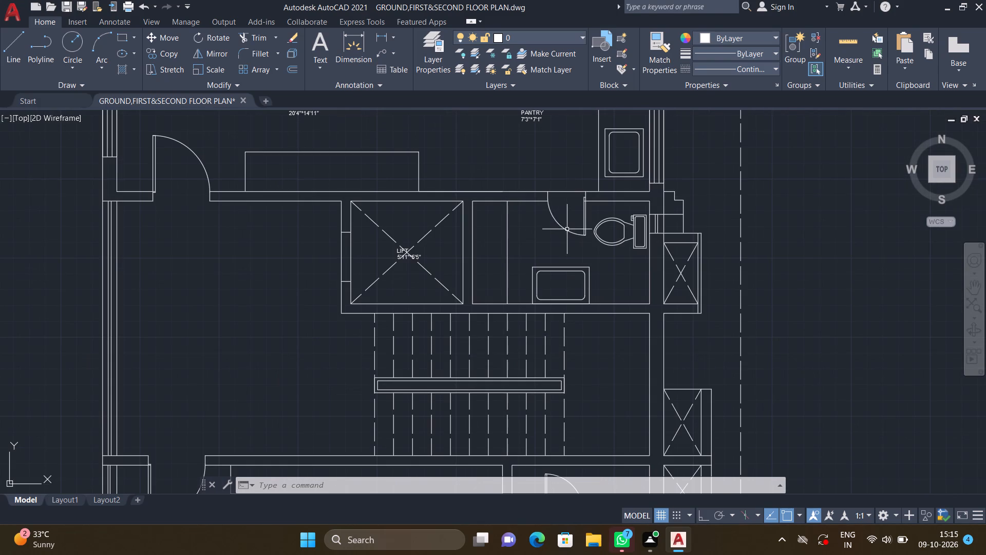
{"action": "scroll", "coordinate": [552, 251], "scroll_direction": "up", "scroll_amount": 2}
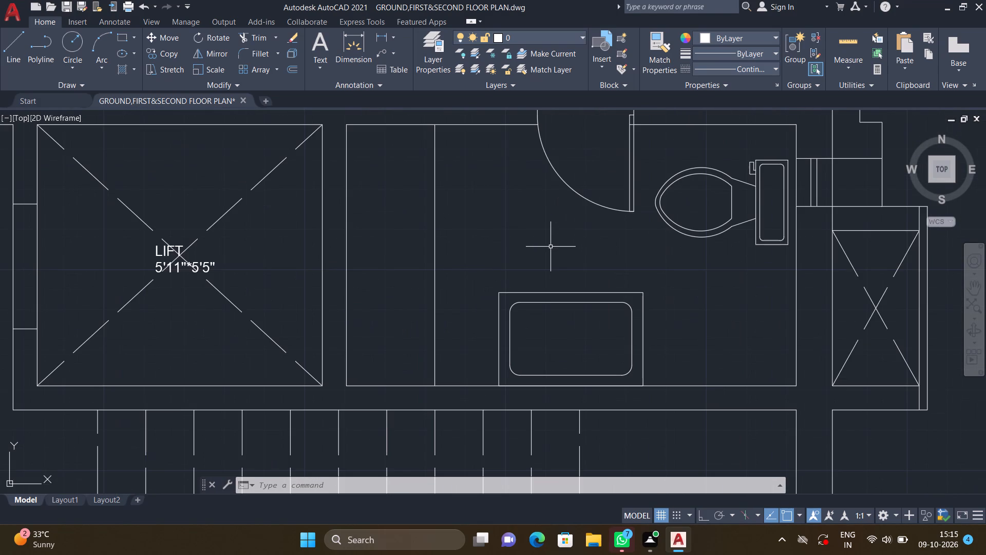
{"action": "type", "text": "MT"}
{"action": "key", "text": "Return"}
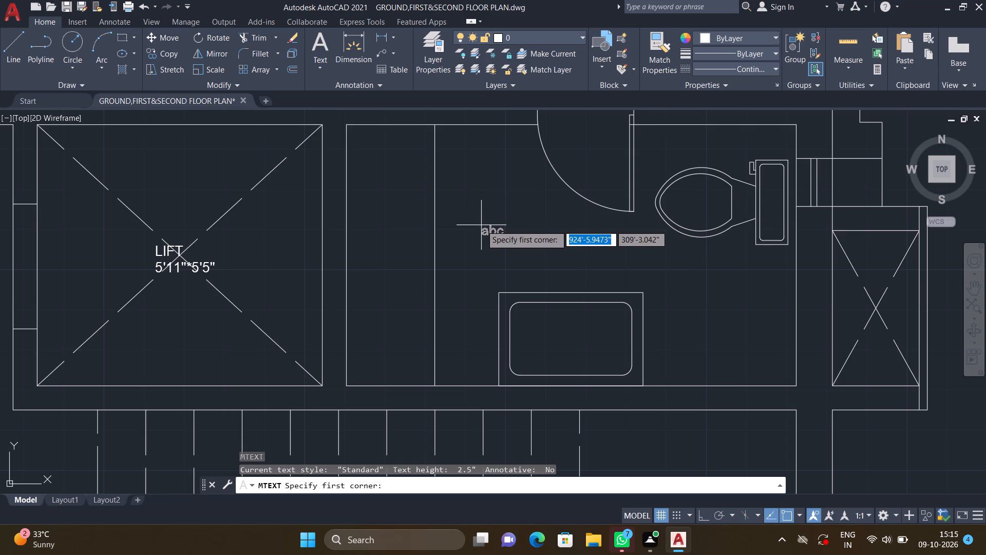
{"action": "left_click_drag", "start_coordinate": [481, 225], "coordinate": [486, 232]}
{"action": "left_click", "coordinate": [657, 275]}
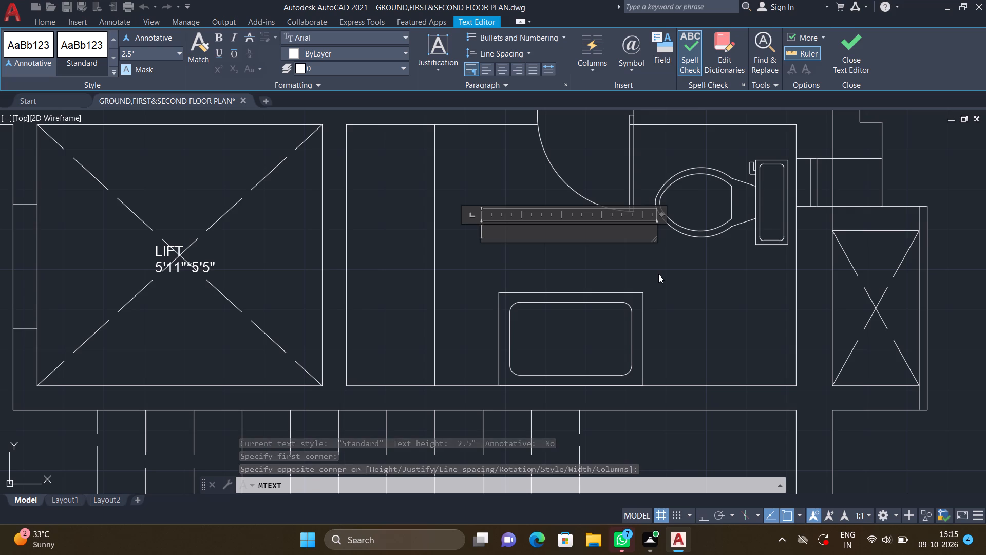
{"action": "type", "text": "TOILET"}
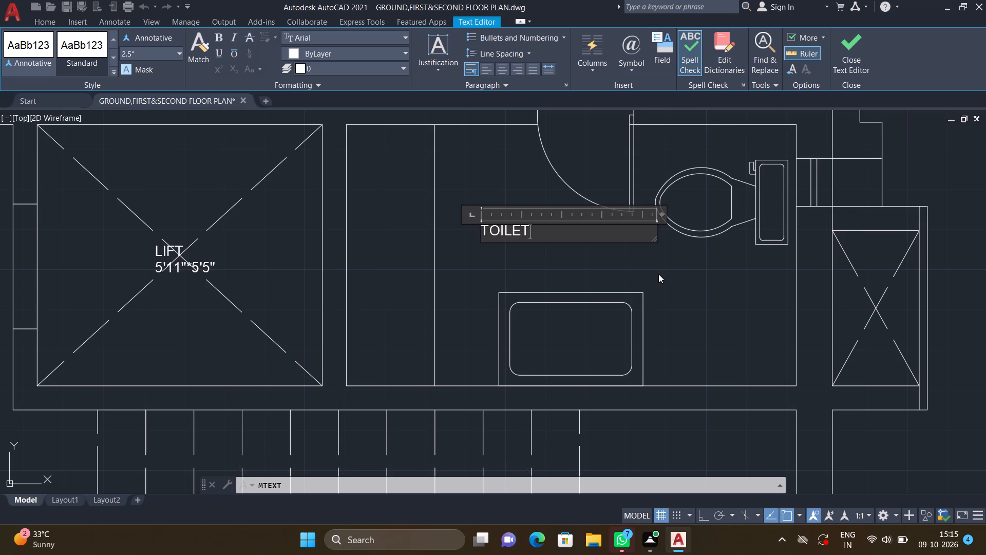
{"action": "key", "text": "Return"}
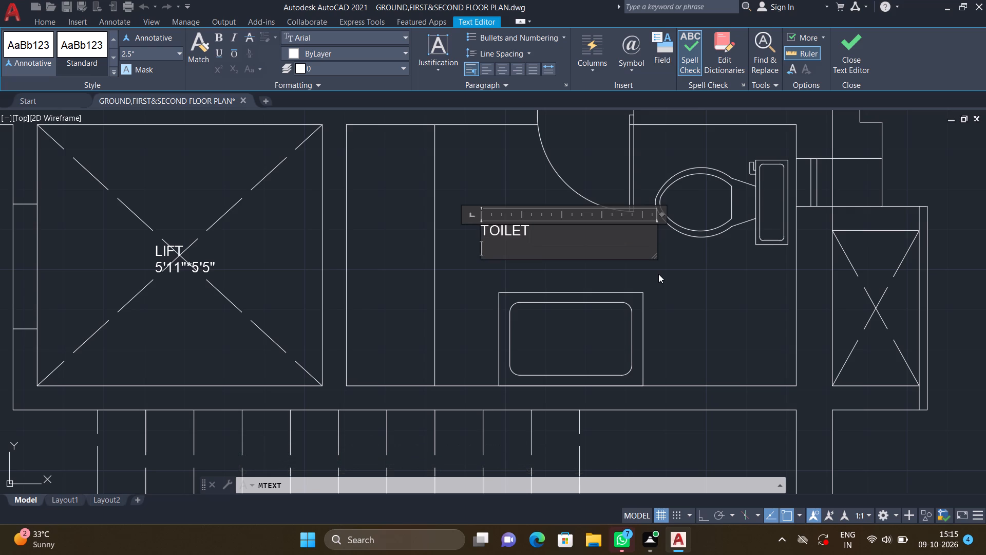
{"action": "type", "text": "8'"}
{"action": "type", "text": "10"}
{"action": "key", "text": "shift+quotedbl"}
{"action": "key", "text": "asterisk"}
{"action": "type", "text": "5'"}
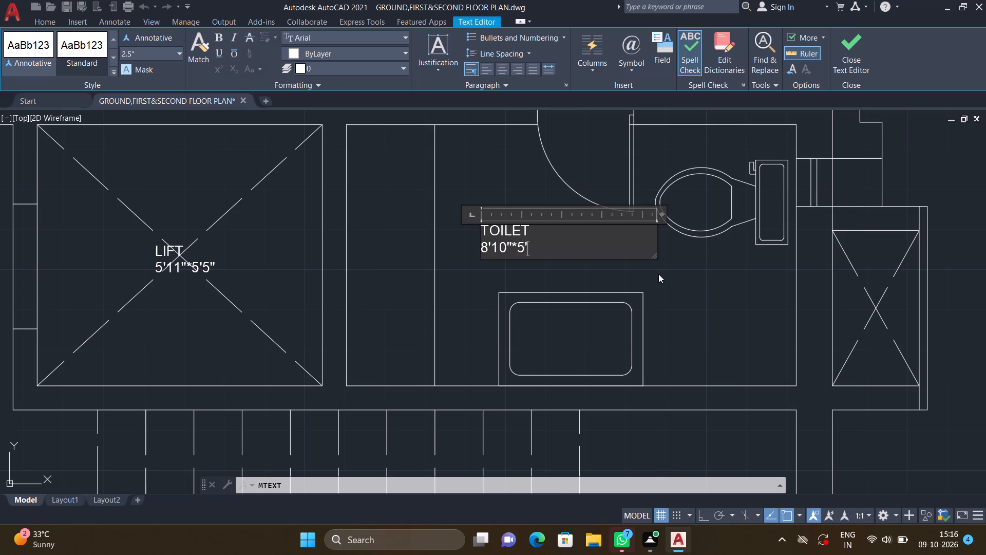
{"action": "type", "text": "5\""}
{"action": "key", "text": "Return"}
{"action": "key", "text": "Escape"}
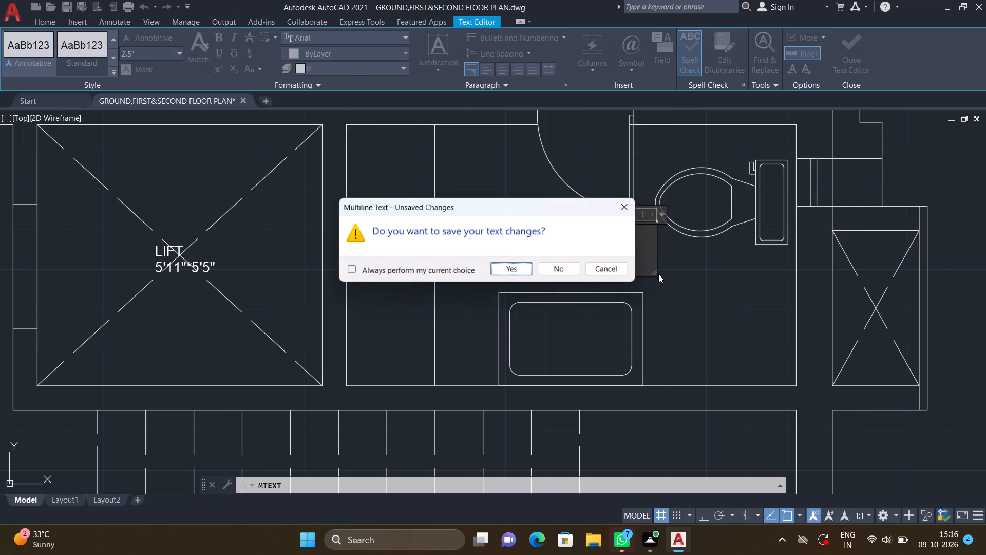
{"action": "double_click", "coordinate": [510, 272]}
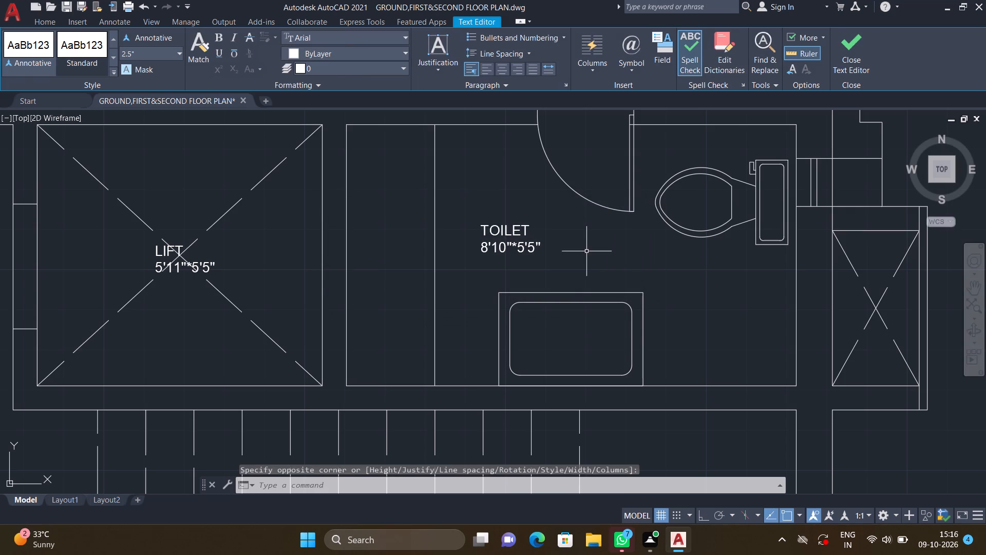
Move the TOILET label so that it sits just above the washbasin, below the door swing.
{"action": "key", "text": "m"}
{"action": "key", "text": "Return"}
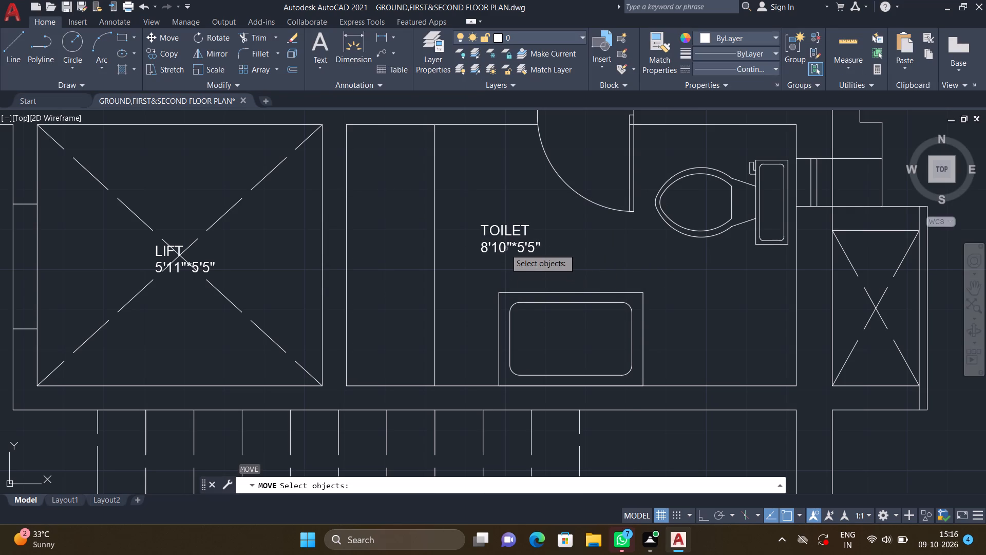
{"action": "left_click", "coordinate": [506, 247]}
{"action": "key", "text": "Return"}
{"action": "scroll", "coordinate": [468, 231], "scroll_direction": "up", "scroll_amount": 1}
{"action": "left_click", "coordinate": [482, 219]}
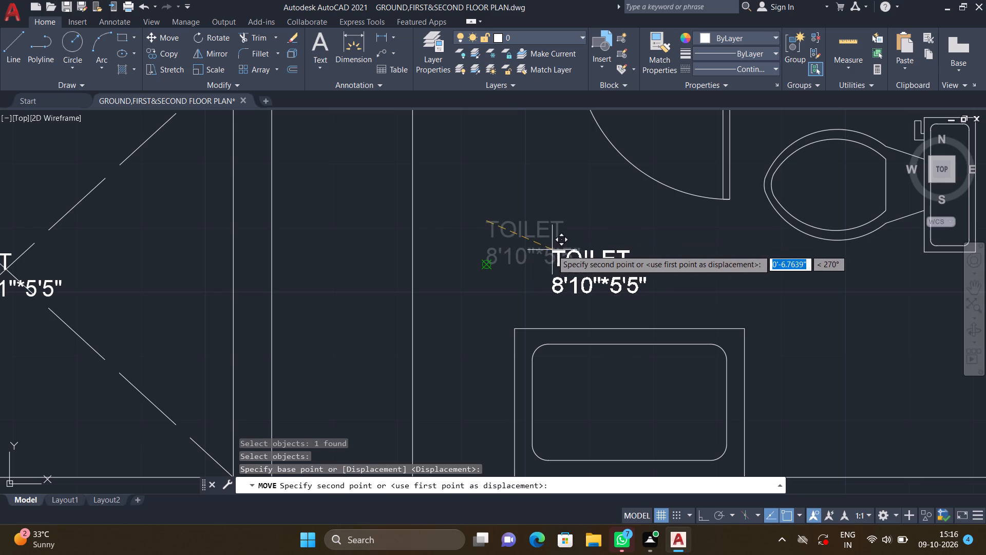
{"action": "double_click", "coordinate": [552, 250]}
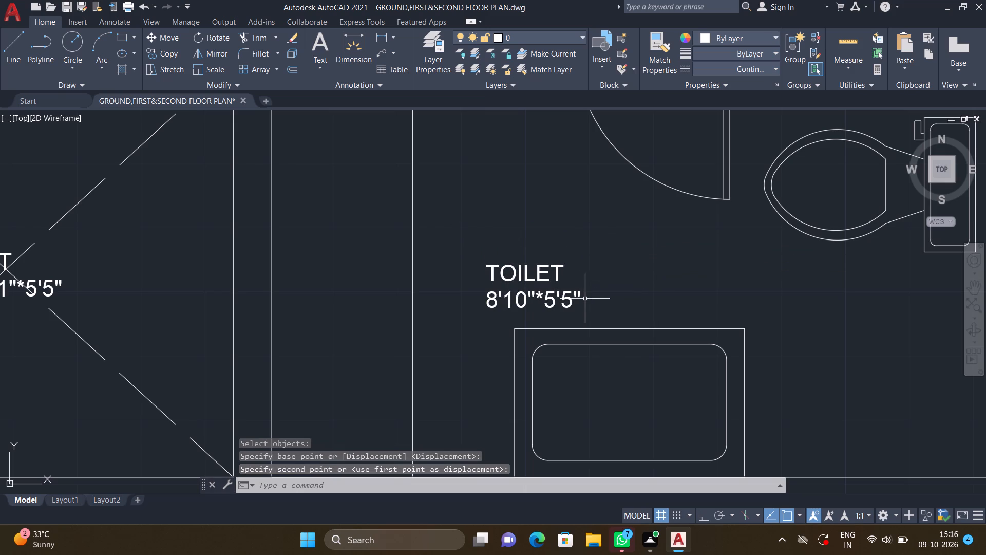
{"action": "key", "text": "m"}
{"action": "key", "text": "Return"}
{"action": "left_click", "coordinate": [567, 304]}
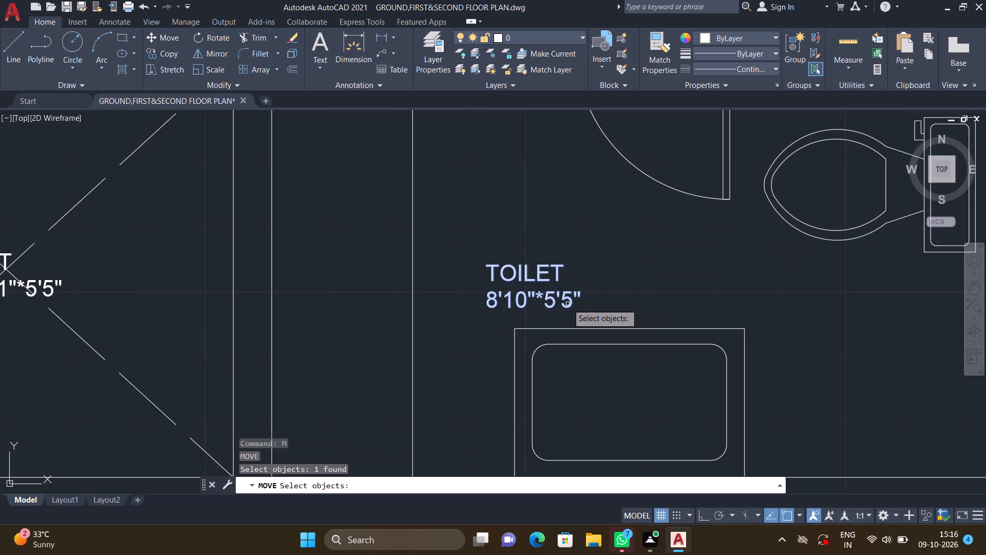
{"action": "key", "text": "Return"}
{"action": "scroll", "coordinate": [480, 265], "scroll_direction": "up", "scroll_amount": 1}
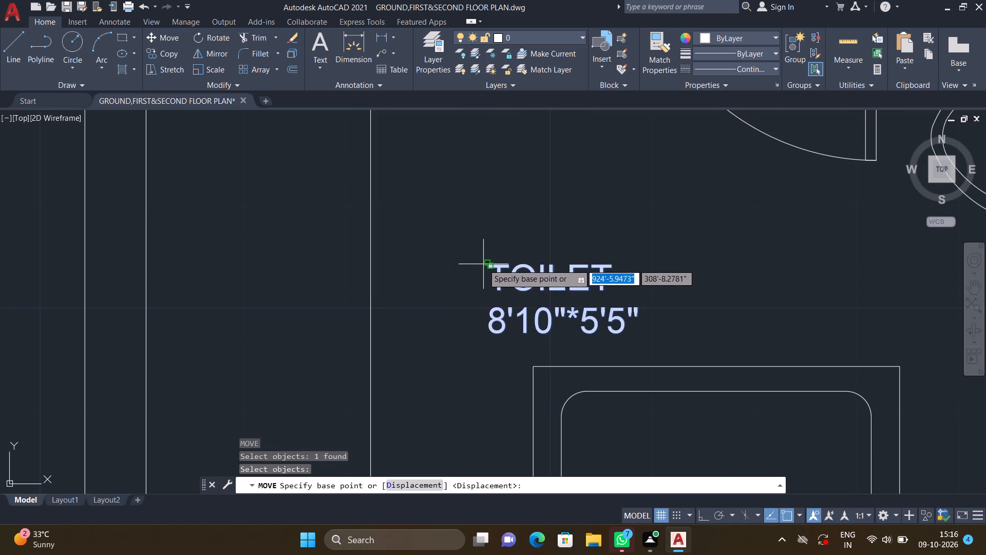
{"action": "left_click", "coordinate": [492, 265]}
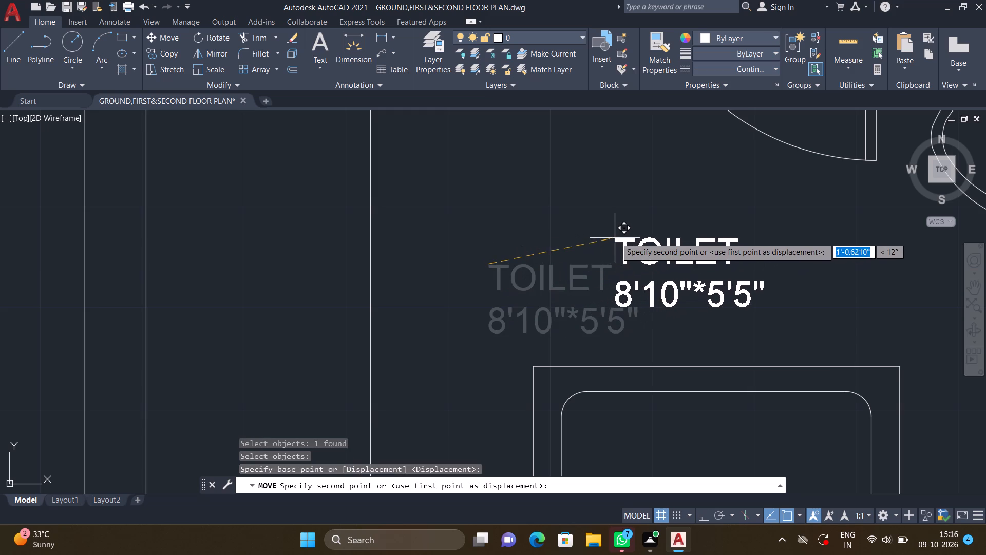
{"action": "left_click", "coordinate": [618, 237]}
Add a two-line text label reading LOBBY and 11'10"*13'5" in the open space west of the staircase, saving the text.
{"action": "scroll", "coordinate": [648, 279], "scroll_direction": "down", "scroll_amount": 3}
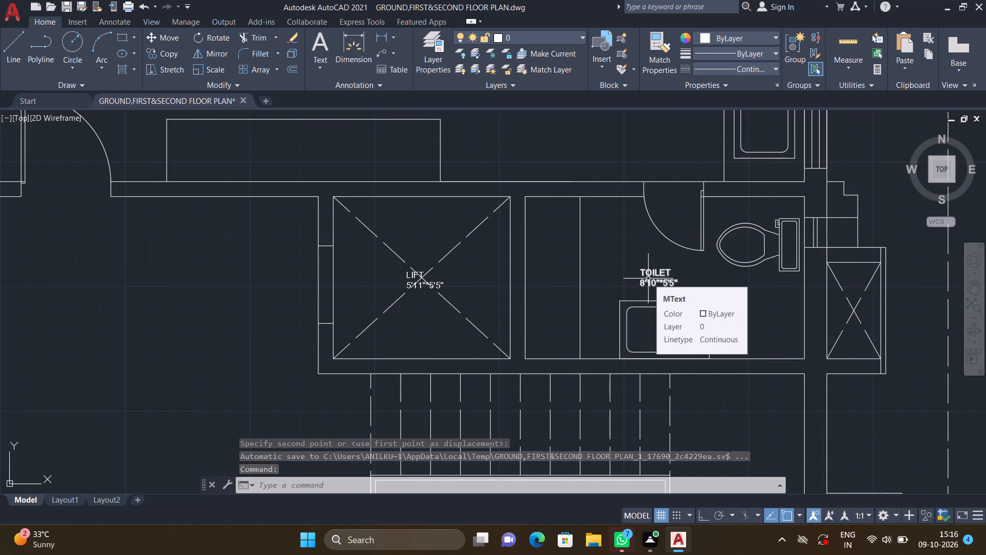
{"action": "scroll", "coordinate": [633, 273], "scroll_direction": "down", "scroll_amount": 2}
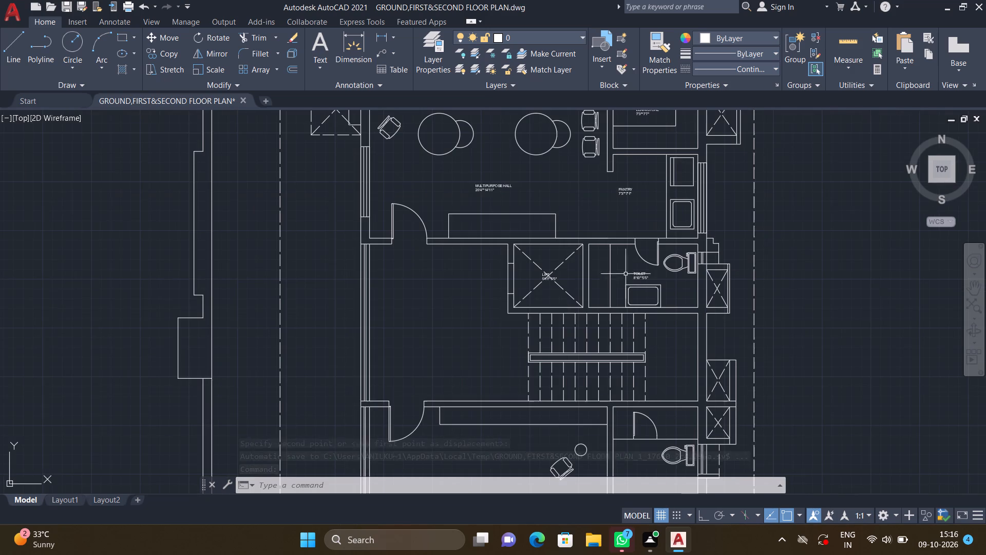
{"action": "middle_click_drag", "start_coordinate": [527, 309], "coordinate": [541, 287]}
{"action": "middle_click_drag", "start_coordinate": [413, 300], "coordinate": [458, 286]}
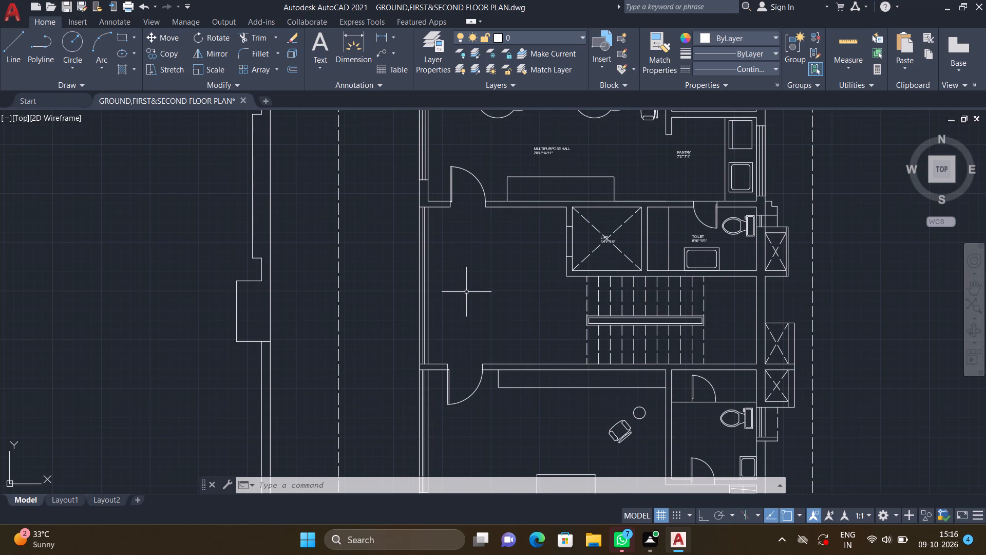
{"action": "type", "text": "MT"}
{"action": "key", "text": "Return"}
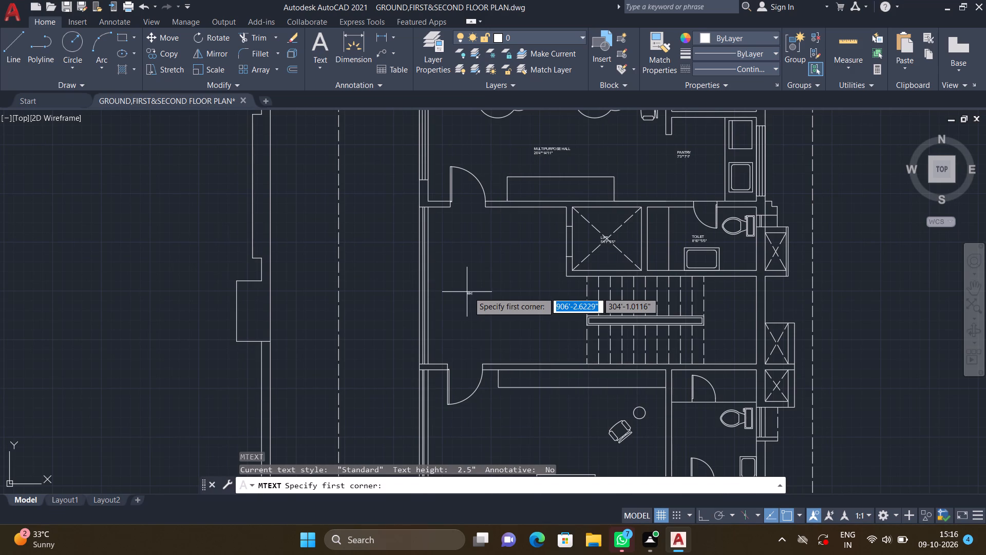
{"action": "scroll", "coordinate": [479, 304], "scroll_direction": "up", "scroll_amount": 1}
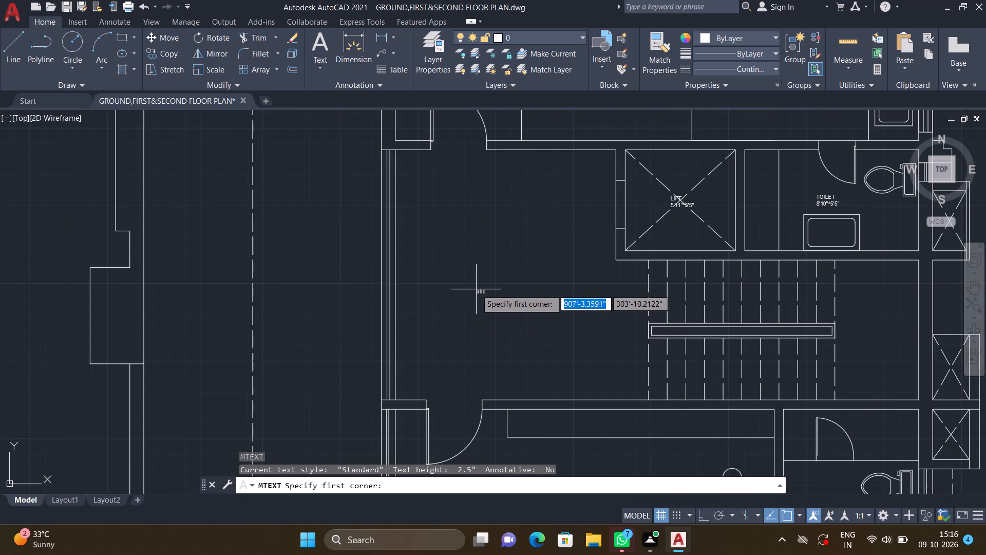
{"action": "left_click", "coordinate": [460, 275]}
{"action": "double_click", "coordinate": [585, 323]}
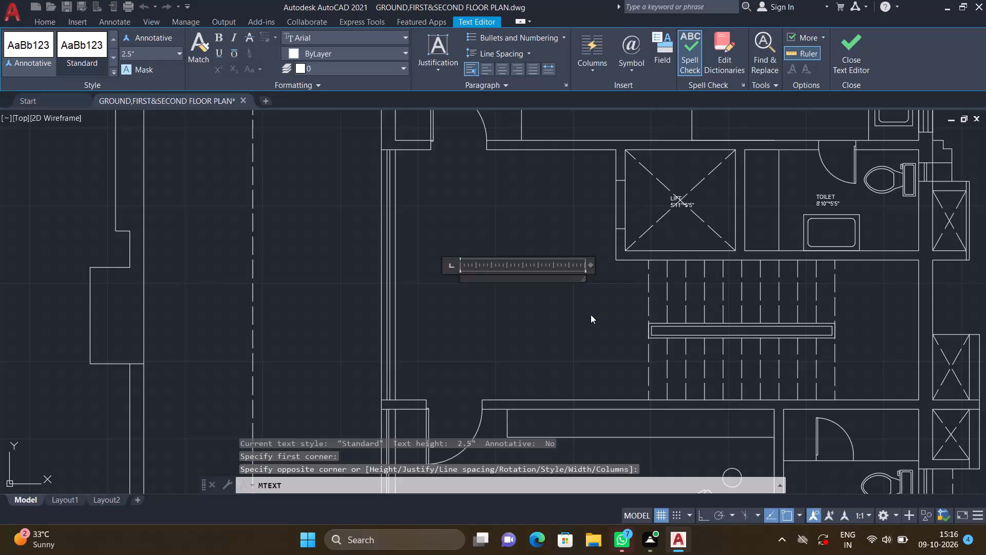
{"action": "type", "text": "LOBBY"}
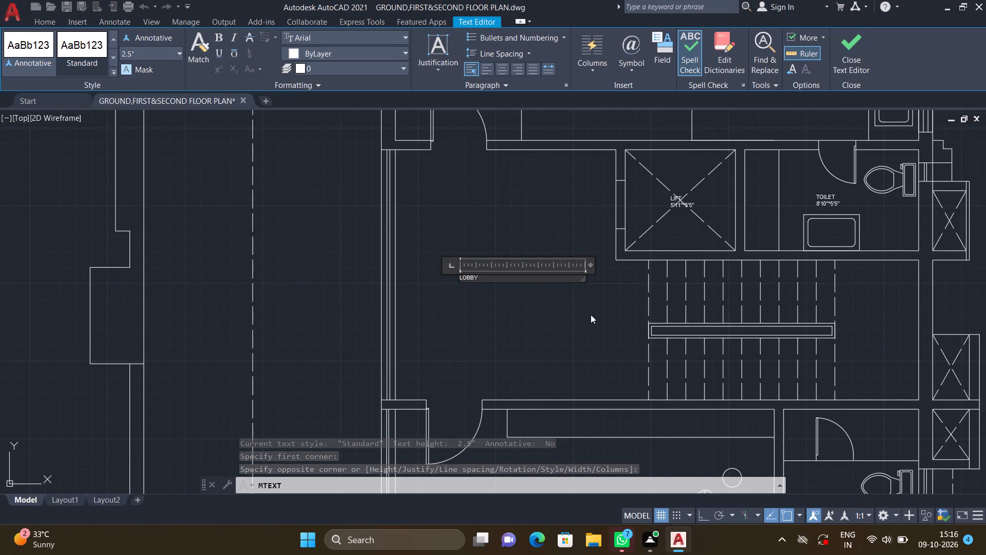
{"action": "key", "text": "Return"}
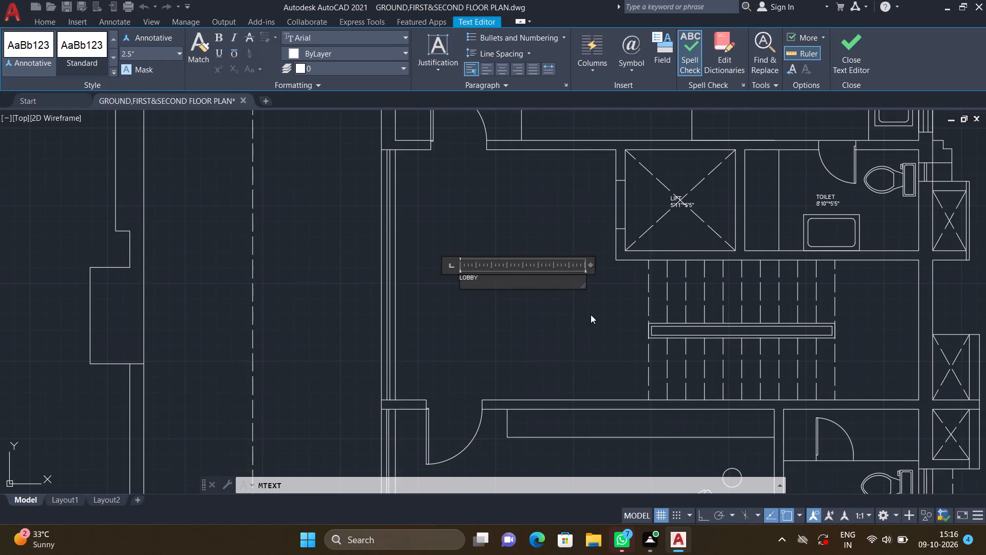
{"action": "type", "text": "11'"}
{"action": "type", "text": "10\"*"}
{"action": "type", "text": "13'"}
{"action": "key", "text": "5"}
{"action": "key", "text": "shift+quotedbl"}
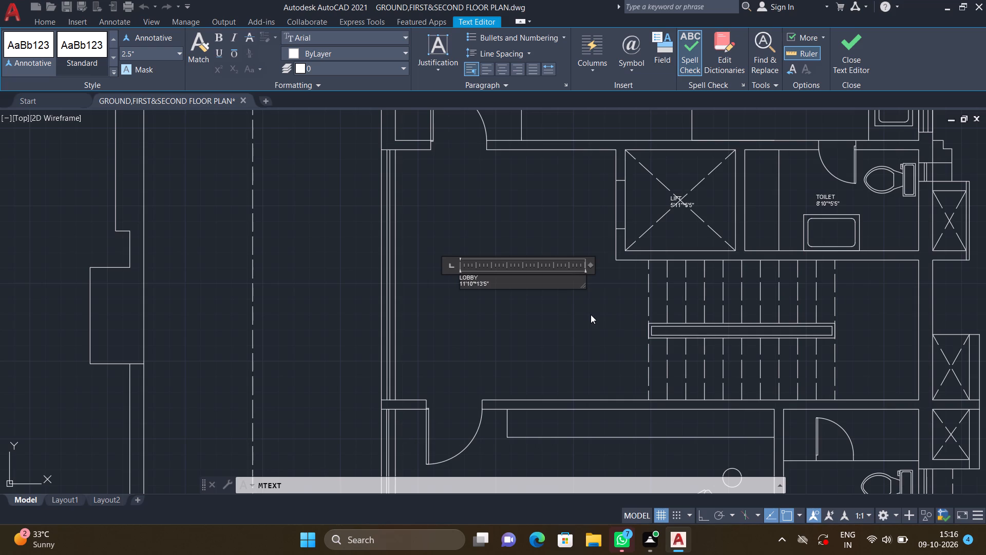
{"action": "key", "text": "Return"}
{"action": "key", "text": "Escape"}
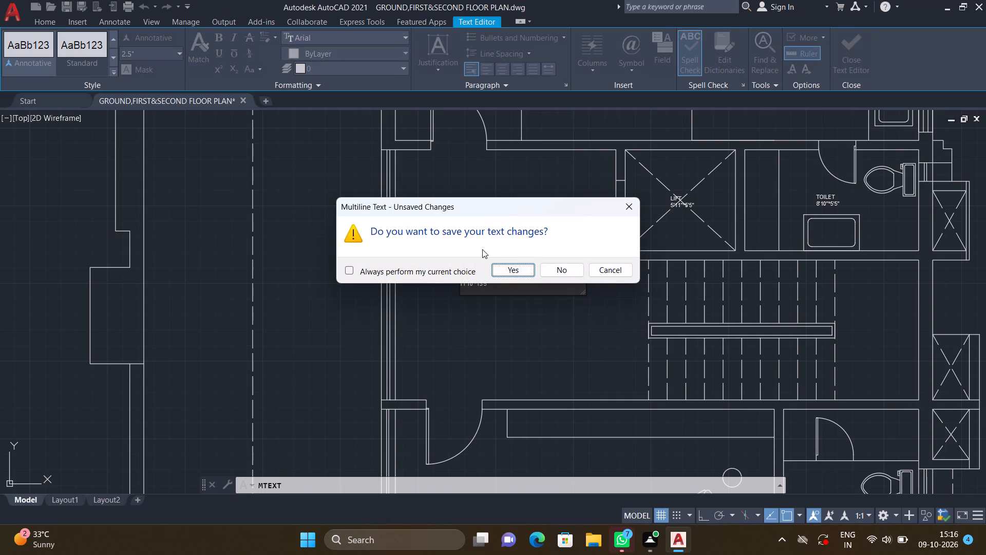
{"action": "left_click", "coordinate": [508, 270]}
Move the LOBBY label about 1'-11" toward the staircase and slightly downward.
{"action": "scroll", "coordinate": [501, 293], "scroll_direction": "up", "scroll_amount": 3}
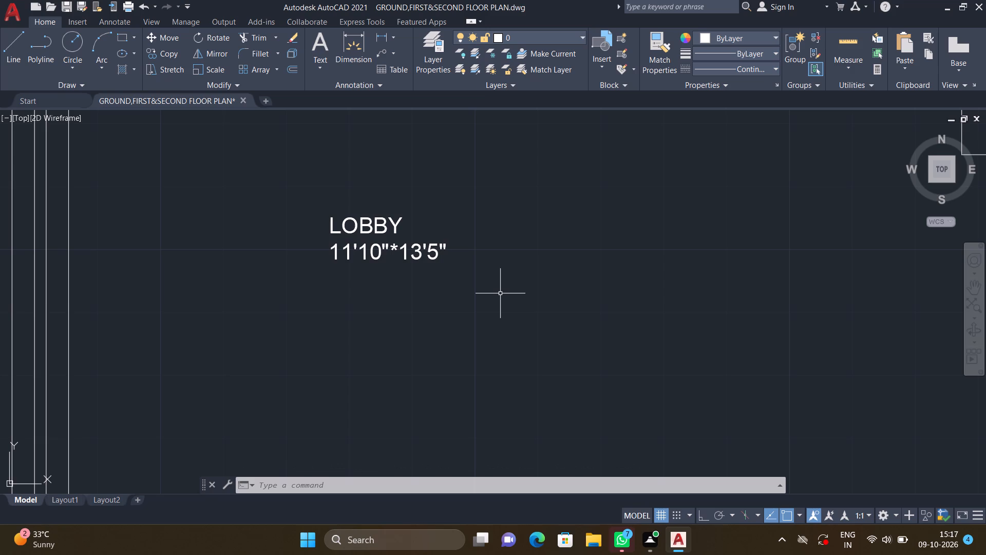
{"action": "scroll", "coordinate": [557, 316], "scroll_direction": "down", "scroll_amount": 2}
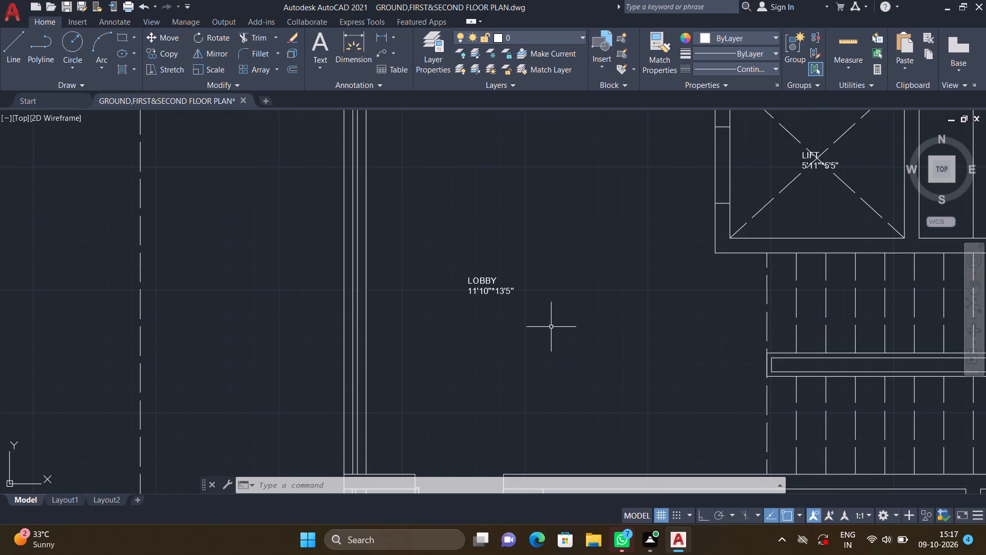
{"action": "key", "text": "m"}
{"action": "key", "text": "Return"}
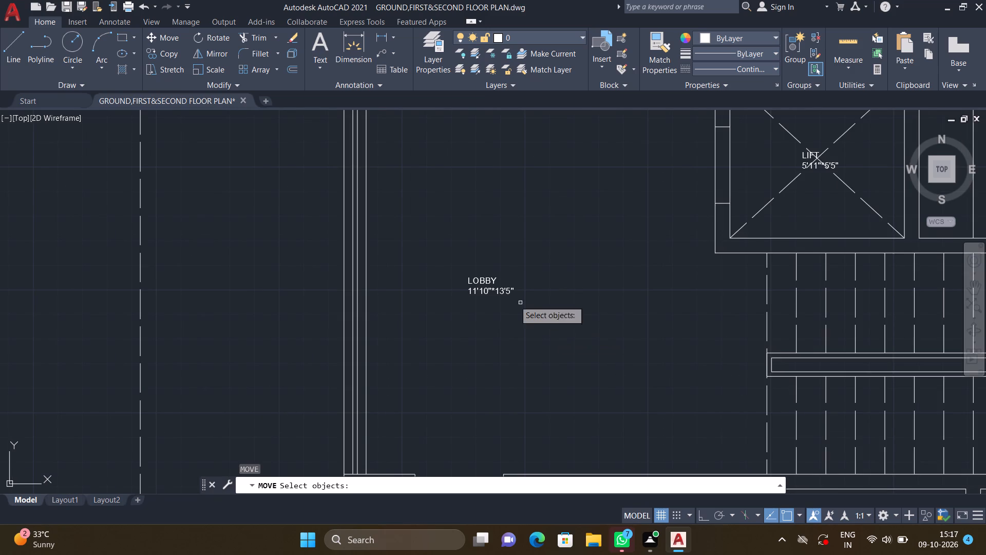
{"action": "left_click", "coordinate": [495, 277]}
{"action": "key", "text": "Return"}
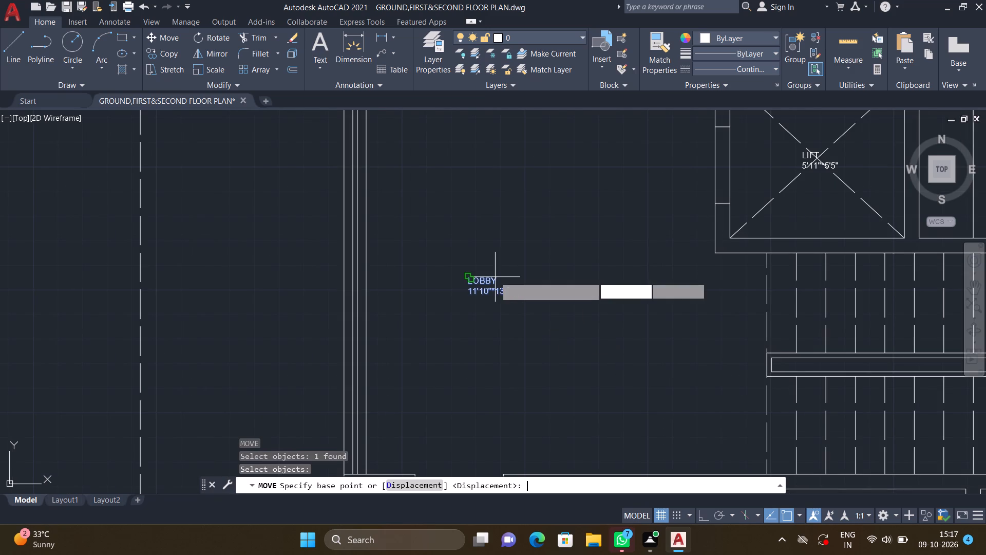
{"action": "scroll", "coordinate": [465, 282], "scroll_direction": "up", "scroll_amount": 2}
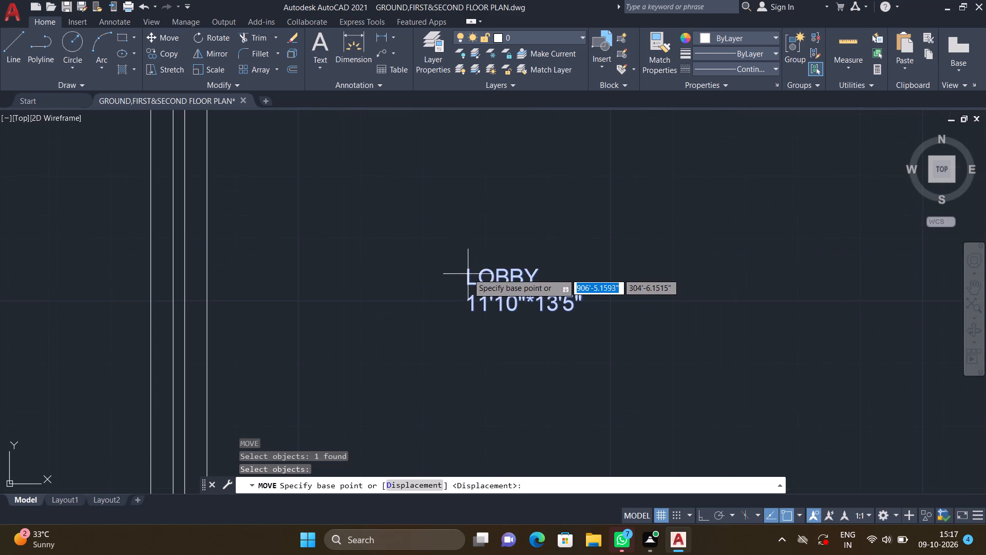
{"action": "left_click", "coordinate": [467, 269]}
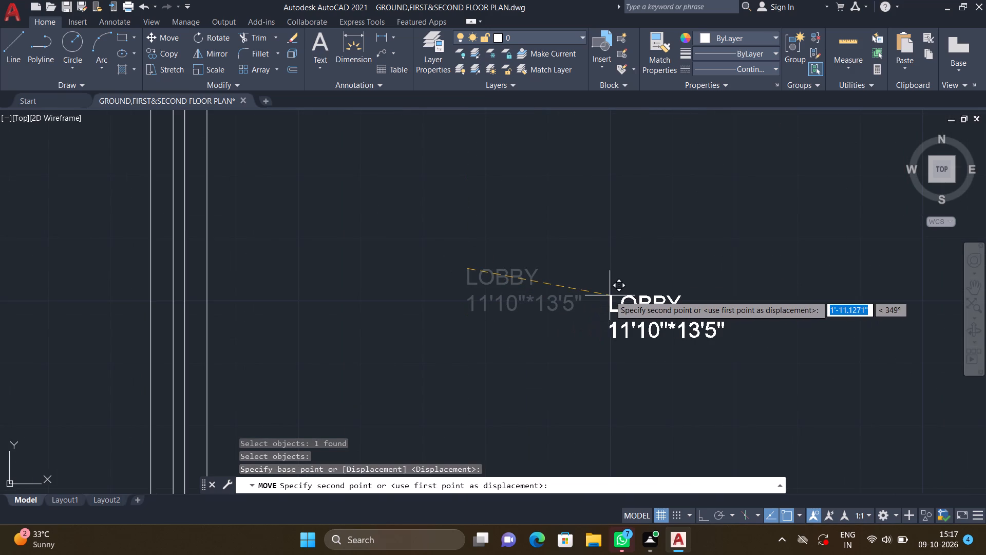
{"action": "left_click", "coordinate": [611, 295]}
With Ortho on, draw a horizontal arrow shaft across the lower stair flight's first dashed tread line, ending on the second one.
{"action": "scroll", "coordinate": [617, 294], "scroll_direction": "down", "scroll_amount": 5}
{"action": "middle_click_drag", "start_coordinate": [639, 310], "coordinate": [472, 256]}
{"action": "scroll", "coordinate": [483, 262], "scroll_direction": "down", "scroll_amount": 1}
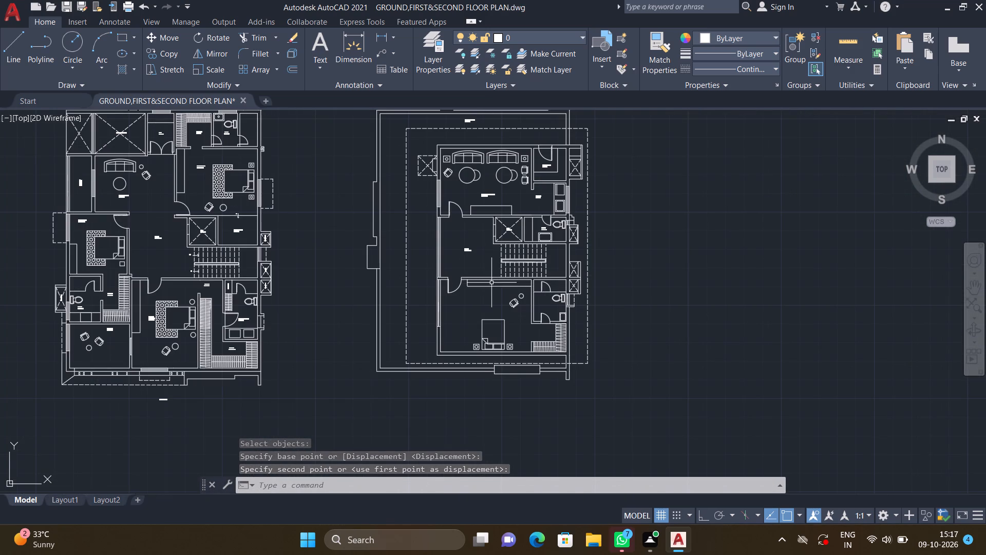
{"action": "scroll", "coordinate": [489, 285], "scroll_direction": "up", "scroll_amount": 3}
{"action": "middle_click_drag", "start_coordinate": [497, 225], "coordinate": [495, 238]}
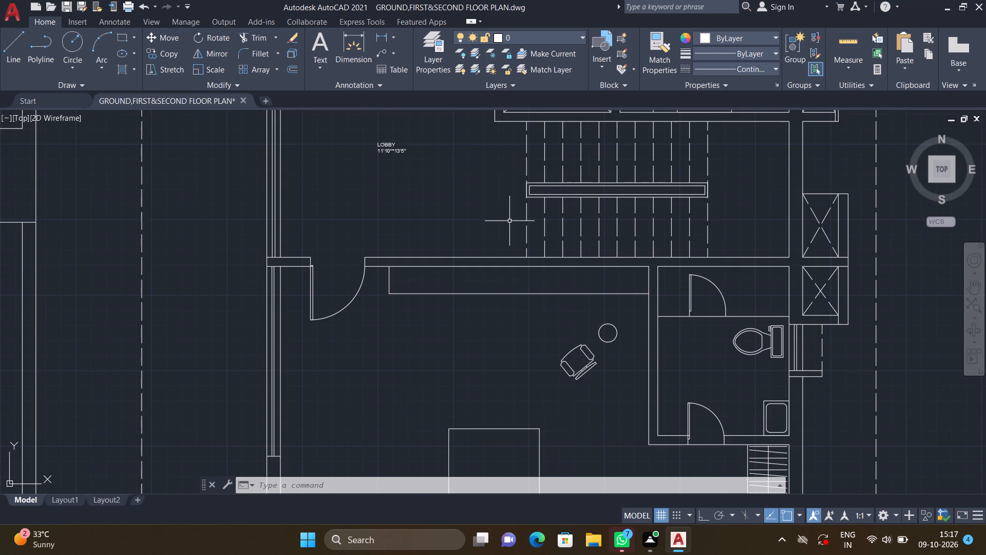
{"action": "key", "text": "F8"}
{"action": "key", "text": "l"}
{"action": "key", "text": "Return"}
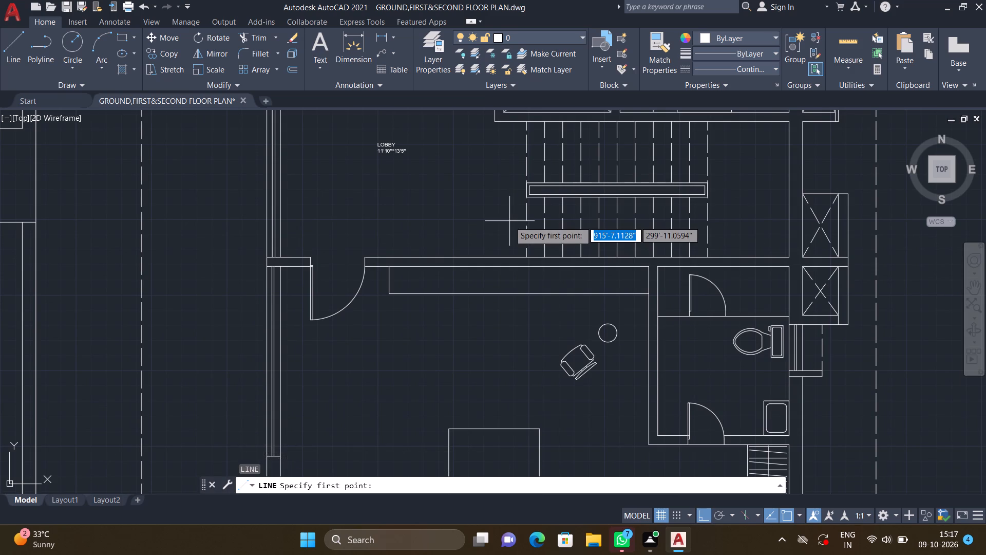
{"action": "scroll", "coordinate": [536, 229], "scroll_direction": "up", "scroll_amount": 2}
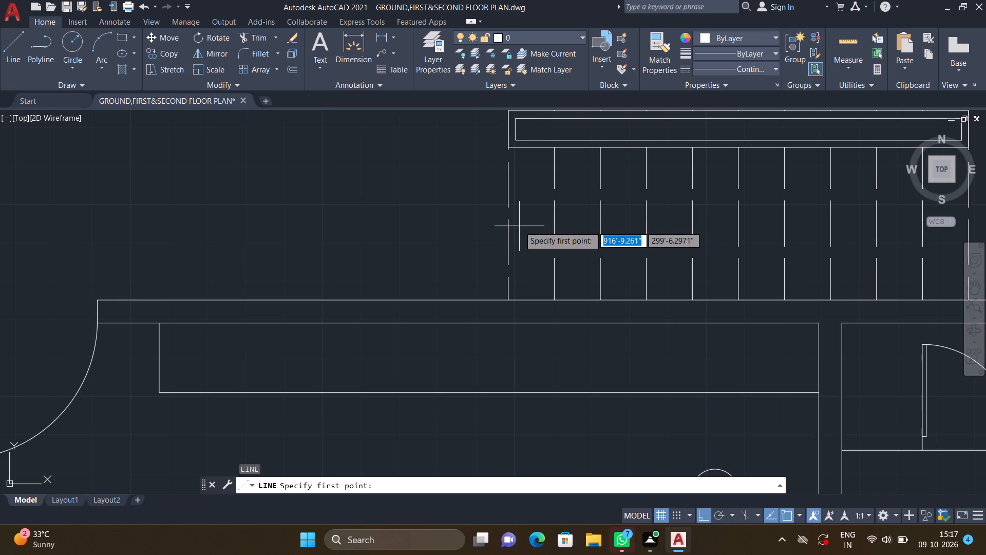
{"action": "scroll", "coordinate": [498, 233], "scroll_direction": "up", "scroll_amount": 1}
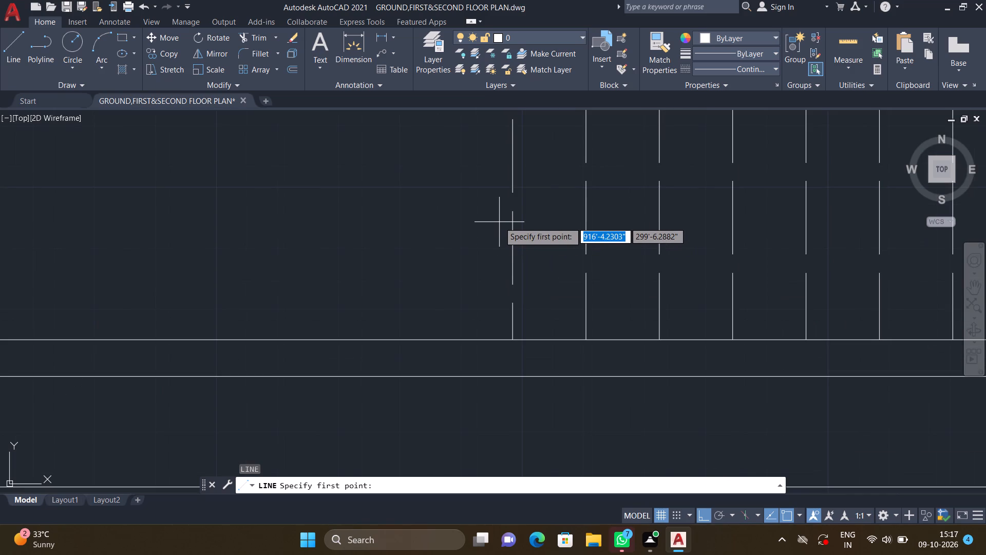
{"action": "left_click", "coordinate": [490, 216]}
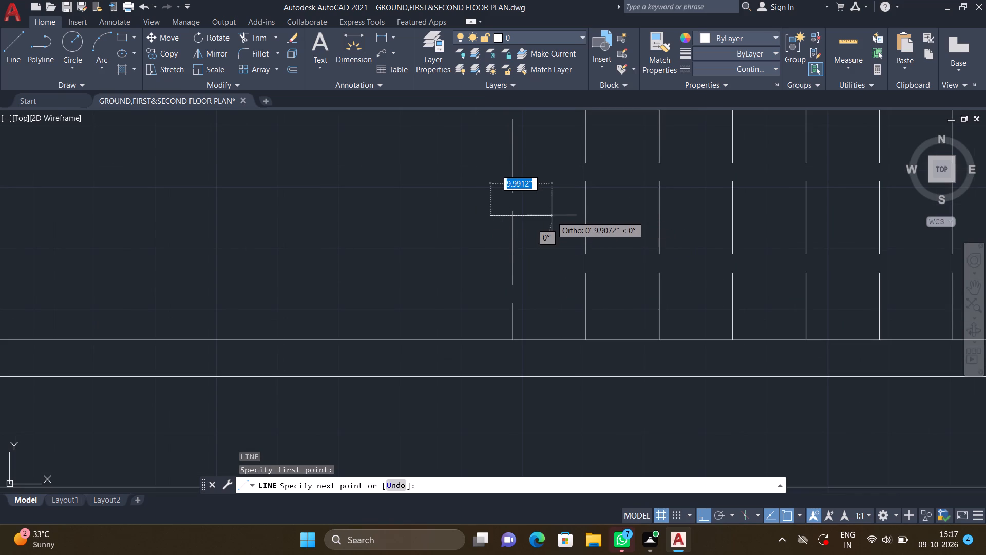
{"action": "scroll", "coordinate": [552, 215], "scroll_direction": "up", "scroll_amount": 1}
{"action": "left_click", "coordinate": [605, 216]}
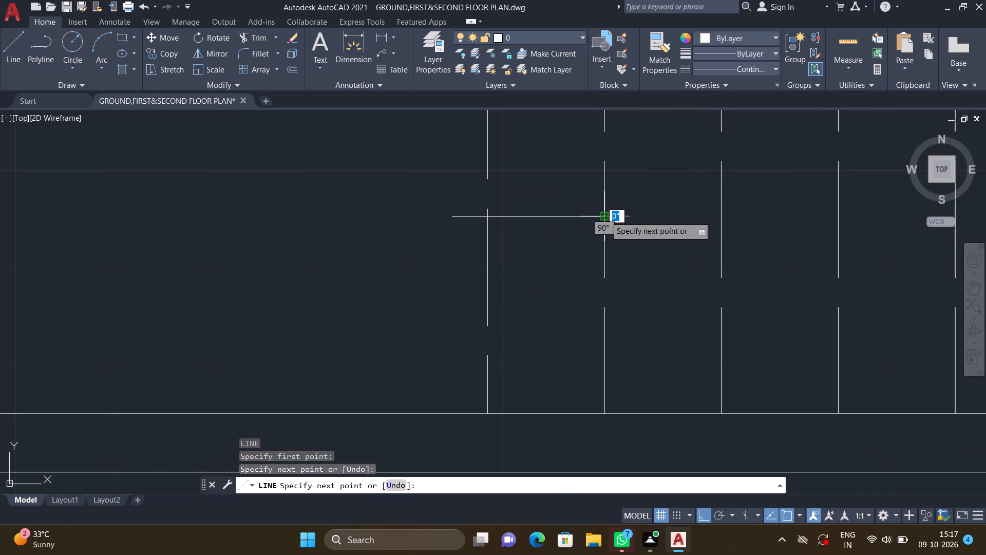
{"action": "key", "text": "Return"}
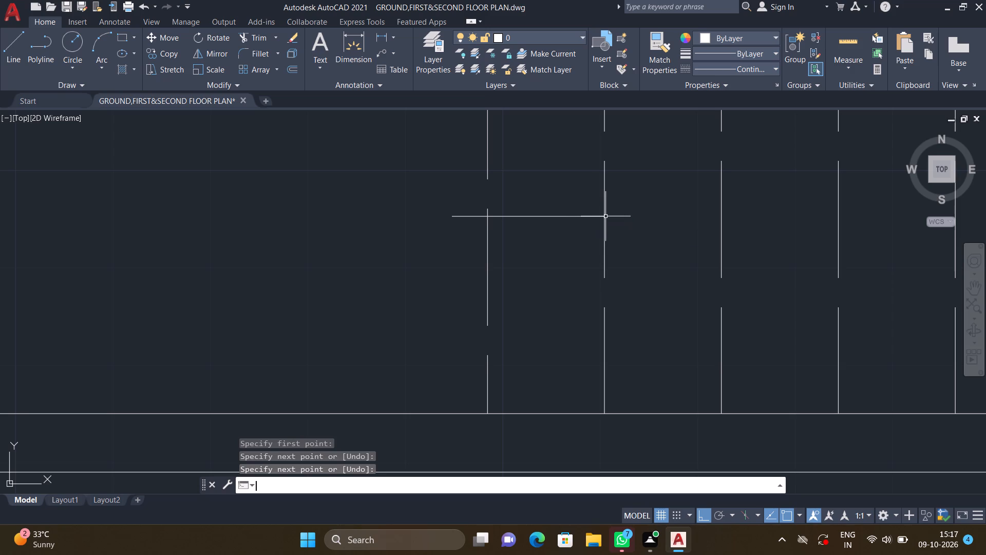
With Ortho off, draw two short slanted lines back from the shaft's end on the second tread line to form the arrowhead.
{"action": "key", "text": "F8"}
{"action": "key", "text": "l"}
{"action": "key", "text": "Return"}
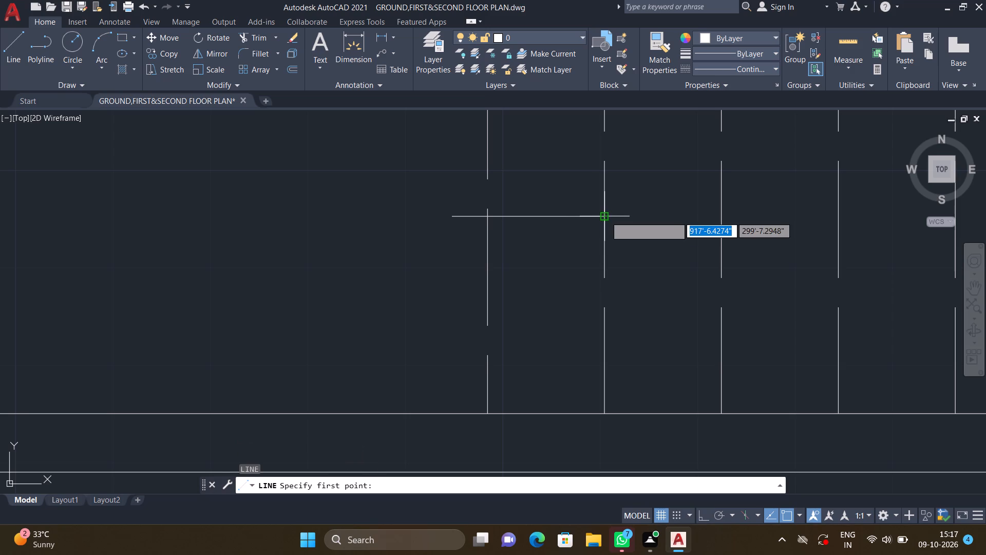
{"action": "scroll", "coordinate": [609, 220], "scroll_direction": "up", "scroll_amount": 1}
{"action": "left_click", "coordinate": [597, 213]}
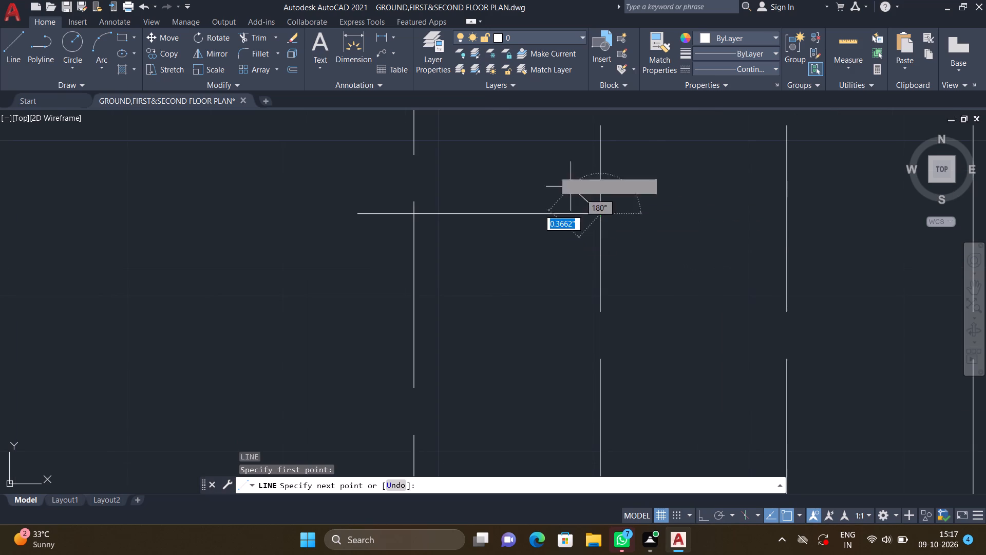
{"action": "left_click", "coordinate": [543, 166]}
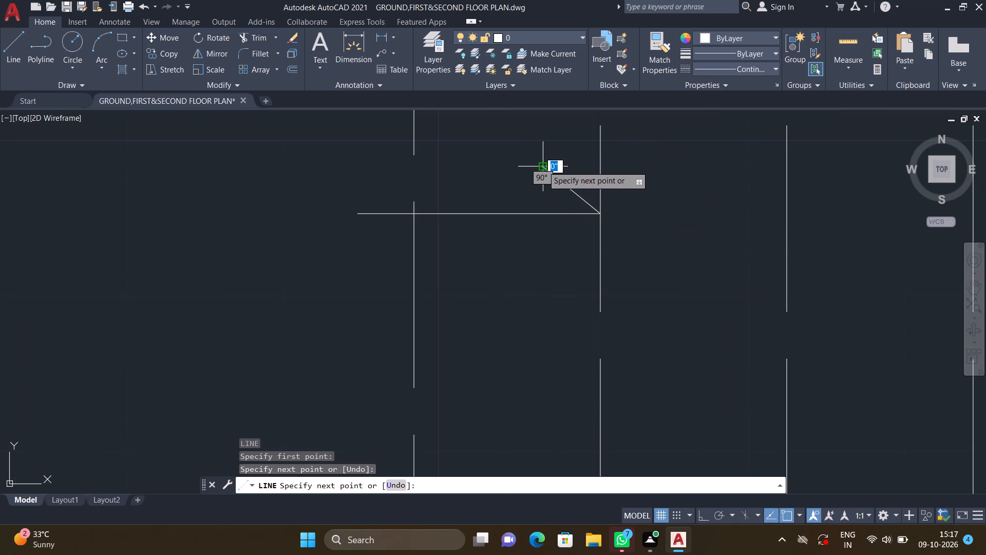
{"action": "key", "text": "Return"}
{"action": "key", "text": "l"}
{"action": "key", "text": "Return"}
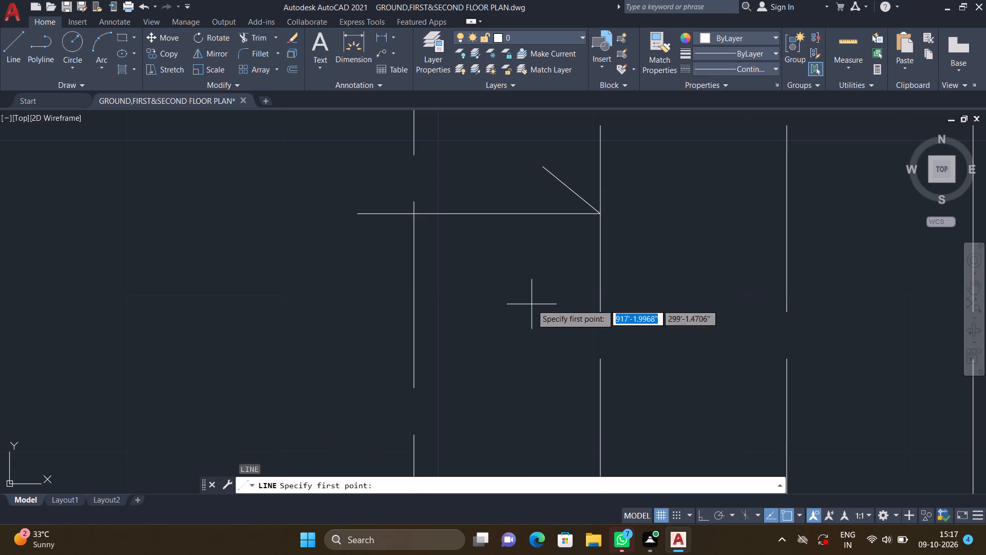
{"action": "scroll", "coordinate": [595, 220], "scroll_direction": "up", "scroll_amount": 1}
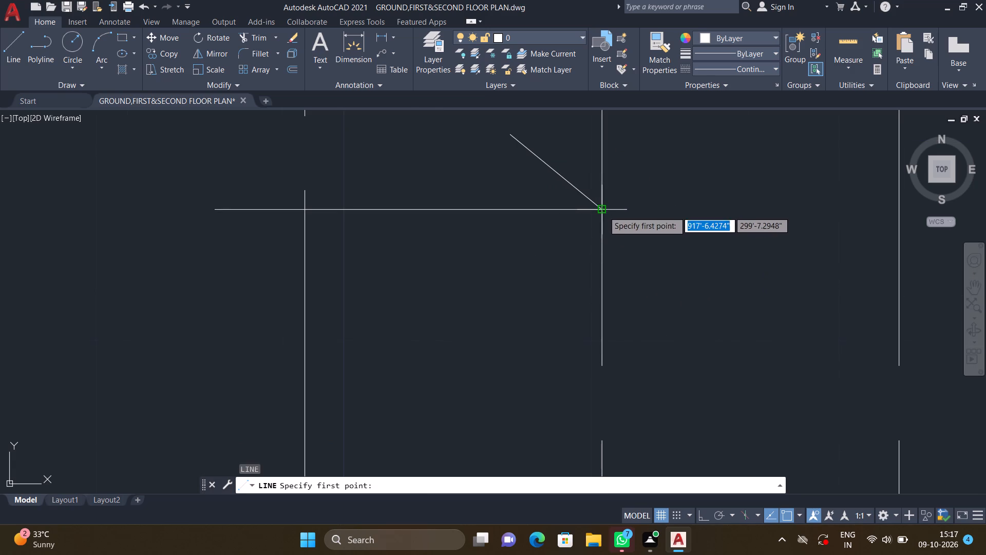
{"action": "left_click", "coordinate": [601, 209]}
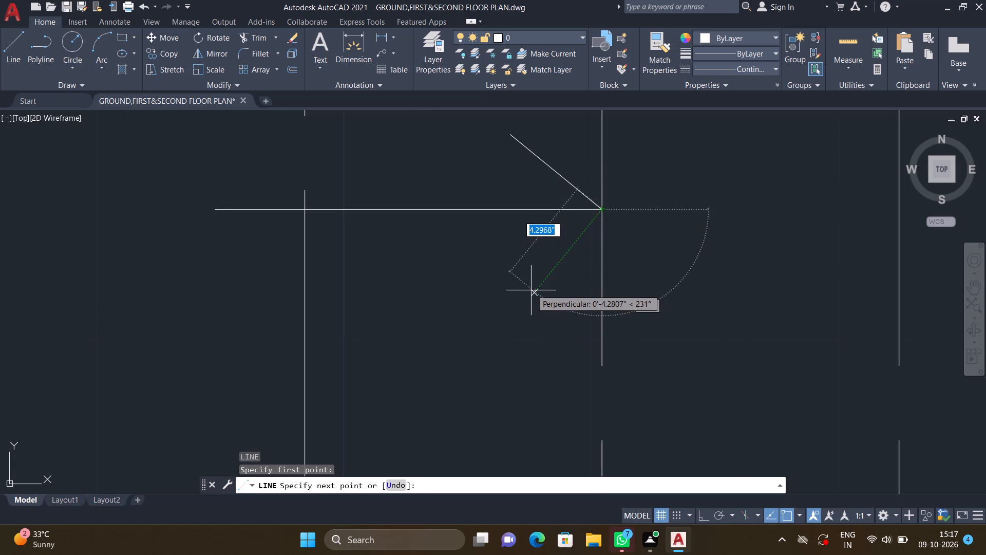
{"action": "double_click", "coordinate": [518, 291]}
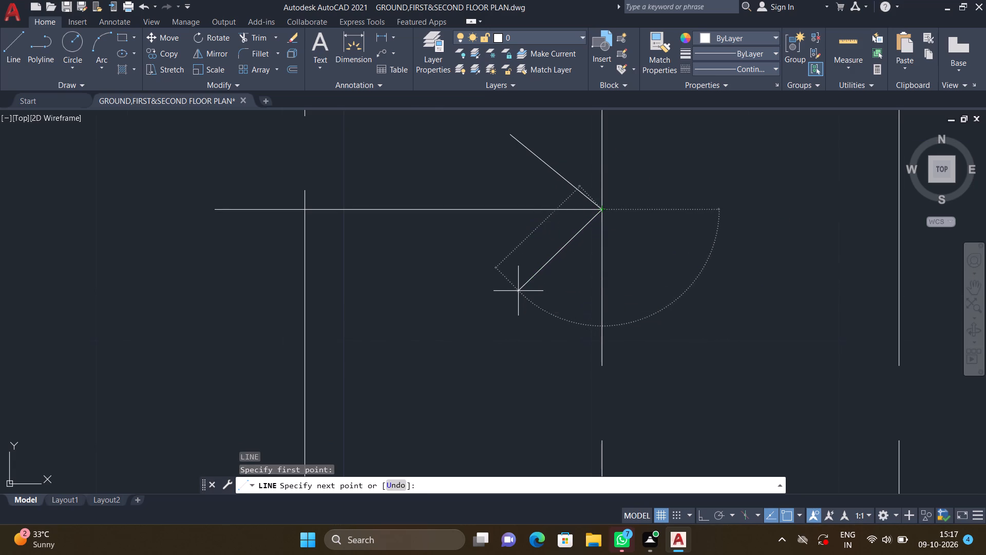
{"action": "key", "text": "Return"}
{"action": "scroll", "coordinate": [445, 314], "scroll_direction": "down", "scroll_amount": 2}
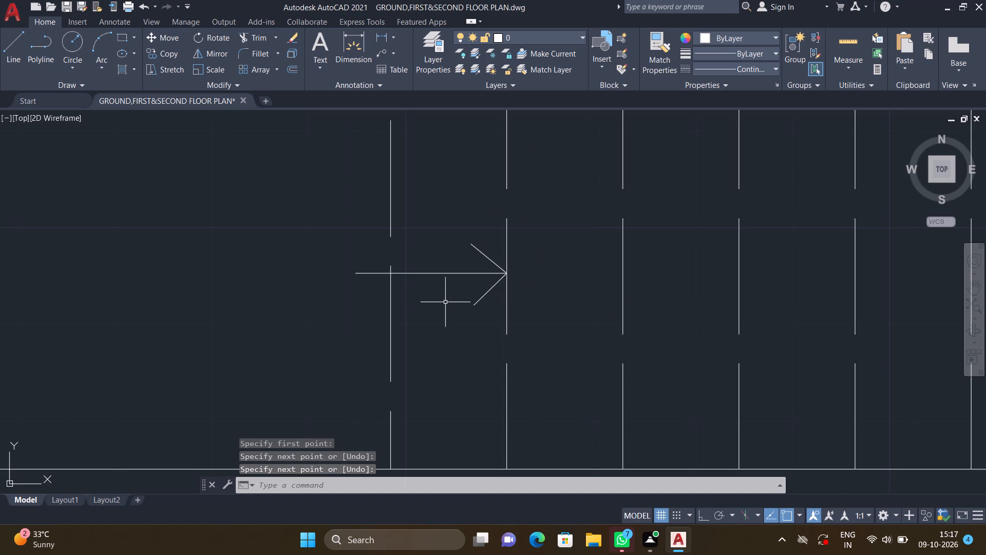
Add a multiline text label reading DN beside the tail of the stair direction arrow, saving the text.
{"action": "scroll", "coordinate": [309, 339], "scroll_direction": "down", "scroll_amount": 2}
{"action": "middle_click_drag", "start_coordinate": [295, 332], "coordinate": [451, 300]}
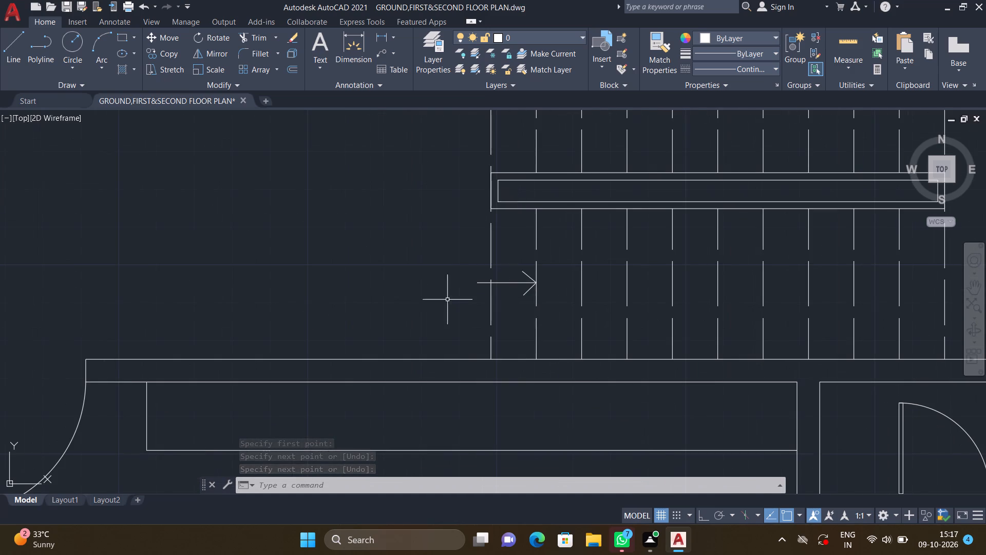
{"action": "scroll", "coordinate": [461, 281], "scroll_direction": "up", "scroll_amount": 2}
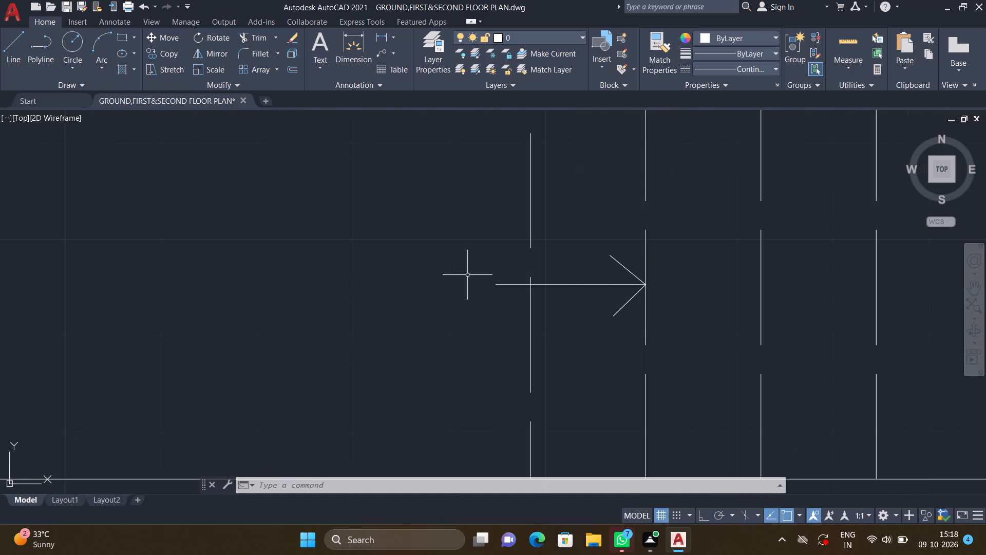
{"action": "type", "text": "MT"}
{"action": "key", "text": "Return"}
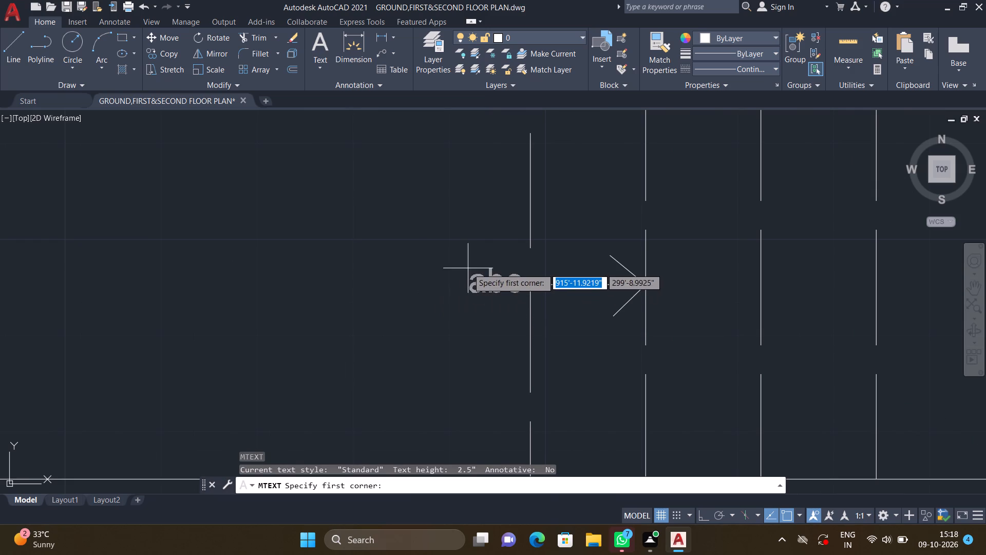
{"action": "scroll", "coordinate": [457, 283], "scroll_direction": "up", "scroll_amount": 3}
{"action": "left_click_drag", "start_coordinate": [427, 269], "coordinate": [430, 275]}
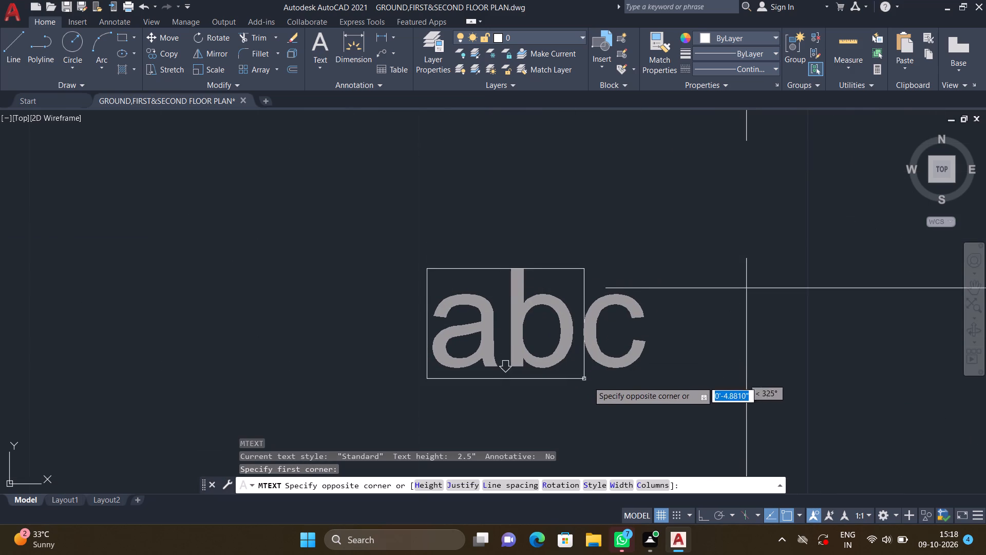
{"action": "left_click", "coordinate": [604, 382]}
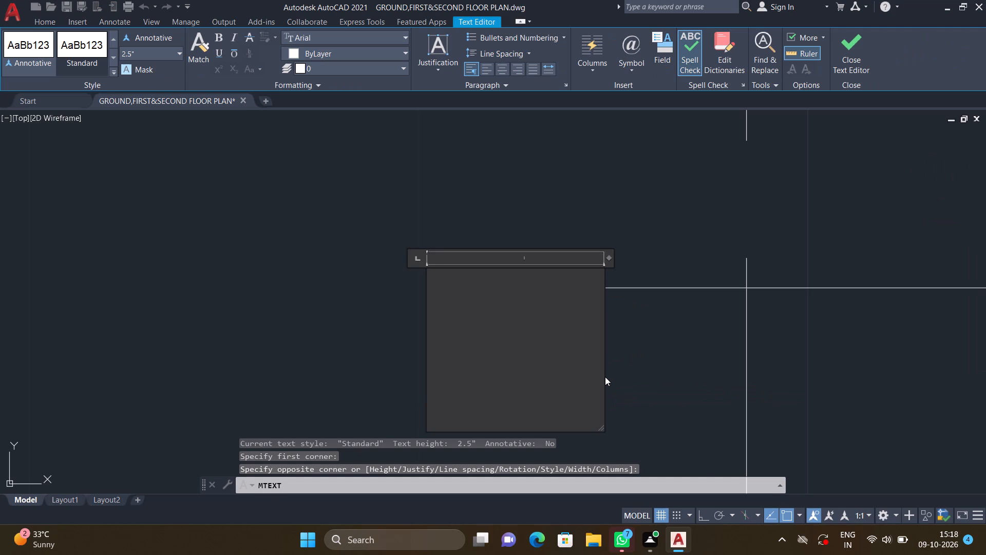
{"action": "type", "text": "DN"}
{"action": "key", "text": "Return"}
{"action": "key", "text": "Escape"}
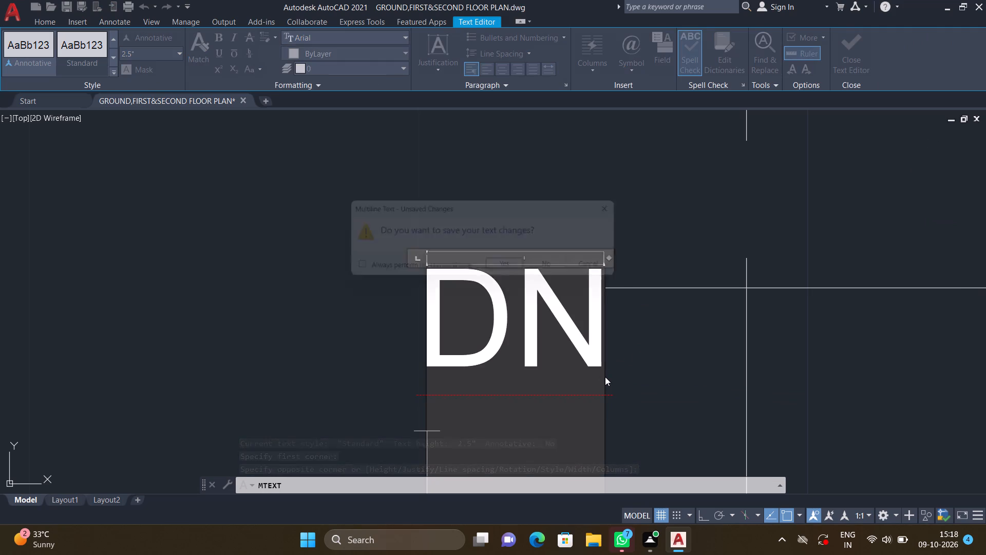
{"action": "left_click", "coordinate": [516, 270]}
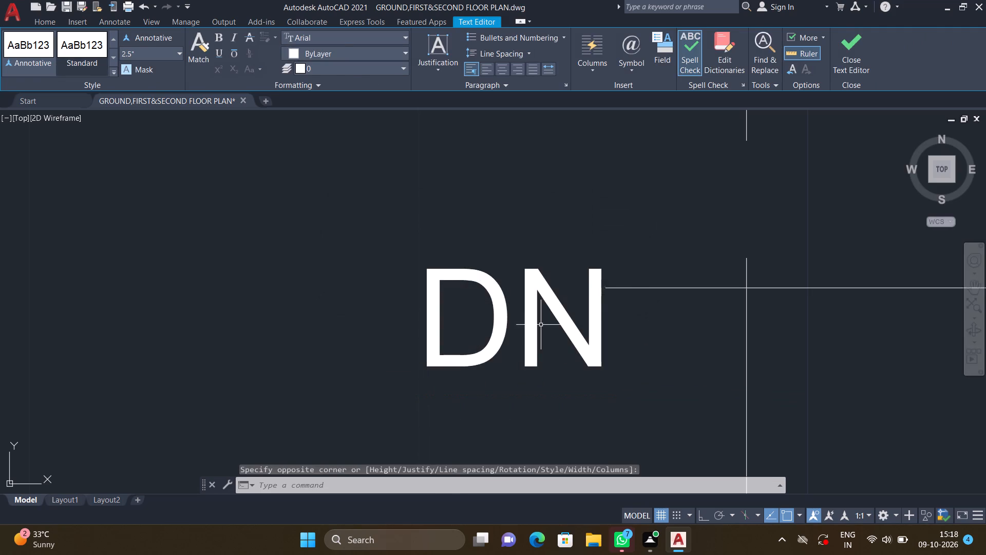
With Ortho on, draw a rug outline in lines around the foot of the bed, from its west edge to its east edge, about 4' deep.
{"action": "scroll", "coordinate": [567, 342], "scroll_direction": "down", "scroll_amount": 1}
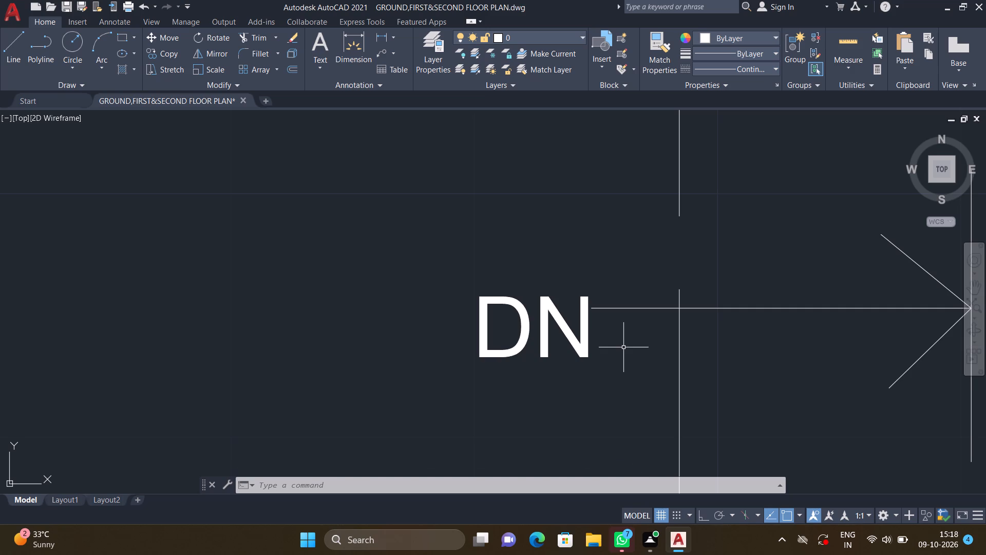
{"action": "scroll", "coordinate": [592, 335], "scroll_direction": "down", "scroll_amount": 2}
{"action": "scroll", "coordinate": [447, 361], "scroll_direction": "down", "scroll_amount": 2}
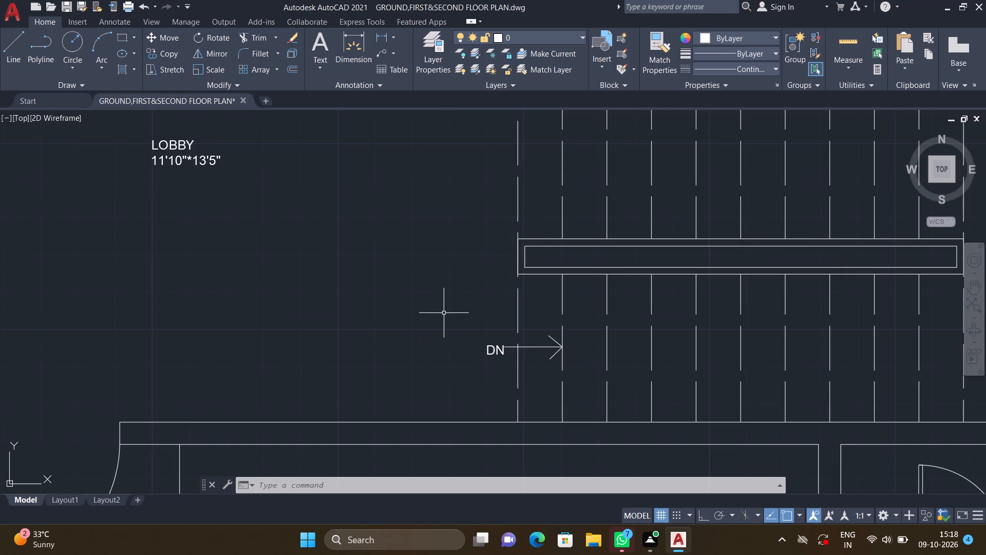
{"action": "middle_click_drag", "start_coordinate": [426, 312], "coordinate": [451, 284]}
{"action": "scroll", "coordinate": [452, 286], "scroll_direction": "down", "scroll_amount": 2}
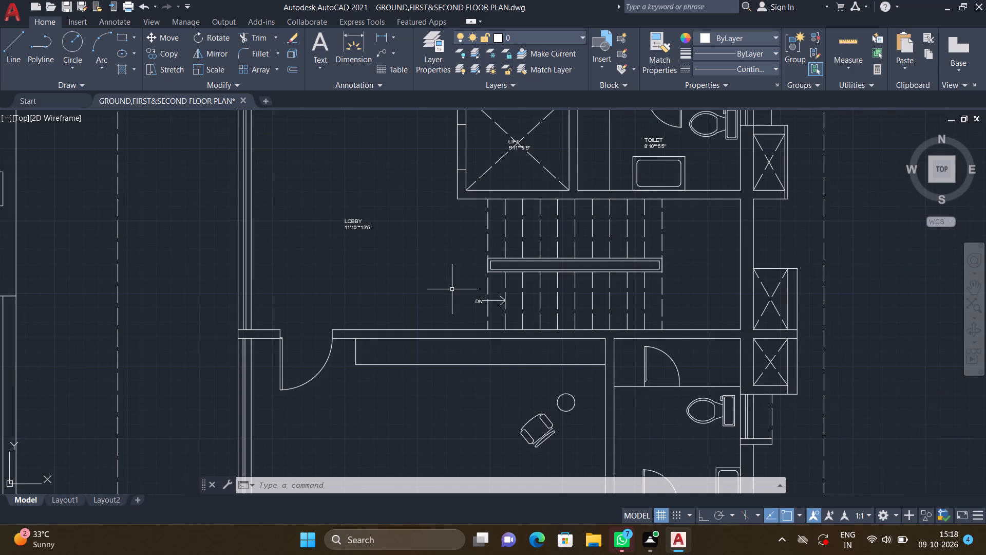
{"action": "scroll", "coordinate": [452, 289], "scroll_direction": "down", "scroll_amount": 1}
{"action": "middle_click_drag", "start_coordinate": [409, 307], "coordinate": [400, 271]}
{"action": "middle_click_drag", "start_coordinate": [413, 360], "coordinate": [394, 276]}
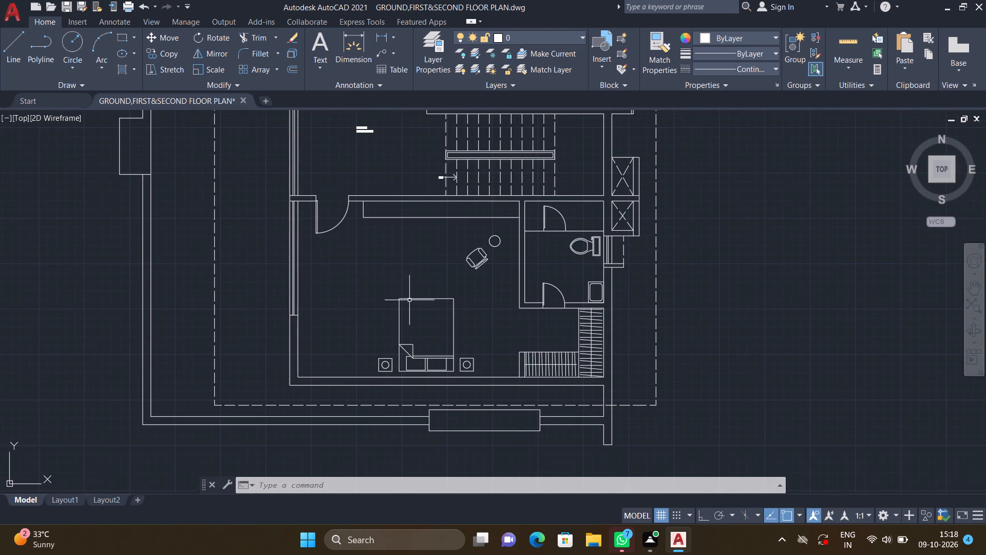
{"action": "scroll", "coordinate": [428, 293], "scroll_direction": "up", "scroll_amount": 3}
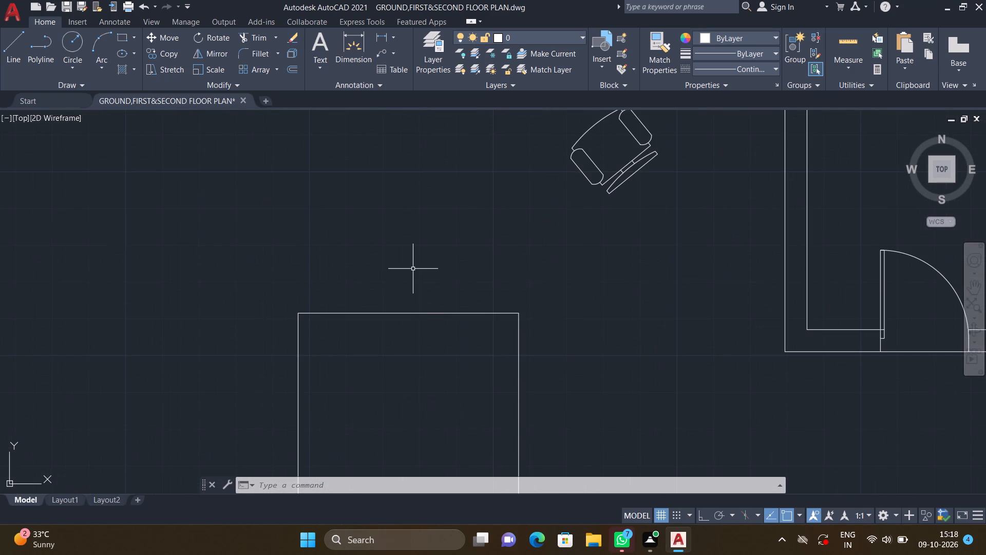
{"action": "key", "text": "F8"}
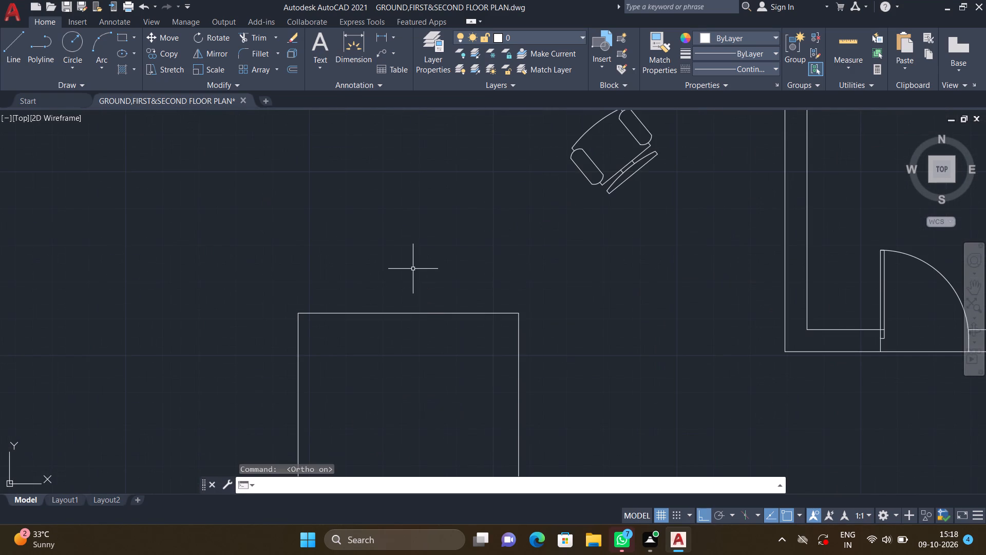
{"action": "key", "text": "l"}
{"action": "key", "text": "Return"}
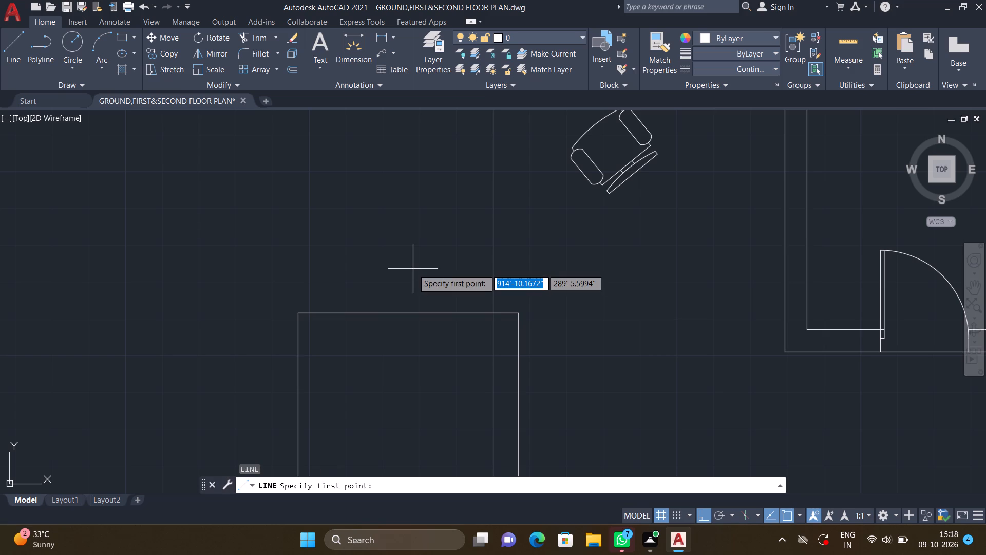
{"action": "middle_click_drag", "start_coordinate": [385, 300], "coordinate": [350, 241]}
{"action": "scroll", "coordinate": [343, 231], "scroll_direction": "down", "scroll_amount": 1}
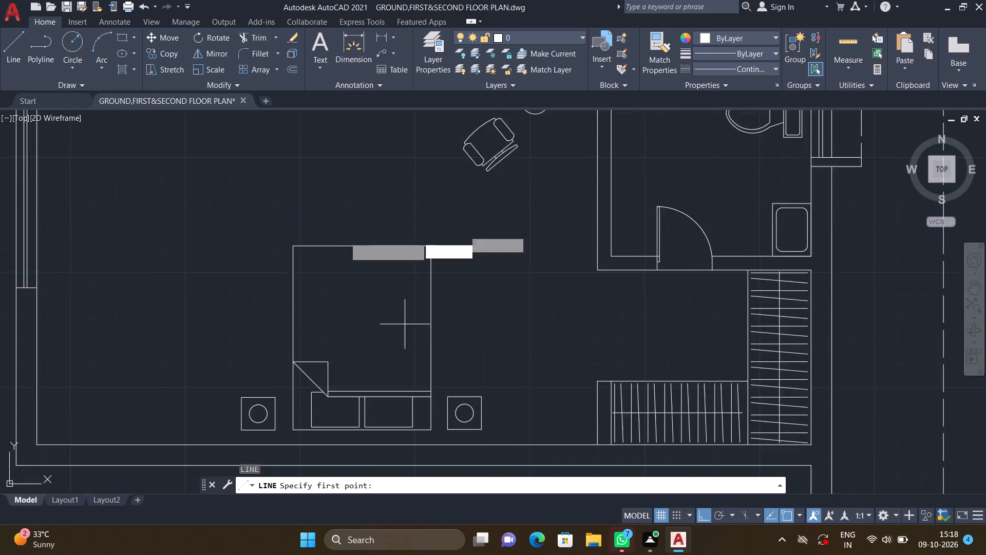
{"action": "scroll", "coordinate": [346, 248], "scroll_direction": "down", "scroll_amount": 1}
{"action": "middle_click_drag", "start_coordinate": [312, 287], "coordinate": [335, 327]}
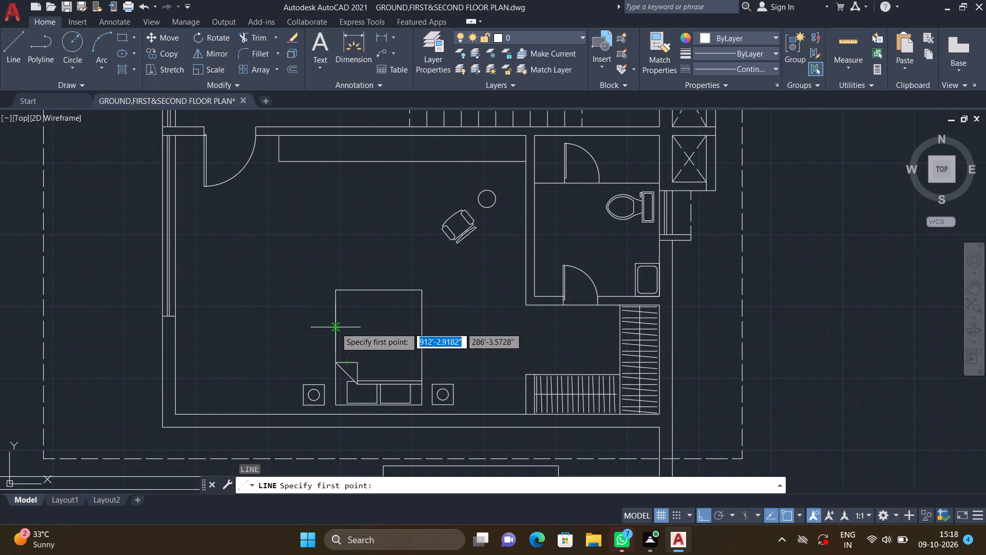
{"action": "scroll", "coordinate": [335, 327], "scroll_direction": "up", "scroll_amount": 2}
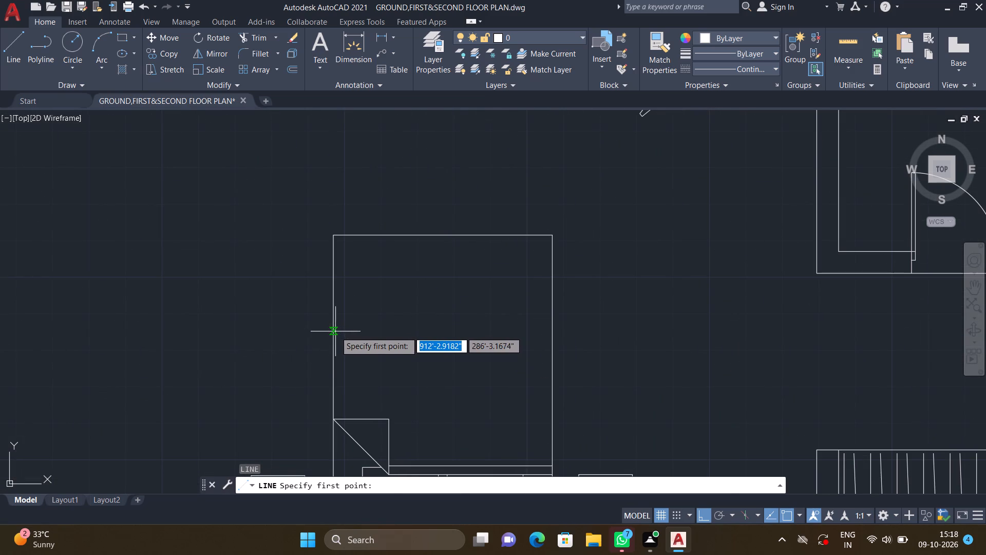
{"action": "left_click", "coordinate": [334, 336]}
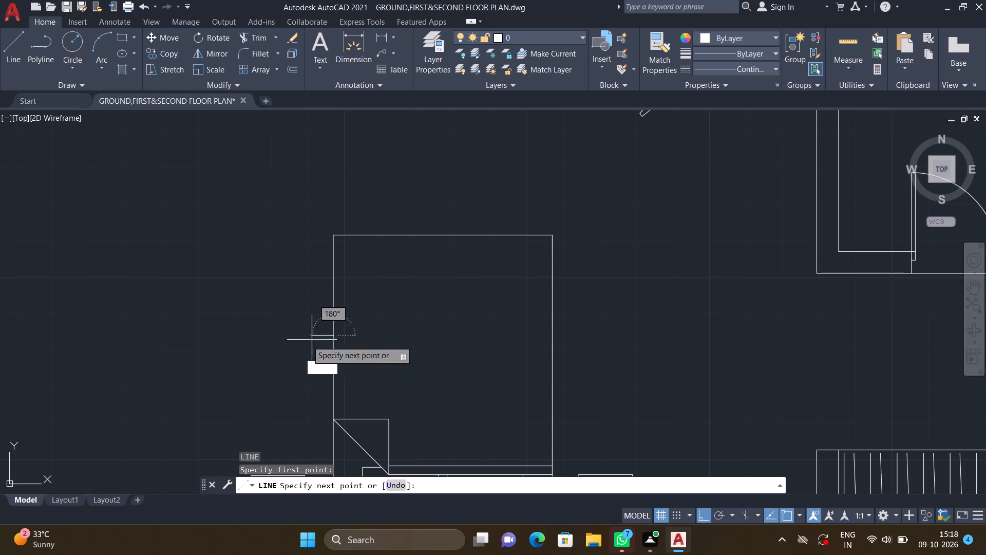
{"action": "scroll", "coordinate": [235, 348], "scroll_direction": "down", "scroll_amount": 1}
{"action": "scroll", "coordinate": [246, 340], "scroll_direction": "up", "scroll_amount": 1}
{"action": "left_click", "coordinate": [247, 342]}
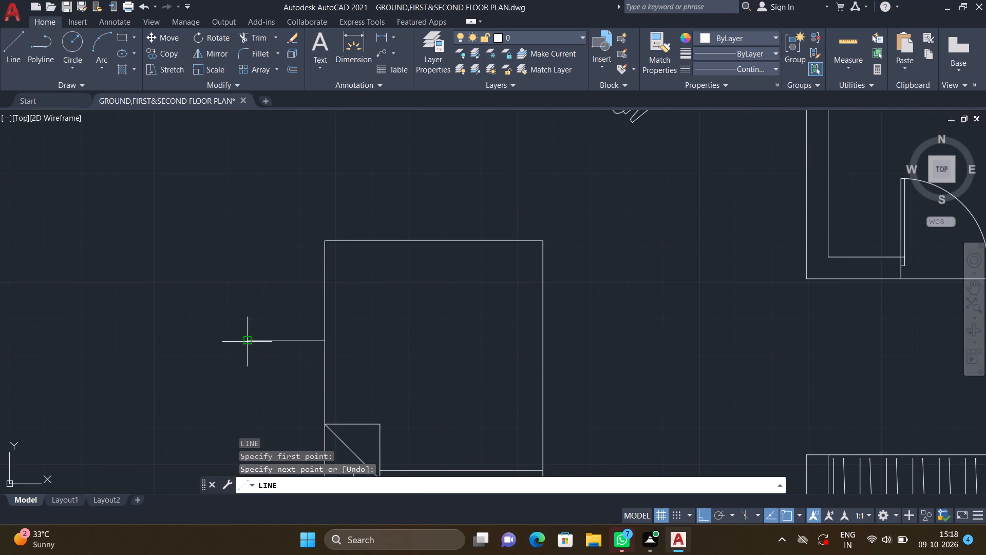
{"action": "middle_click_drag", "start_coordinate": [256, 222], "coordinate": [257, 302]}
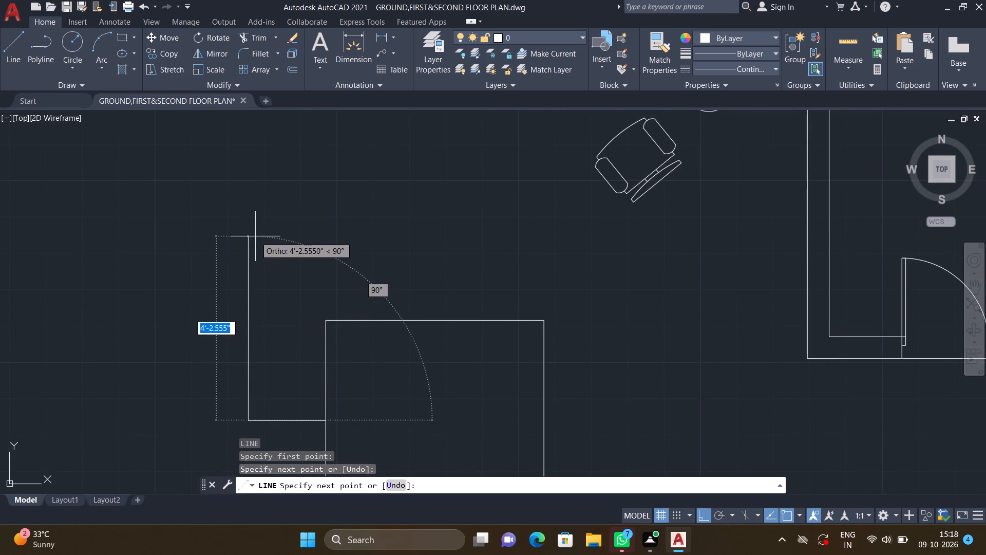
{"action": "left_click", "coordinate": [253, 243]}
{"action": "scroll", "coordinate": [406, 237], "scroll_direction": "down", "scroll_amount": 1}
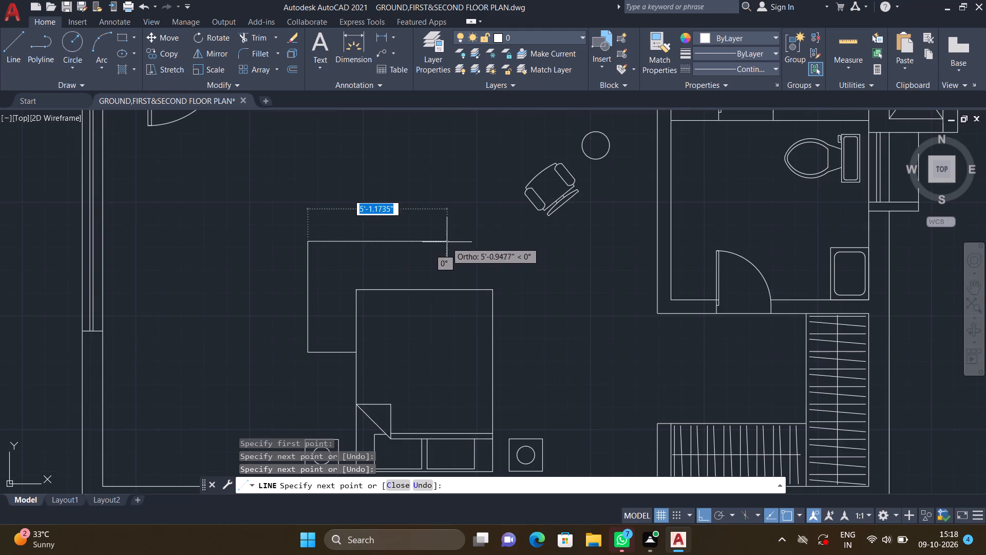
{"action": "middle_click_drag", "start_coordinate": [421, 233], "coordinate": [333, 211]}
{"action": "scroll", "coordinate": [442, 226], "scroll_direction": "up", "scroll_amount": 1}
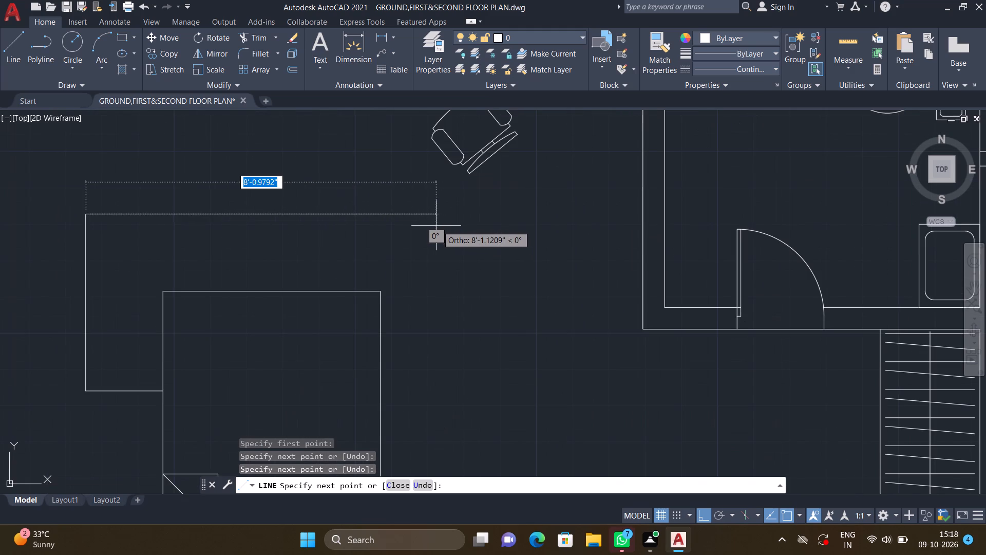
{"action": "left_click", "coordinate": [455, 226]}
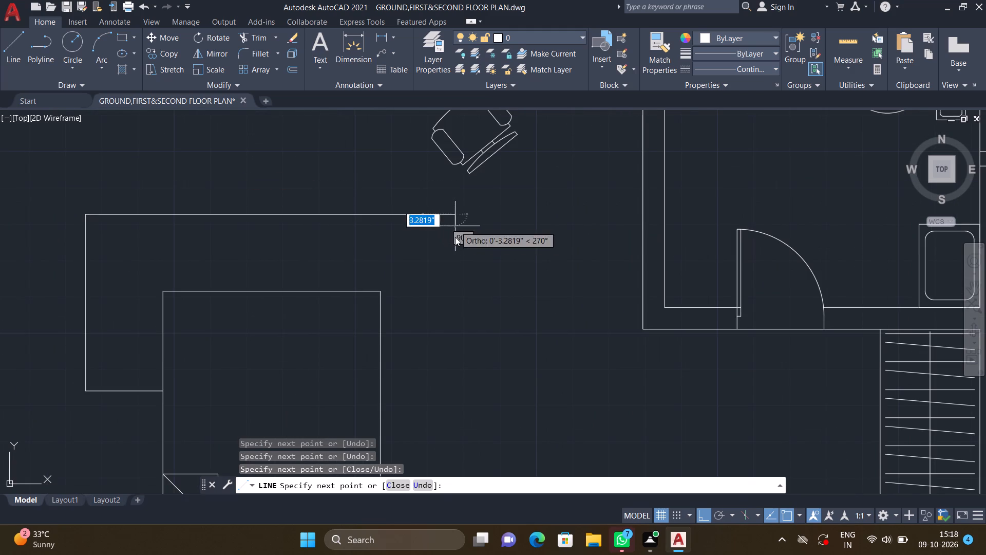
{"action": "middle_click_drag", "start_coordinate": [445, 353], "coordinate": [430, 309]}
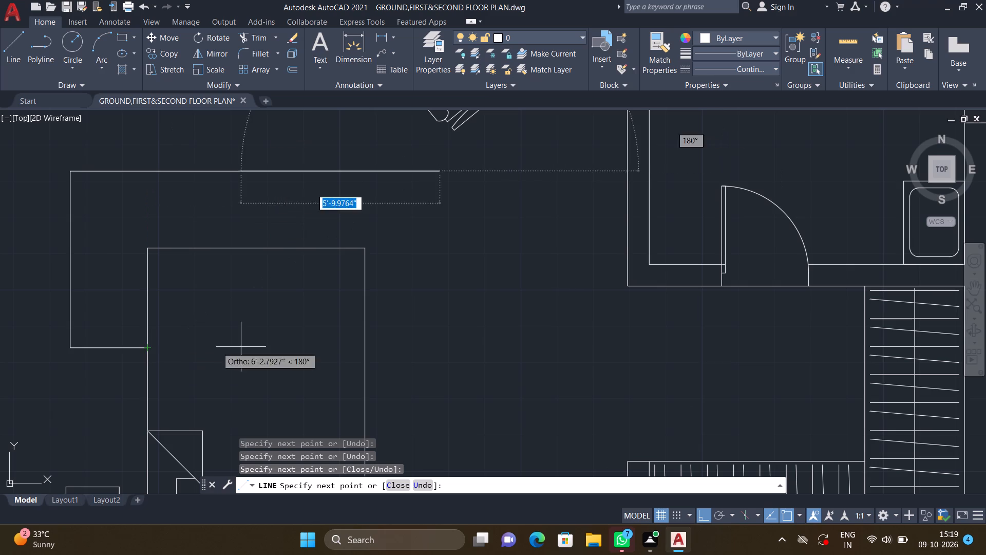
{"action": "left_click", "coordinate": [441, 346]}
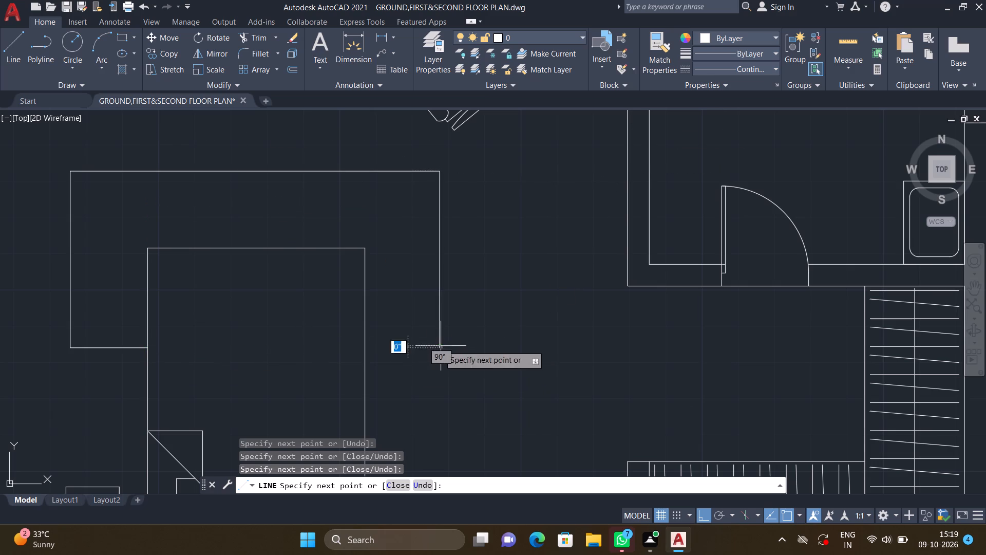
{"action": "scroll", "coordinate": [395, 350], "scroll_direction": "up", "scroll_amount": 2}
{"action": "left_click", "coordinate": [311, 347]}
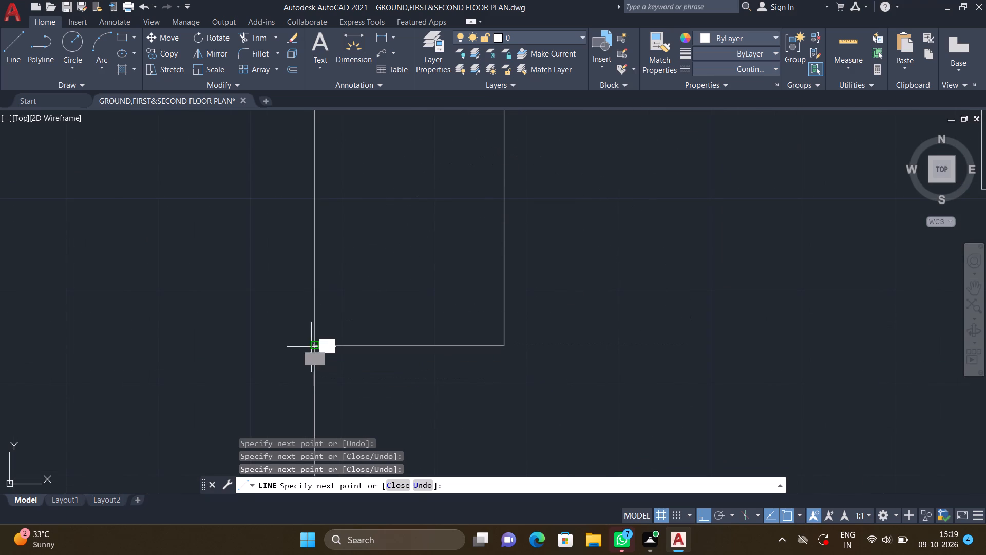
{"action": "key", "text": "Return"}
Hatch the rug area around the foot of the bed with the STARS pattern.
{"action": "scroll", "coordinate": [273, 334], "scroll_direction": "down", "scroll_amount": 2}
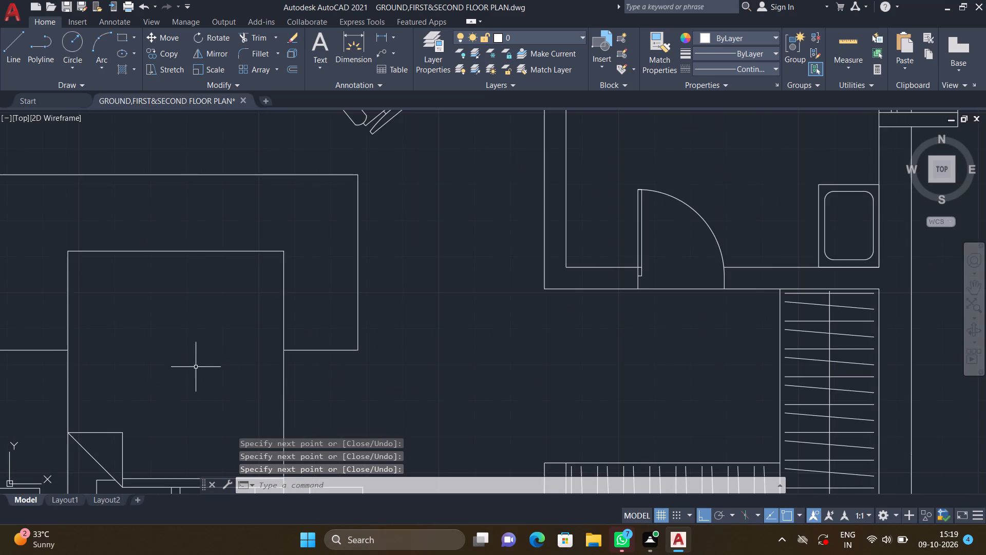
{"action": "middle_click_drag", "start_coordinate": [195, 366], "coordinate": [350, 373]}
{"action": "scroll", "coordinate": [348, 367], "scroll_direction": "down", "scroll_amount": 2}
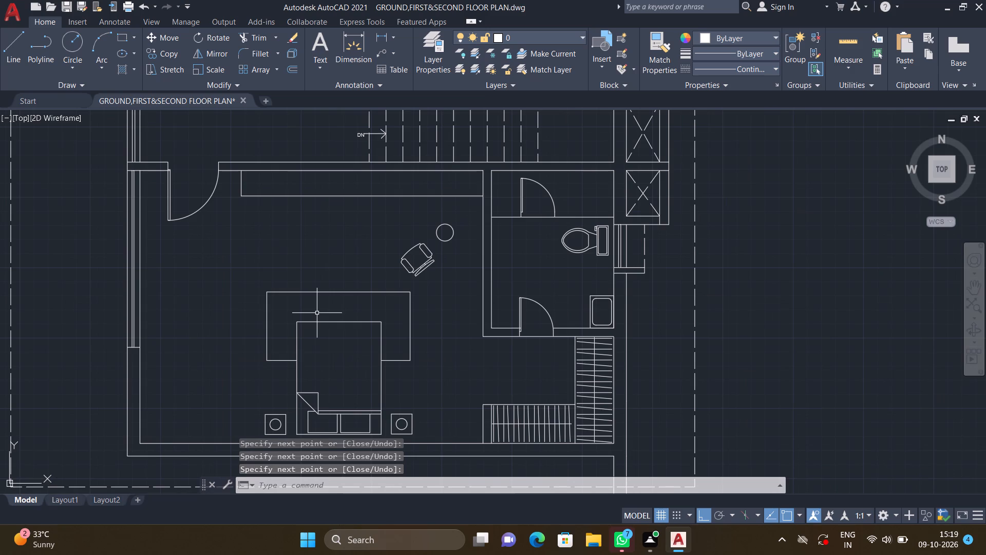
{"action": "key", "text": "h"}
{"action": "key", "text": "Return"}
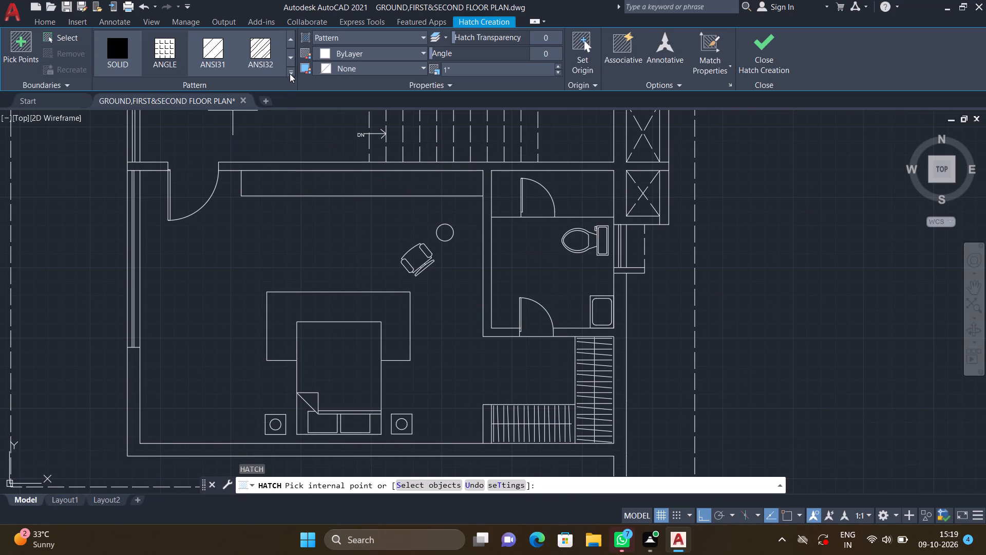
{"action": "left_click", "coordinate": [290, 72]}
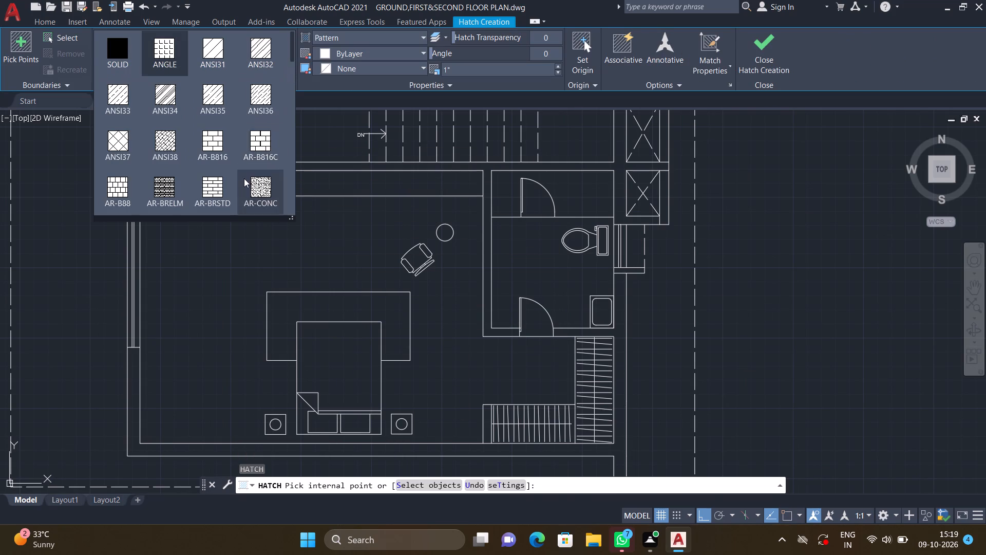
{"action": "scroll", "coordinate": [244, 178], "scroll_direction": "down", "scroll_amount": 6}
{"action": "scroll", "coordinate": [188, 158], "scroll_direction": "down", "scroll_amount": 6}
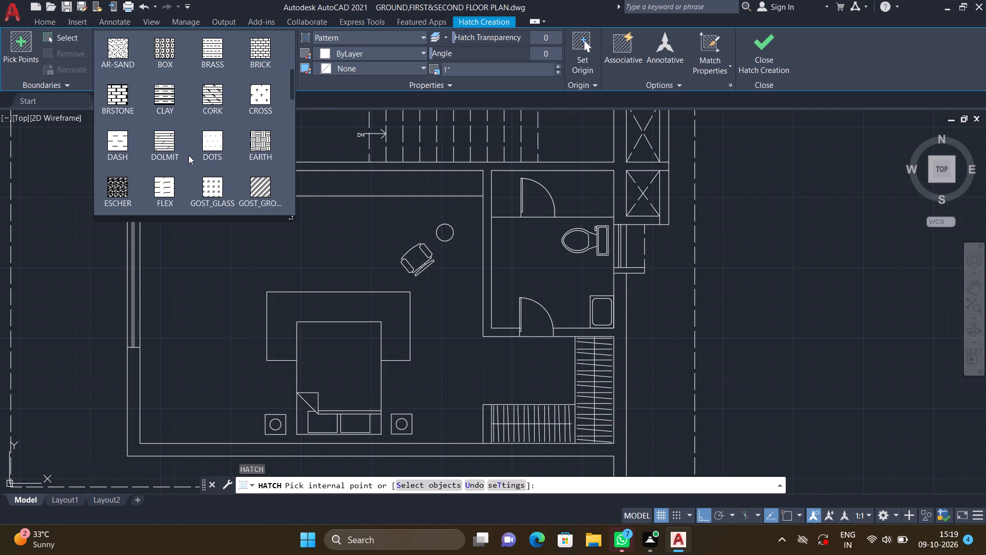
{"action": "scroll", "coordinate": [187, 154], "scroll_direction": "down", "scroll_amount": 11}
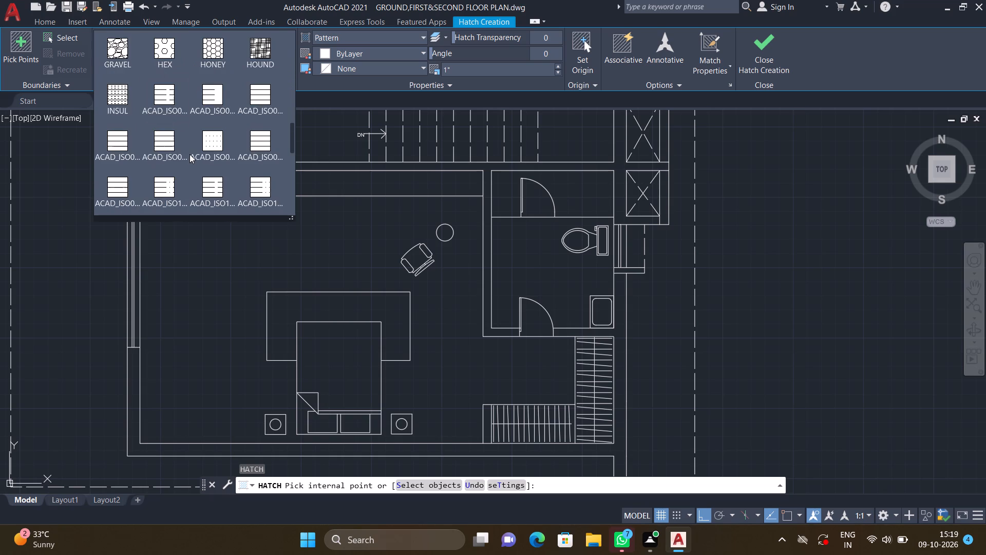
{"action": "scroll", "coordinate": [191, 153], "scroll_direction": "down", "scroll_amount": 15}
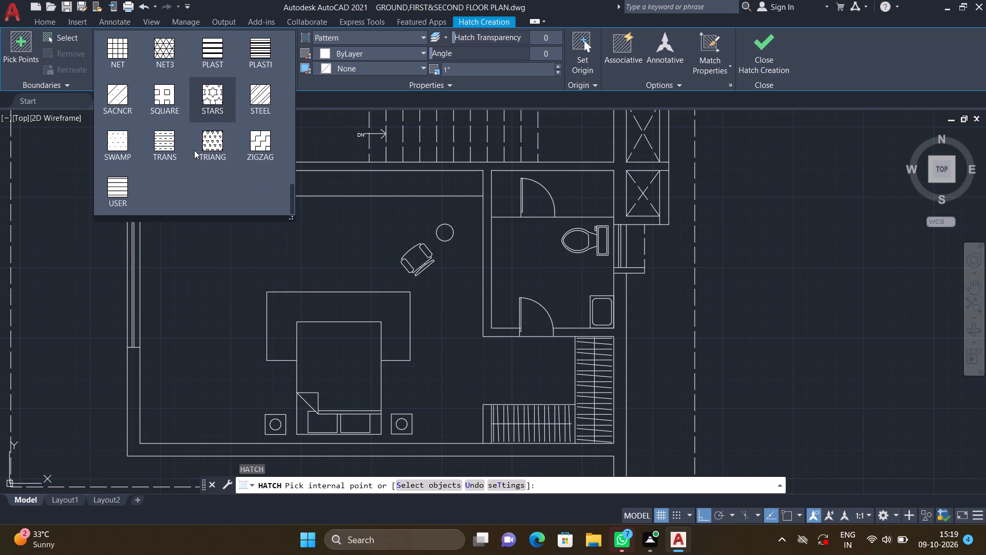
{"action": "left_click", "coordinate": [212, 95]}
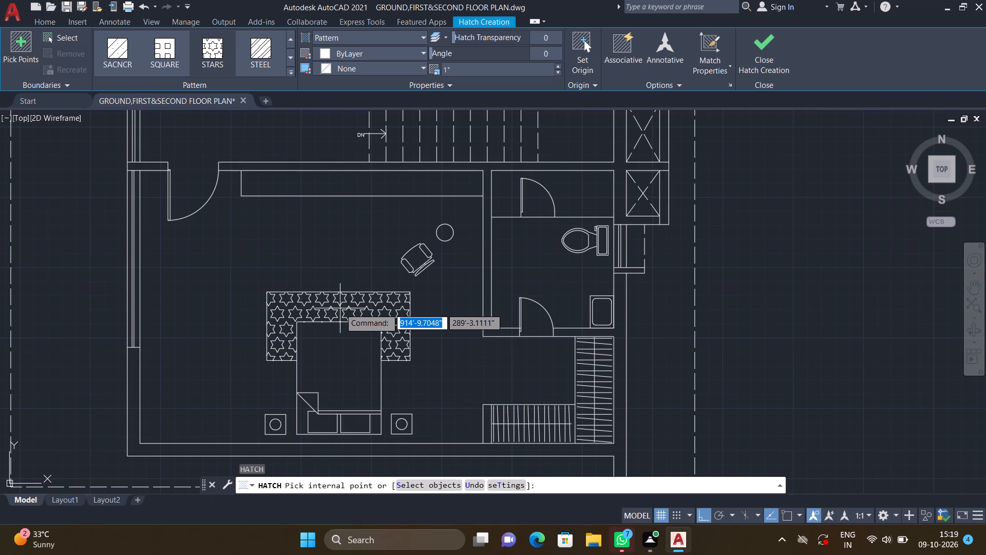
{"action": "left_click", "coordinate": [340, 308]}
{"action": "key", "text": "Escape"}
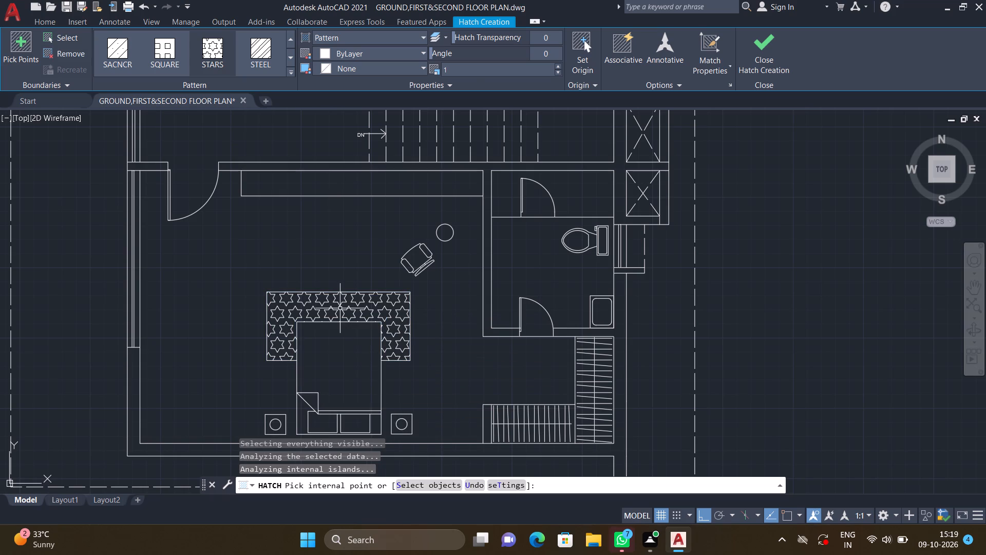
Add a multiline text label reading BEDROOM-04 with 20'4"*16'2" on the second line, north of the bed's rug, saving the text.
{"action": "key", "text": "Escape"}
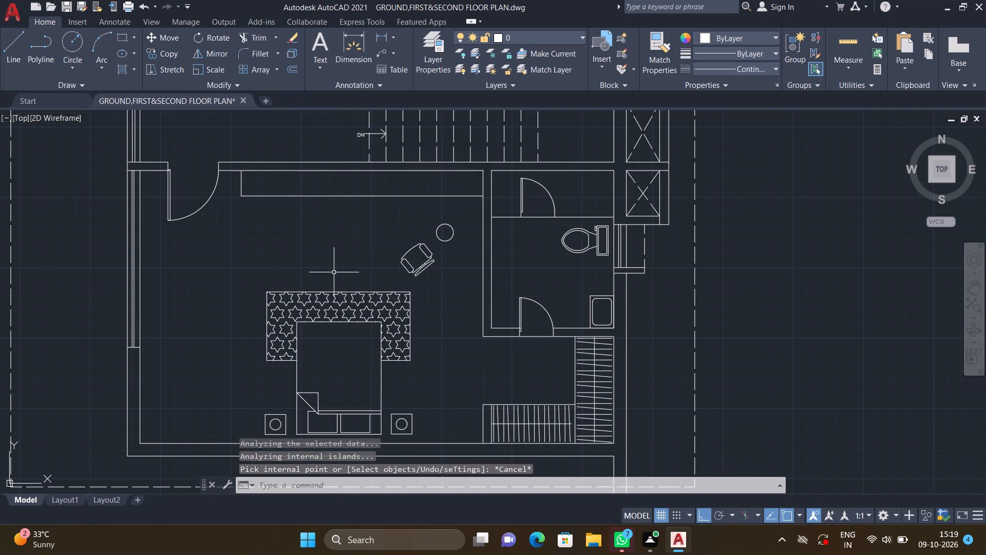
{"action": "scroll", "coordinate": [345, 269], "scroll_direction": "down", "scroll_amount": 3}
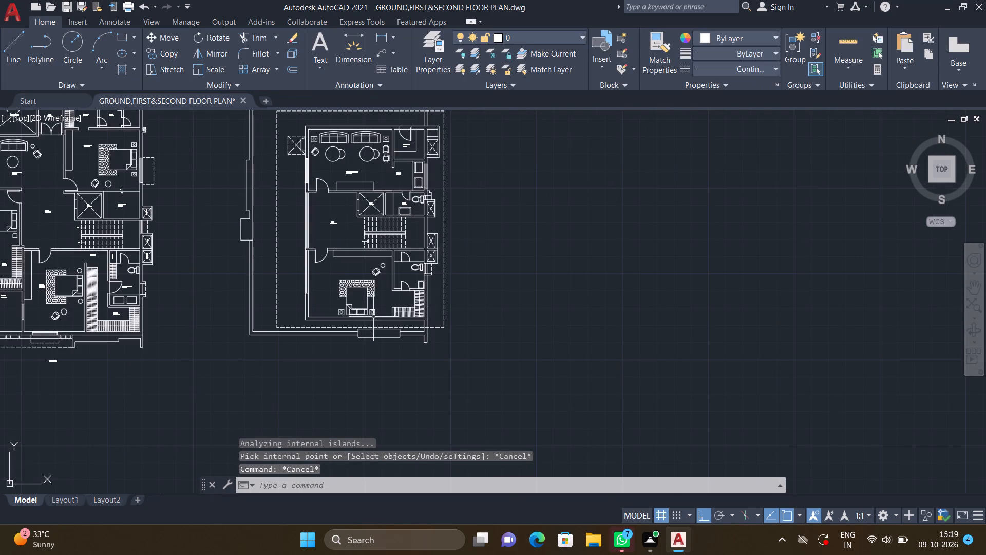
{"action": "scroll", "coordinate": [364, 293], "scroll_direction": "up", "scroll_amount": 3}
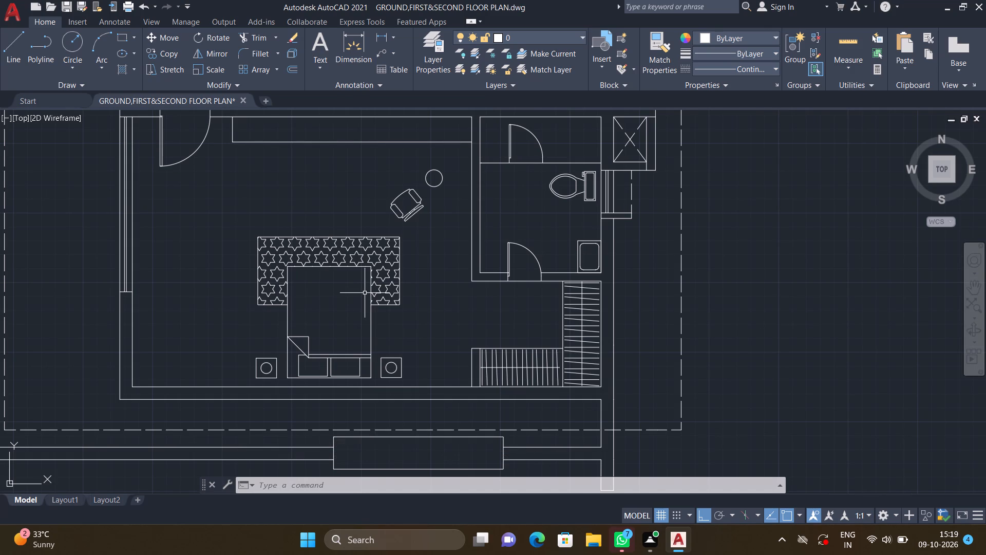
{"action": "middle_click_drag", "start_coordinate": [248, 281], "coordinate": [309, 302]}
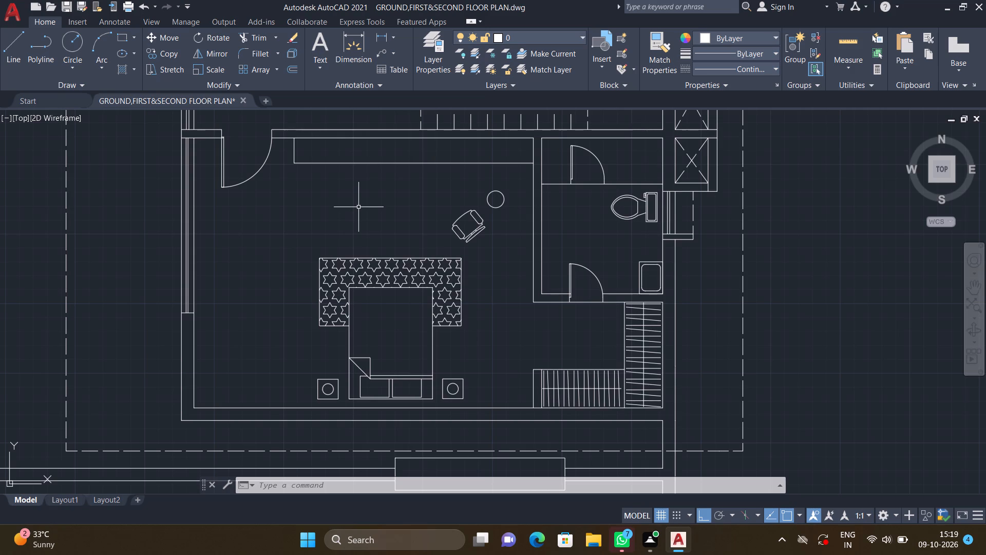
{"action": "type", "text": "MT"}
{"action": "key", "text": "Return"}
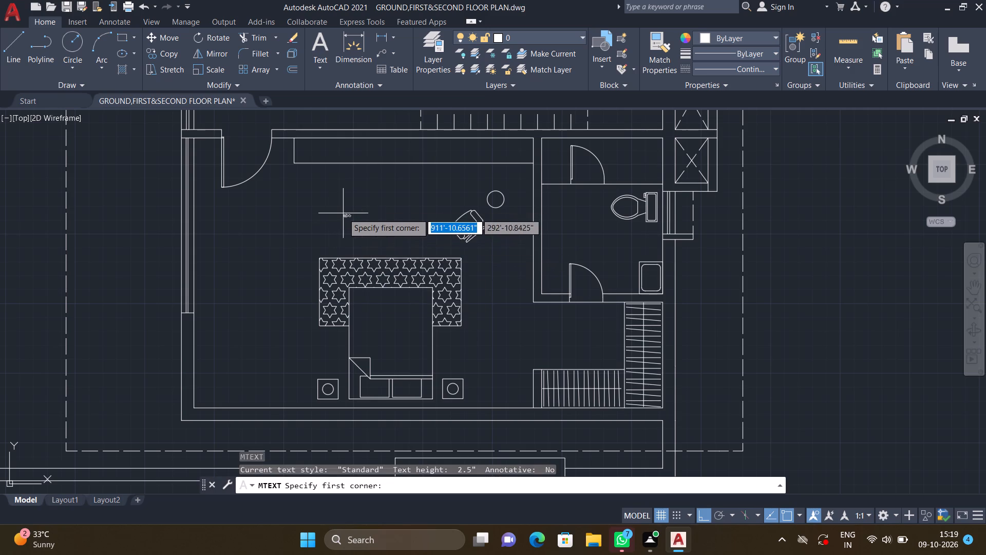
{"action": "scroll", "coordinate": [343, 213], "scroll_direction": "up", "scroll_amount": 1}
{"action": "left_click", "coordinate": [340, 203]}
{"action": "left_click", "coordinate": [487, 249]}
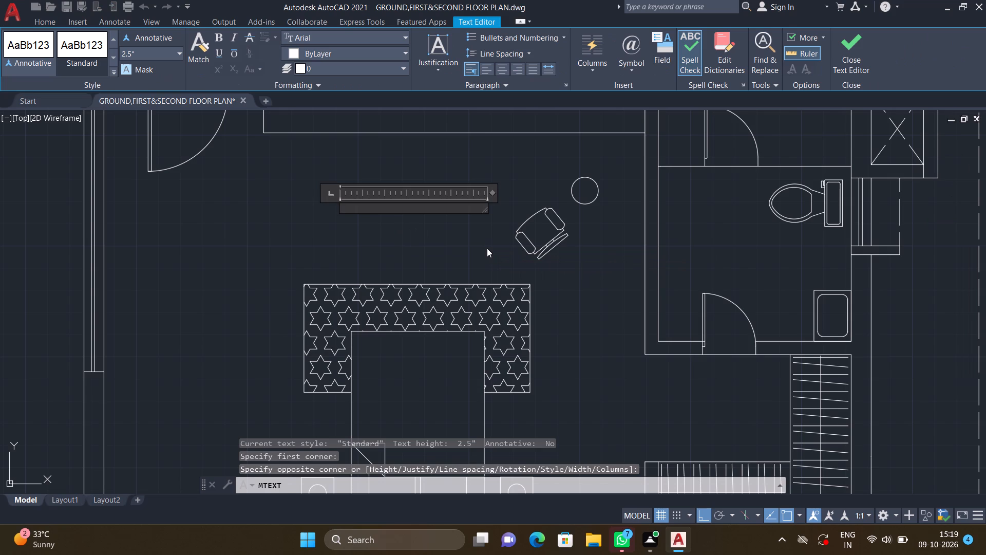
{"action": "type", "text": "BED"}
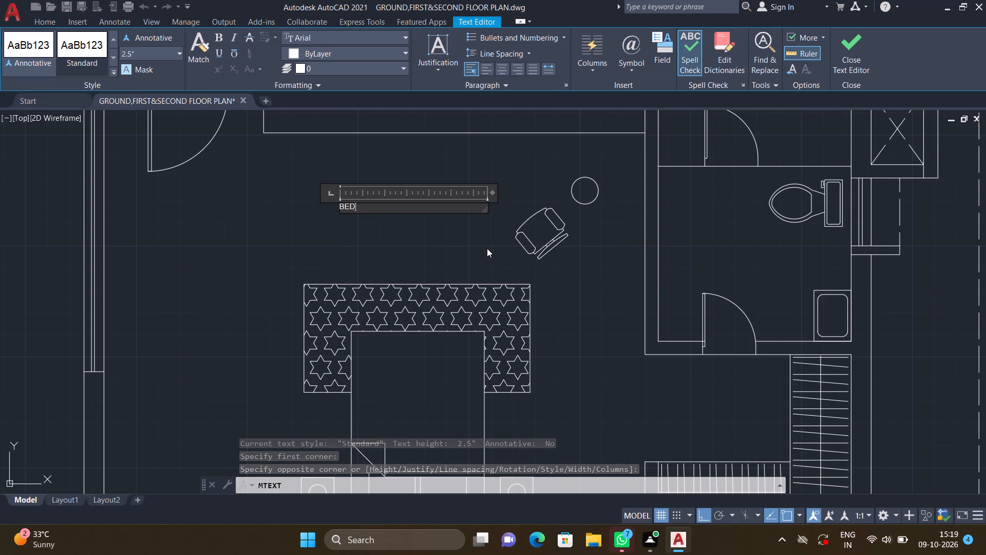
{"action": "type", "text": "ROOM"}
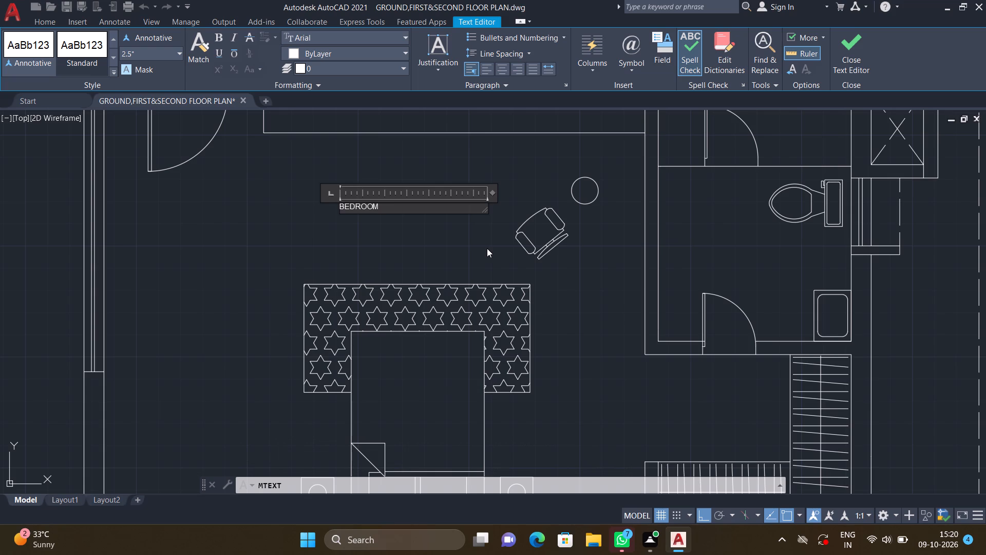
{"action": "key", "text": "minus"}
{"action": "type", "text": "04"}
{"action": "key", "text": "Return"}
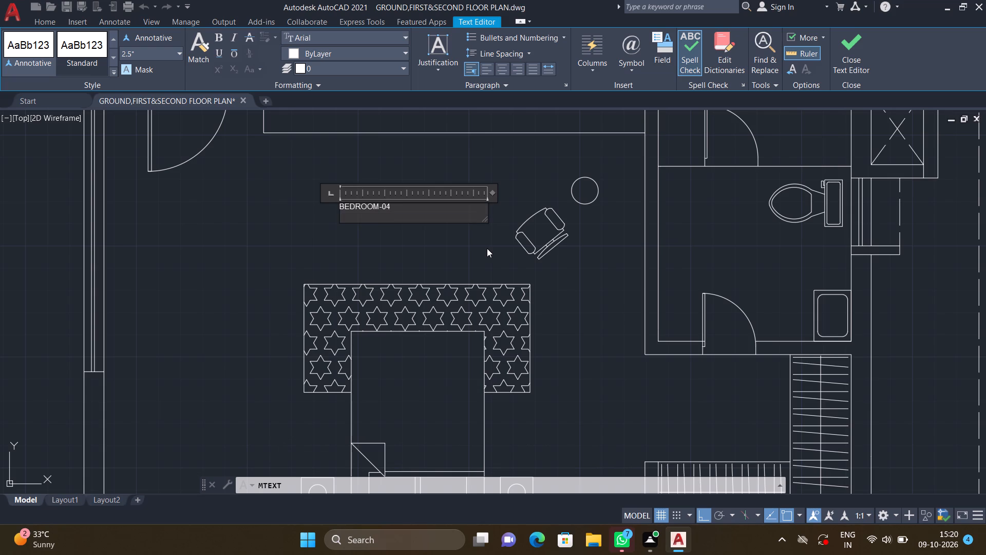
{"action": "type", "text": "20'"}
{"action": "type", "text": "4\""}
{"action": "key", "text": "asterisk"}
{"action": "type", "text": "16'"}
{"action": "key", "text": "2"}
{"action": "key", "text": "shift+quotedbl"}
{"action": "key", "text": "Return"}
{"action": "key", "text": "Escape"}
{"action": "left_click", "coordinate": [529, 270]}
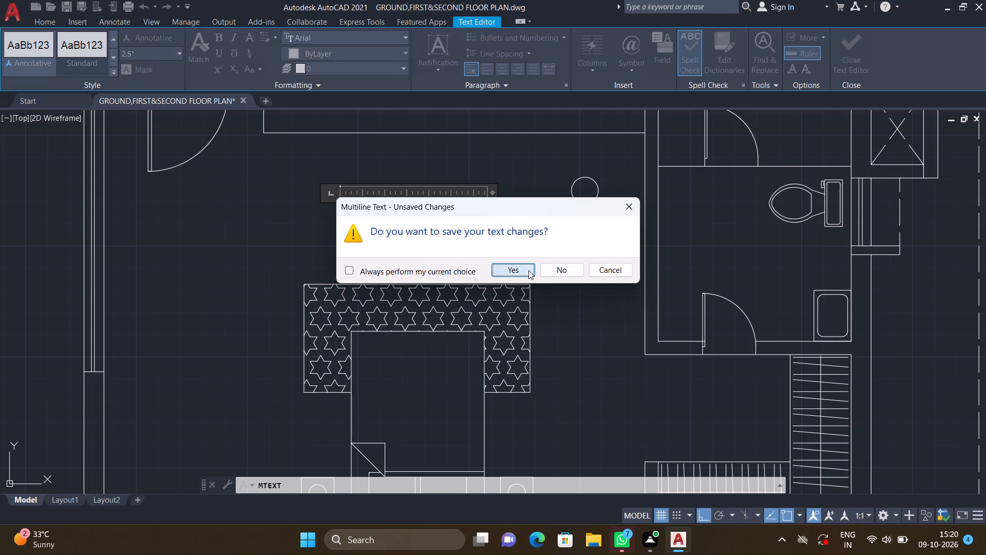
With Ortho off, move the BEDROOM-04 label a short distance southeast, closer to the rug's centre.
{"action": "key", "text": "m"}
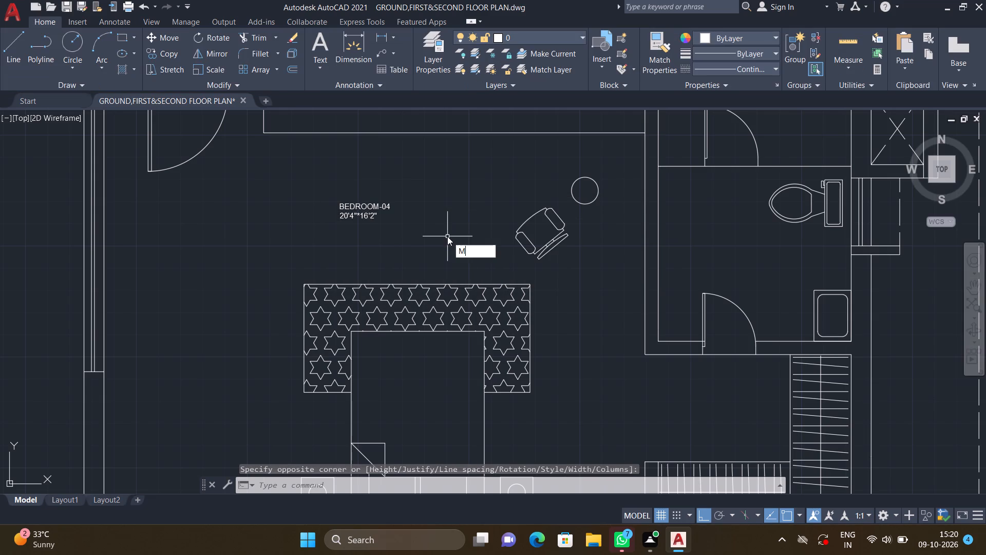
{"action": "key", "text": "Return"}
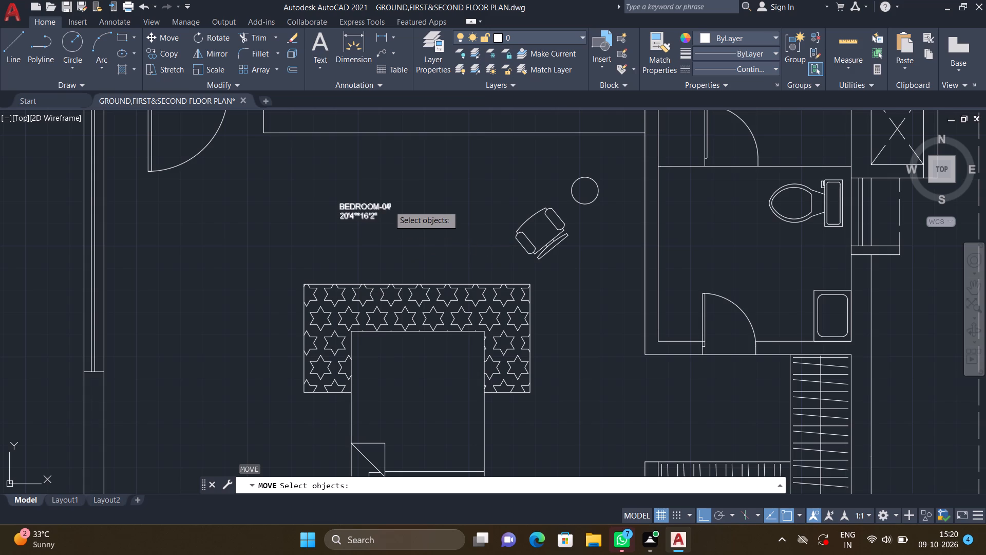
{"action": "left_click", "coordinate": [389, 206]}
{"action": "key", "text": "Return"}
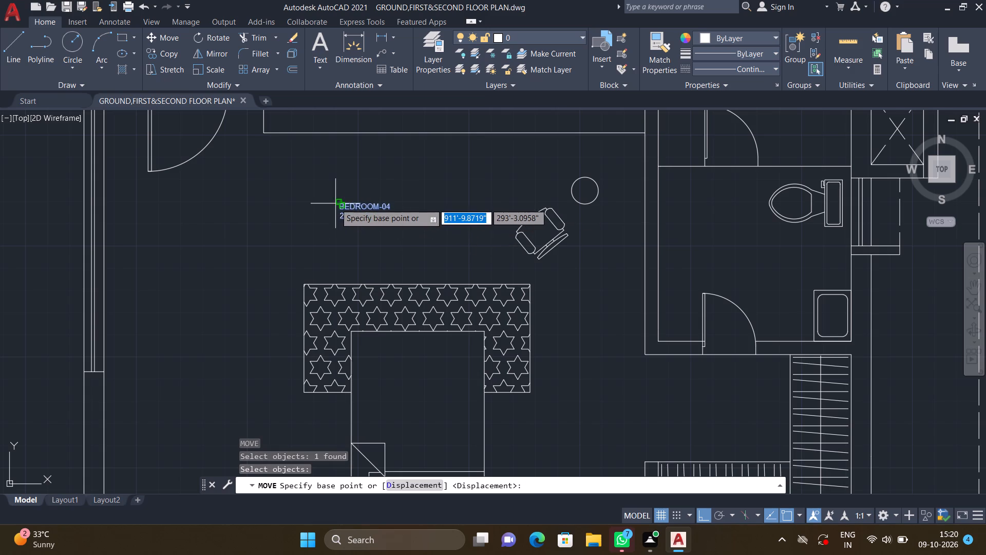
{"action": "scroll", "coordinate": [335, 203], "scroll_direction": "up", "scroll_amount": 2}
{"action": "left_click", "coordinate": [340, 201]}
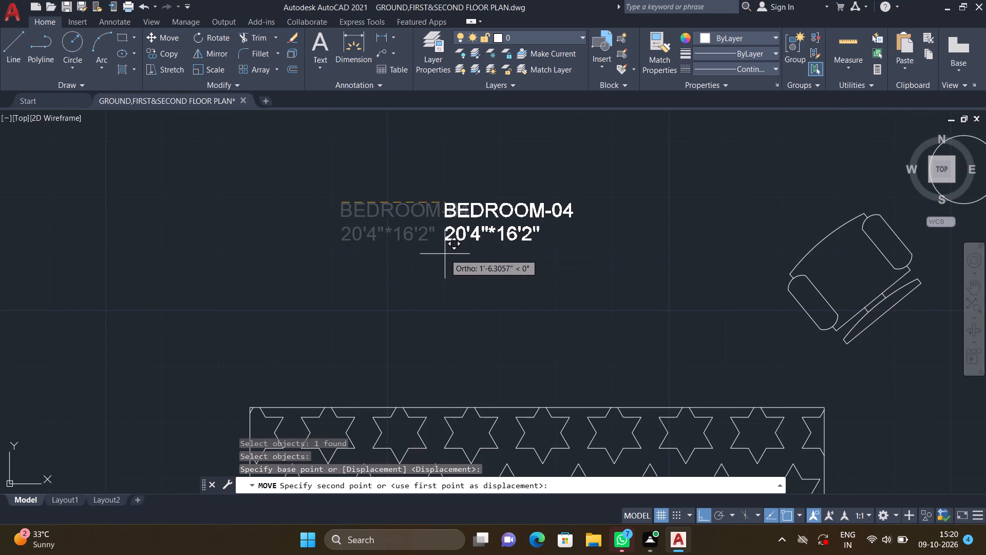
{"action": "key", "text": "F8"}
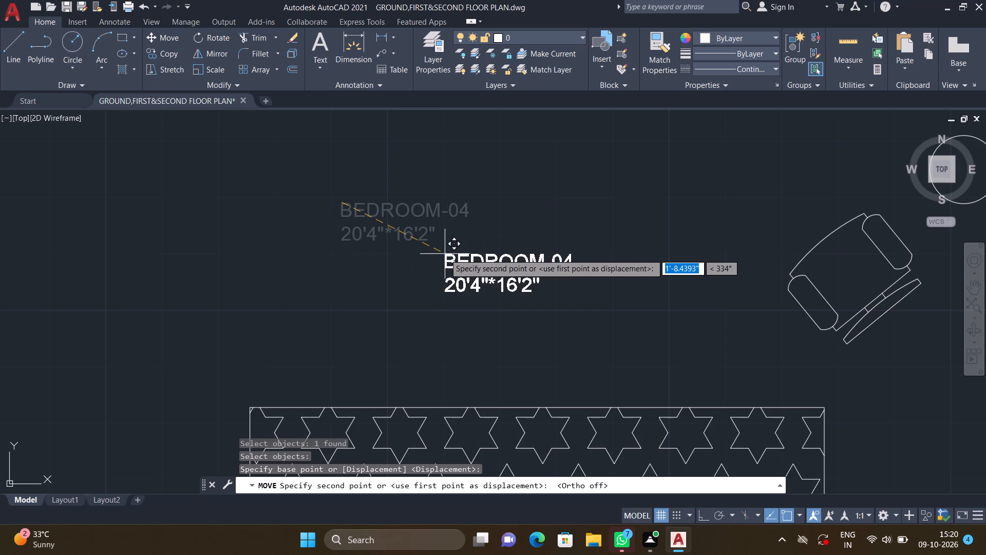
{"action": "left_click", "coordinate": [449, 263]}
{"action": "scroll", "coordinate": [465, 261], "scroll_direction": "down", "scroll_amount": 3}
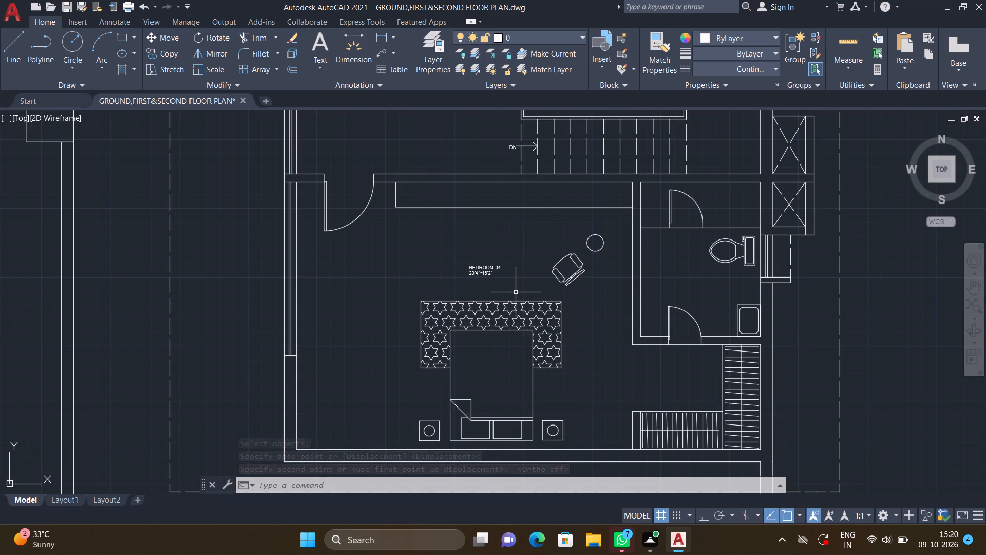
With Ortho on, draw a three-line wall stub 6" wide and about 5" deep, extending north from the wardrobe's west end wall.
{"action": "middle_click_drag", "start_coordinate": [515, 279], "coordinate": [419, 254]}
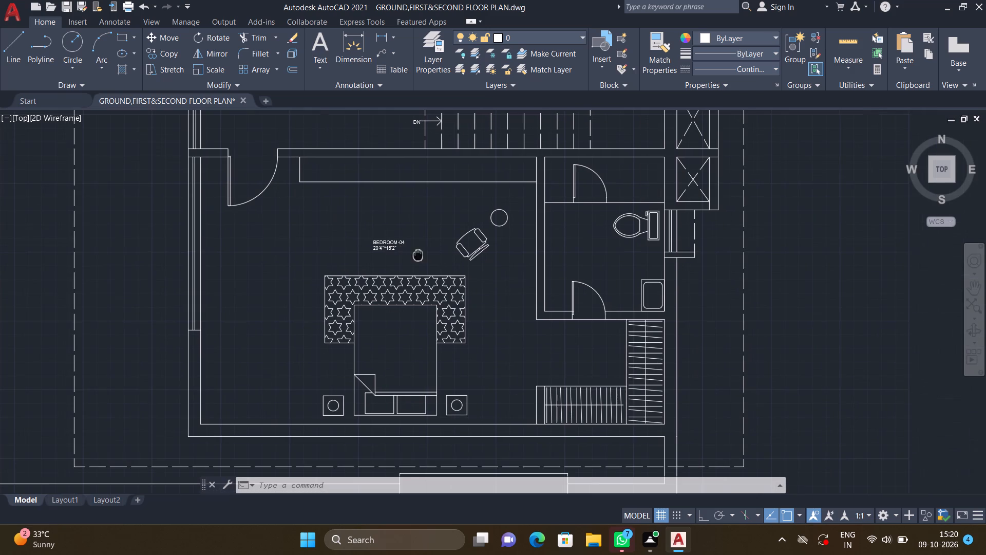
{"action": "middle_click_drag", "start_coordinate": [489, 298], "coordinate": [432, 260]}
{"action": "scroll", "coordinate": [526, 311], "scroll_direction": "up", "scroll_amount": 1}
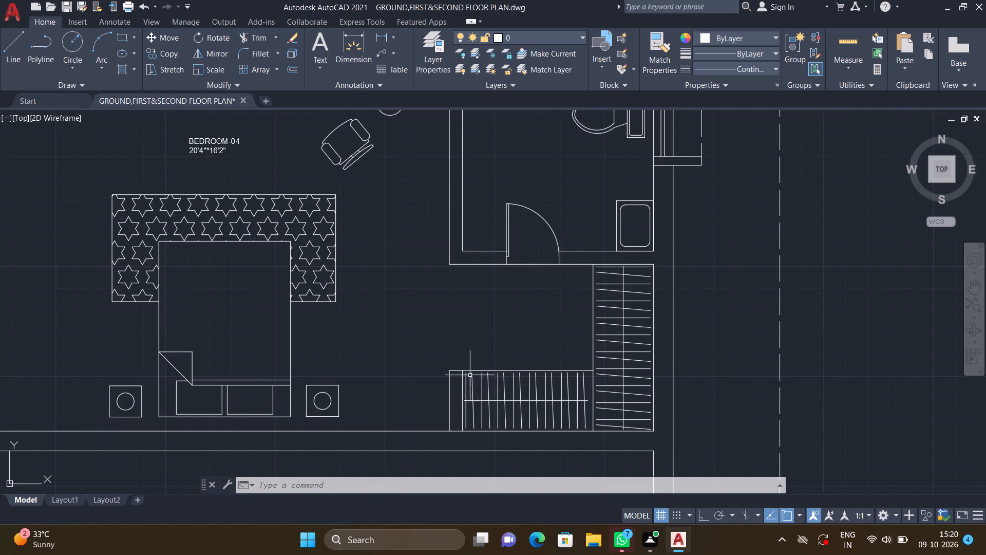
{"action": "scroll", "coordinate": [465, 373], "scroll_direction": "up", "scroll_amount": 2}
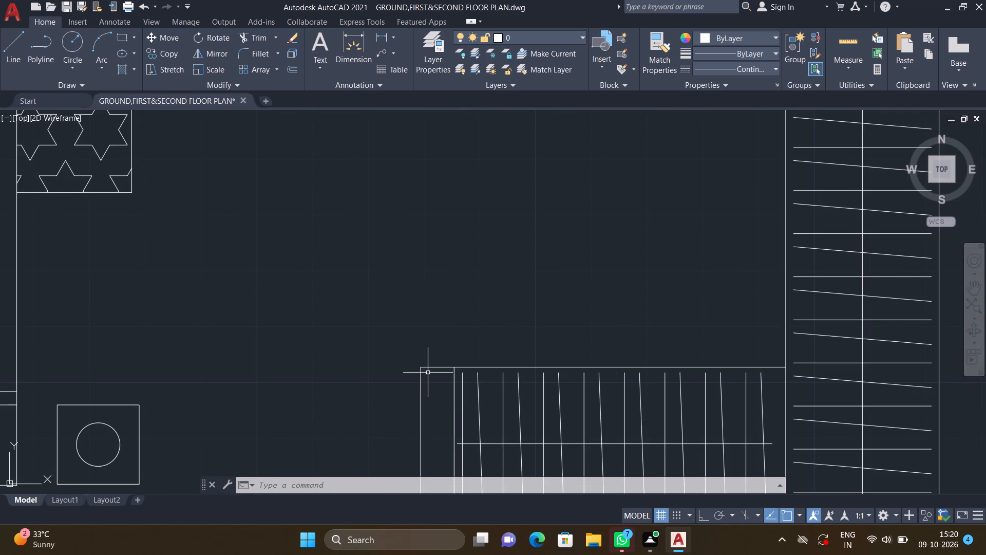
{"action": "key", "text": "l"}
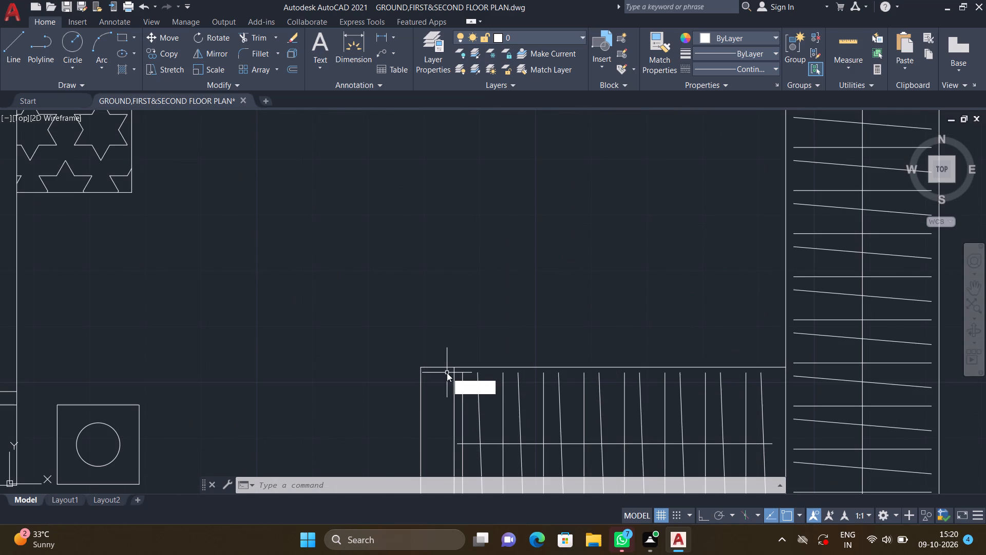
{"action": "key", "text": "Return"}
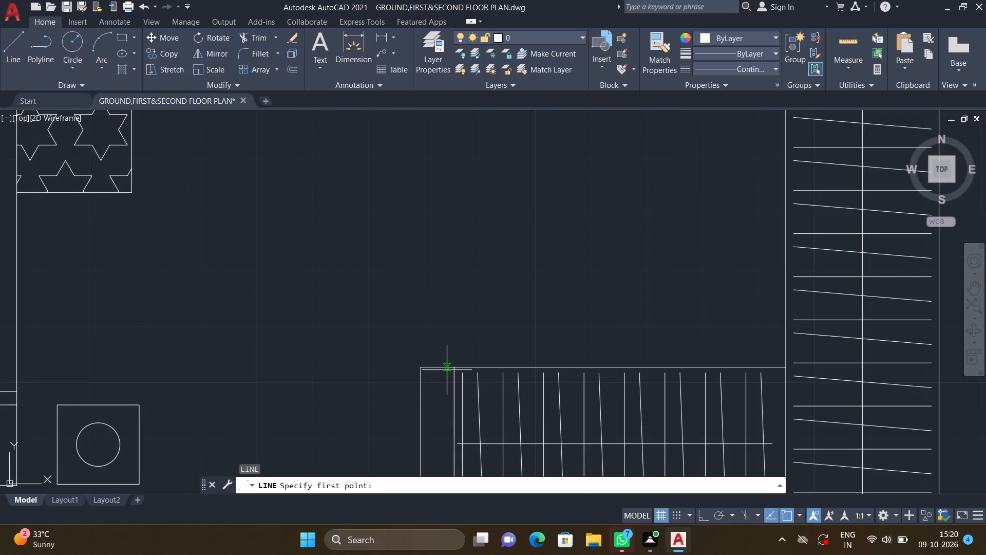
{"action": "key", "text": "F8"}
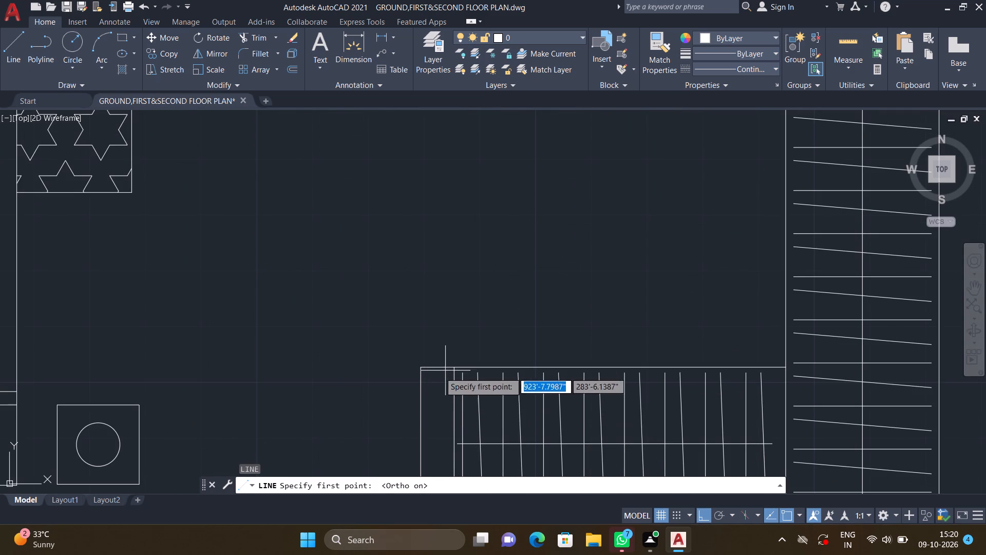
{"action": "scroll", "coordinate": [412, 333], "scroll_direction": "up", "scroll_amount": 1}
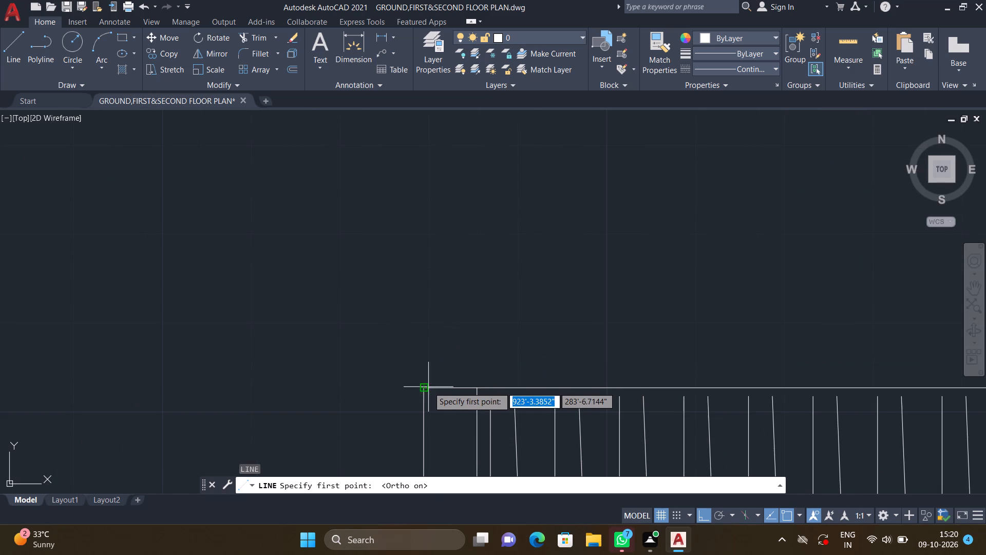
{"action": "left_click", "coordinate": [426, 385]}
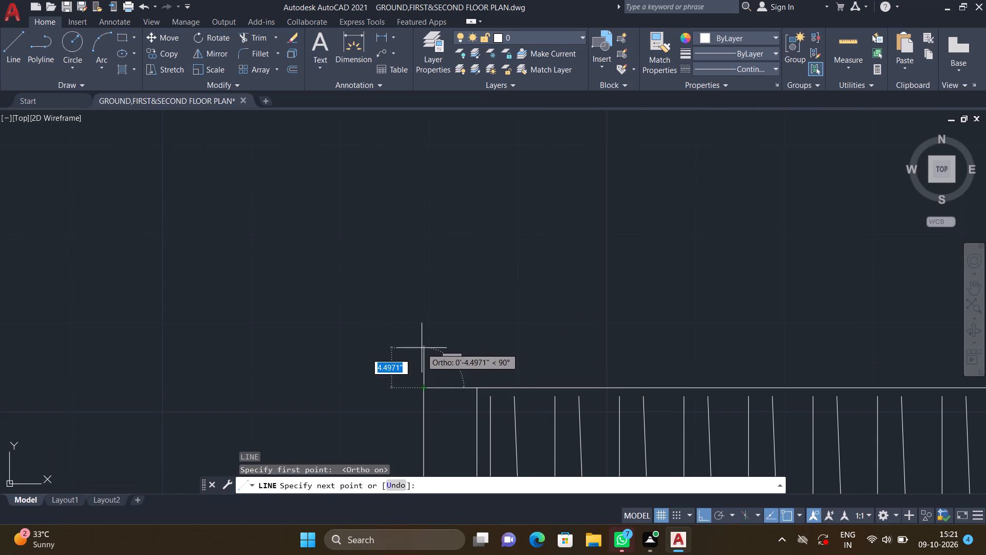
{"action": "scroll", "coordinate": [422, 348], "scroll_direction": "up", "scroll_amount": 1}
{"action": "left_click", "coordinate": [424, 342]}
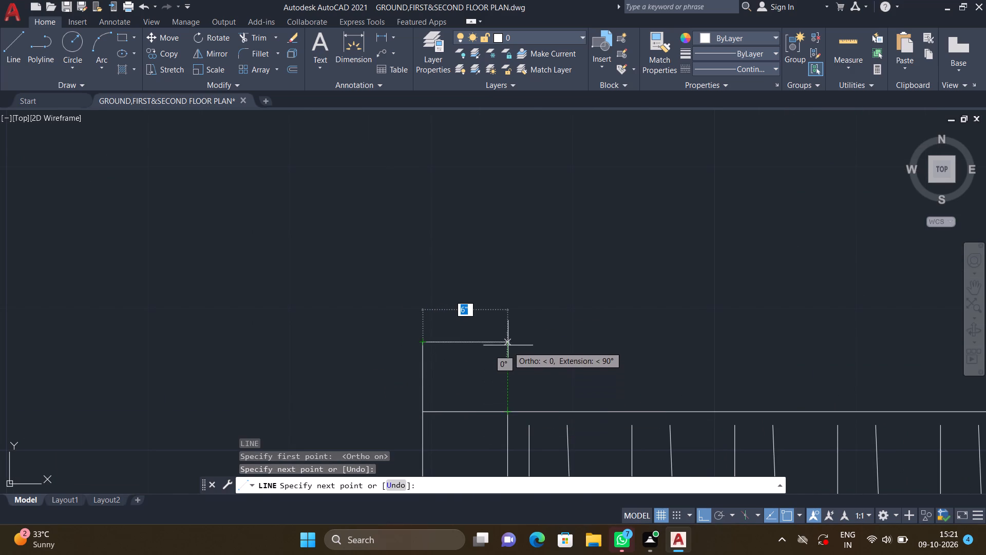
{"action": "left_click", "coordinate": [507, 341]}
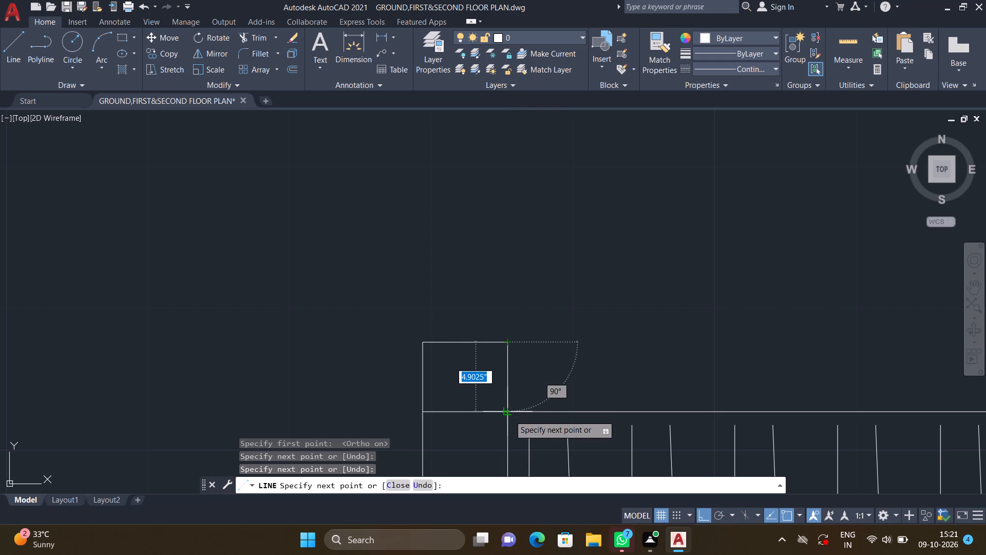
{"action": "left_click", "coordinate": [509, 415]}
{"action": "key", "text": "Return"}
{"action": "middle_click_drag", "start_coordinate": [540, 396], "coordinate": [498, 307]}
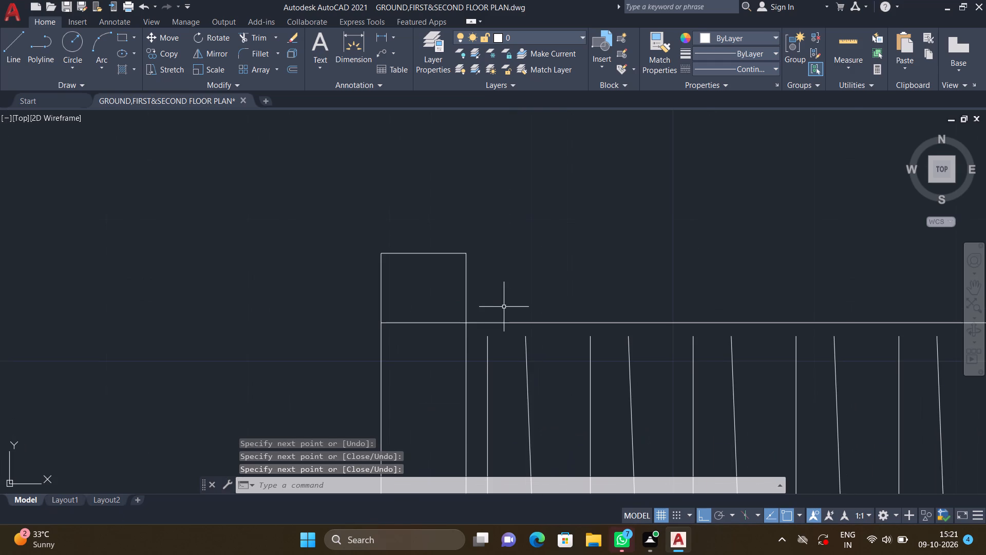
Trim the wardrobe's top line where it crosses the new 6" wall stub at the wardrobe's west end.
{"action": "type", "text": "TR"}
{"action": "key", "text": "Return"}
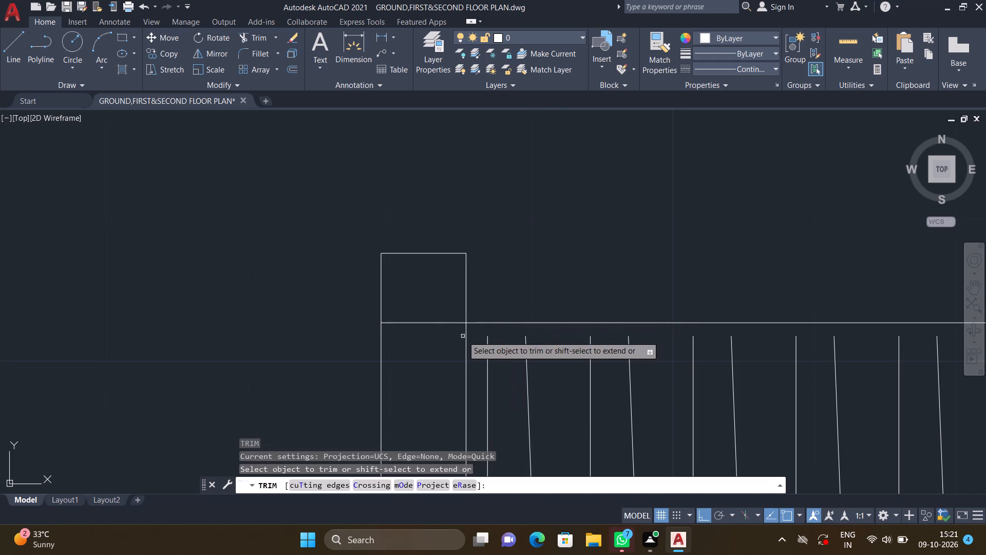
{"action": "left_click", "coordinate": [433, 322]}
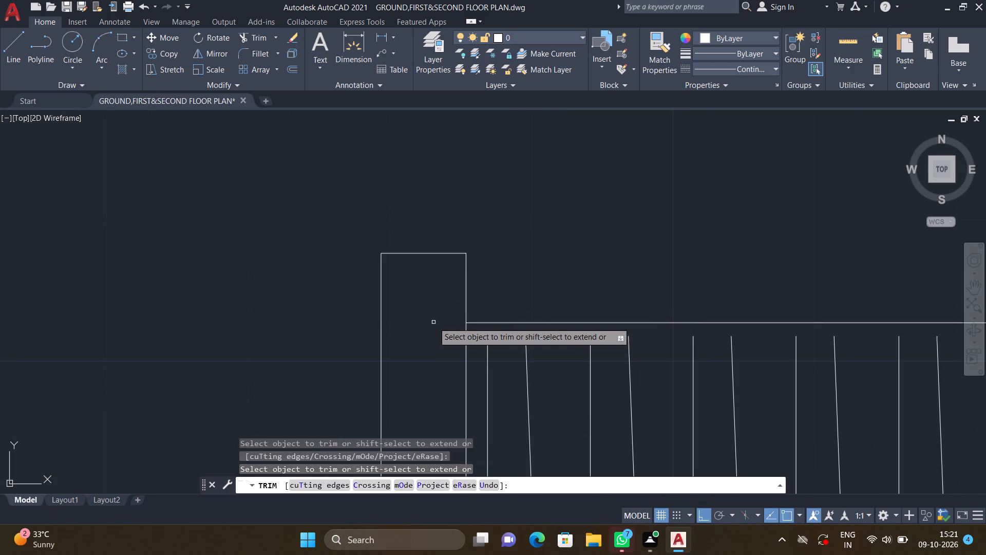
{"action": "key", "text": "Return"}
Add a multiline text label reading WALK IN with 7'7"*6'6" on the second line, north of the horizontal wardrobe, saving the text.
{"action": "scroll", "coordinate": [498, 301], "scroll_direction": "down", "scroll_amount": 3}
{"action": "middle_click_drag", "start_coordinate": [543, 280], "coordinate": [487, 261]}
{"action": "scroll", "coordinate": [506, 271], "scroll_direction": "down", "scroll_amount": 1}
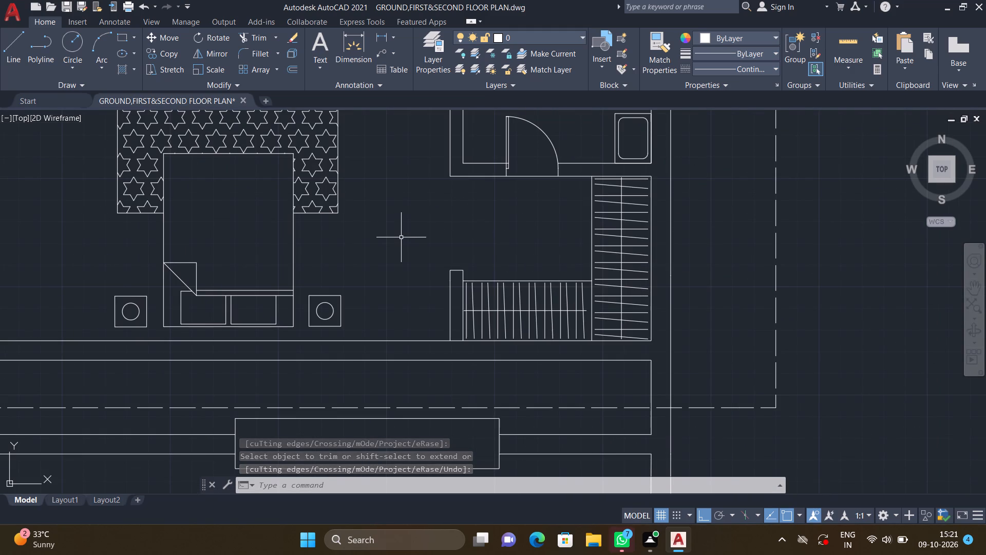
{"action": "type", "text": "MT"}
{"action": "key", "text": "Return"}
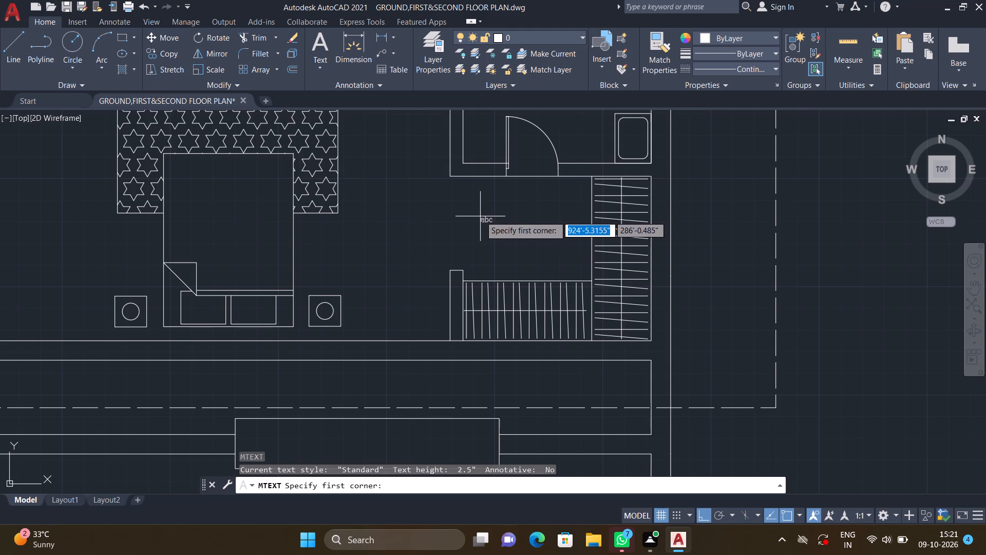
{"action": "scroll", "coordinate": [481, 216], "scroll_direction": "up", "scroll_amount": 2}
{"action": "double_click", "coordinate": [459, 215]}
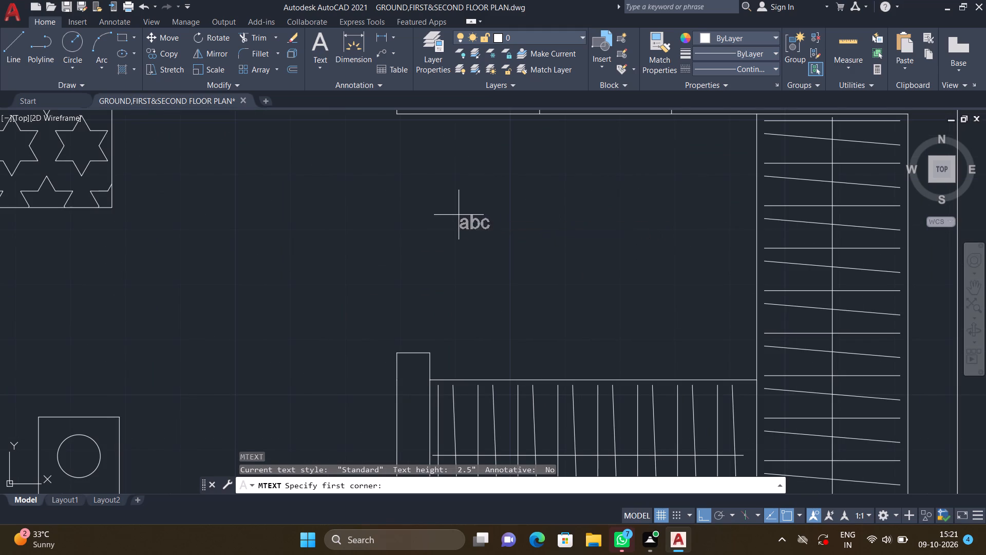
{"action": "left_click", "coordinate": [690, 287]}
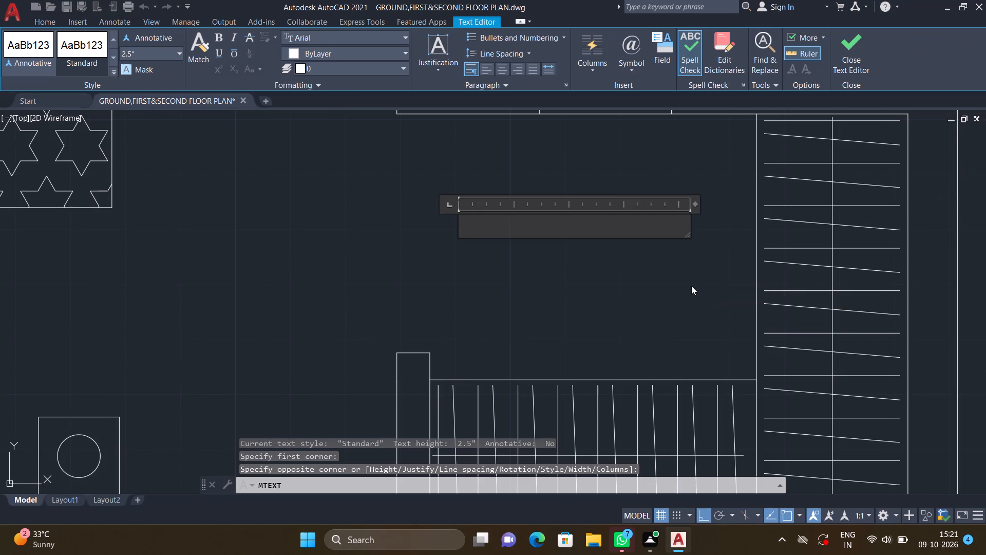
{"action": "key", "text": "w"}
{"action": "type", "text": "ALK"}
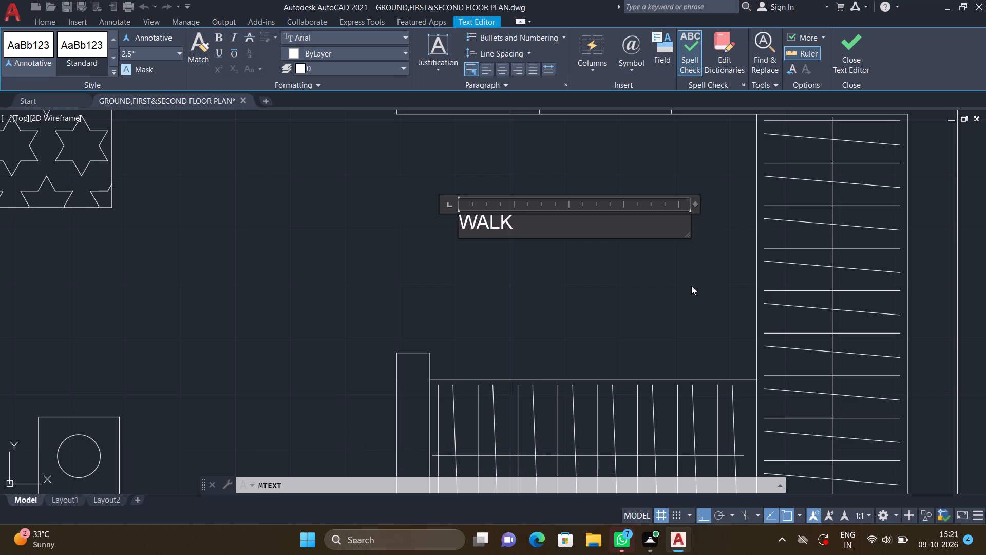
{"action": "key", "text": "space"}
{"action": "type", "text": "IN"}
{"action": "key", "text": "Return"}
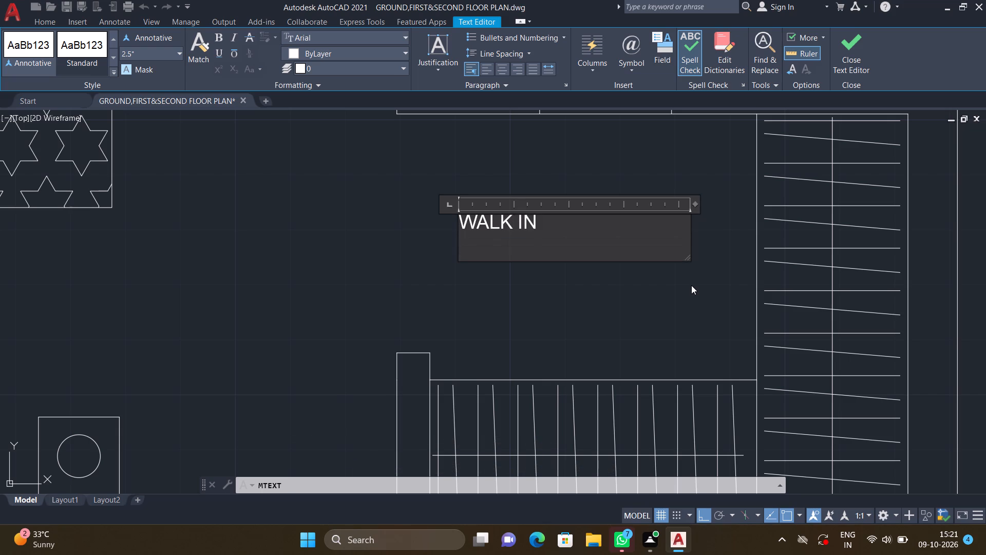
{"action": "type", "text": "7'"}
{"action": "key", "text": "7"}
{"action": "key", "text": "shift+quotedbl"}
{"action": "key", "text": "asterisk"}
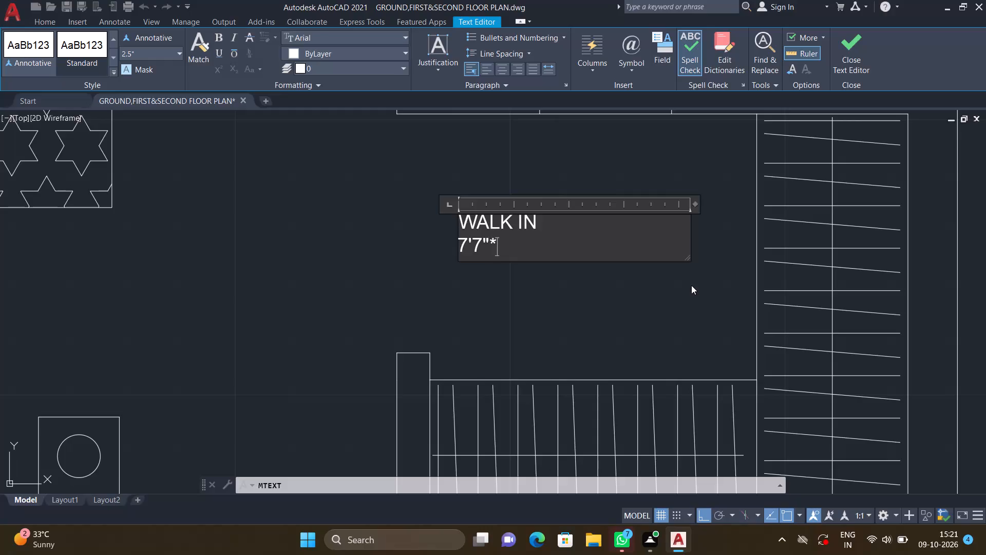
{"action": "type", "text": "6'"}
{"action": "type", "text": "6\""}
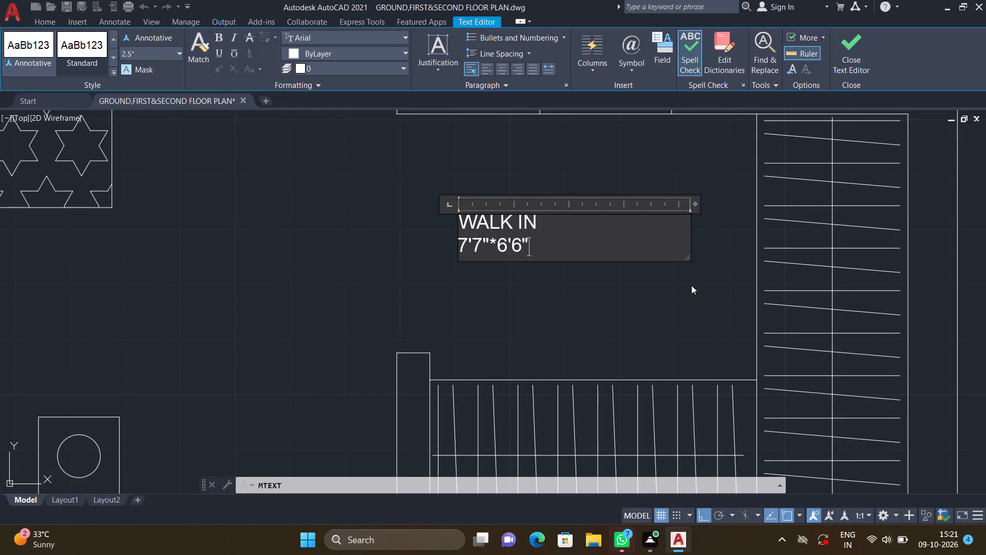
{"action": "key", "text": "Return"}
{"action": "key", "text": "Escape"}
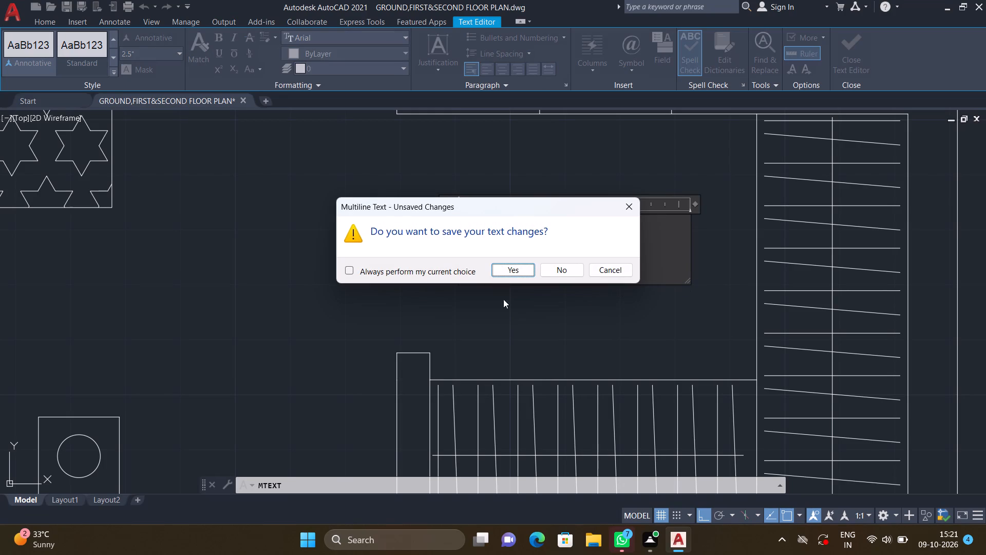
{"action": "left_click", "coordinate": [502, 267]}
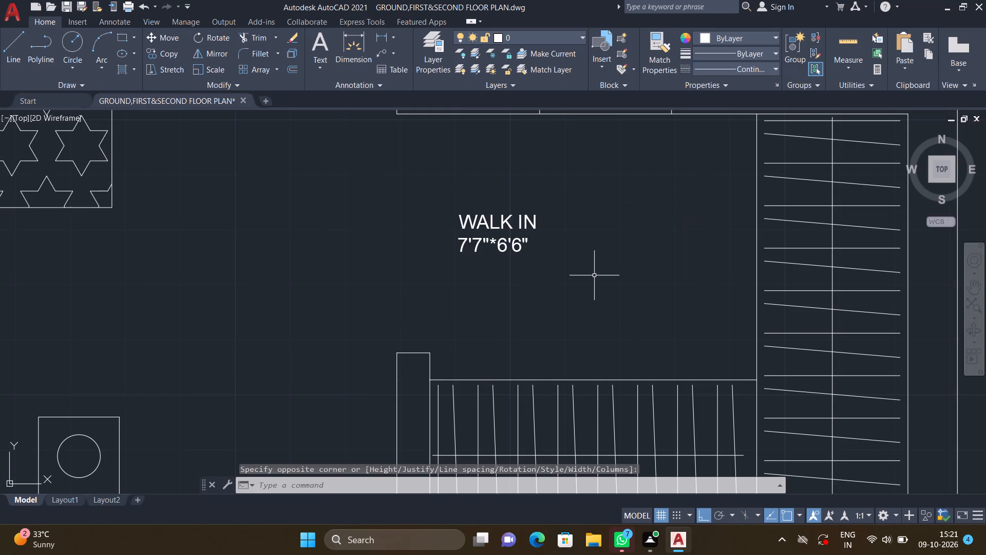
Move the WALK IN label a short distance east, closer to the middle of the walk-in area.
{"action": "key", "text": "m"}
{"action": "key", "text": "Return"}
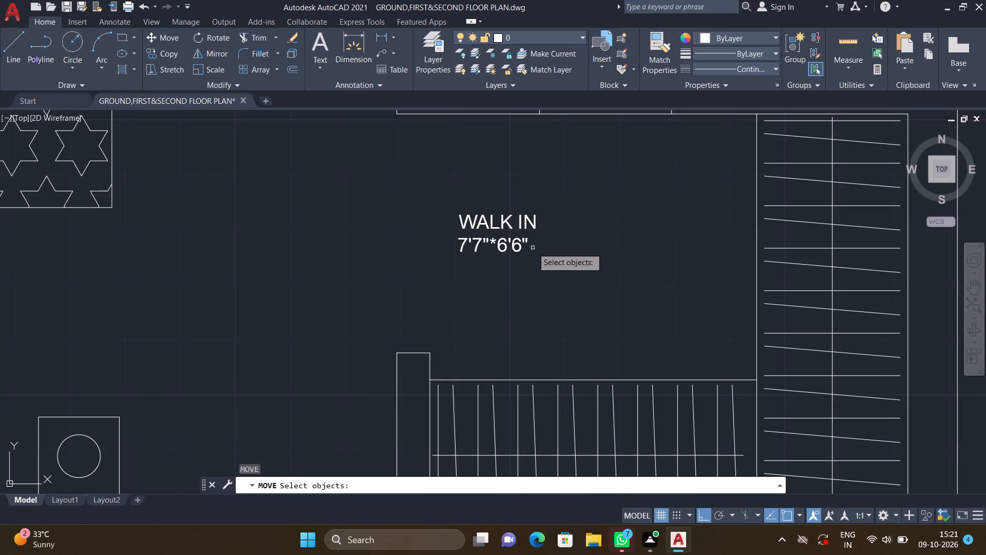
{"action": "left_click", "coordinate": [520, 218]}
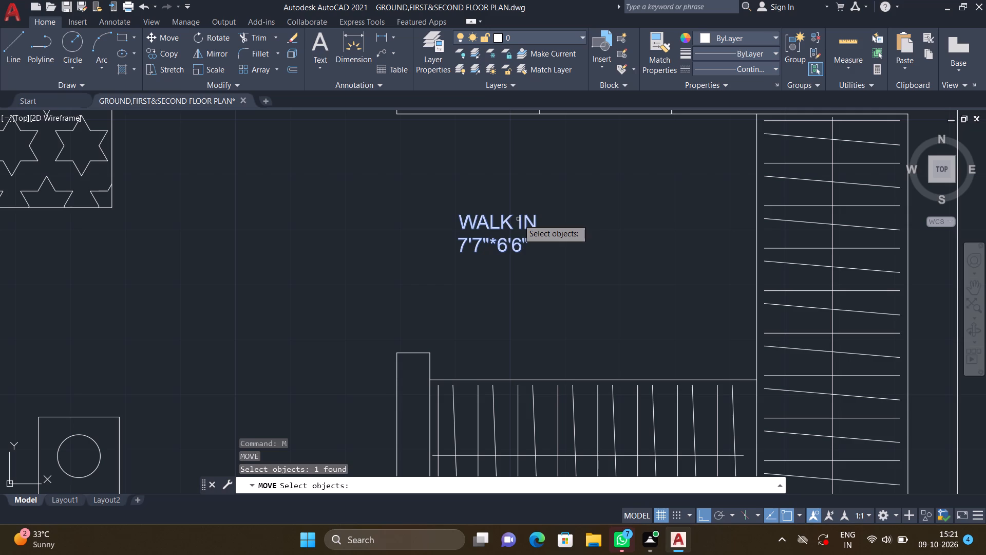
{"action": "key", "text": "Return"}
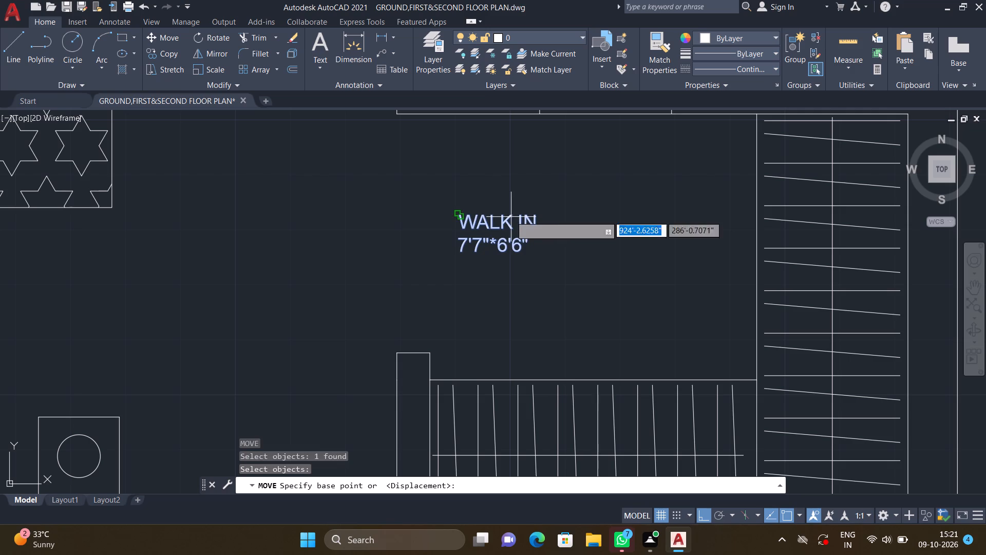
{"action": "scroll", "coordinate": [463, 222], "scroll_direction": "up", "scroll_amount": 1}
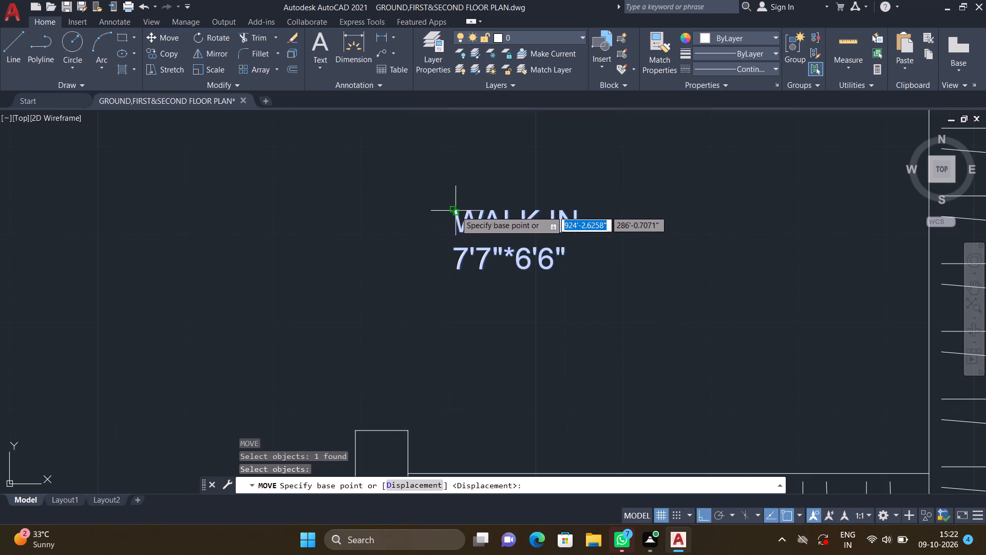
{"action": "left_click", "coordinate": [456, 211]}
{"action": "left_click", "coordinate": [597, 225]}
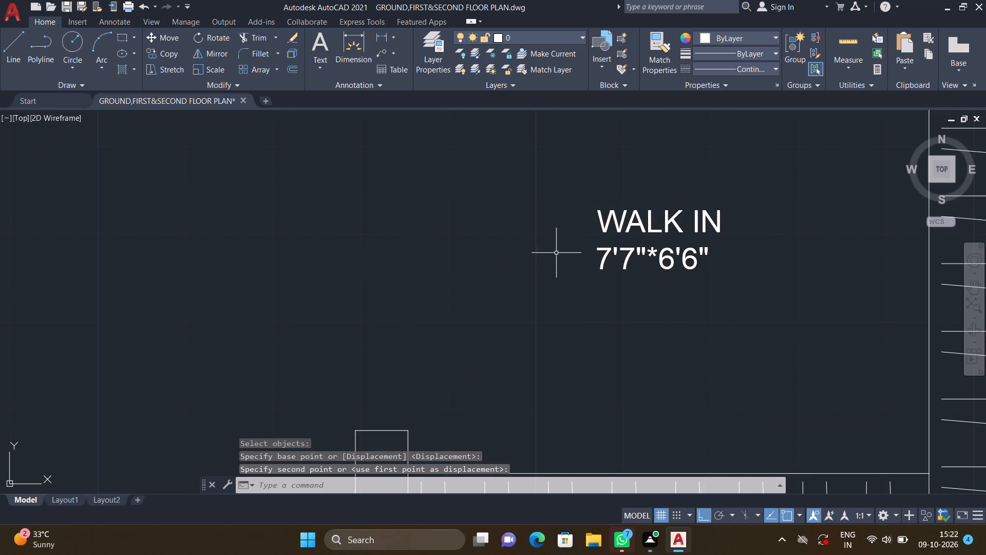
Add a multiline text label reading TOILET with 7'3"*9'4" on the second line, west of the WC north of the walk-in, saving the text.
{"action": "scroll", "coordinate": [546, 254], "scroll_direction": "down", "scroll_amount": 3}
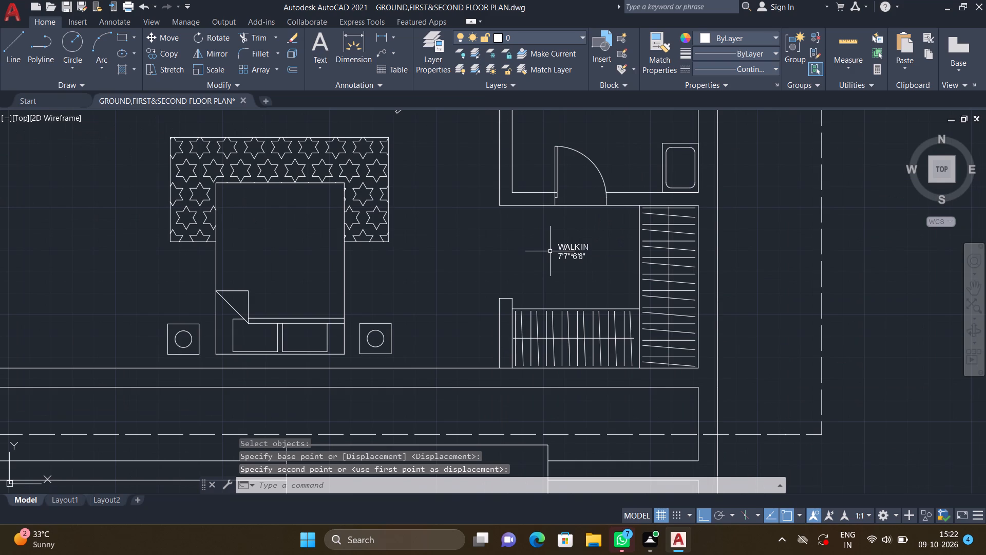
{"action": "middle_click_drag", "start_coordinate": [560, 247], "coordinate": [558, 297]}
{"action": "middle_click_drag", "start_coordinate": [558, 169], "coordinate": [546, 256]}
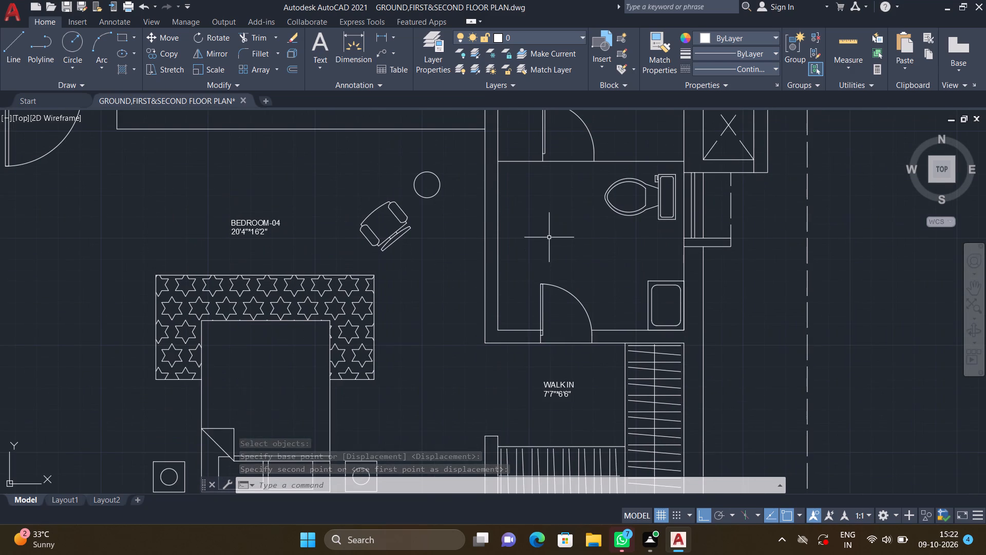
{"action": "key", "text": "m"}
{"action": "key", "text": "t"}
{"action": "key", "text": "Return"}
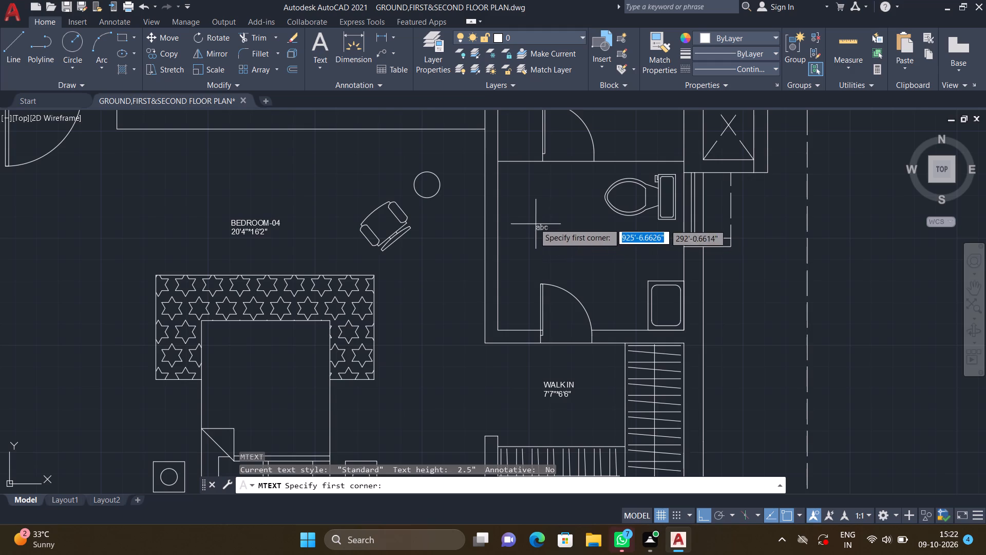
{"action": "scroll", "coordinate": [529, 219], "scroll_direction": "up", "scroll_amount": 2}
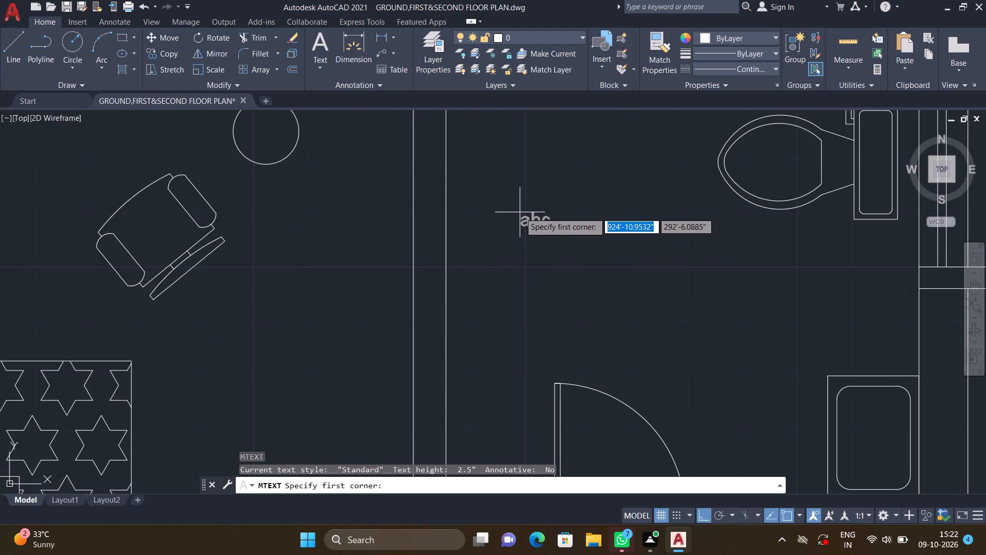
{"action": "scroll", "coordinate": [519, 207], "scroll_direction": "down", "scroll_amount": 2}
{"action": "left_click", "coordinate": [519, 202]}
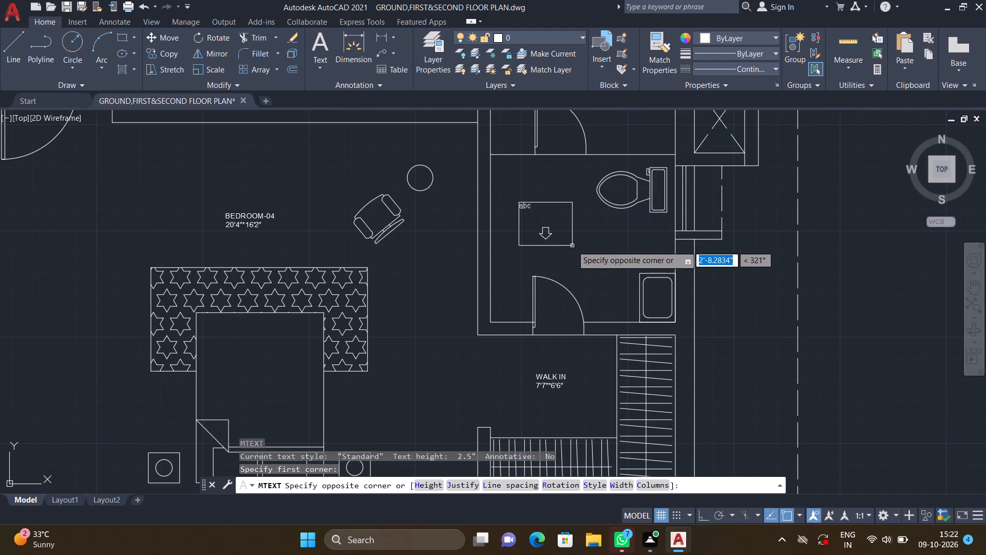
{"action": "scroll", "coordinate": [581, 252], "scroll_direction": "up", "scroll_amount": 1}
{"action": "left_click", "coordinate": [618, 266]}
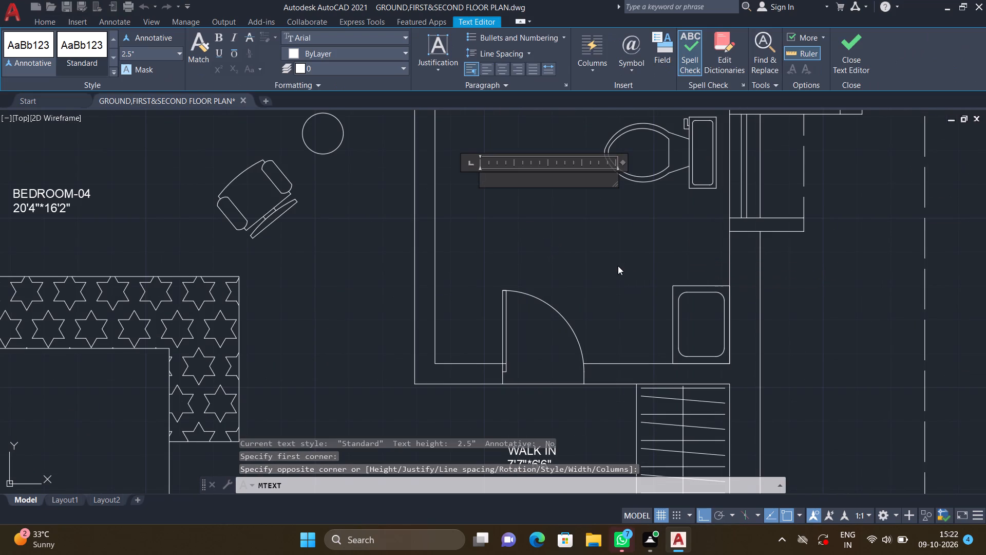
{"action": "type", "text": "TOILET"}
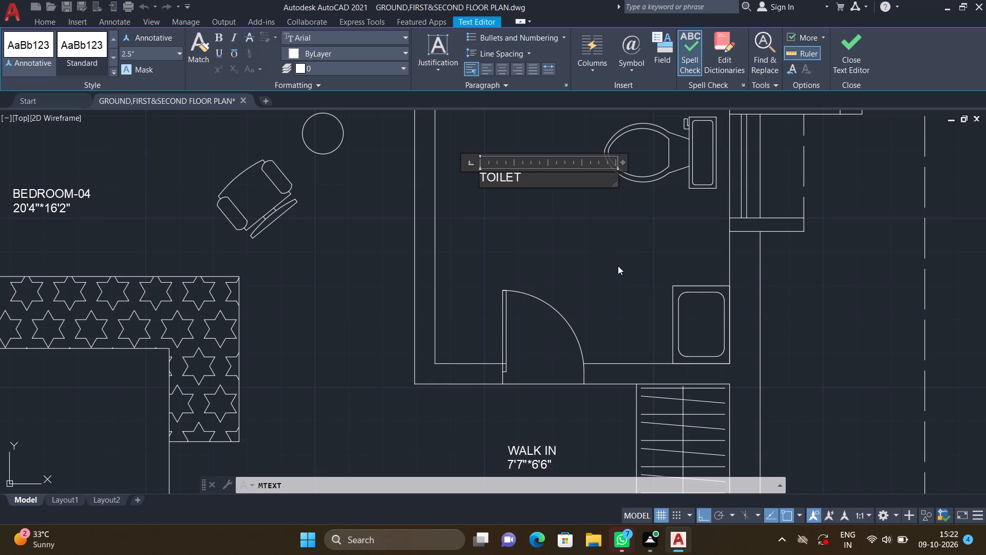
{"action": "key", "text": "Return"}
{"action": "type", "text": "7'"}
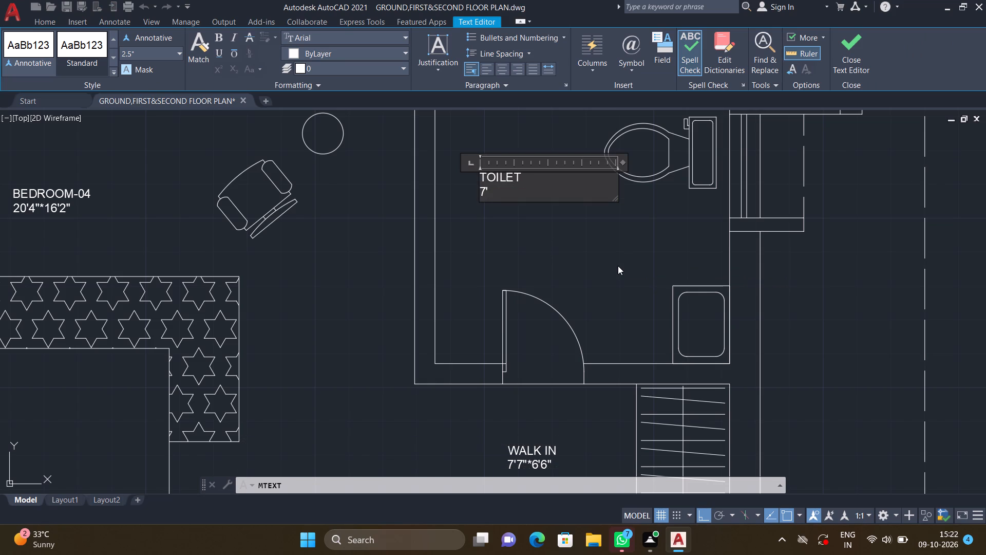
{"action": "key", "text": "3"}
{"action": "key", "text": "shift+quotedbl"}
{"action": "key", "text": "asterisk"}
{"action": "type", "text": "9'"}
{"action": "type", "text": "4\""}
{"action": "key", "text": "Return"}
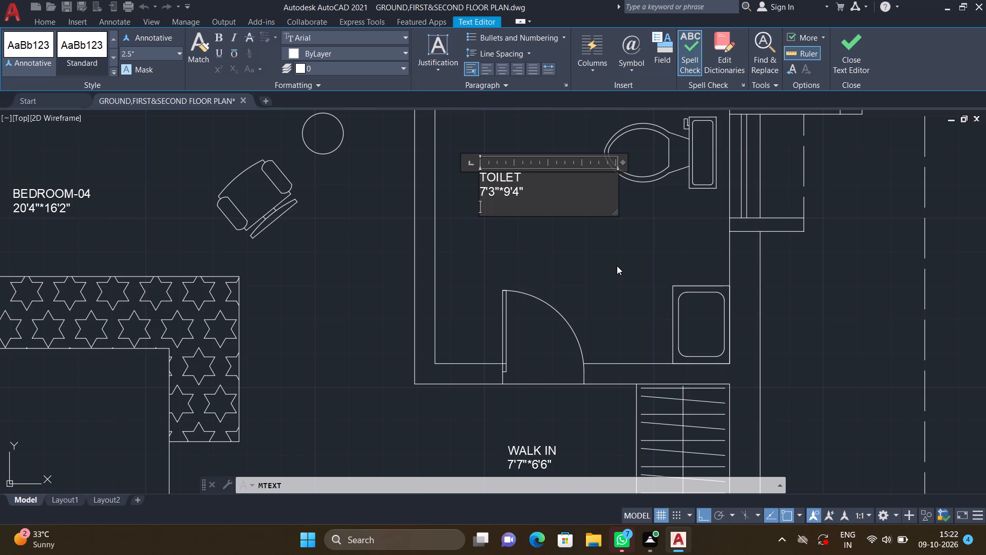
{"action": "key", "text": "Escape"}
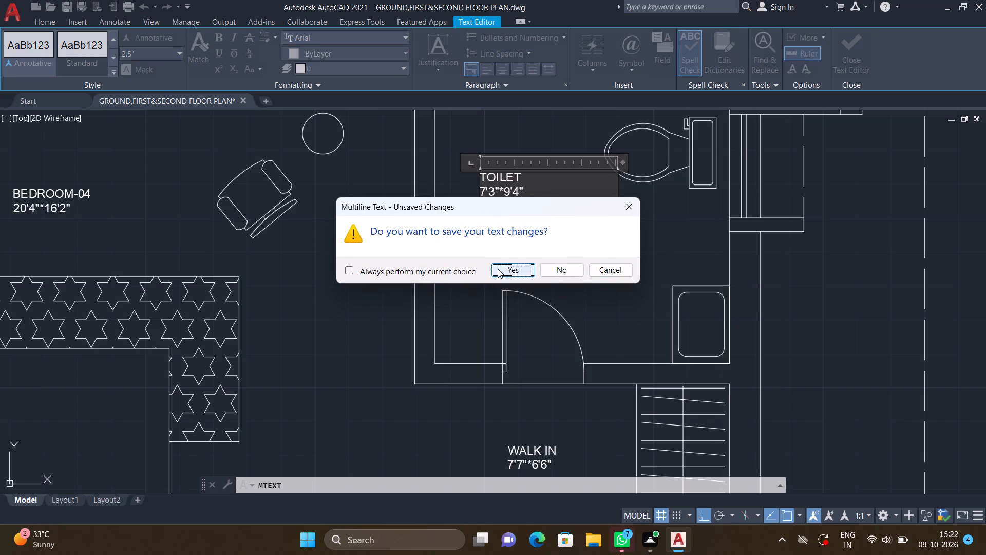
{"action": "left_click", "coordinate": [498, 269]}
Move the TOILET 7'3"*9'4" label about 1'-4" southeast, closer to the middle of the toilet, with Ortho off.
{"action": "middle_click_drag", "start_coordinate": [517, 196], "coordinate": [516, 214]}
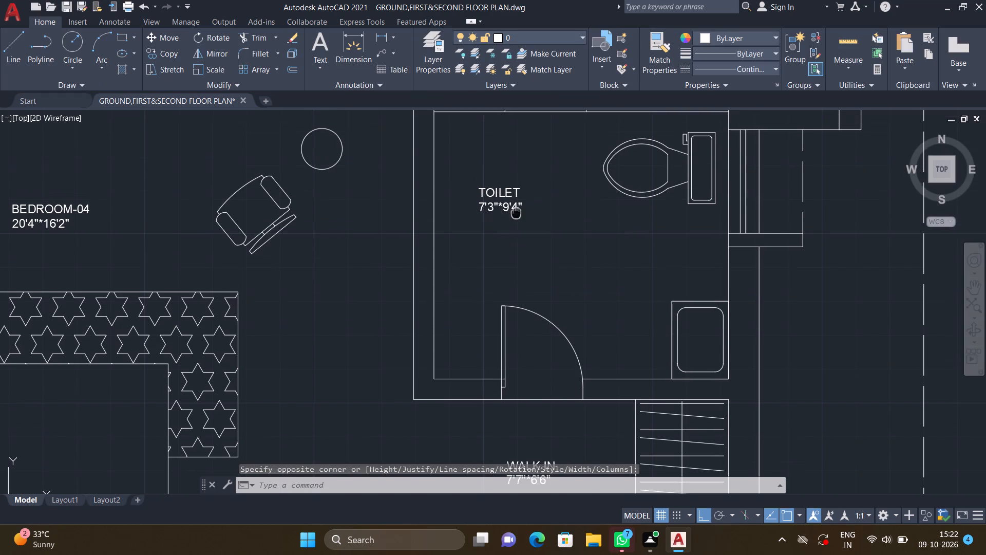
{"action": "middle_click_drag", "start_coordinate": [516, 214], "coordinate": [517, 217]}
{"action": "key", "text": "m"}
{"action": "key", "text": "Return"}
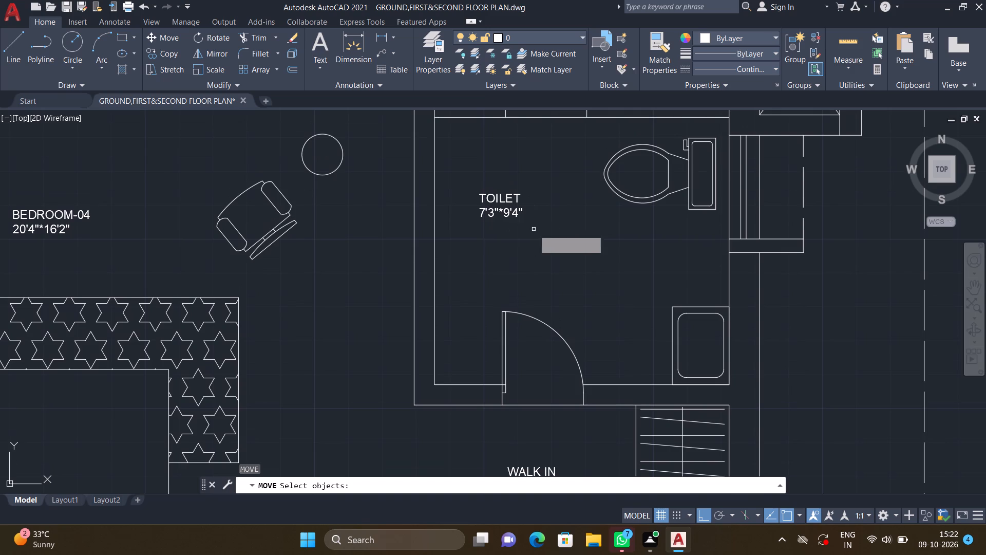
{"action": "left_click", "coordinate": [517, 210]}
{"action": "key", "text": "Return"}
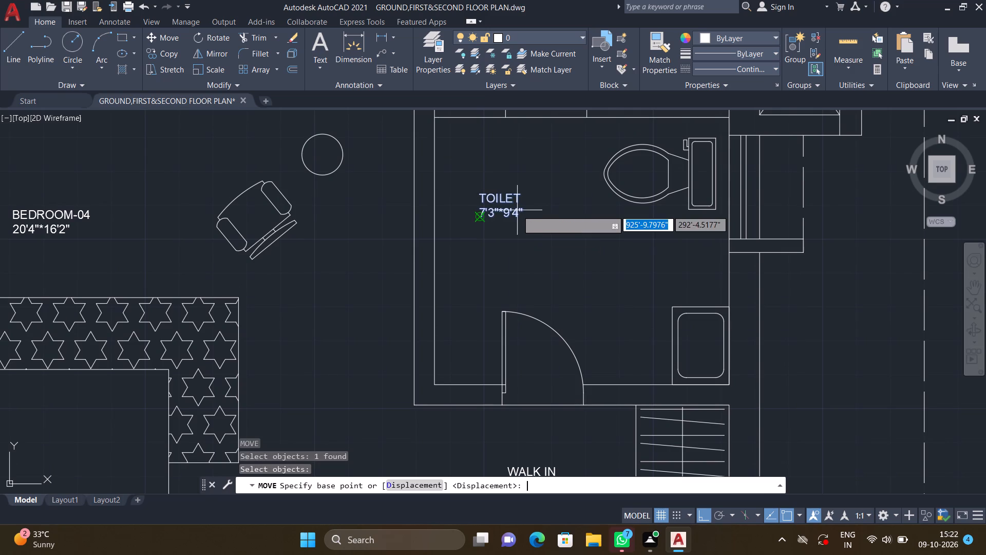
{"action": "scroll", "coordinate": [479, 190], "scroll_direction": "up", "scroll_amount": 2}
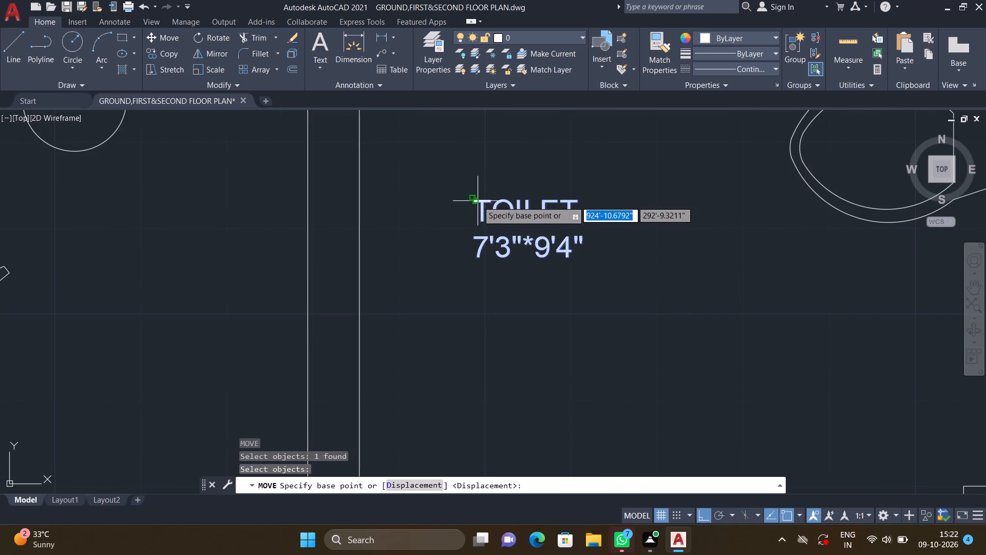
{"action": "left_click", "coordinate": [478, 200]}
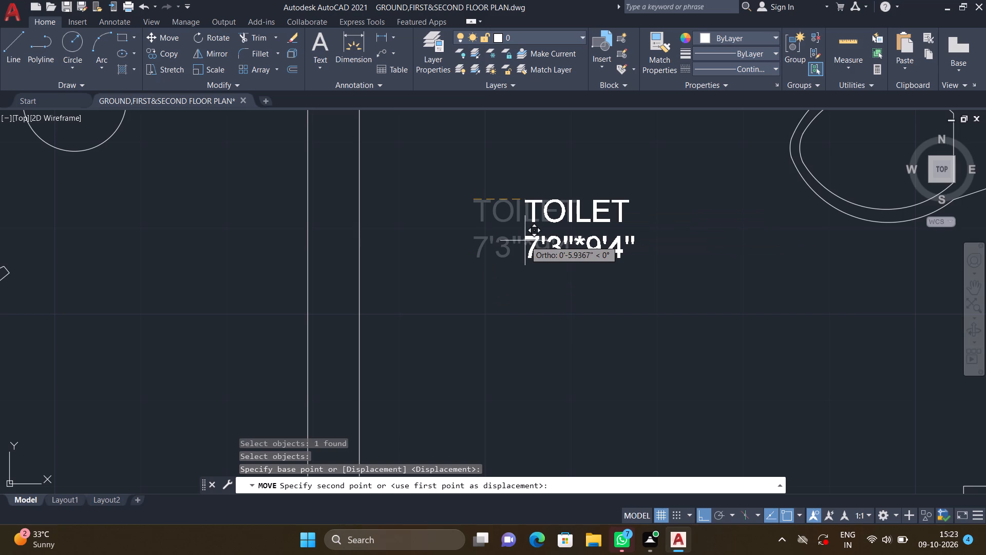
{"action": "key", "text": "F8"}
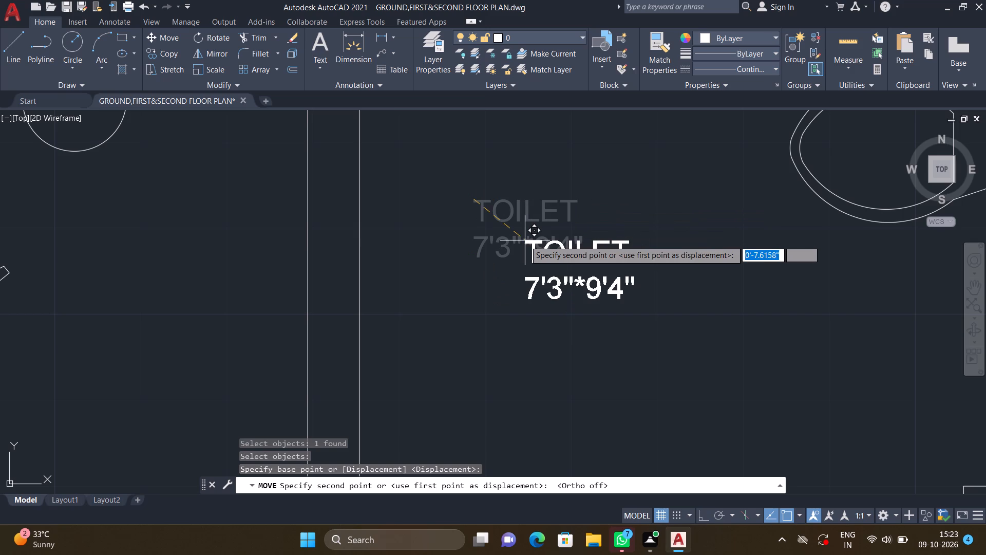
{"action": "scroll", "coordinate": [526, 243], "scroll_direction": "down", "scroll_amount": 2}
{"action": "middle_click_drag", "start_coordinate": [532, 279], "coordinate": [513, 251]}
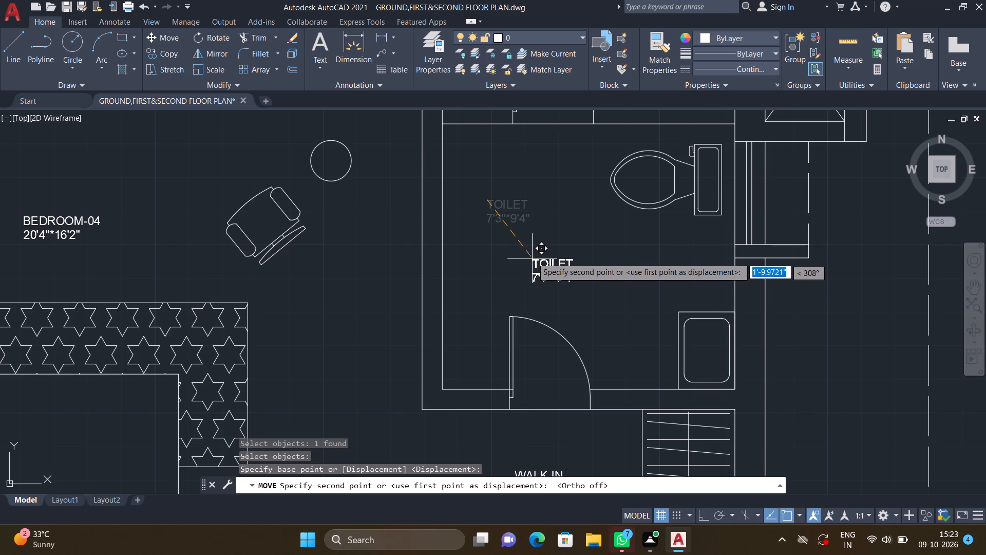
{"action": "scroll", "coordinate": [530, 250], "scroll_direction": "up", "scroll_amount": 2}
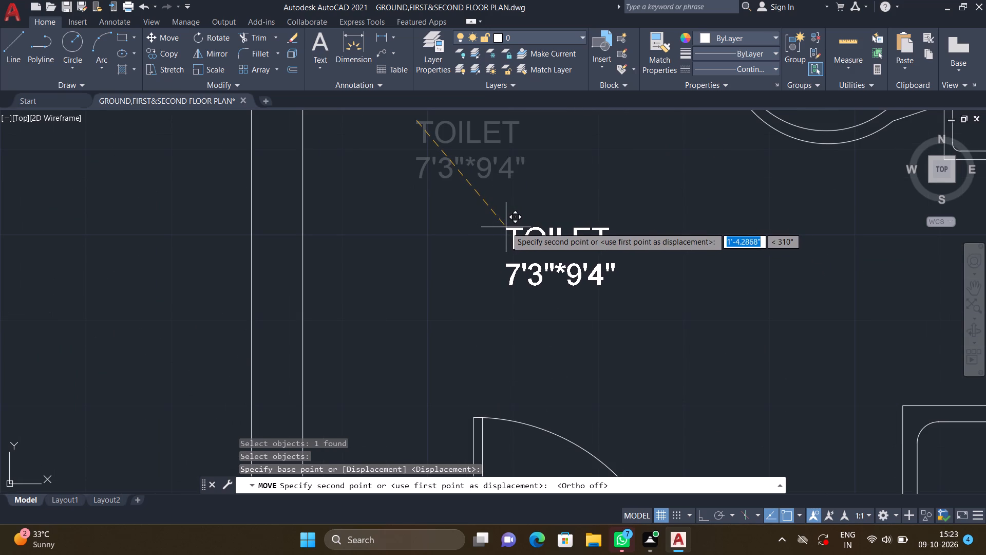
{"action": "left_click", "coordinate": [508, 225]}
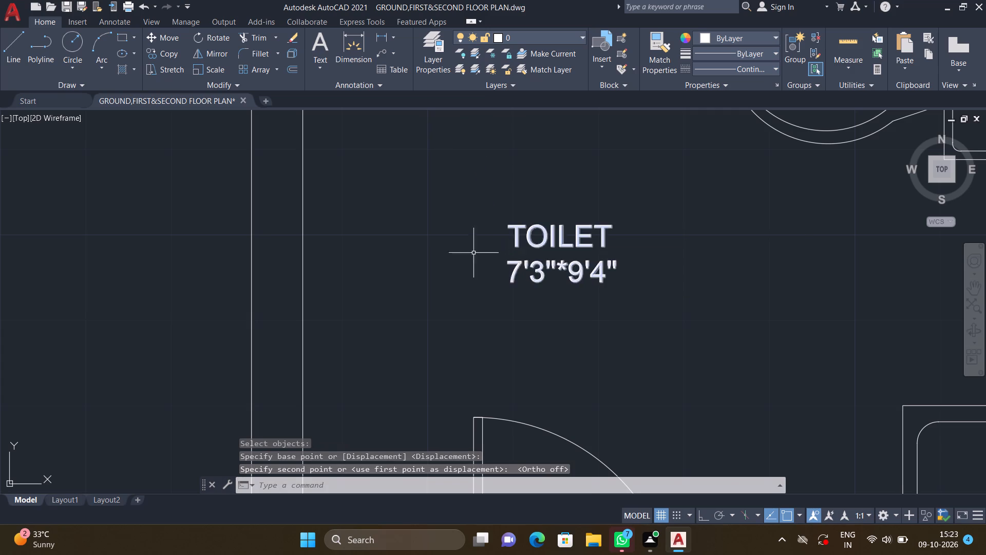
Add a multiline text label reading PL -SH -02 in the crossed shaft east of the LENIN/STORE room, saving the text.
{"action": "scroll", "coordinate": [444, 291], "scroll_direction": "down", "scroll_amount": 2}
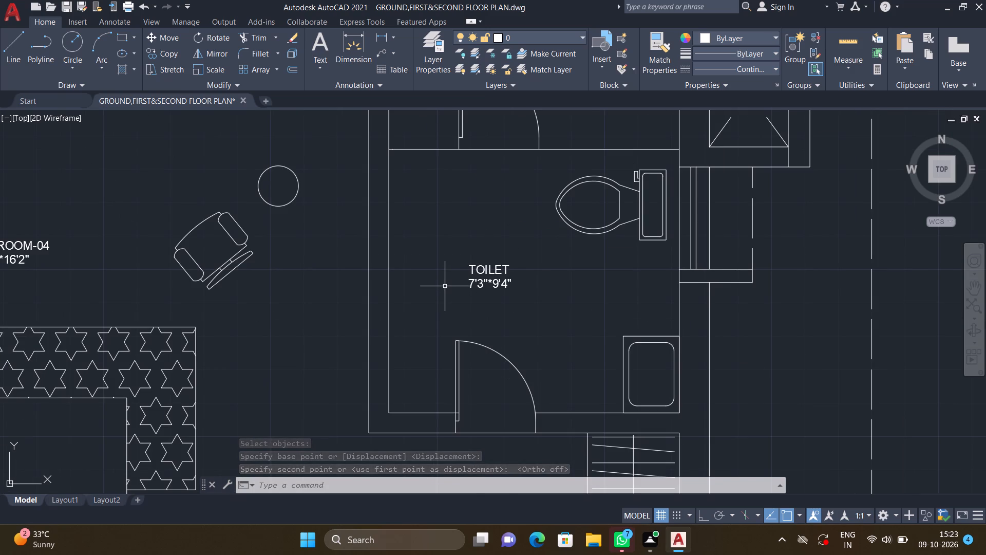
{"action": "scroll", "coordinate": [445, 288], "scroll_direction": "down", "scroll_amount": 2}
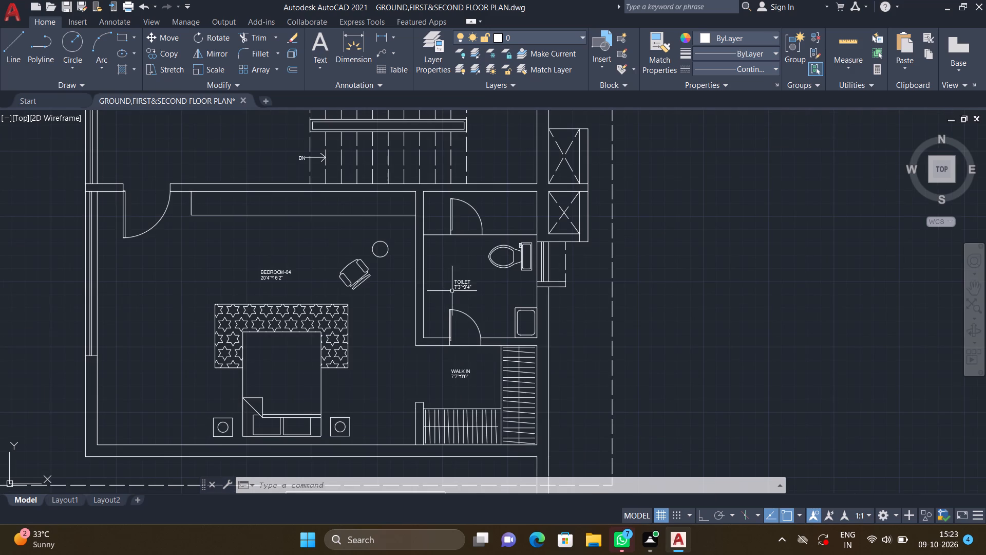
{"action": "middle_click_drag", "start_coordinate": [454, 282], "coordinate": [482, 372]}
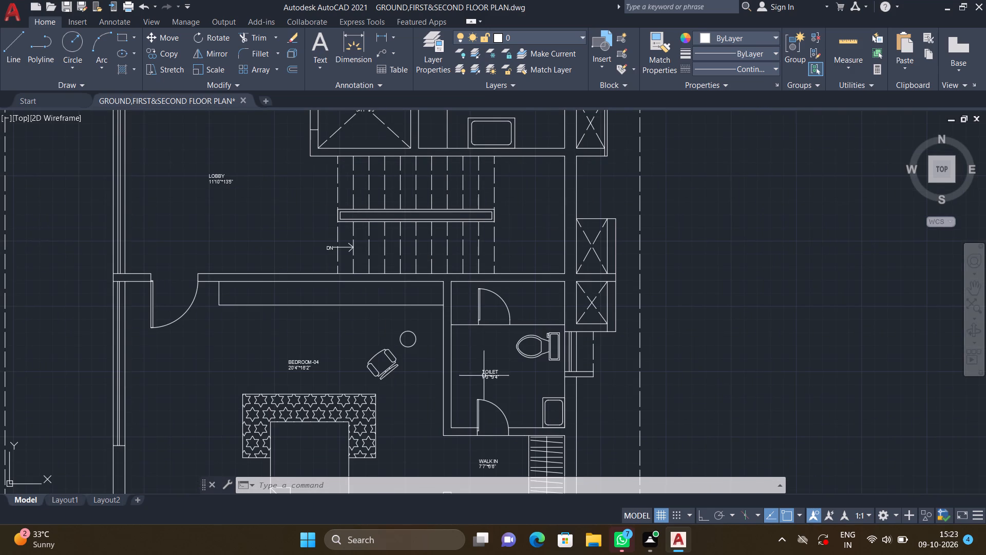
{"action": "middle_click_drag", "start_coordinate": [484, 386], "coordinate": [468, 289]}
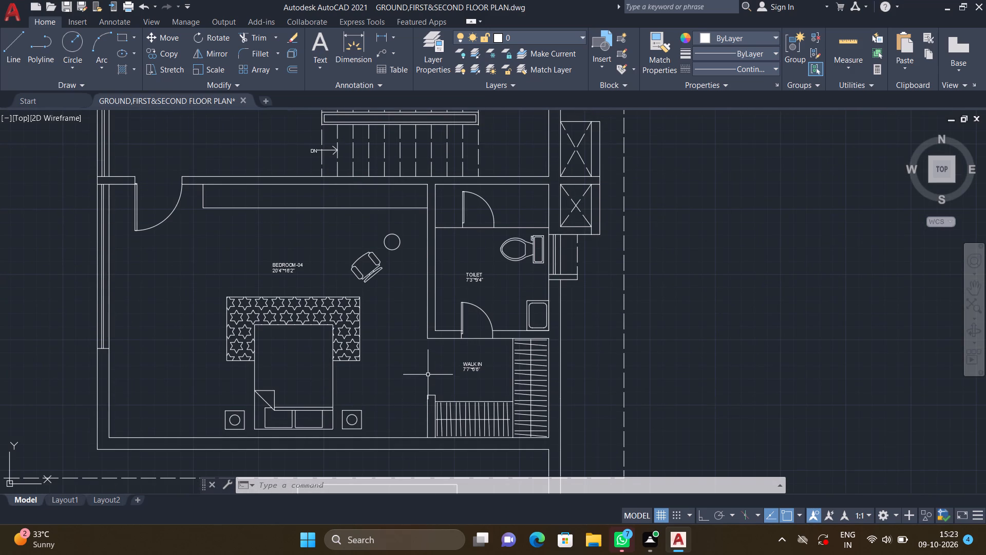
{"action": "middle_click_drag", "start_coordinate": [436, 355], "coordinate": [446, 386]}
{"action": "scroll", "coordinate": [424, 358], "scroll_direction": "down", "scroll_amount": 1}
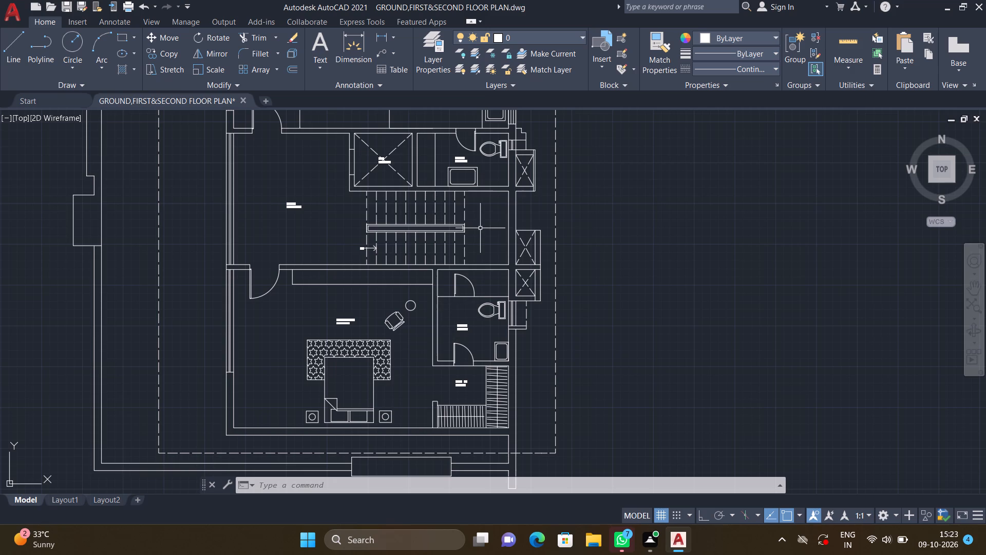
{"action": "middle_click_drag", "start_coordinate": [479, 228], "coordinate": [484, 252]}
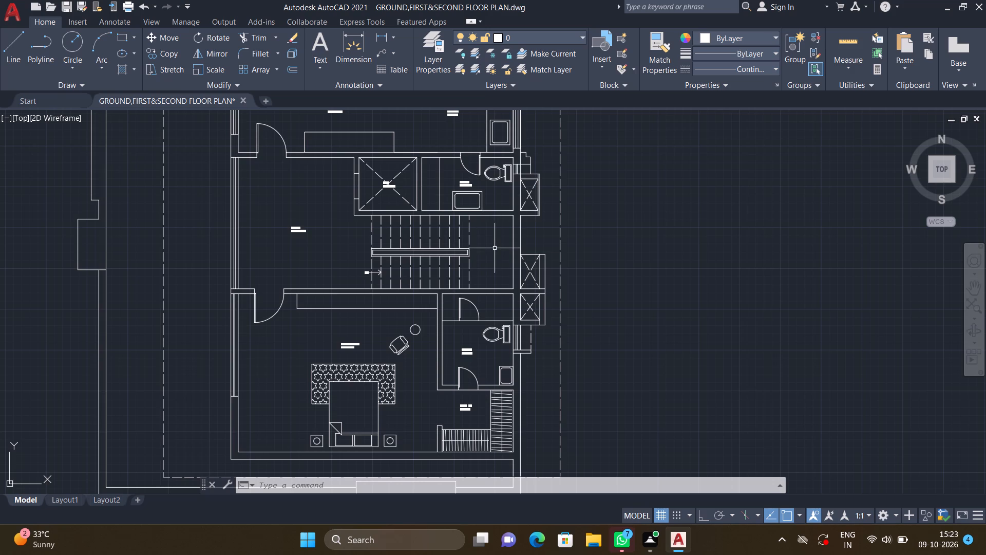
{"action": "middle_click_drag", "start_coordinate": [544, 231], "coordinate": [504, 293]}
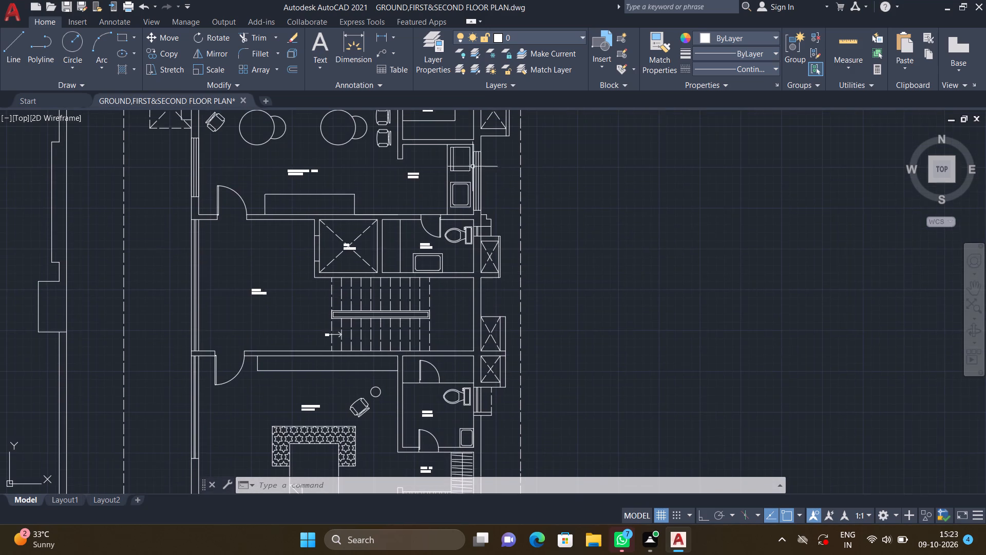
{"action": "middle_click_drag", "start_coordinate": [482, 155], "coordinate": [479, 263]}
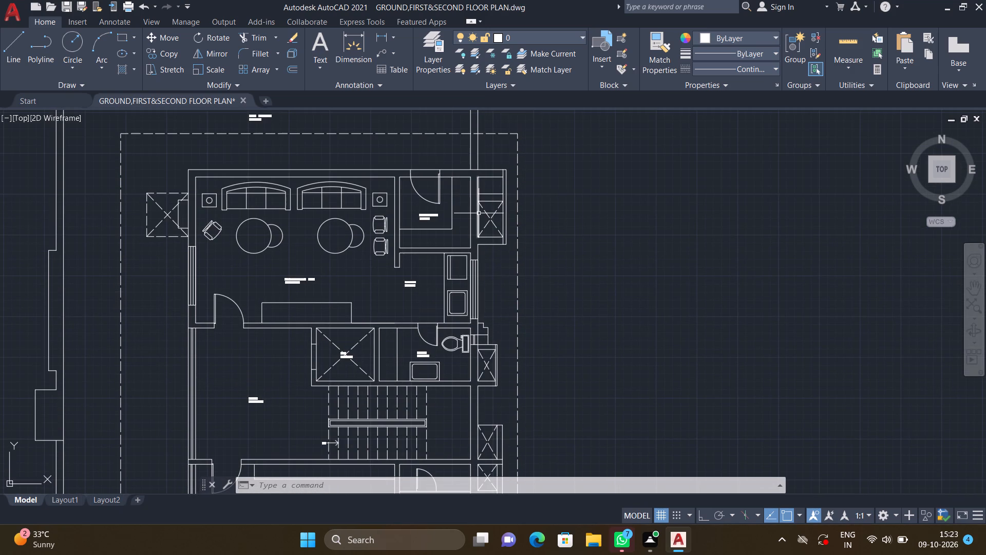
{"action": "scroll", "coordinate": [480, 213], "scroll_direction": "up", "scroll_amount": 3}
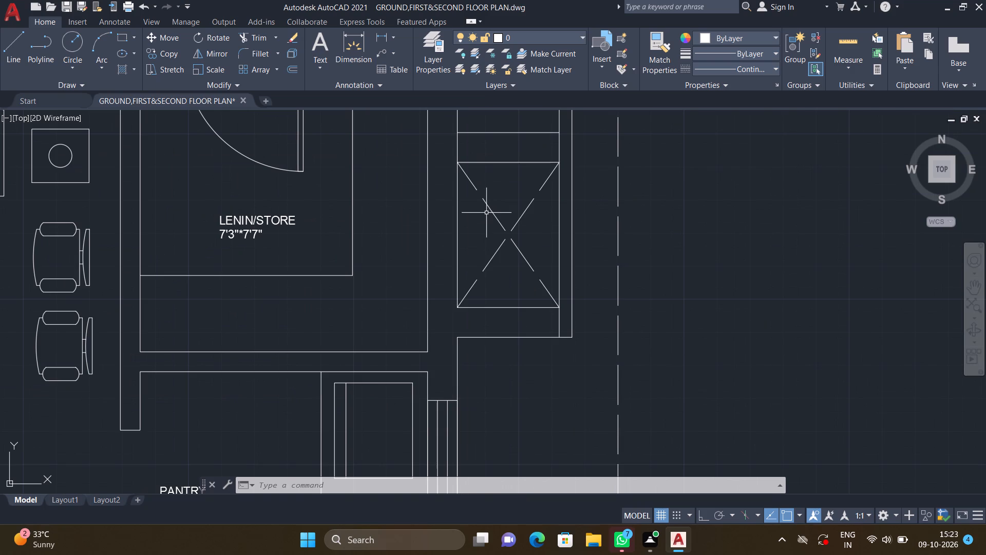
{"action": "type", "text": "MT"}
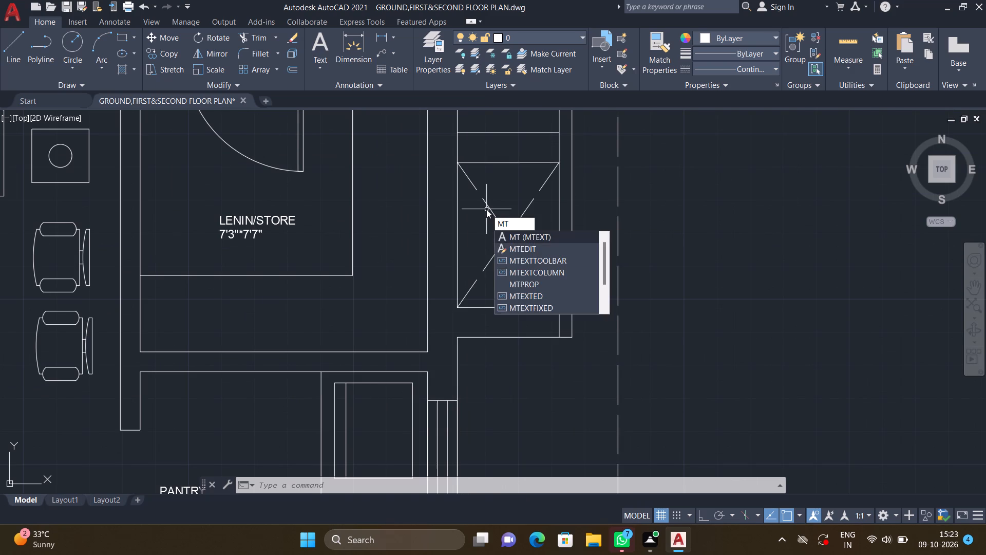
{"action": "key", "text": "Return"}
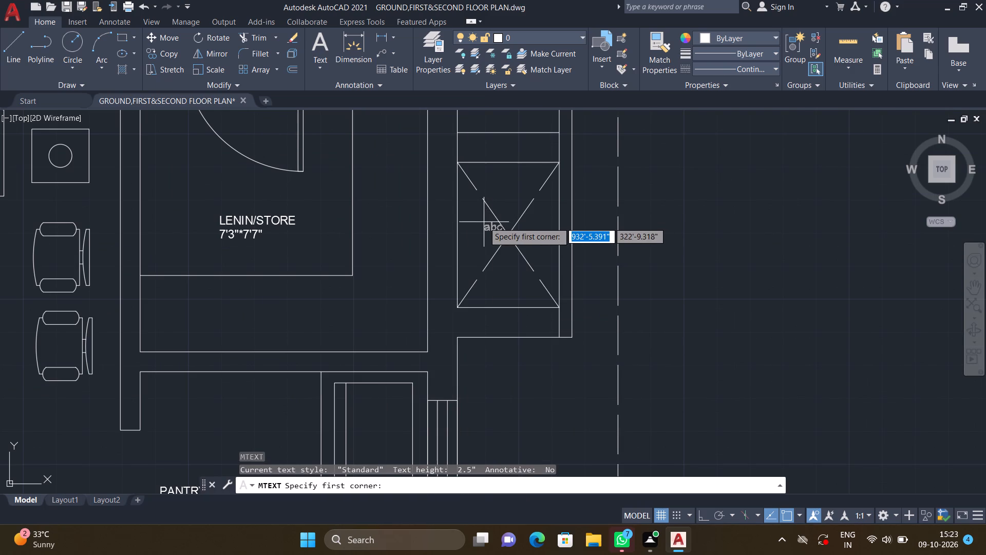
{"action": "scroll", "coordinate": [466, 216], "scroll_direction": "up", "scroll_amount": 1}
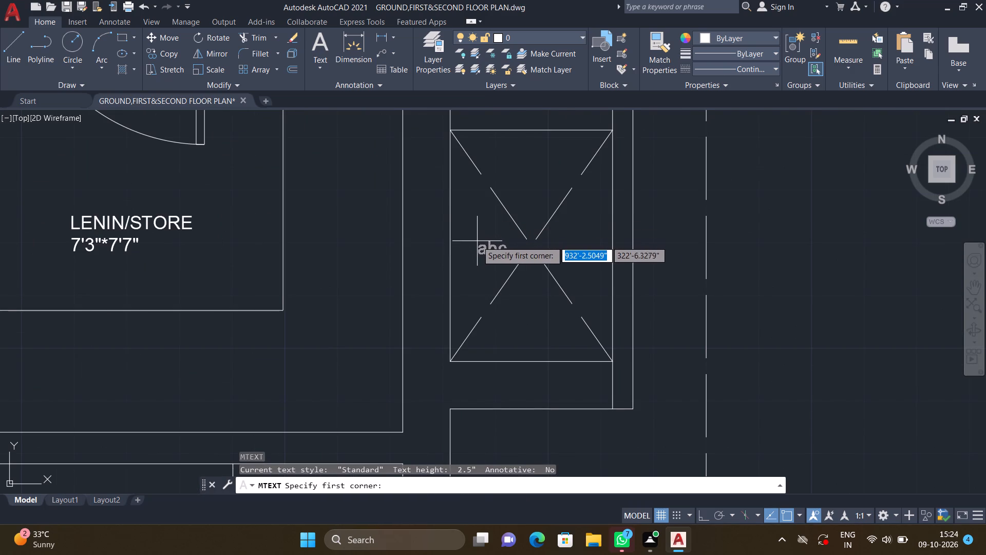
{"action": "double_click", "coordinate": [466, 235]}
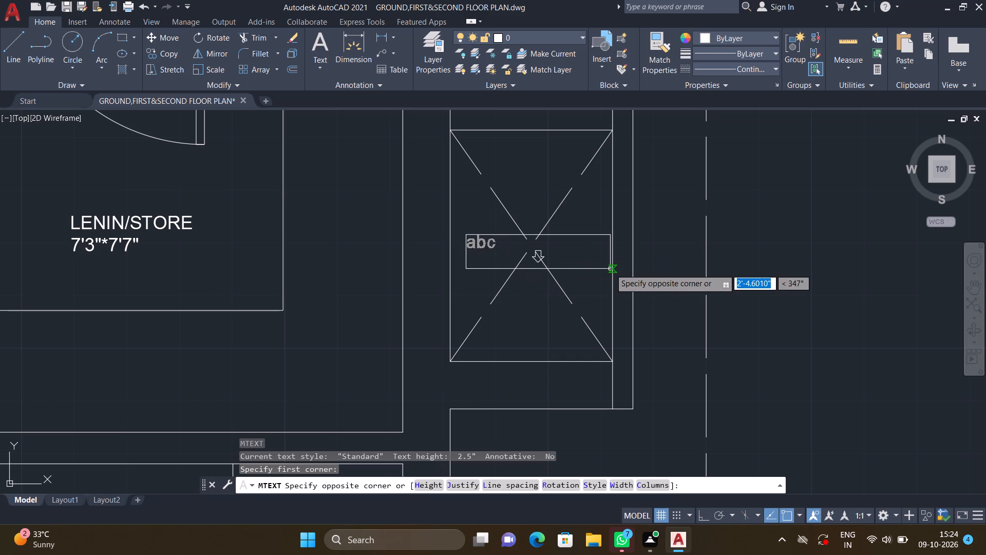
{"action": "left_click", "coordinate": [583, 268]}
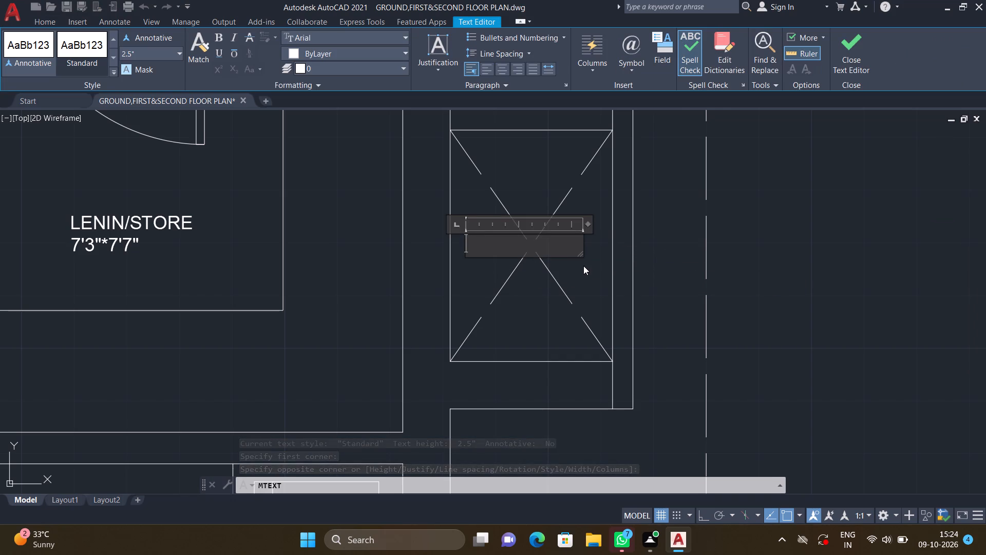
{"action": "type", "text": "PL"}
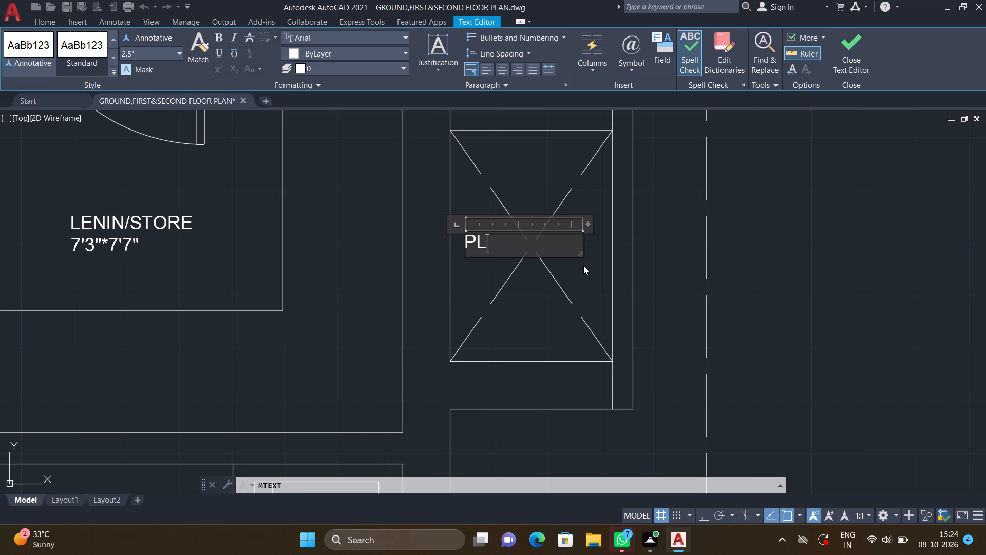
{"action": "key", "text": "space"}
{"action": "key", "text": "minus"}
{"action": "key", "text": "s"}
{"action": "key", "text": "h"}
{"action": "key", "text": "space"}
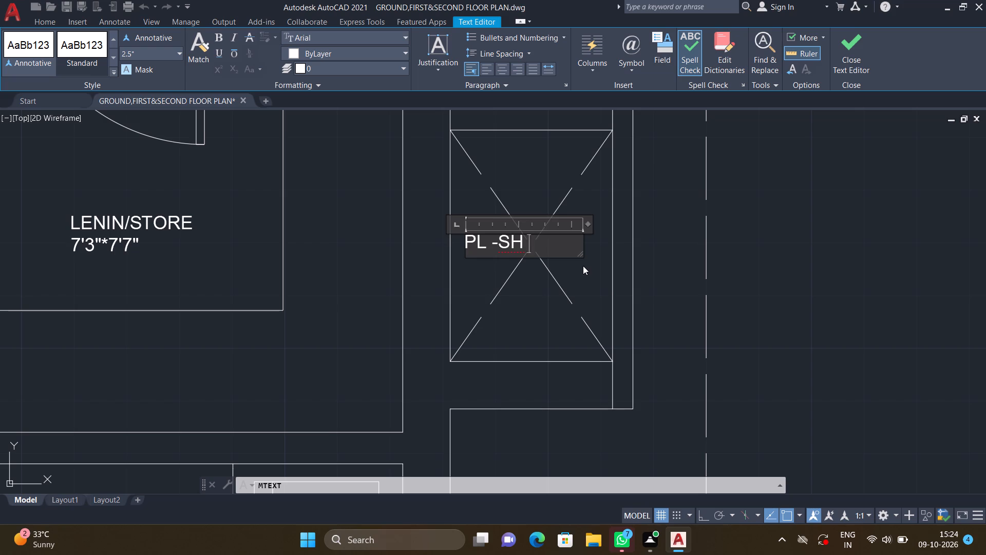
{"action": "key", "text": "minus"}
{"action": "type", "text": "02"}
{"action": "key", "text": "Return"}
{"action": "key", "text": "Escape"}
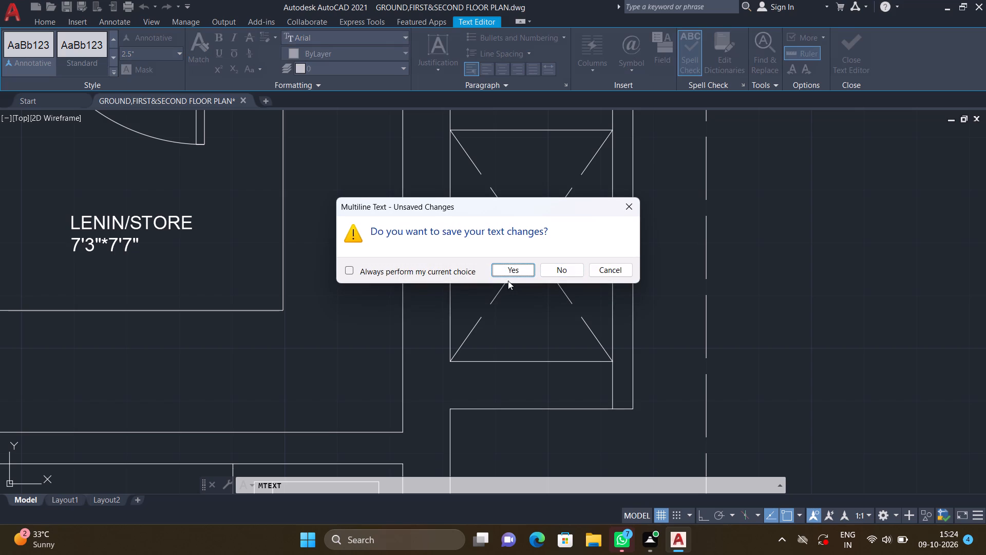
{"action": "left_click", "coordinate": [508, 267]}
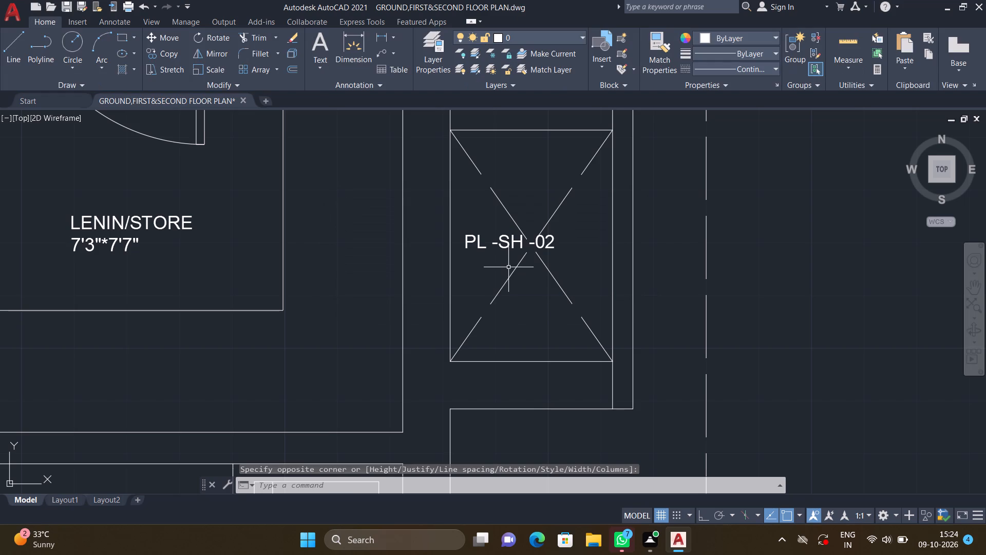
Rotate the PL -SH -02 label 90° counterclockwise about its first letter, with Ortho on.
{"action": "type", "text": "RO"}
{"action": "key", "text": "Return"}
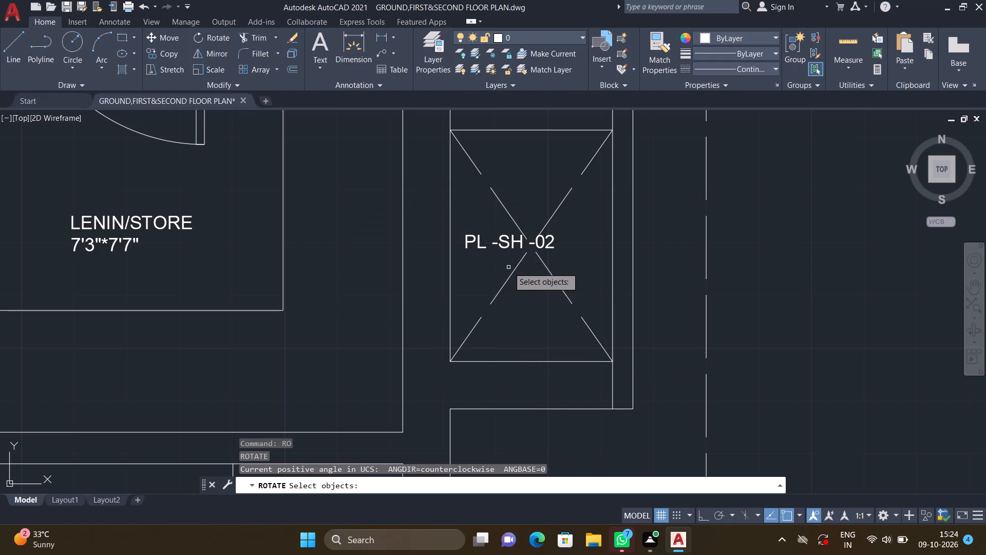
{"action": "key", "text": "F8"}
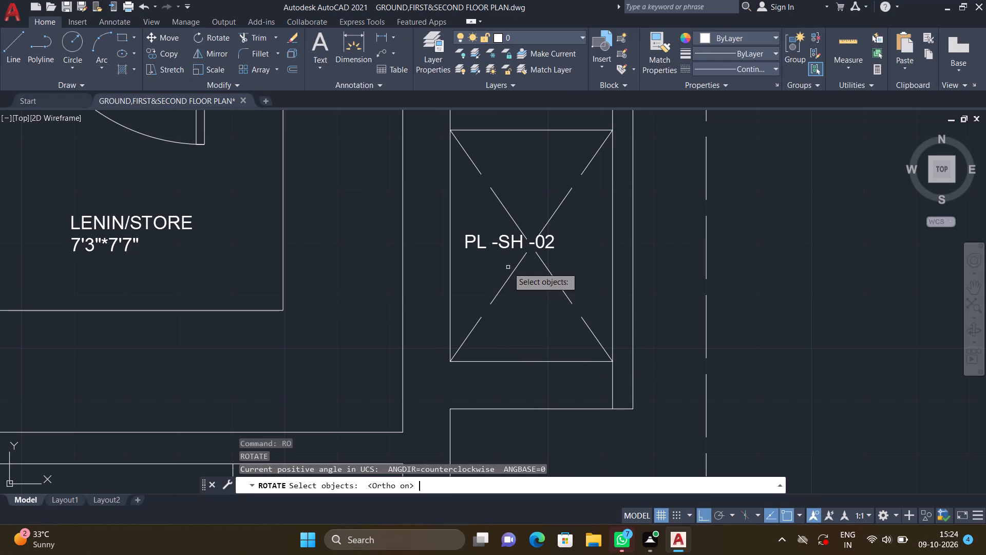
{"action": "left_click", "coordinate": [504, 240]}
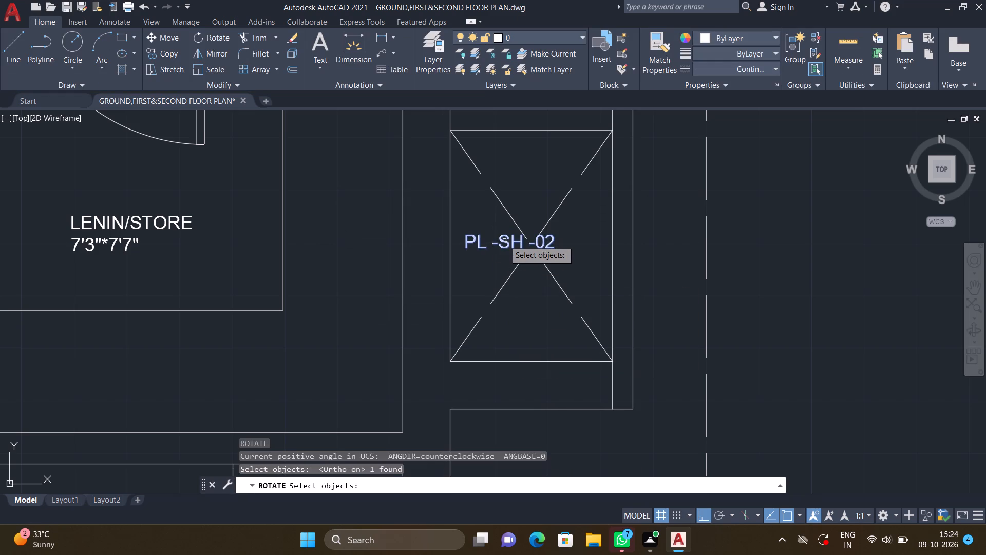
{"action": "key", "text": "Return"}
{"action": "scroll", "coordinate": [470, 241], "scroll_direction": "up", "scroll_amount": 2}
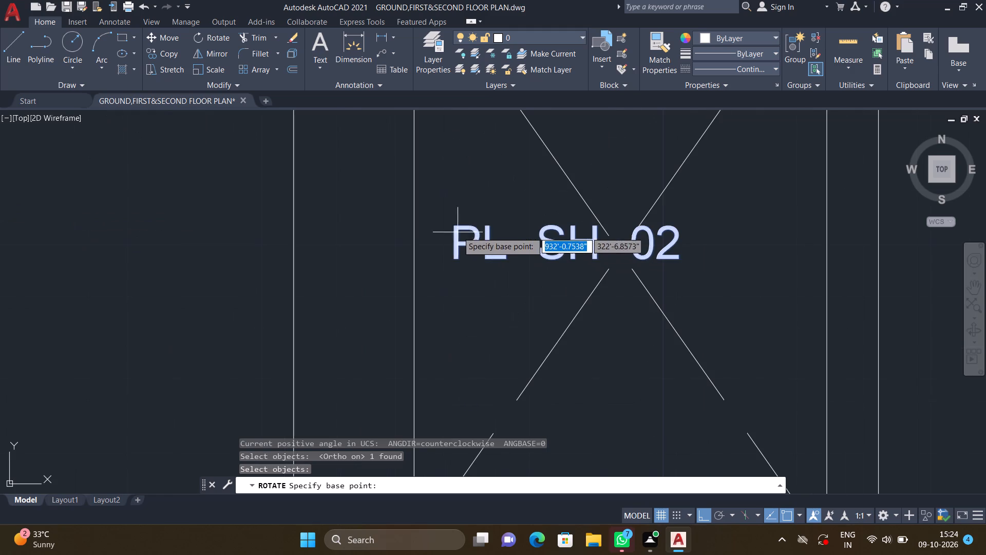
{"action": "left_click", "coordinate": [454, 226]}
{"action": "left_click", "coordinate": [451, 206]}
Move the rotated PL -SH -02 label about 1'-2" southeast to the middle of its crossed shaft, with Ortho off.
{"action": "scroll", "coordinate": [489, 214], "scroll_direction": "down", "scroll_amount": 3}
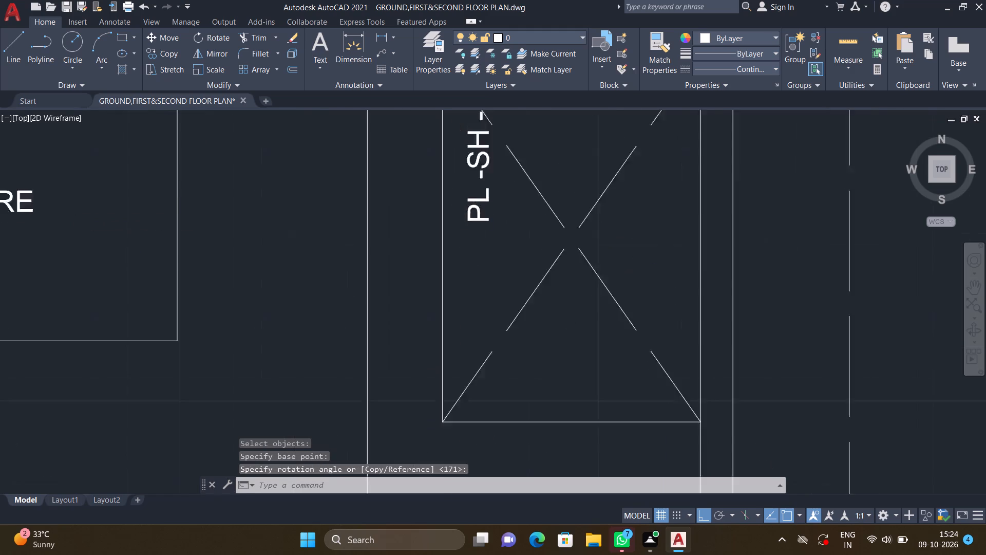
{"action": "middle_click_drag", "start_coordinate": [493, 221], "coordinate": [466, 227]}
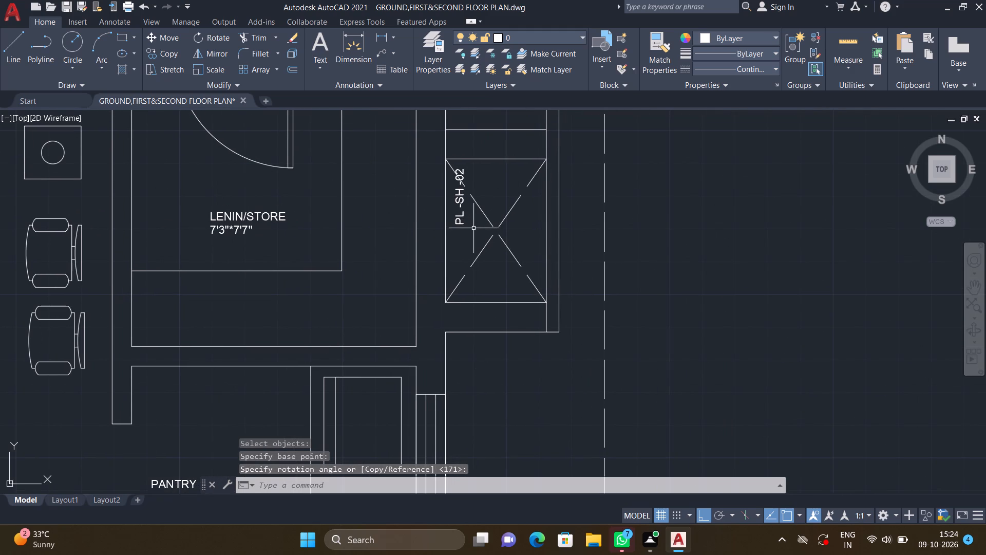
{"action": "key", "text": "F8"}
{"action": "key", "text": "m"}
{"action": "key", "text": "Return"}
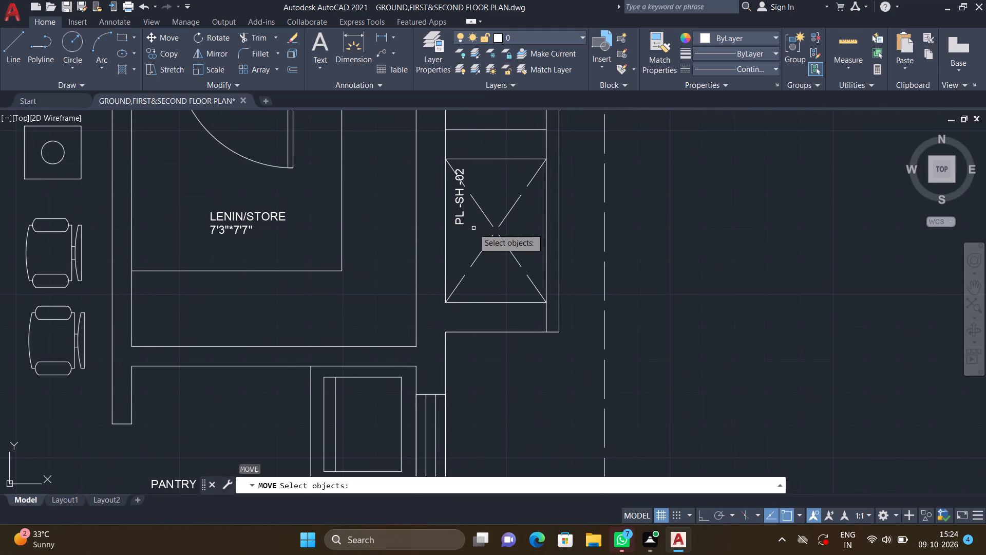
{"action": "left_click", "coordinate": [459, 217]}
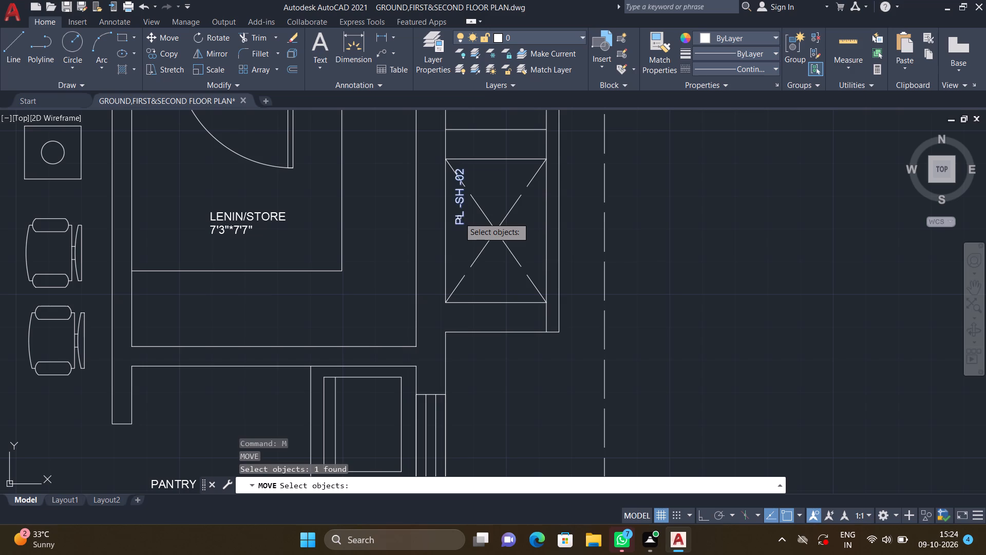
{"action": "key", "text": "Return"}
{"action": "scroll", "coordinate": [464, 233], "scroll_direction": "up", "scroll_amount": 3}
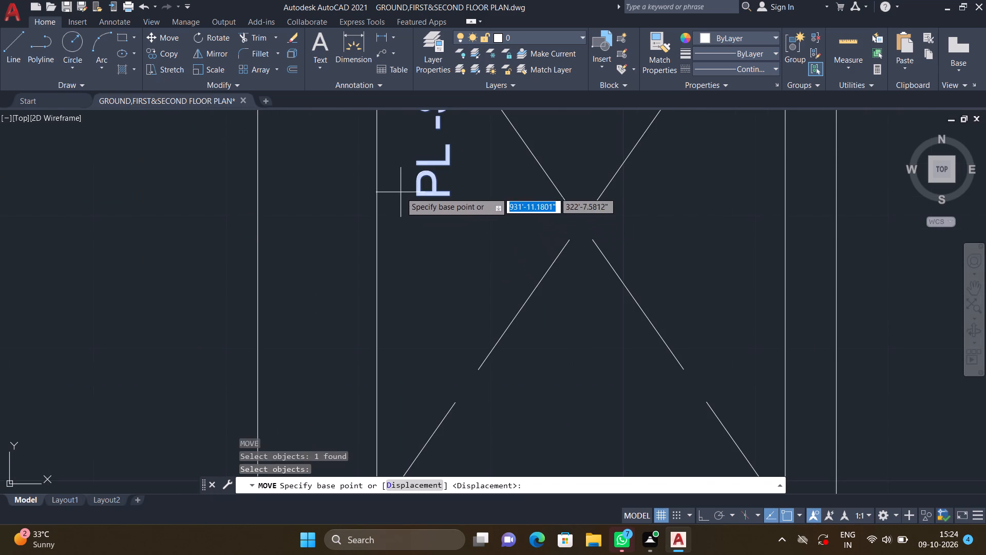
{"action": "double_click", "coordinate": [416, 192]}
{"action": "scroll", "coordinate": [513, 234], "scroll_direction": "down", "scroll_amount": 2}
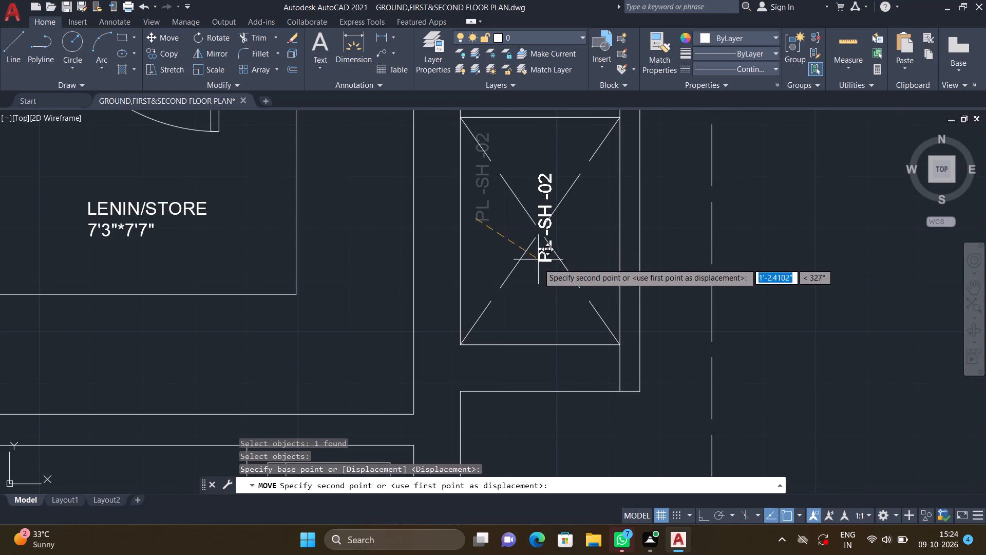
{"action": "double_click", "coordinate": [530, 270]}
Add a multiline text label reading PL-SH-01 in the crossed shaft northeast of the southern toilet's WC, saving the text.
{"action": "scroll", "coordinate": [501, 290], "scroll_direction": "down", "scroll_amount": 2}
{"action": "middle_click_drag", "start_coordinate": [478, 283], "coordinate": [454, 221]}
{"action": "scroll", "coordinate": [464, 230], "scroll_direction": "down", "scroll_amount": 2}
{"action": "middle_click_drag", "start_coordinate": [473, 310], "coordinate": [453, 239]}
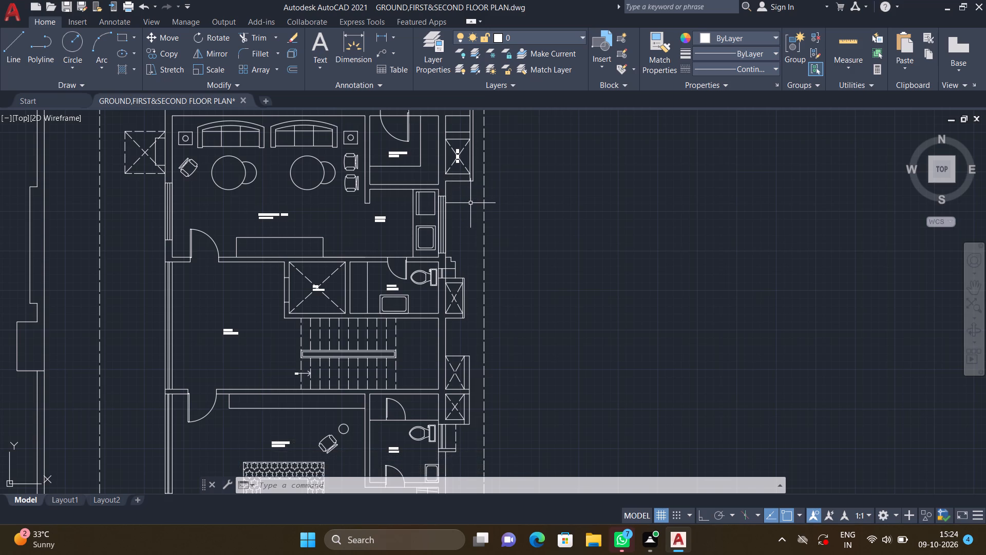
{"action": "middle_click_drag", "start_coordinate": [473, 271], "coordinate": [430, 179]}
{"action": "scroll", "coordinate": [434, 185], "scroll_direction": "down", "scroll_amount": 1}
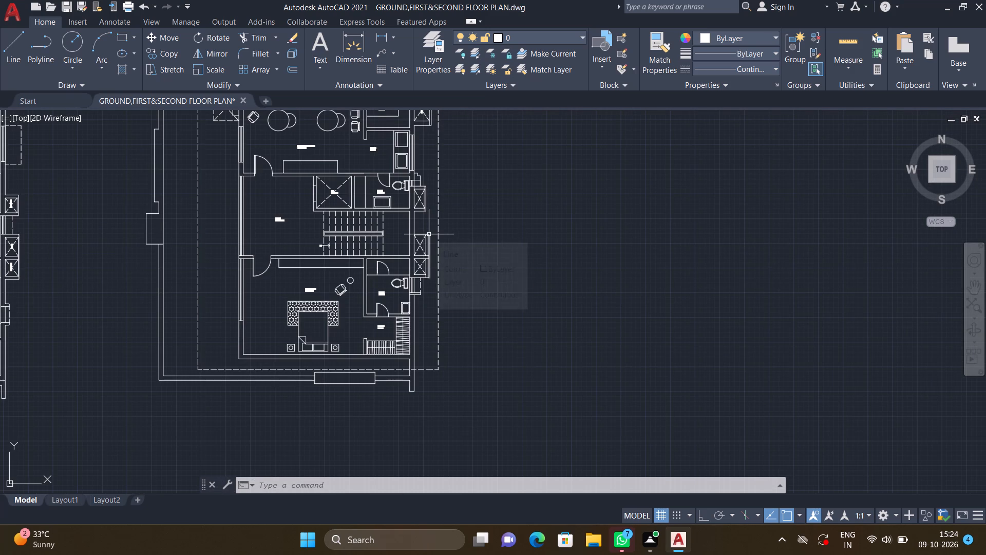
{"action": "scroll", "coordinate": [420, 263], "scroll_direction": "up", "scroll_amount": 2}
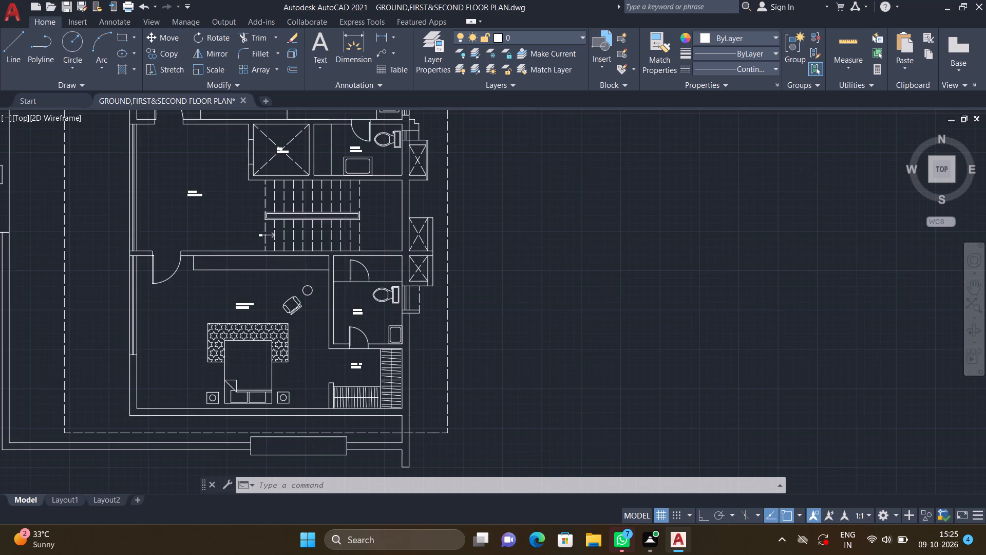
{"action": "scroll", "coordinate": [419, 274], "scroll_direction": "up", "scroll_amount": 3}
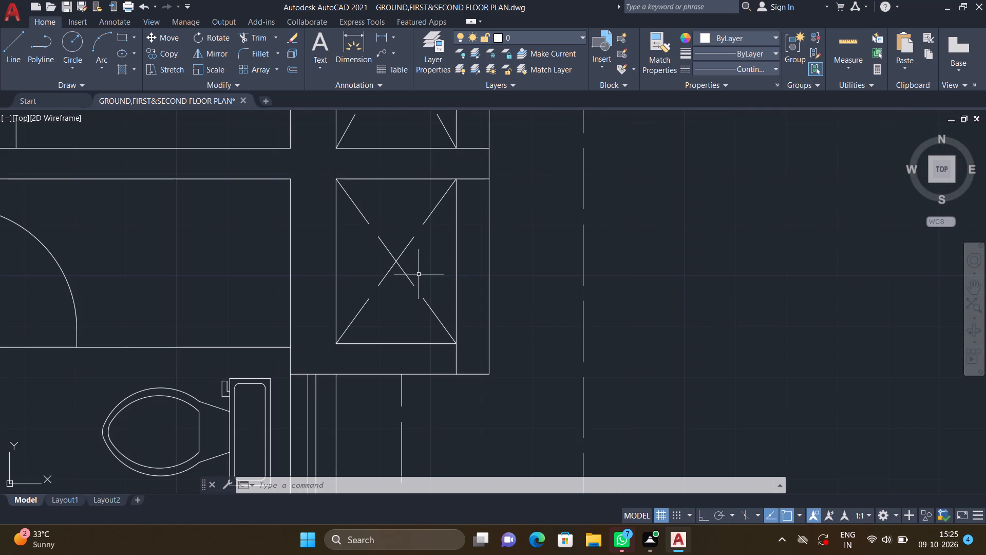
{"action": "type", "text": "MT"}
{"action": "key", "text": "Return"}
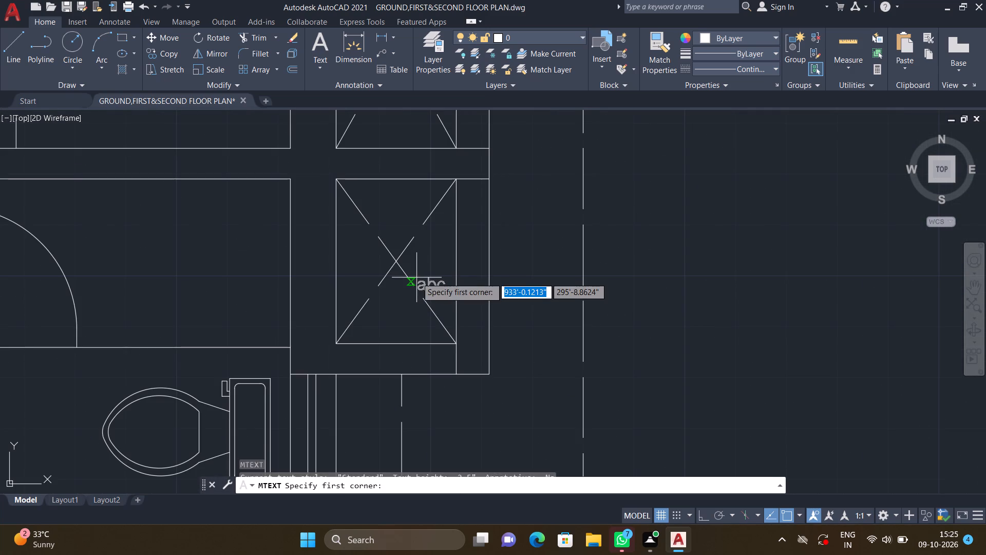
{"action": "scroll", "coordinate": [353, 249], "scroll_direction": "up", "scroll_amount": 1}
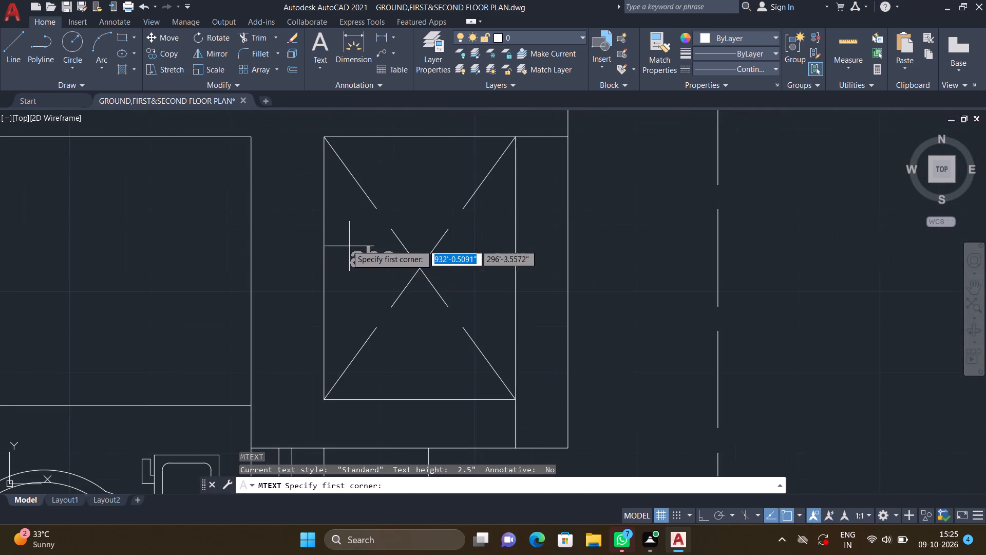
{"action": "left_click", "coordinate": [343, 244]}
{"action": "left_click", "coordinate": [498, 289]}
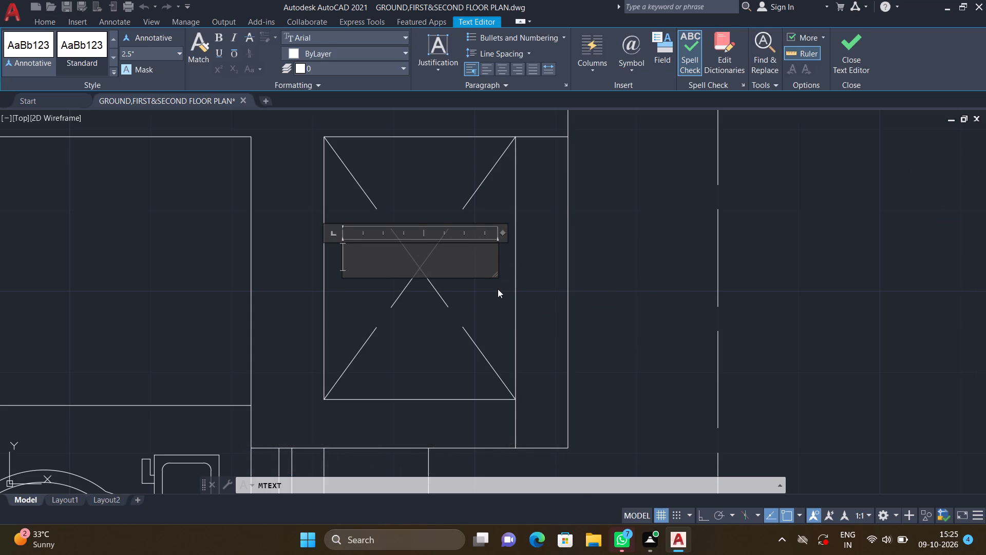
{"action": "type", "text": "PL"}
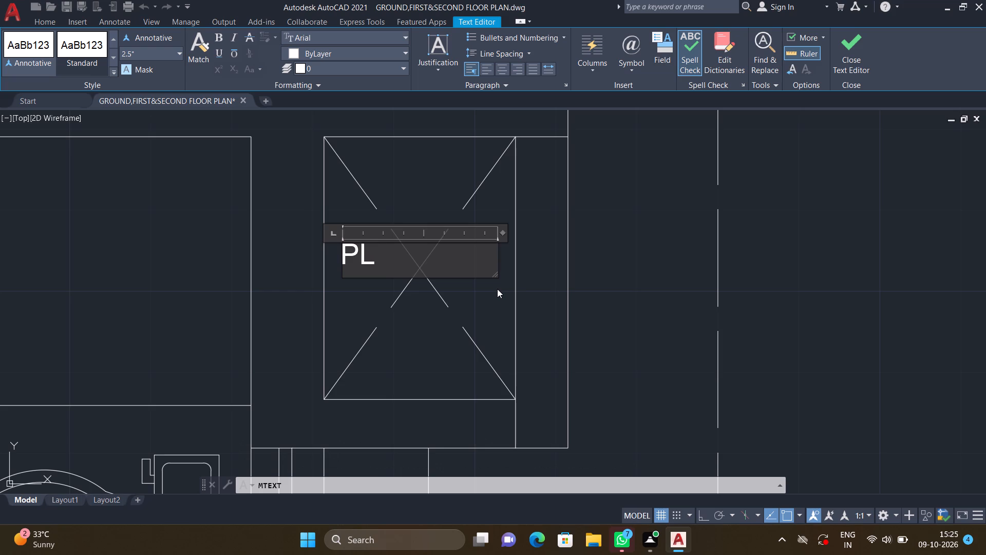
{"action": "key", "text": "minus"}
{"action": "key", "text": "s"}
{"action": "key", "text": "h"}
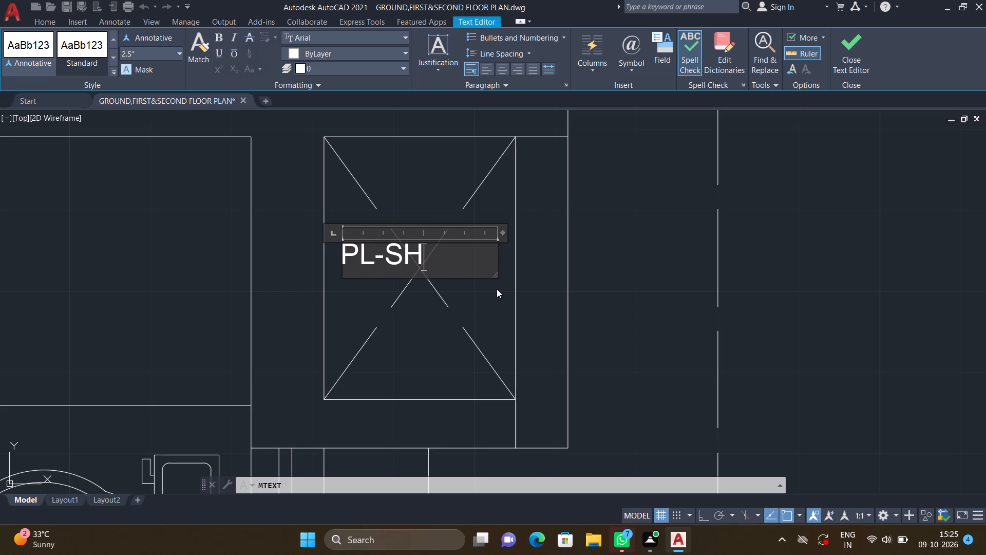
{"action": "key", "text": "minus"}
{"action": "type", "text": "01"}
{"action": "key", "text": "Return"}
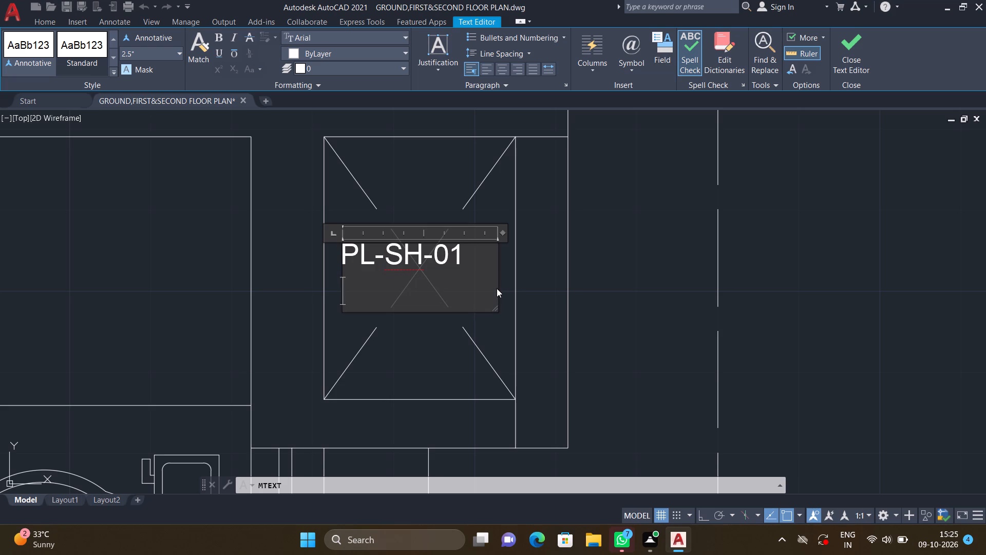
{"action": "key", "text": "Escape"}
{"action": "double_click", "coordinate": [507, 268]}
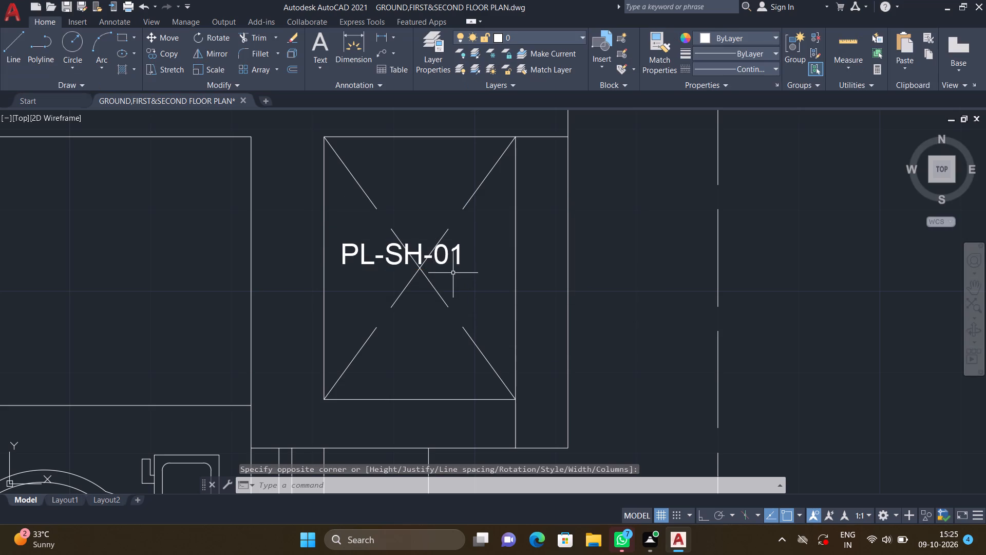
Rotate the PL-SH-01 label 90° counterclockwise about its first letter, with Ortho on.
{"action": "key", "text": "F8"}
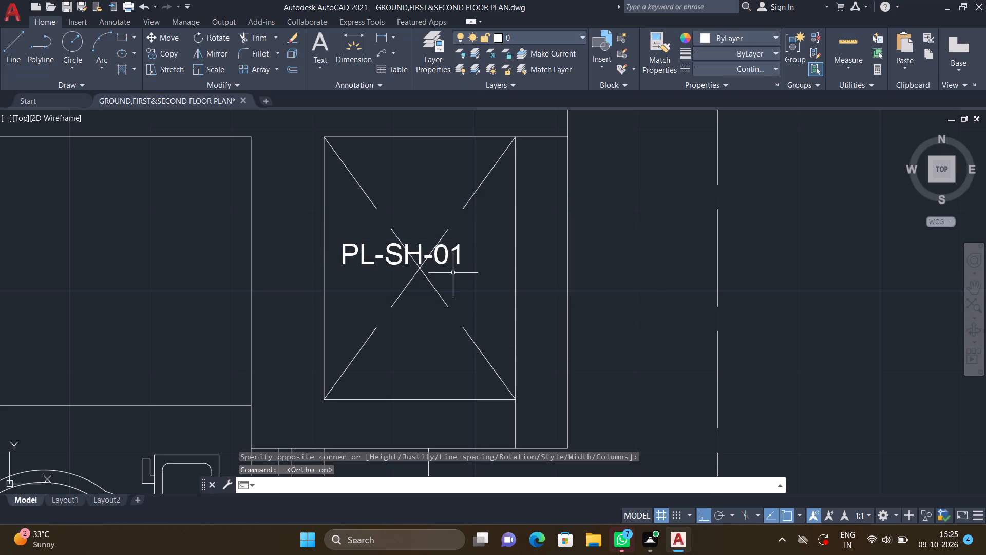
{"action": "type", "text": "RO"}
{"action": "key", "text": "Return"}
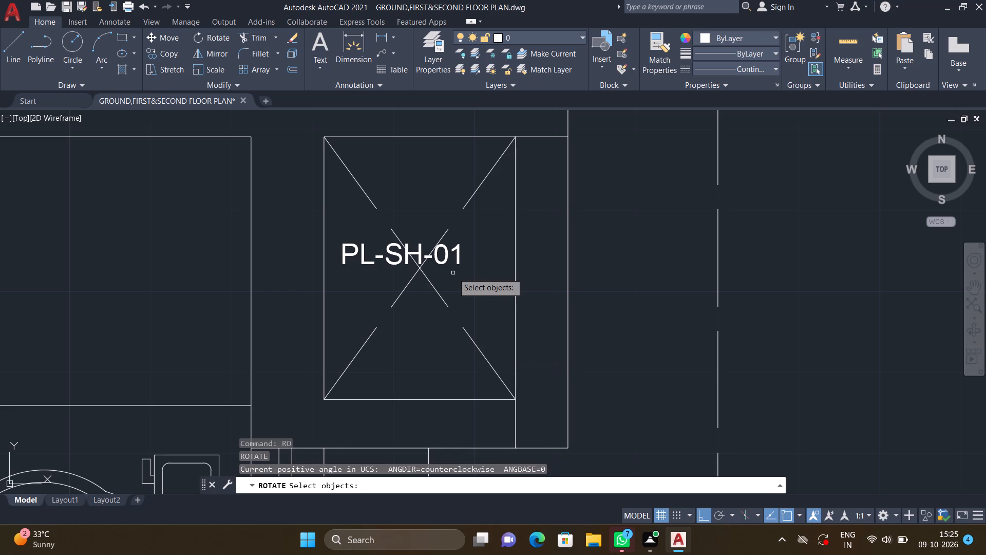
{"action": "double_click", "coordinate": [444, 255]}
{"action": "key", "text": "Return"}
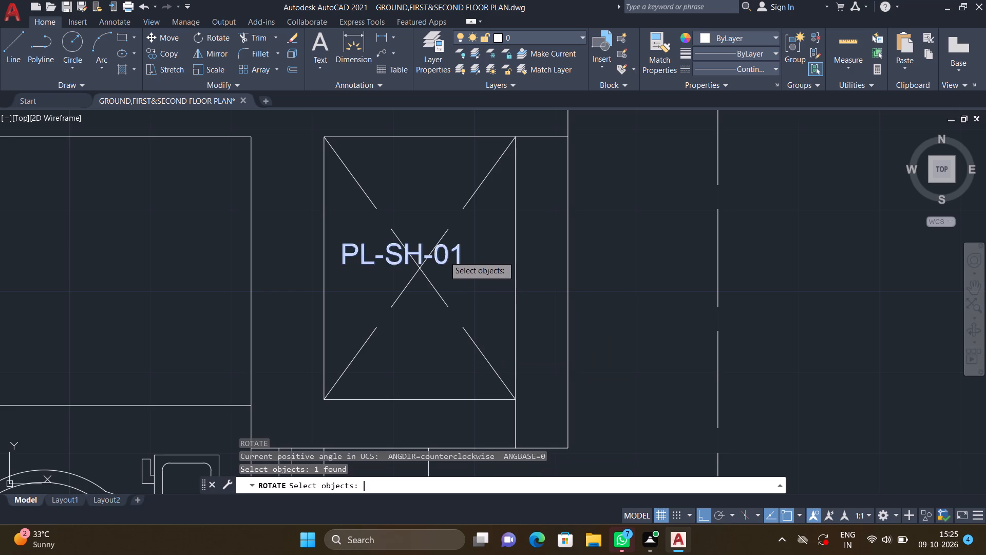
{"action": "scroll", "coordinate": [341, 244], "scroll_direction": "up", "scroll_amount": 2}
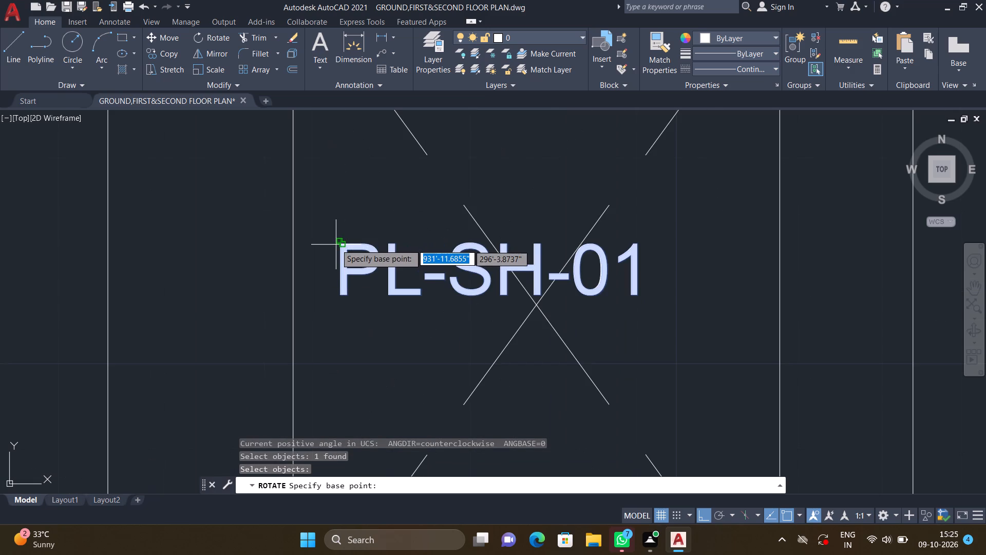
{"action": "left_click", "coordinate": [338, 244]}
{"action": "double_click", "coordinate": [341, 220]}
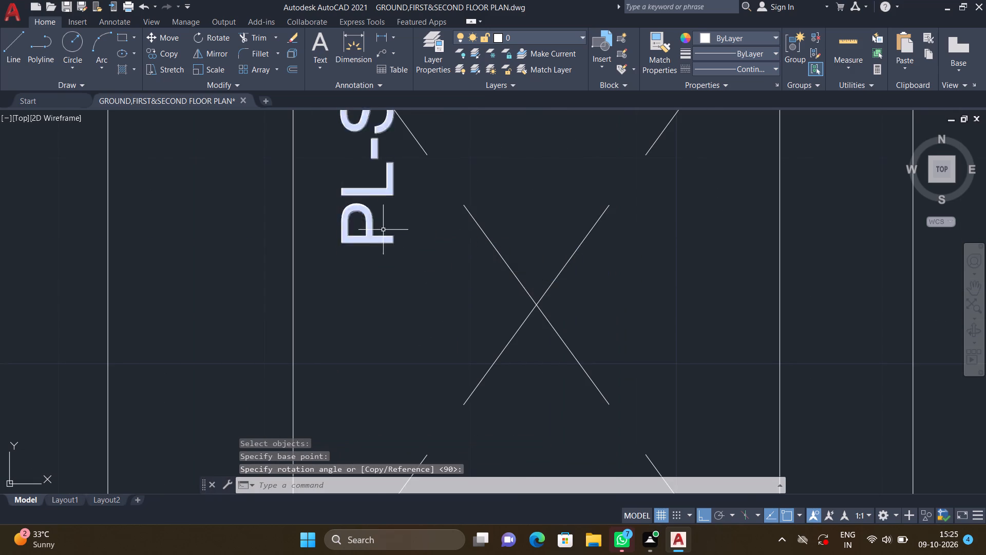
Move the rotated PL-SH-01 label about 1'-1" southeast to the middle of its crossed shaft, with Ortho off.
{"action": "scroll", "coordinate": [403, 240], "scroll_direction": "down", "scroll_amount": 3}
{"action": "middle_click_drag", "start_coordinate": [405, 247], "coordinate": [392, 239]}
{"action": "key", "text": "m"}
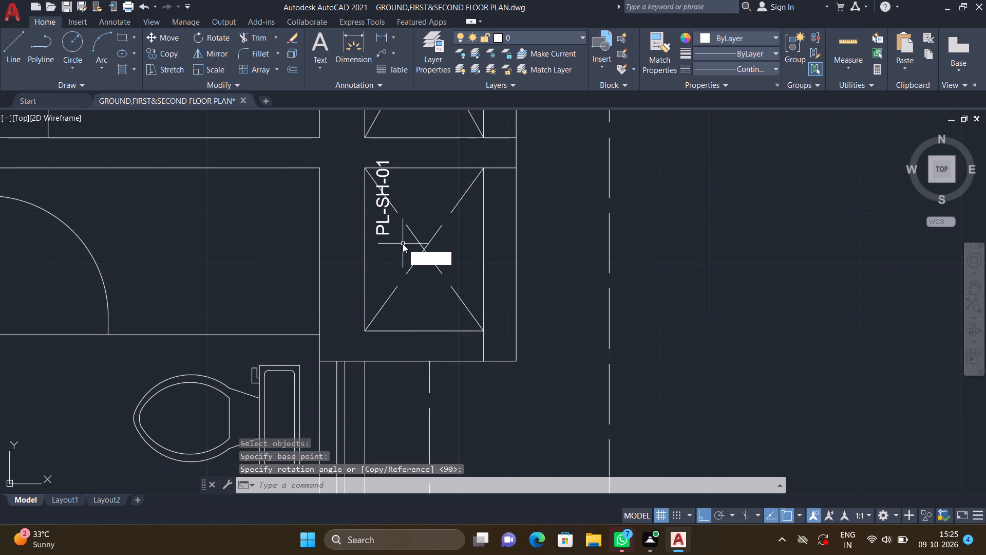
{"action": "key", "text": "Return"}
{"action": "scroll", "coordinate": [385, 231], "scroll_direction": "up", "scroll_amount": 1}
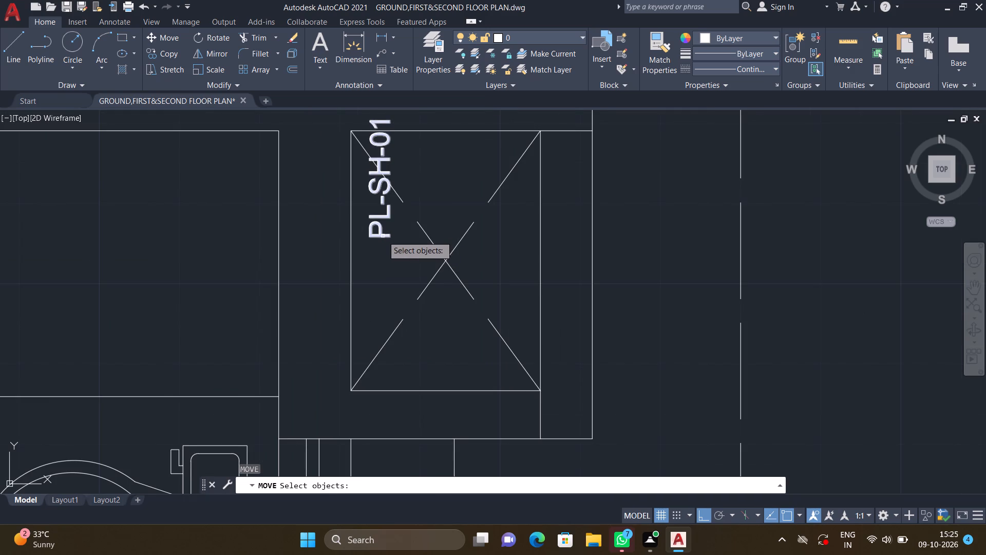
{"action": "left_click", "coordinate": [383, 235]}
{"action": "key", "text": "Return"}
{"action": "scroll", "coordinate": [370, 240], "scroll_direction": "up", "scroll_amount": 2}
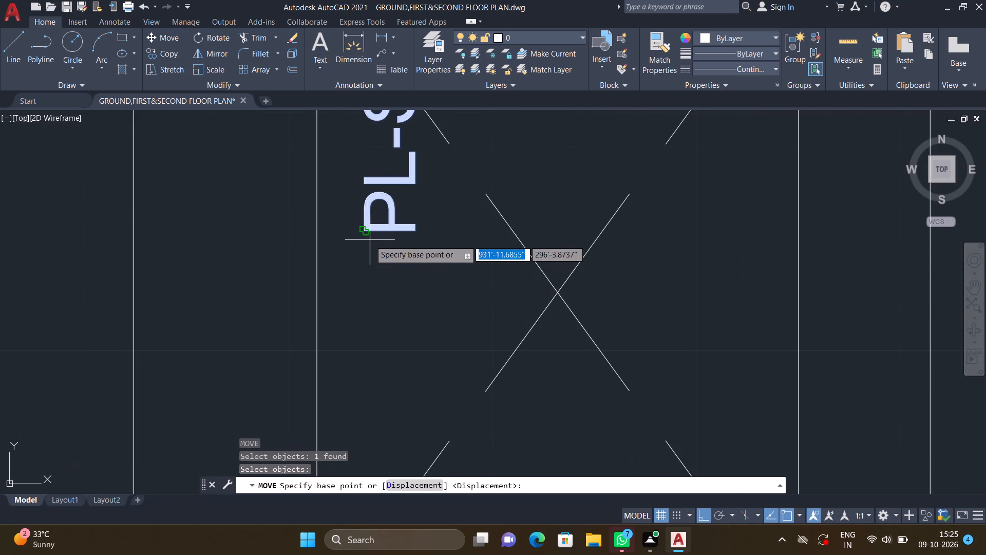
{"action": "left_click", "coordinate": [364, 226]}
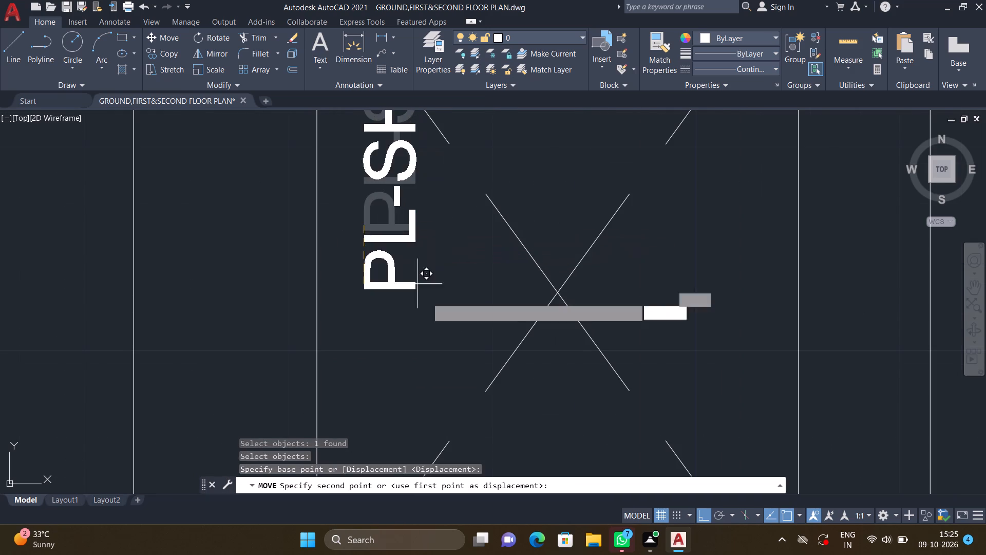
{"action": "scroll", "coordinate": [446, 318], "scroll_direction": "down", "scroll_amount": 1}
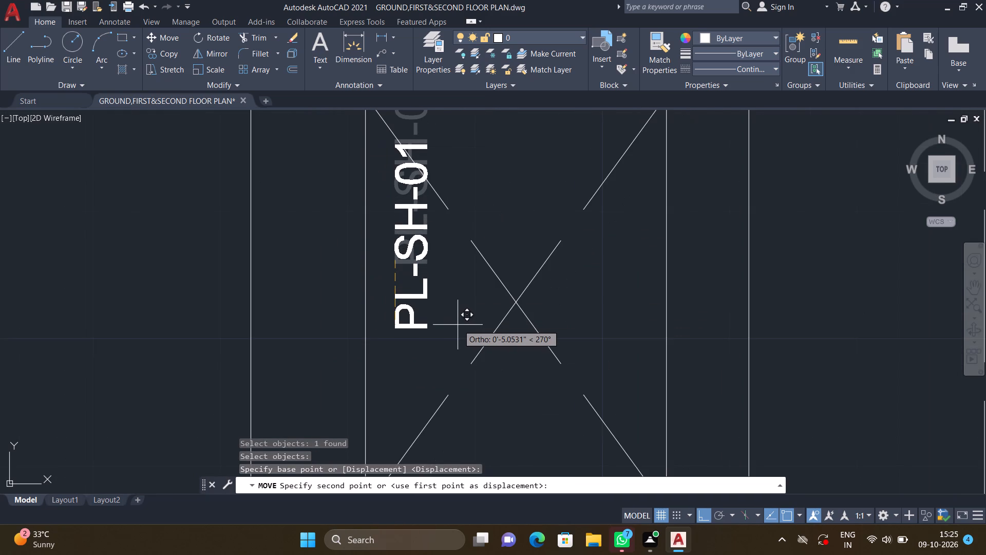
{"action": "key", "text": "F8"}
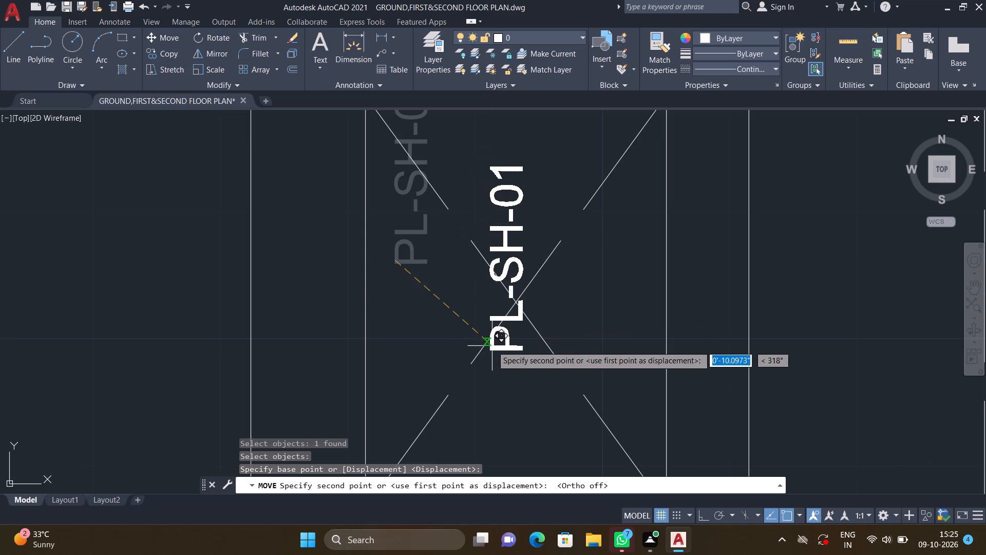
{"action": "scroll", "coordinate": [502, 366], "scroll_direction": "up", "scroll_amount": 1}
{"action": "scroll", "coordinate": [496, 388], "scroll_direction": "down", "scroll_amount": 1}
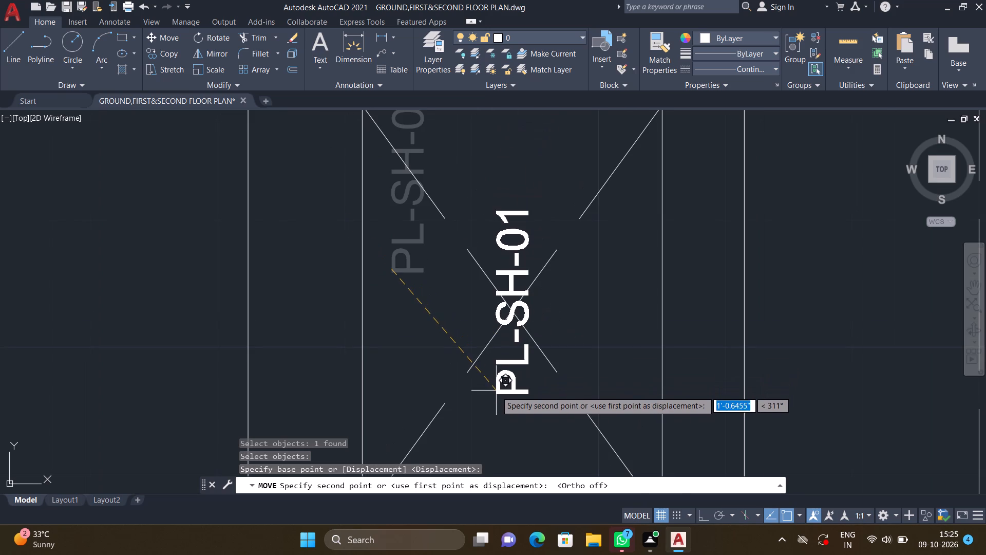
{"action": "left_click", "coordinate": [496, 396]}
{"action": "scroll", "coordinate": [450, 355], "scroll_direction": "down", "scroll_amount": 2}
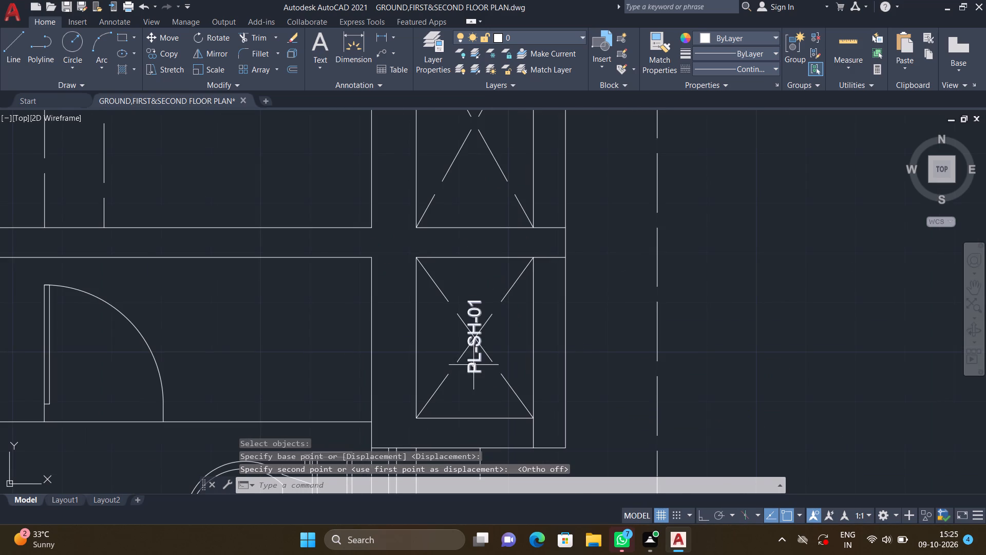
Add a multiline text label reading EL-SH in the crossed shaft directly north of the PL-SH-01 shaft, saving the text.
{"action": "middle_click_drag", "start_coordinate": [391, 313], "coordinate": [376, 302]}
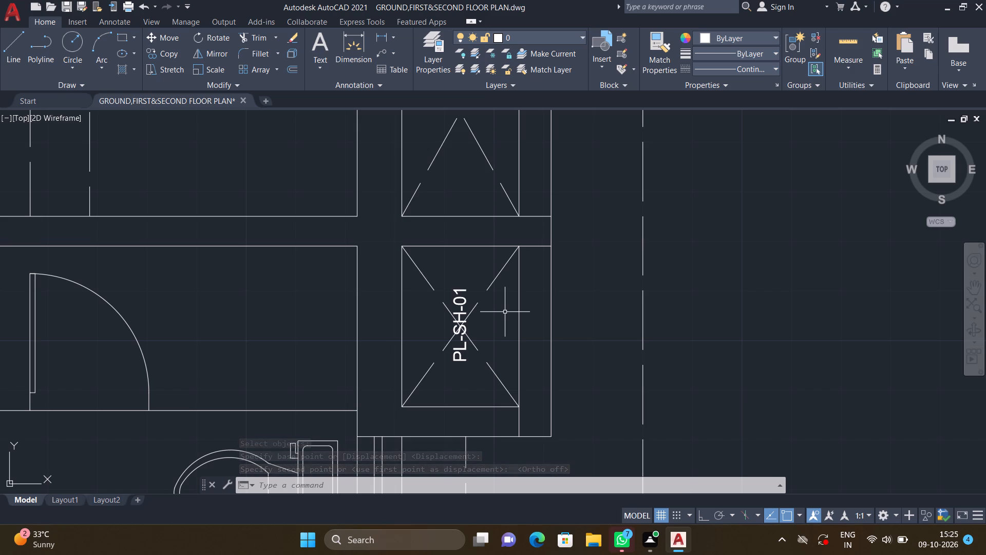
{"action": "scroll", "coordinate": [498, 300], "scroll_direction": "down", "scroll_amount": 2}
{"action": "middle_click_drag", "start_coordinate": [481, 316], "coordinate": [480, 354]}
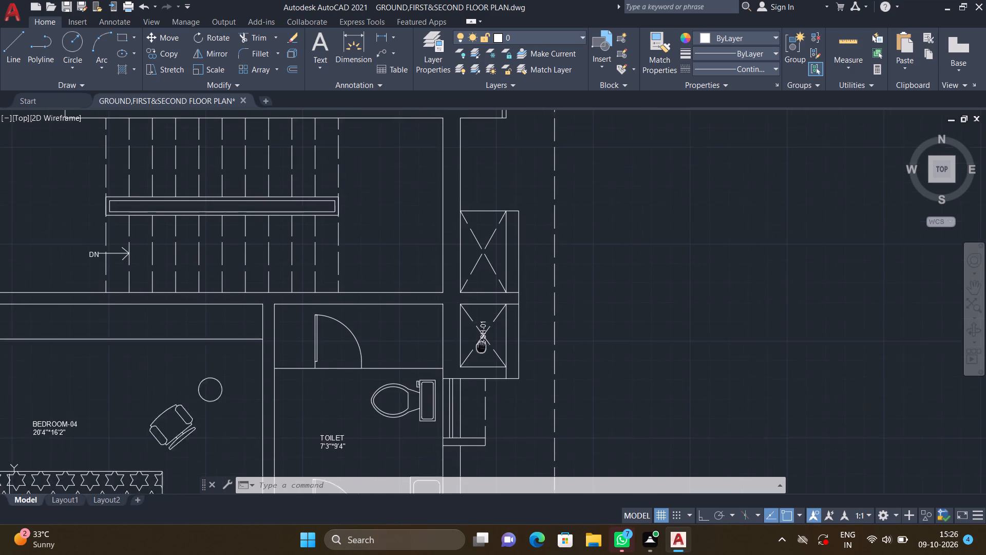
{"action": "middle_click_drag", "start_coordinate": [480, 354], "coordinate": [479, 371]}
{"action": "scroll", "coordinate": [474, 289], "scroll_direction": "up", "scroll_amount": 2}
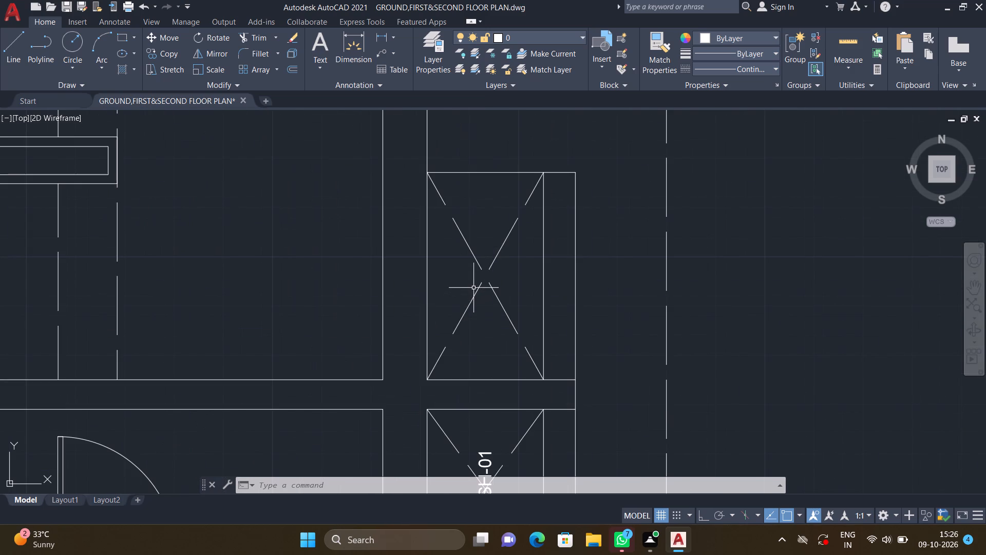
{"action": "type", "text": "MT"}
{"action": "key", "text": "Return"}
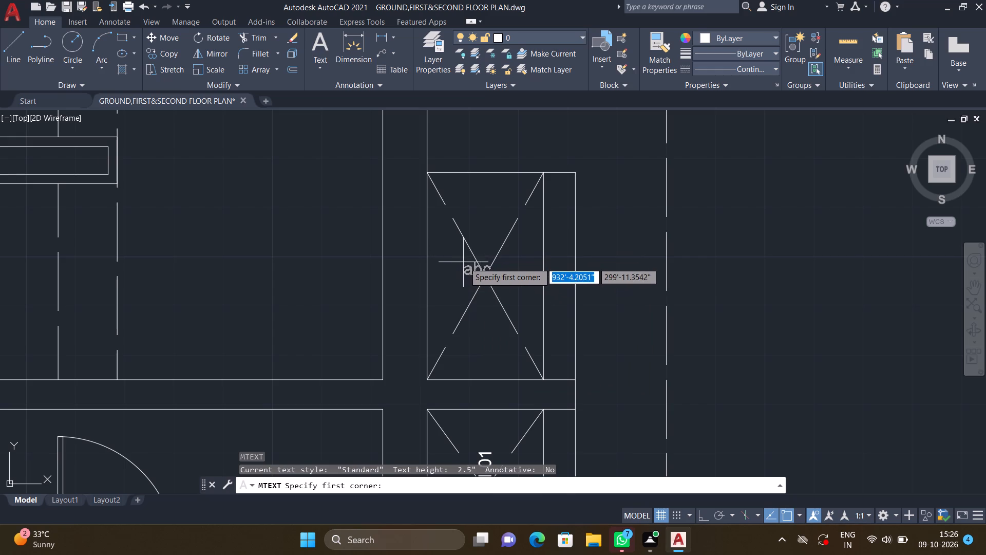
{"action": "scroll", "coordinate": [457, 272], "scroll_direction": "up", "scroll_amount": 2}
{"action": "left_click", "coordinate": [431, 257]}
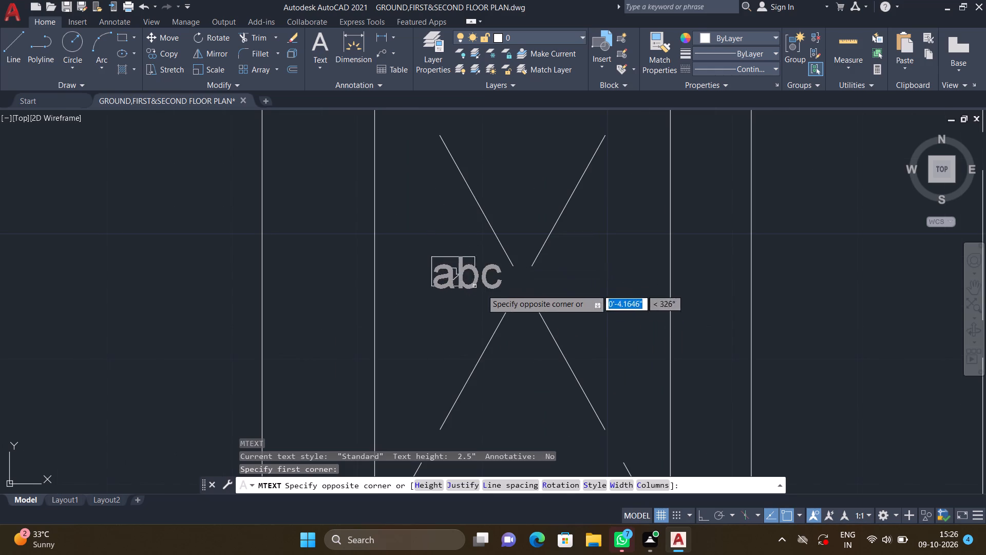
{"action": "double_click", "coordinate": [625, 330]}
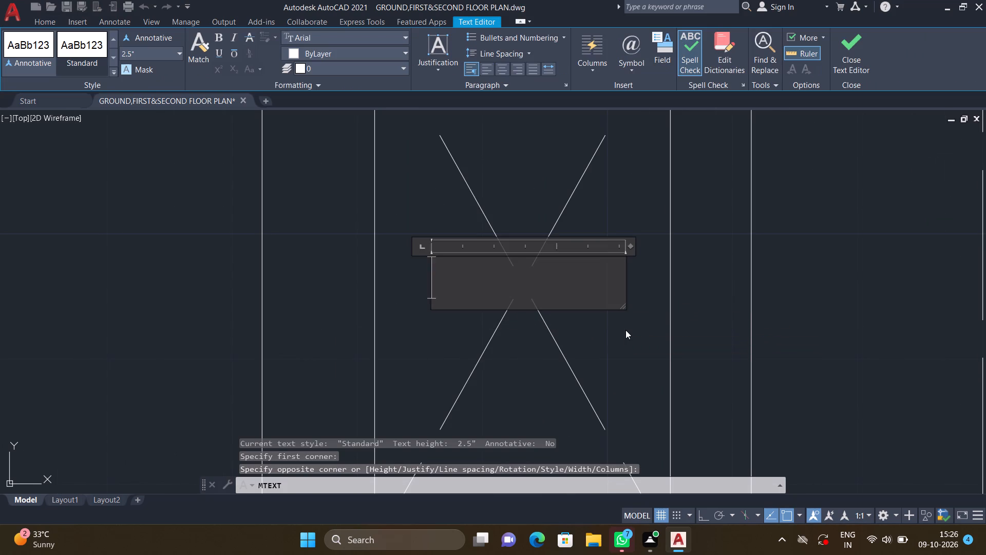
{"action": "key", "text": "e"}
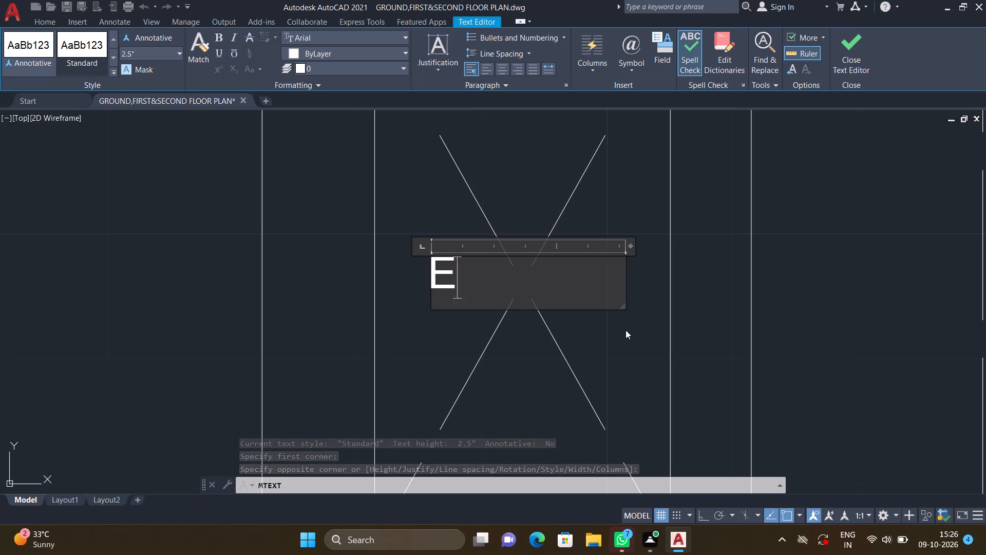
{"action": "key", "text": "l"}
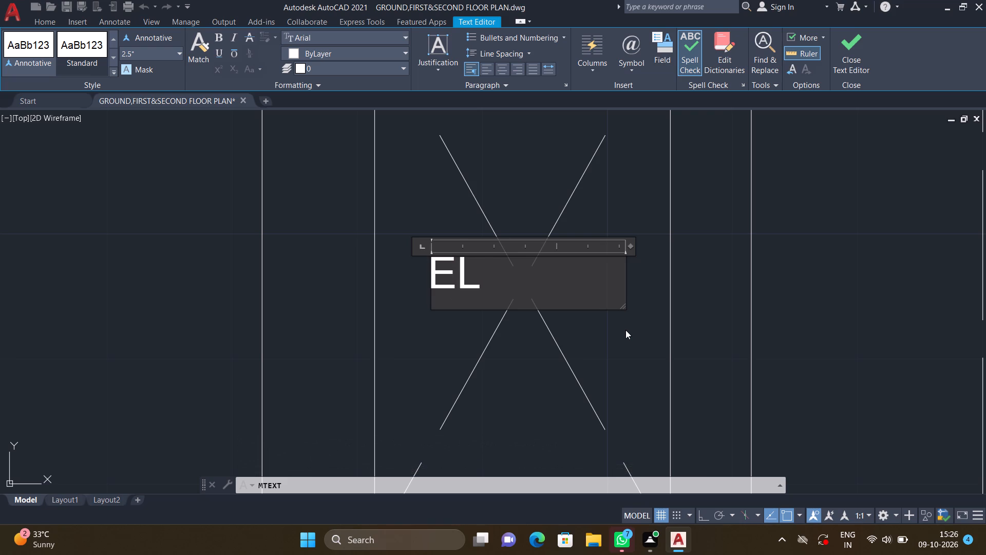
{"action": "key", "text": "minus"}
{"action": "key", "text": "s"}
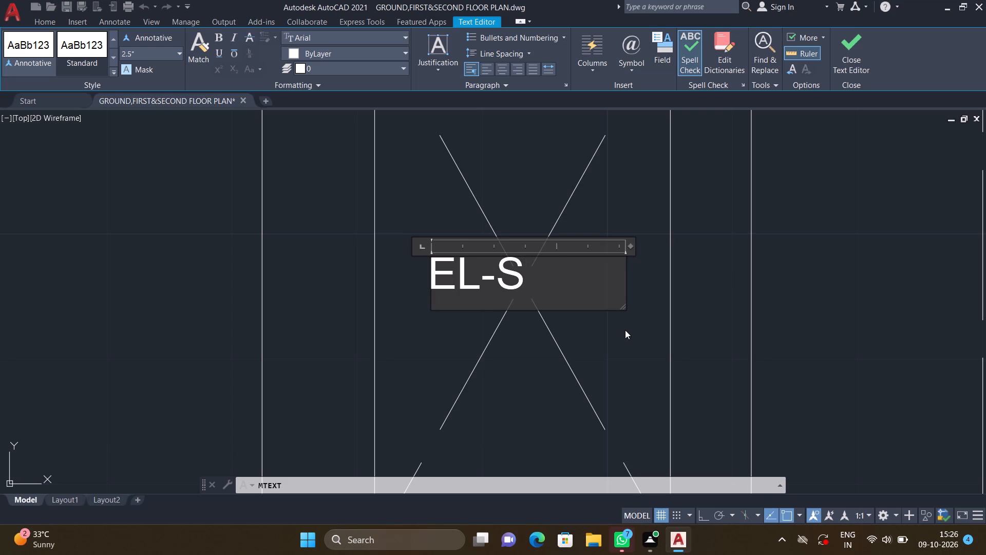
{"action": "key", "text": "h"}
{"action": "key", "text": "Return"}
{"action": "key", "text": "Escape"}
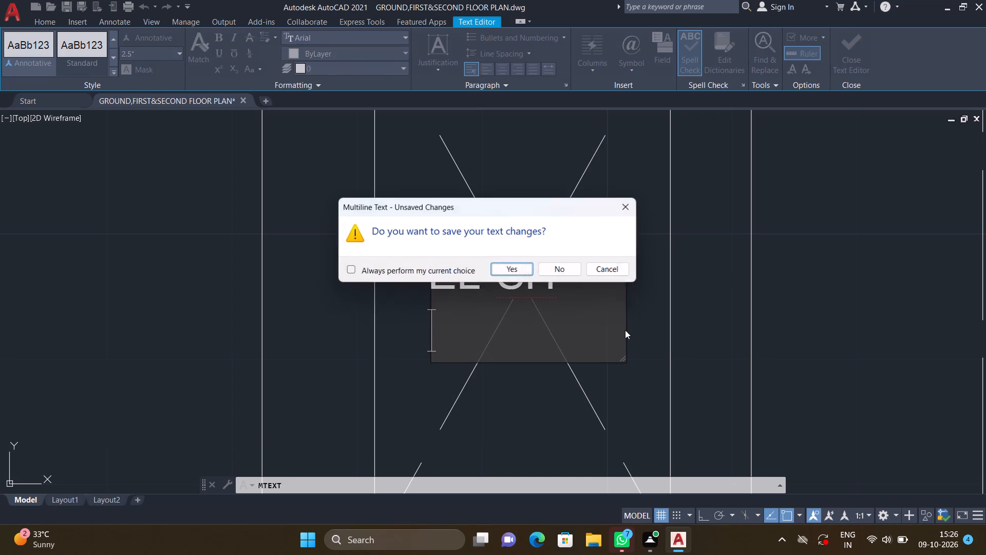
{"action": "left_click", "coordinate": [498, 271]}
{"action": "left_click", "coordinate": [502, 273]}
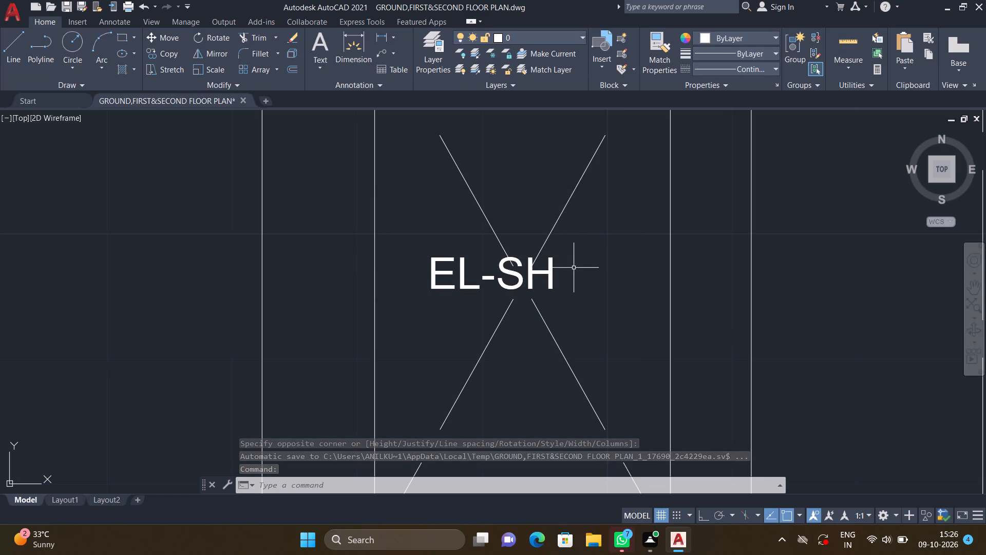
Rotate the EL-SH label 90° counterclockwise about its first letter, with Ortho on.
{"action": "key", "text": "F8"}
{"action": "key", "text": "r"}
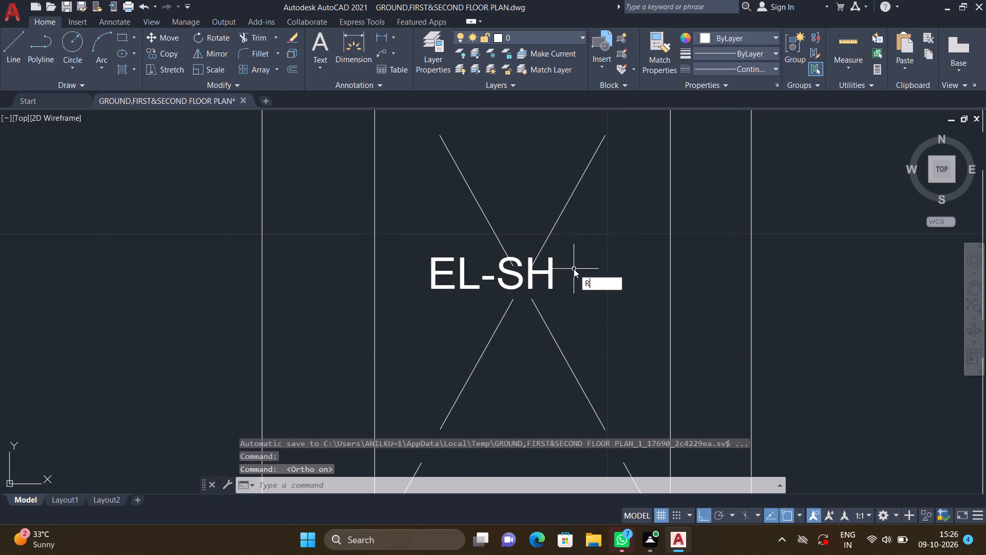
{"action": "key", "text": "o"}
{"action": "key", "text": "Return"}
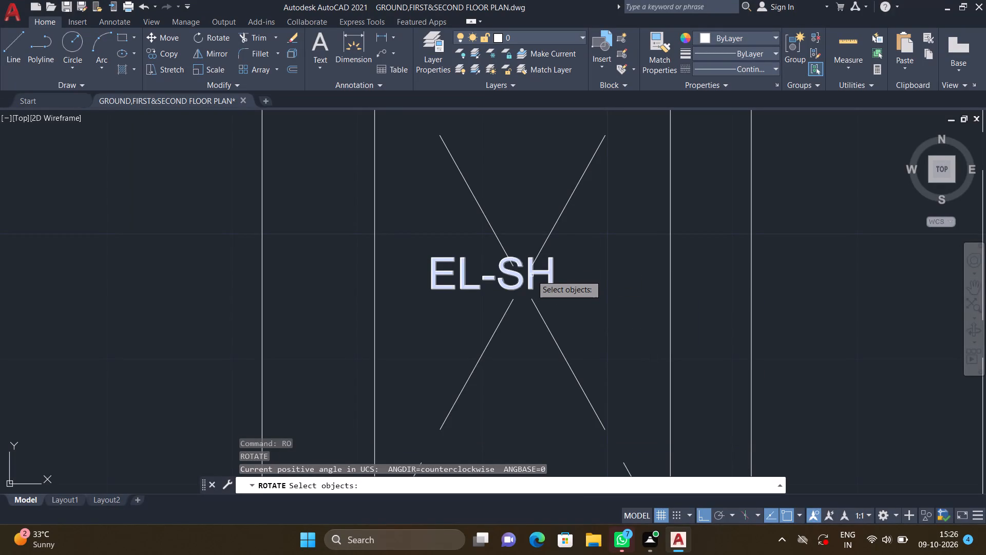
{"action": "left_click", "coordinate": [532, 275]}
{"action": "key", "text": "Return"}
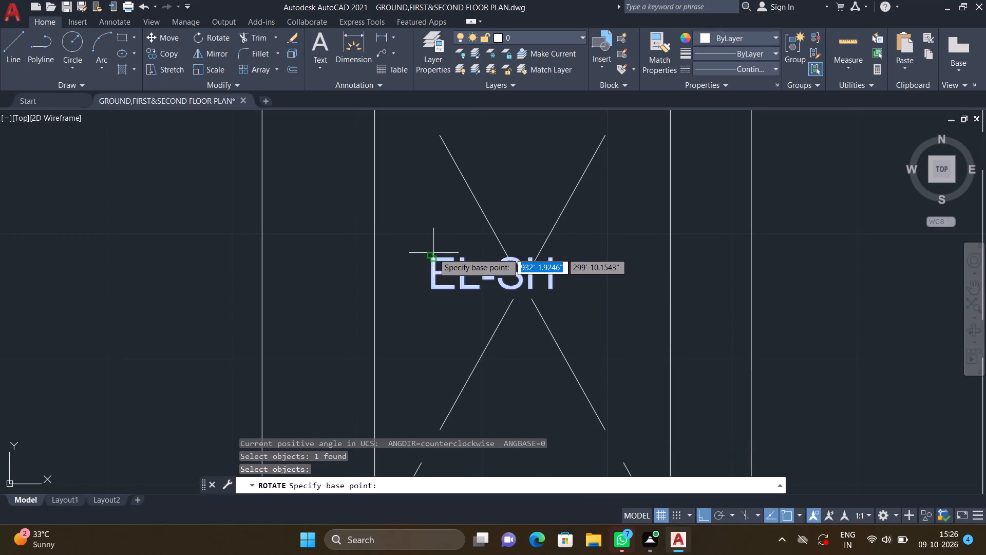
{"action": "left_click", "coordinate": [431, 256]}
{"action": "left_click", "coordinate": [426, 231]}
Move the rotated EL-SH label southeast to the middle of its crossed shaft, with Ortho off.
{"action": "scroll", "coordinate": [523, 245], "scroll_direction": "down", "scroll_amount": 1}
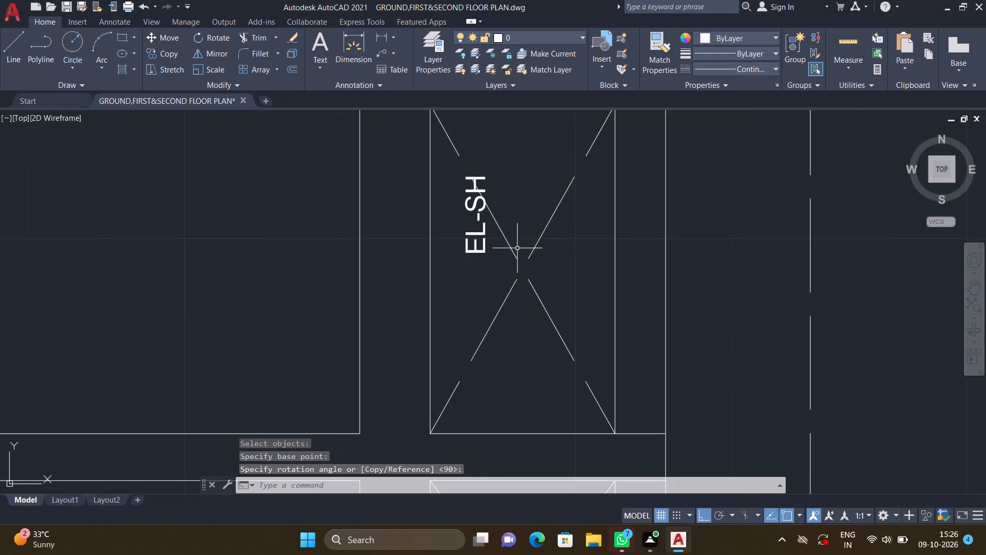
{"action": "key", "text": "m"}
{"action": "key", "text": "Return"}
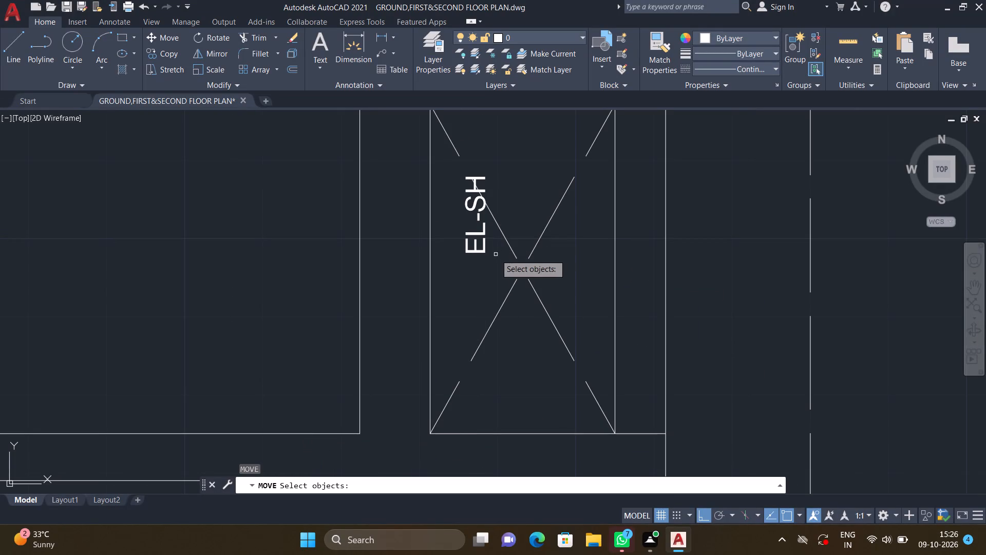
{"action": "left_click", "coordinate": [483, 246]}
{"action": "key", "text": "Return"}
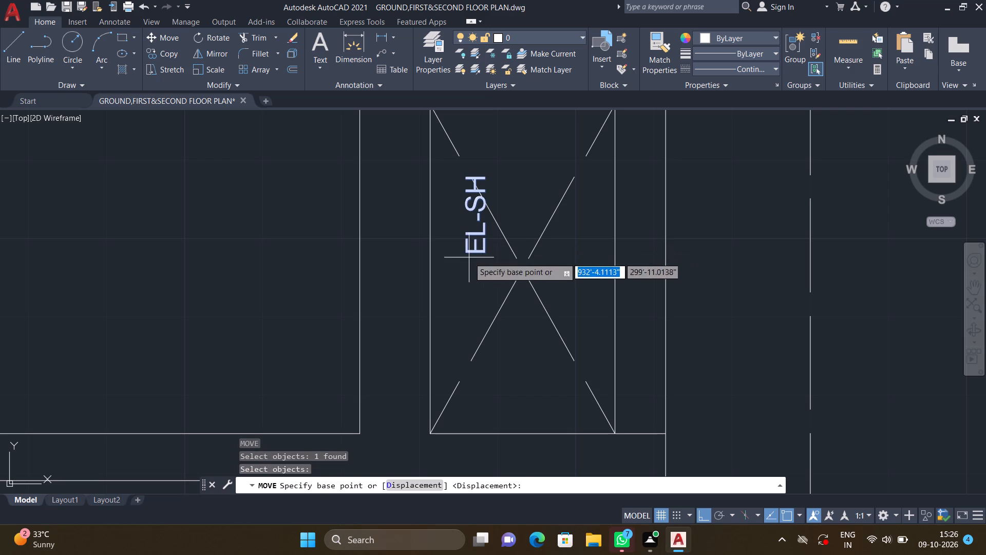
{"action": "scroll", "coordinate": [461, 262], "scroll_direction": "up", "scroll_amount": 1}
{"action": "left_click", "coordinate": [463, 246]}
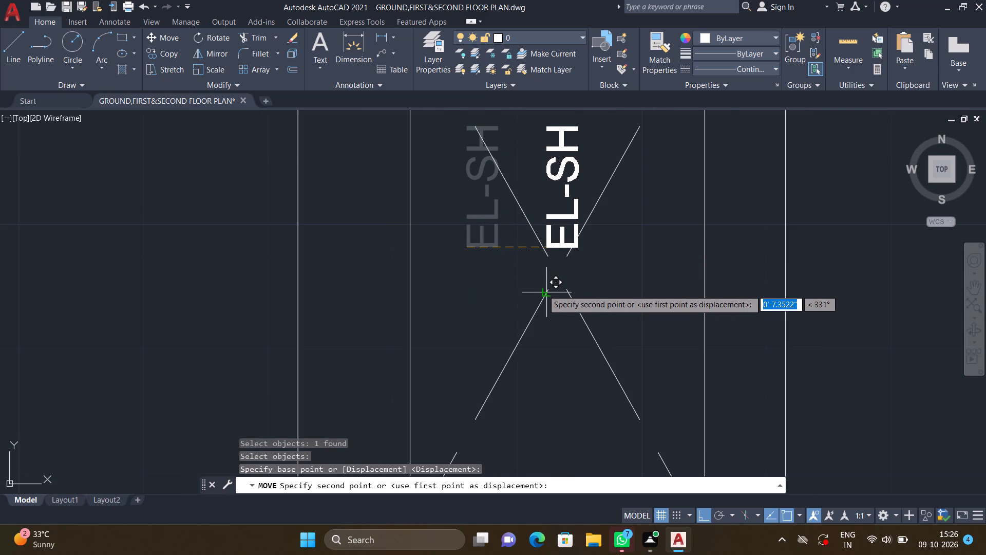
{"action": "key", "text": "F8"}
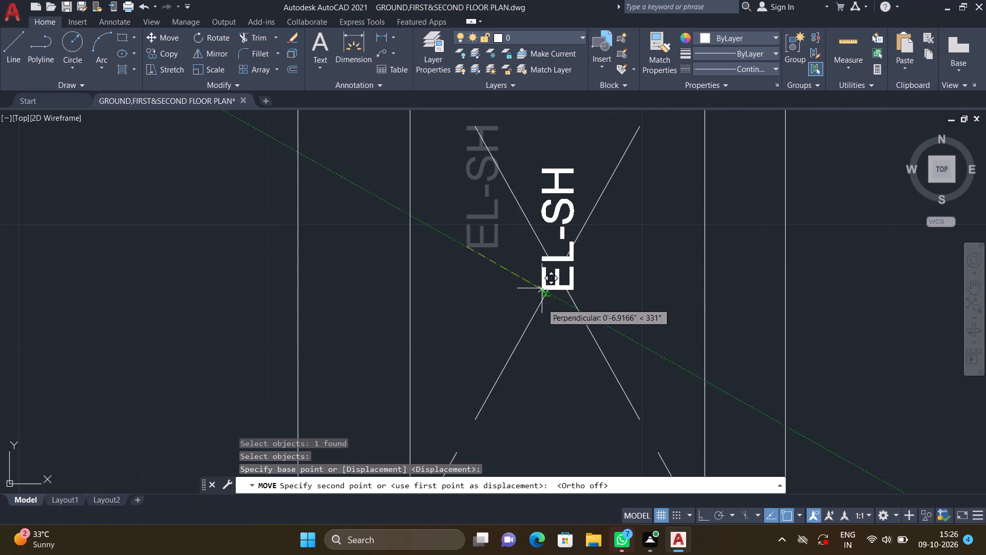
{"action": "left_click", "coordinate": [538, 331]}
Draw a three-sided inner outline, about 11" by 2'-7", inside the small rectangle outside the multipurpose hall's west wall, with Ortho on.
{"action": "scroll", "coordinate": [516, 292], "scroll_direction": "down", "scroll_amount": 2}
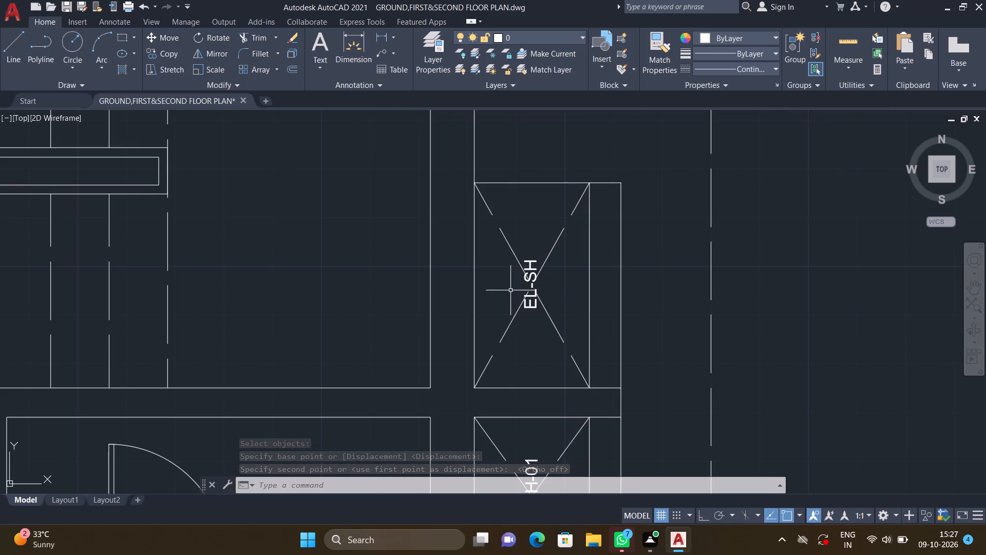
{"action": "scroll", "coordinate": [511, 290], "scroll_direction": "down", "scroll_amount": 3}
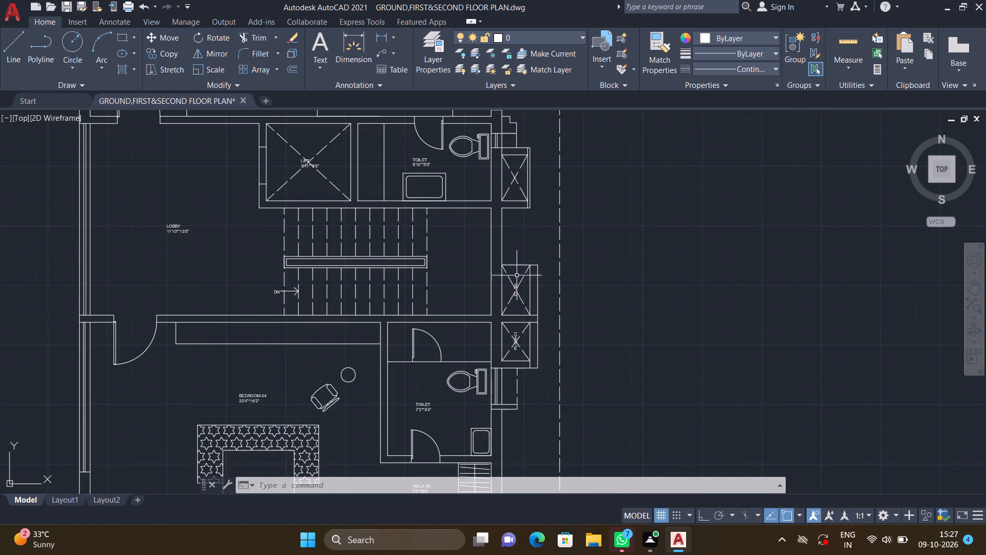
{"action": "middle_click_drag", "start_coordinate": [521, 261], "coordinate": [522, 340]}
{"action": "scroll", "coordinate": [563, 189], "scroll_direction": "down", "scroll_amount": 2}
{"action": "middle_click_drag", "start_coordinate": [552, 196], "coordinate": [538, 275]}
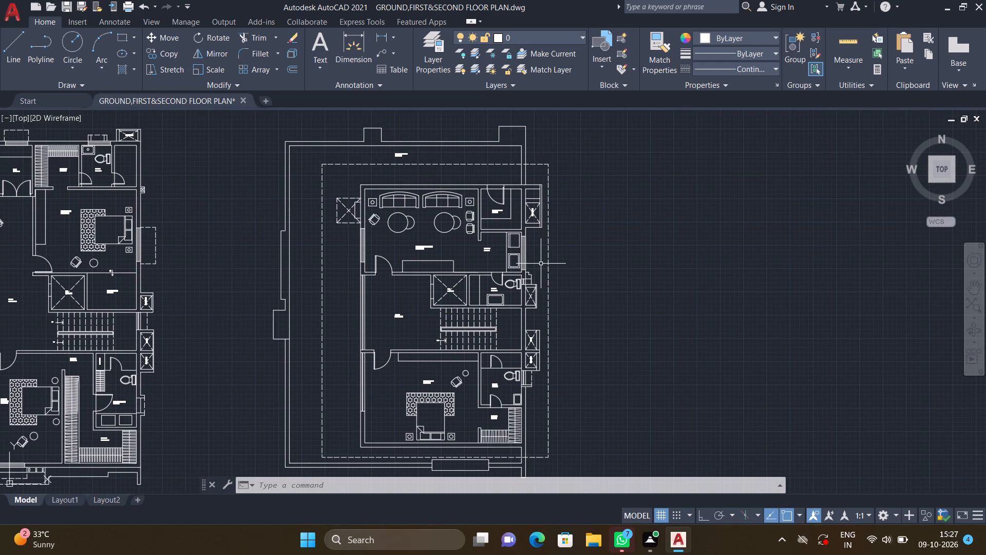
{"action": "scroll", "coordinate": [535, 268], "scroll_direction": "down", "scroll_amount": 2}
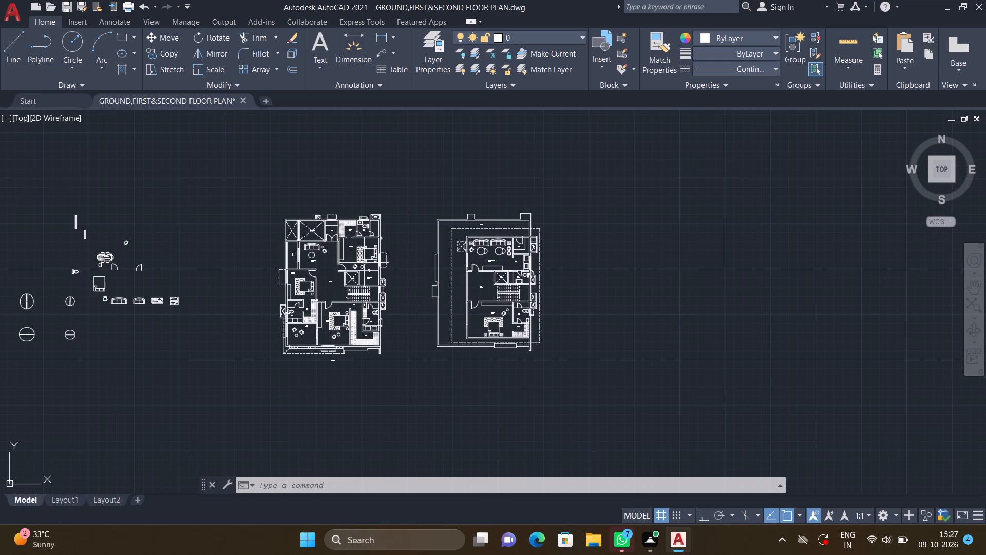
{"action": "scroll", "coordinate": [451, 243], "scroll_direction": "up", "scroll_amount": 5}
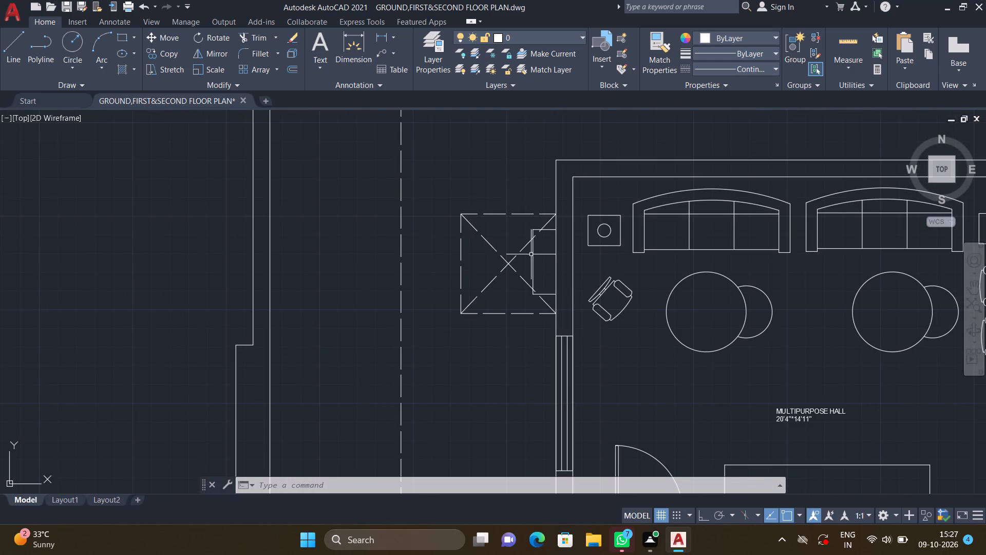
{"action": "middle_click_drag", "start_coordinate": [513, 253], "coordinate": [455, 248]}
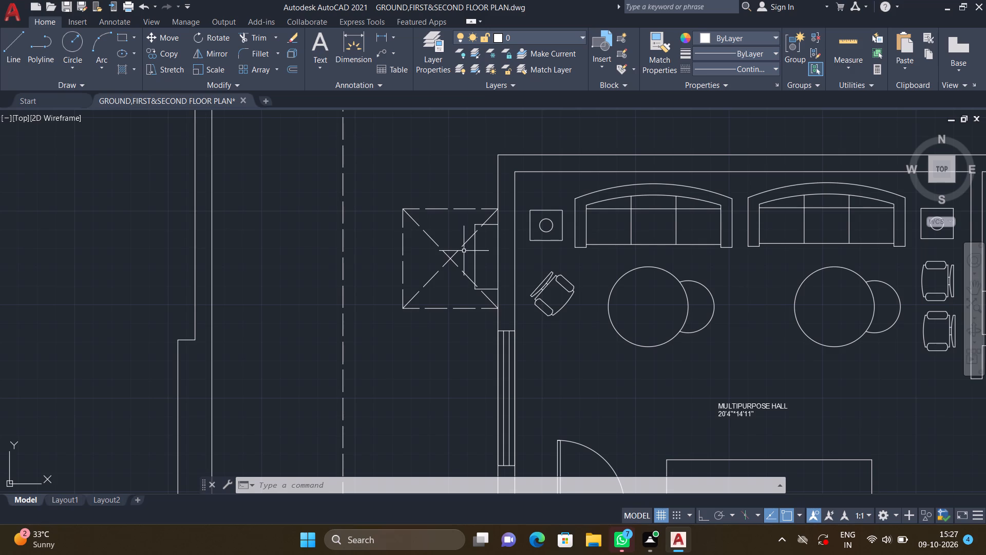
{"action": "scroll", "coordinate": [489, 238], "scroll_direction": "up", "scroll_amount": 2}
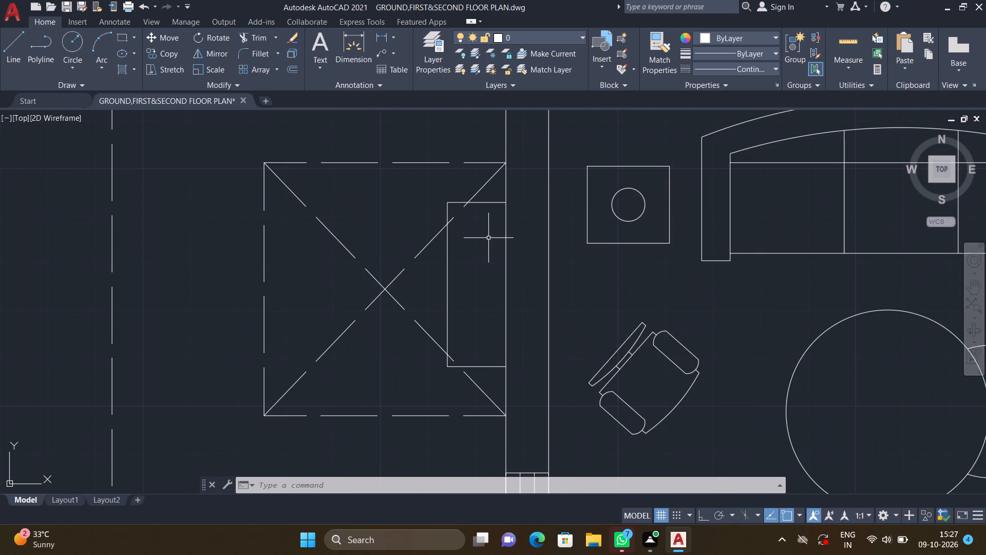
{"action": "key", "text": "l"}
{"action": "key", "text": "Return"}
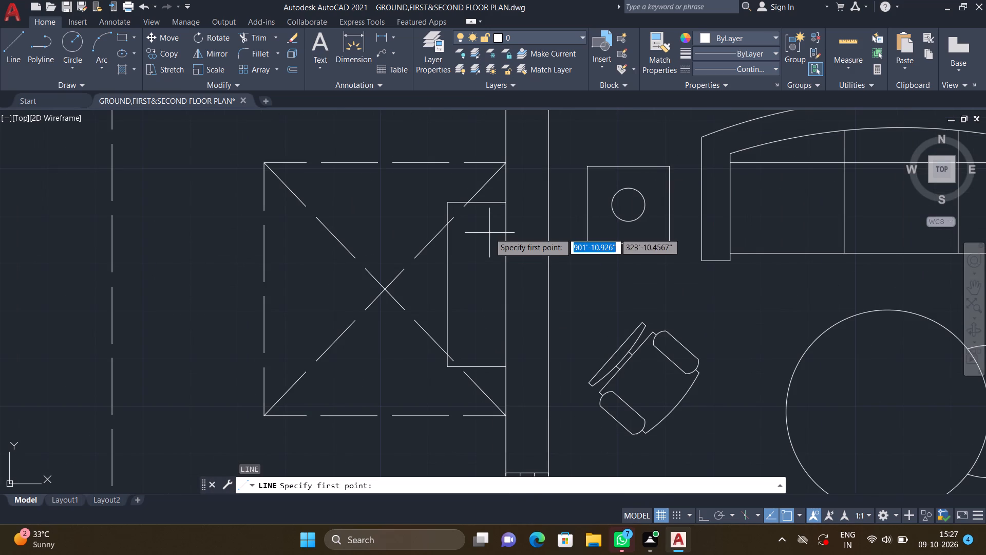
{"action": "key", "text": "F8"}
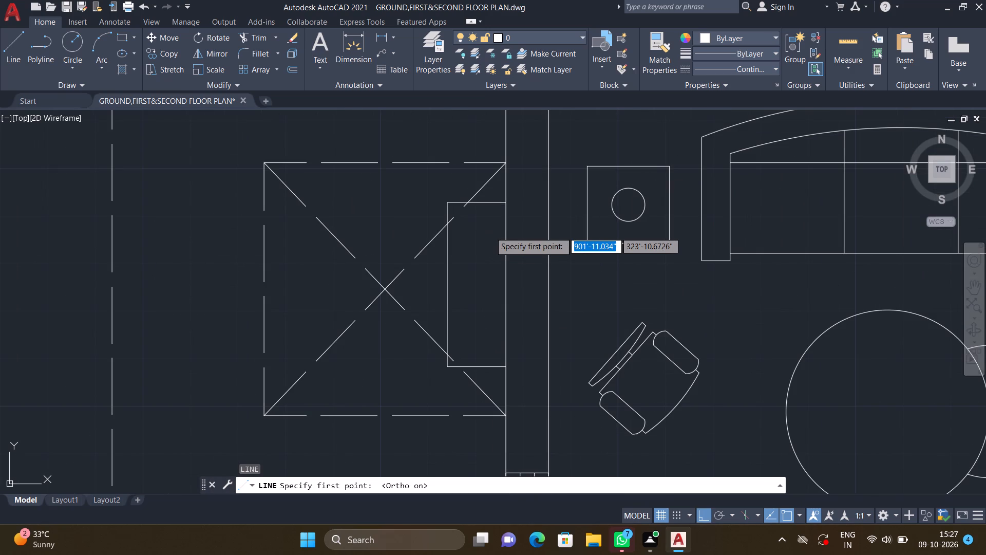
{"action": "scroll", "coordinate": [497, 217], "scroll_direction": "up", "scroll_amount": 2}
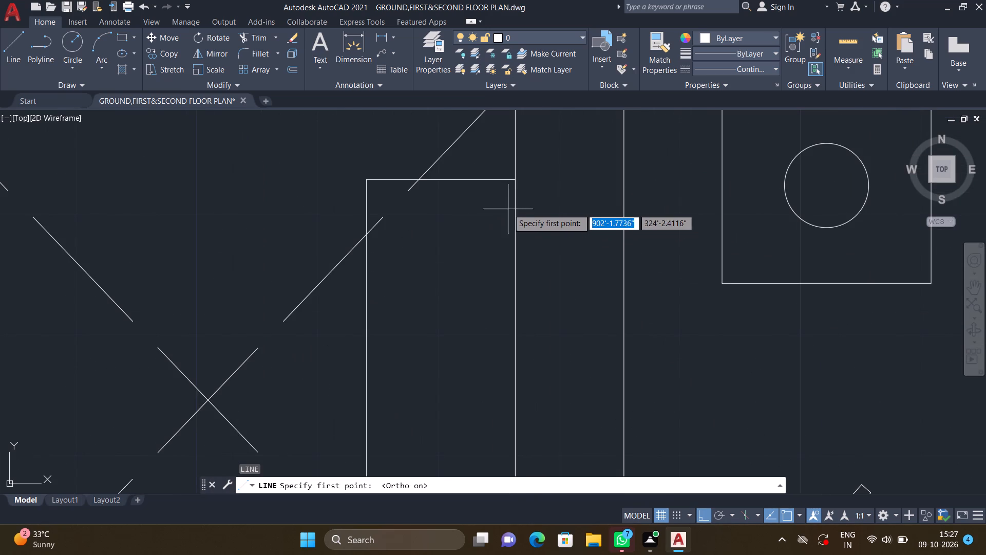
{"action": "left_click_drag", "start_coordinate": [515, 199], "coordinate": [508, 201]}
{"action": "scroll", "coordinate": [386, 202], "scroll_direction": "up", "scroll_amount": 2}
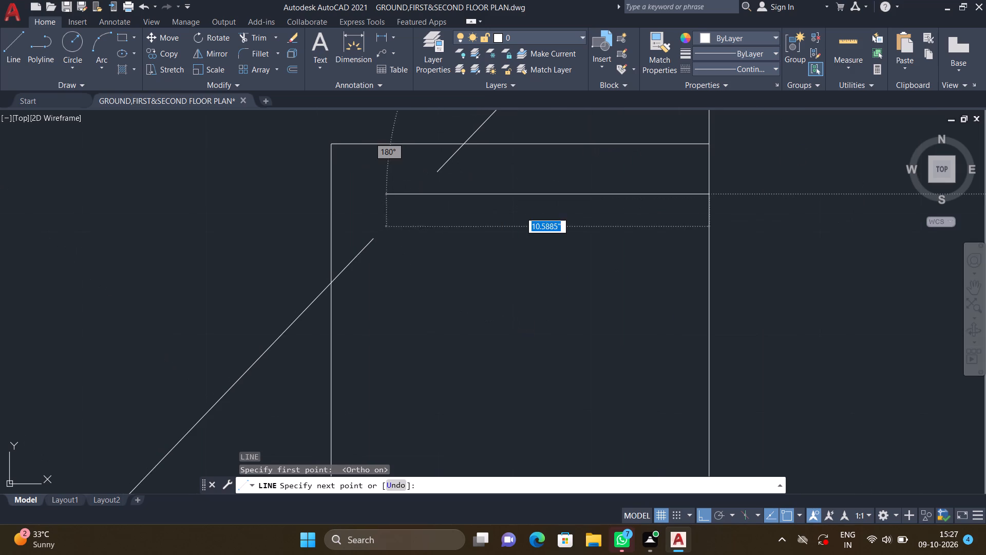
{"action": "left_click", "coordinate": [372, 194]}
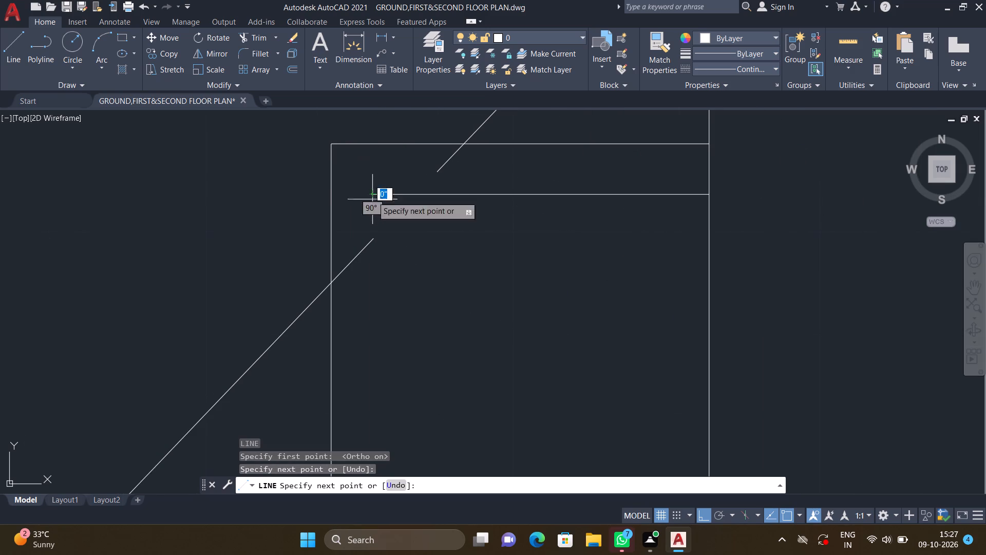
{"action": "scroll", "coordinate": [371, 244], "scroll_direction": "down", "scroll_amount": 2}
{"action": "middle_click_drag", "start_coordinate": [367, 313], "coordinate": [359, 250]}
{"action": "scroll", "coordinate": [359, 249], "scroll_direction": "down", "scroll_amount": 2}
{"action": "middle_click_drag", "start_coordinate": [364, 299], "coordinate": [363, 254]}
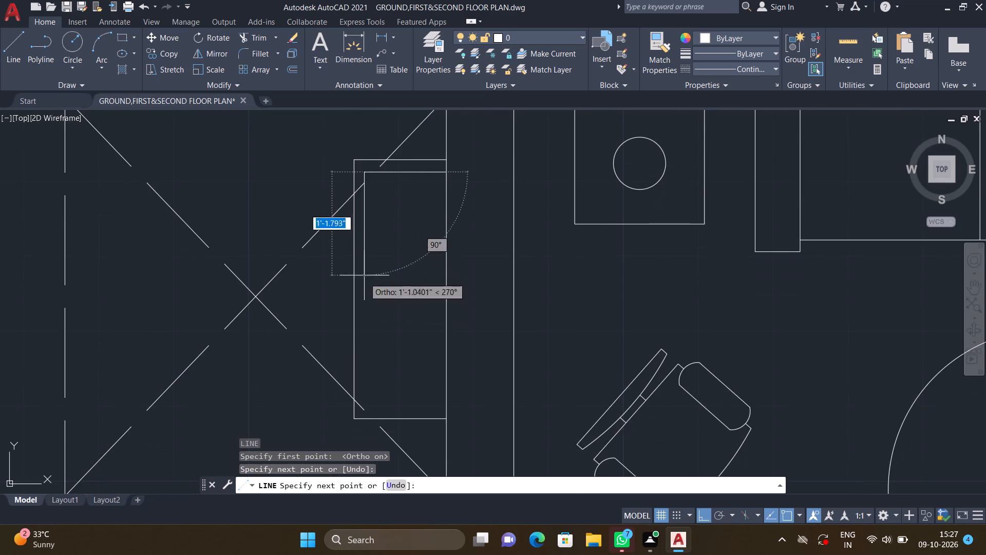
{"action": "middle_click_drag", "start_coordinate": [357, 341], "coordinate": [354, 274]}
{"action": "scroll", "coordinate": [361, 321], "scroll_direction": "up", "scroll_amount": 2}
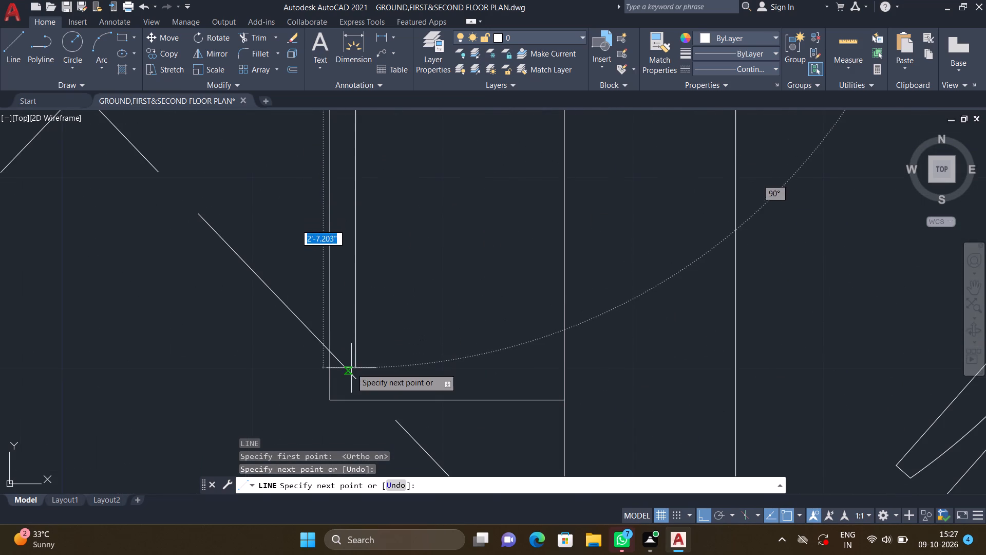
{"action": "left_click", "coordinate": [354, 367]}
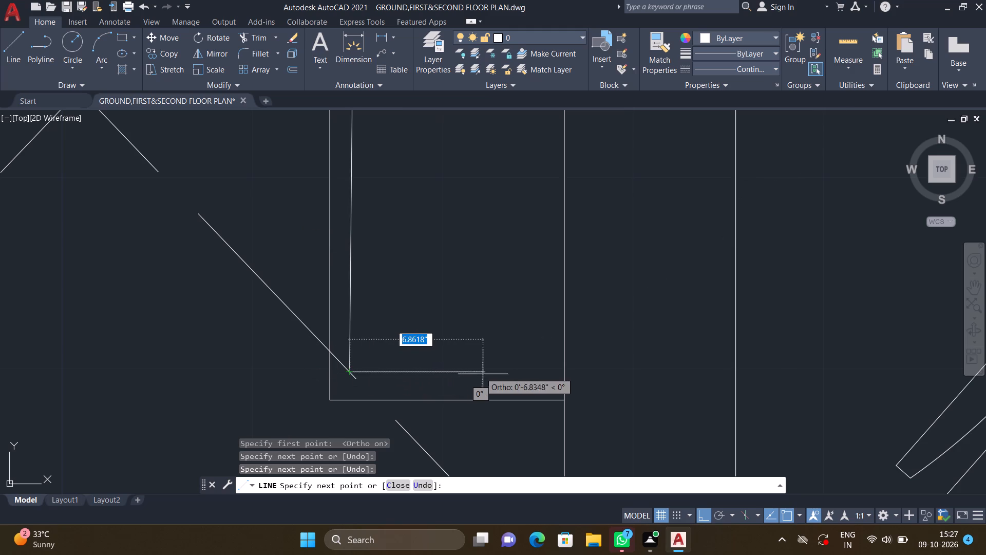
{"action": "left_click", "coordinate": [564, 371]}
{"action": "key", "text": "Return"}
Add a two-line multiline text label reading LADDER / CUTOUT ABOVE in the dashed crossed square outside the multipurpose hall, saving the text.
{"action": "scroll", "coordinate": [416, 379], "scroll_direction": "down", "scroll_amount": 4}
{"action": "middle_click_drag", "start_coordinate": [328, 343], "coordinate": [353, 327]}
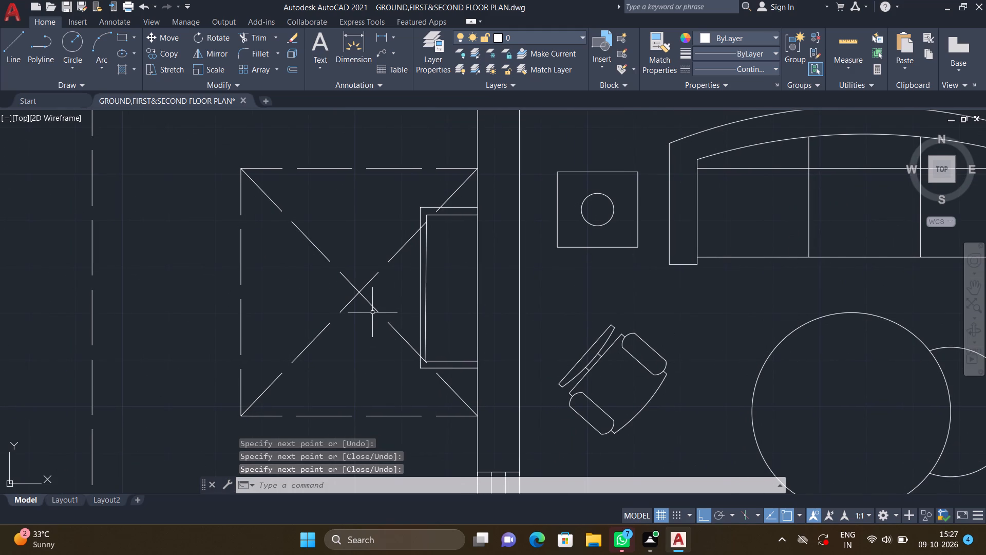
{"action": "key", "text": "m"}
{"action": "key", "text": "t"}
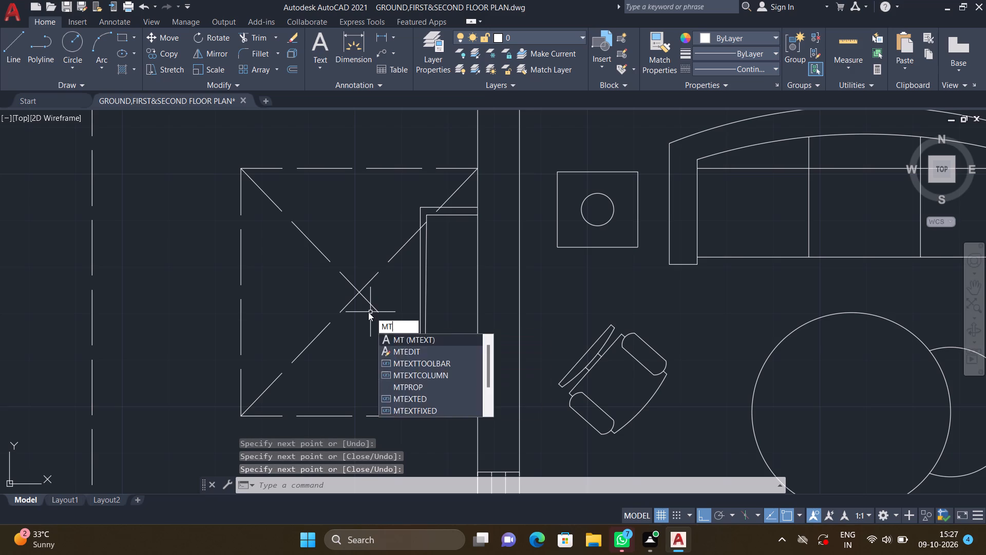
{"action": "key", "text": "Return"}
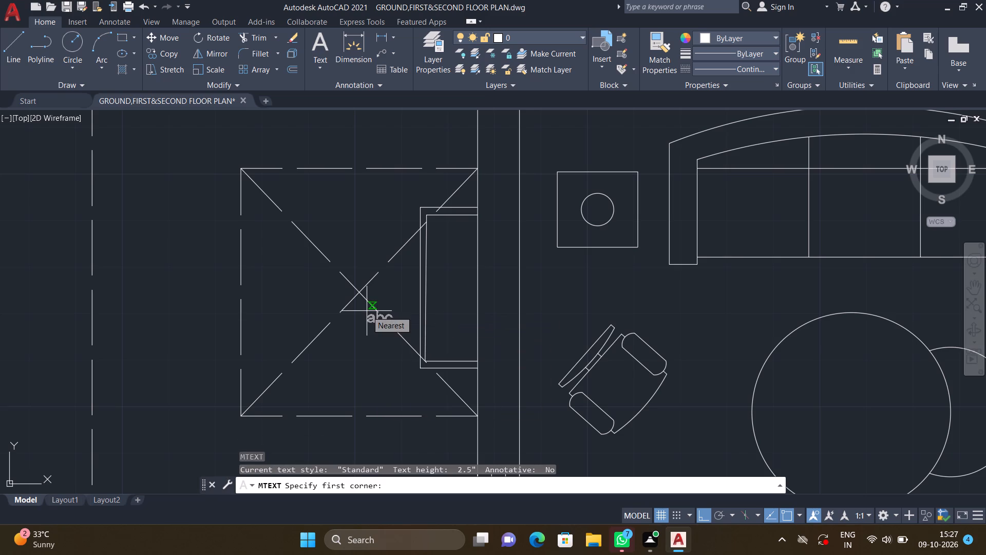
{"action": "left_click", "coordinate": [267, 260]}
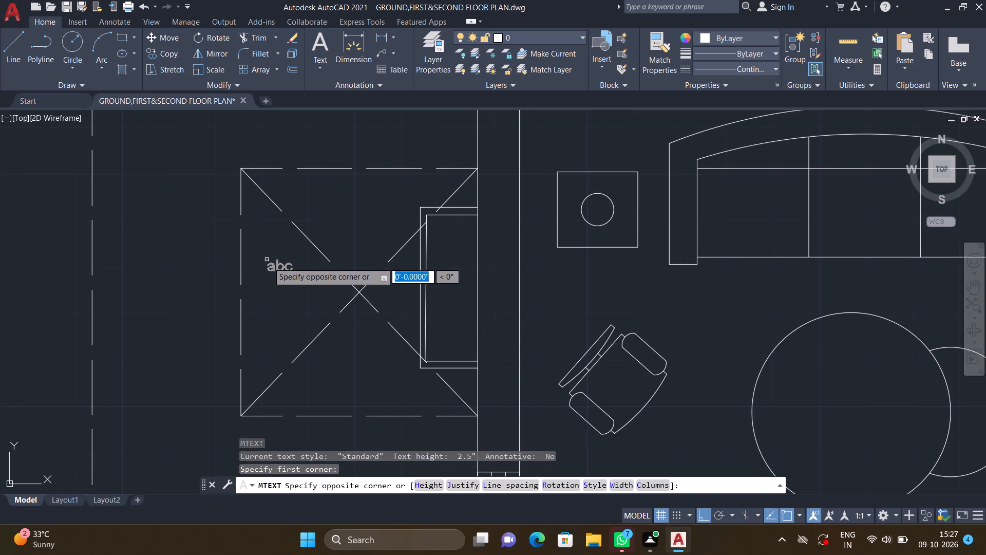
{"action": "scroll", "coordinate": [389, 326], "scroll_direction": "up", "scroll_amount": 2}
{"action": "left_click", "coordinate": [406, 328]}
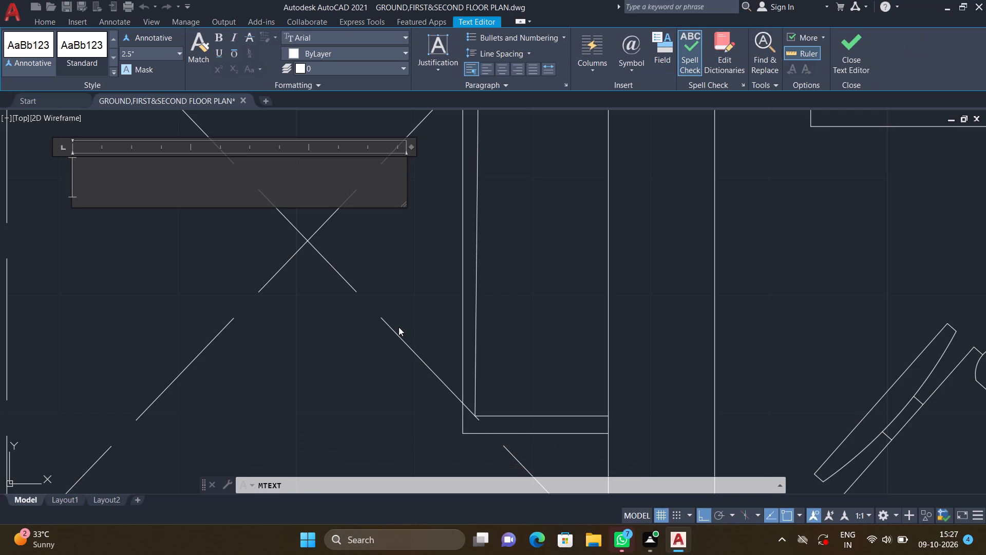
{"action": "type", "text": "LA"}
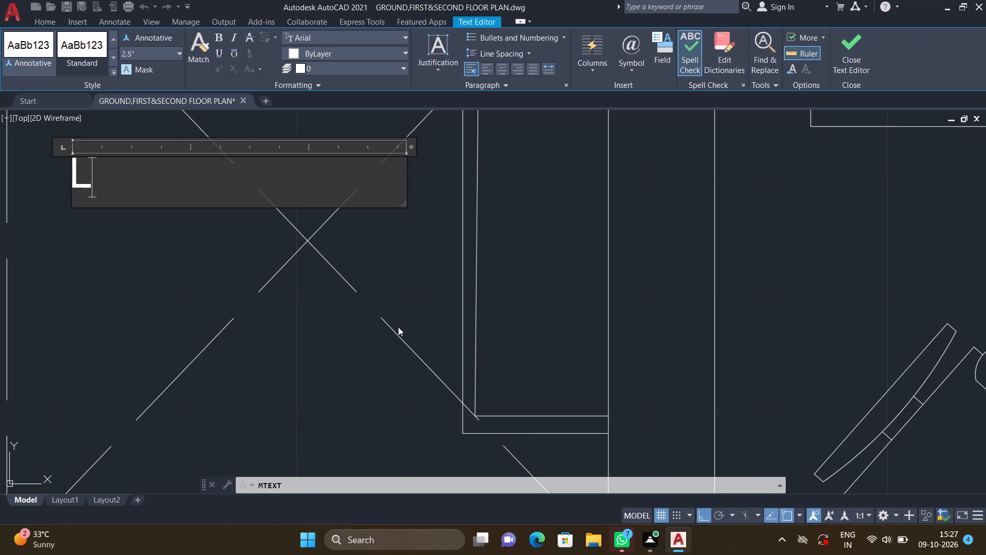
{"action": "type", "text": "DDER"}
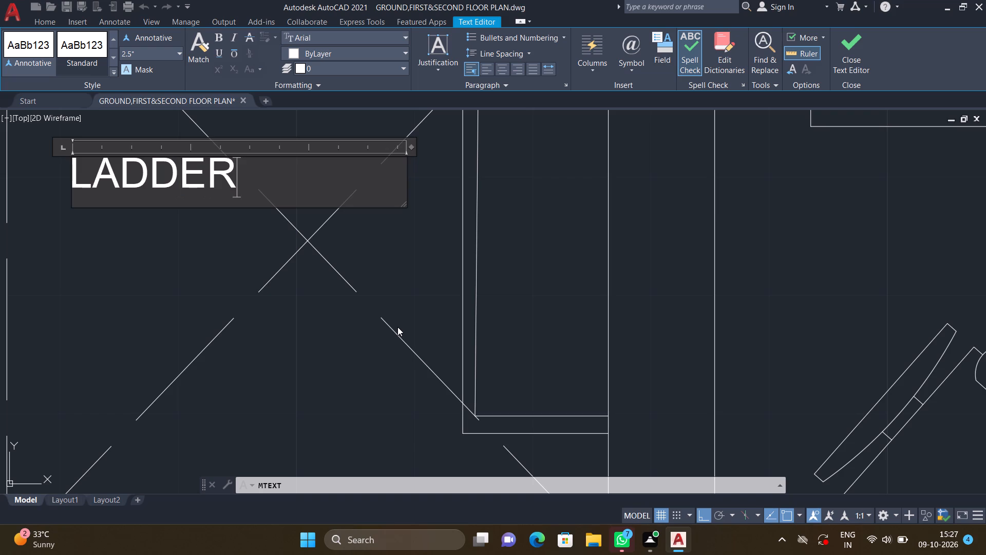
{"action": "key", "text": "Return"}
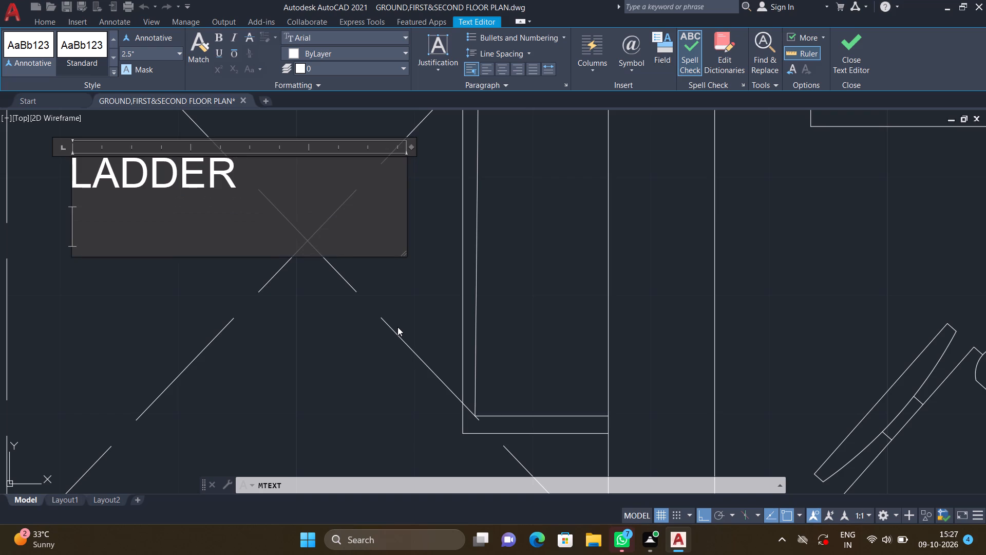
{"action": "type", "text": "OUT"}
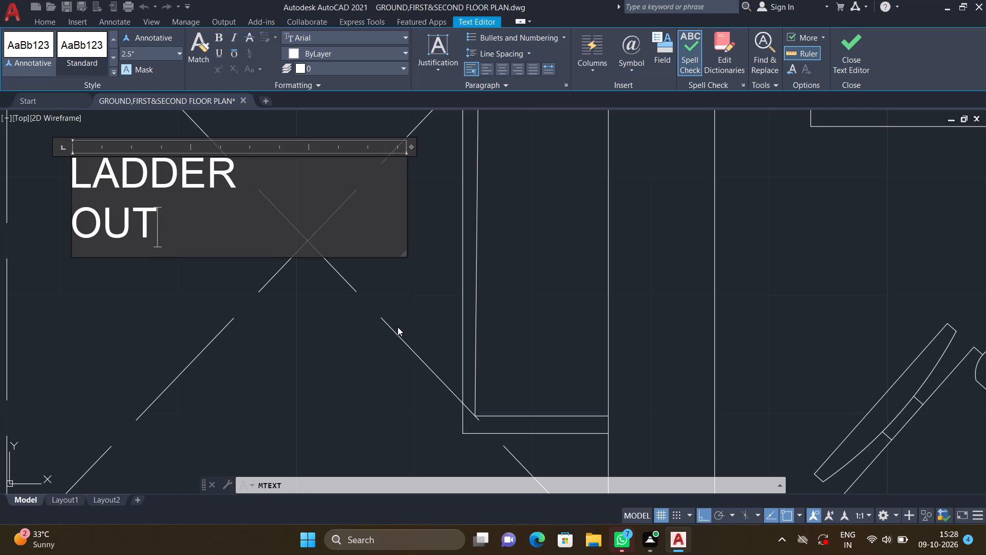
{"action": "key", "text": "BackSpace"}
{"action": "key", "text": "BackSpace"}
{"action": "key", "text": "BackSpace"}
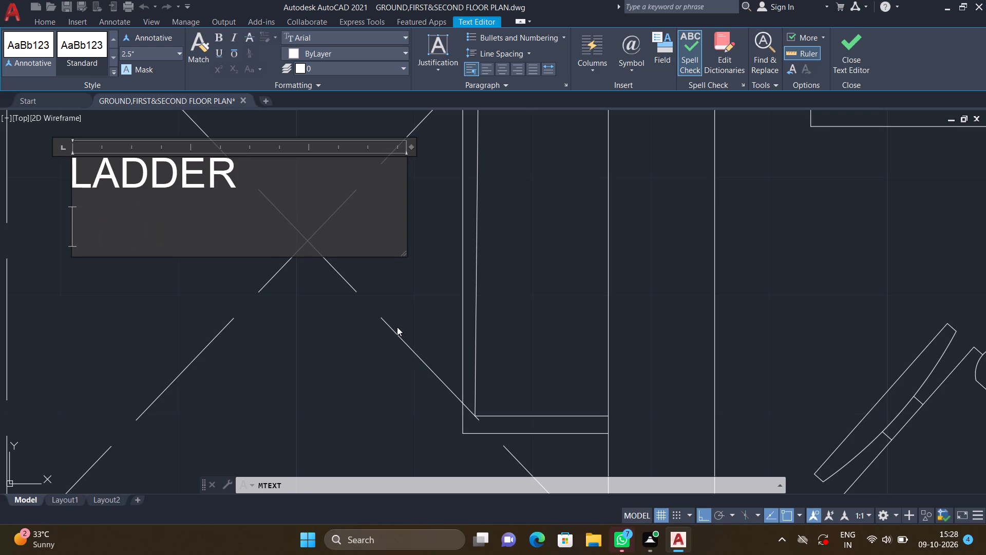
{"action": "type", "text": "CUT"}
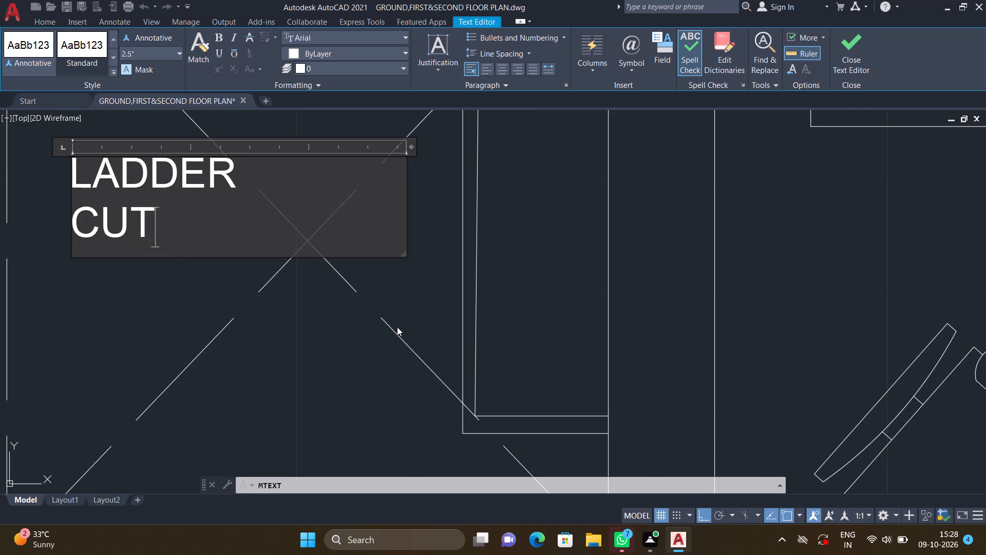
{"action": "type", "text": "OUT"}
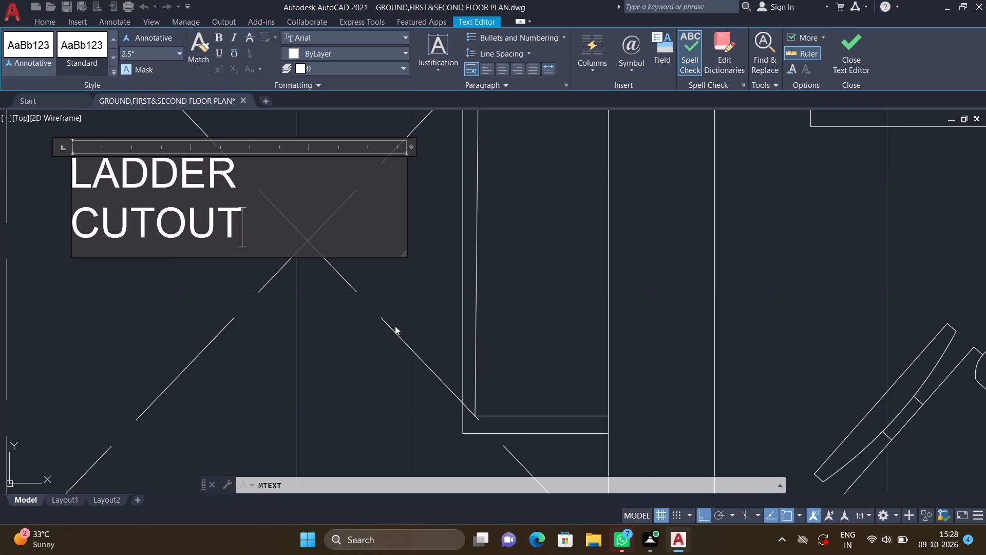
{"action": "key", "text": "space"}
{"action": "key", "text": "a"}
{"action": "type", "text": "BOVE"}
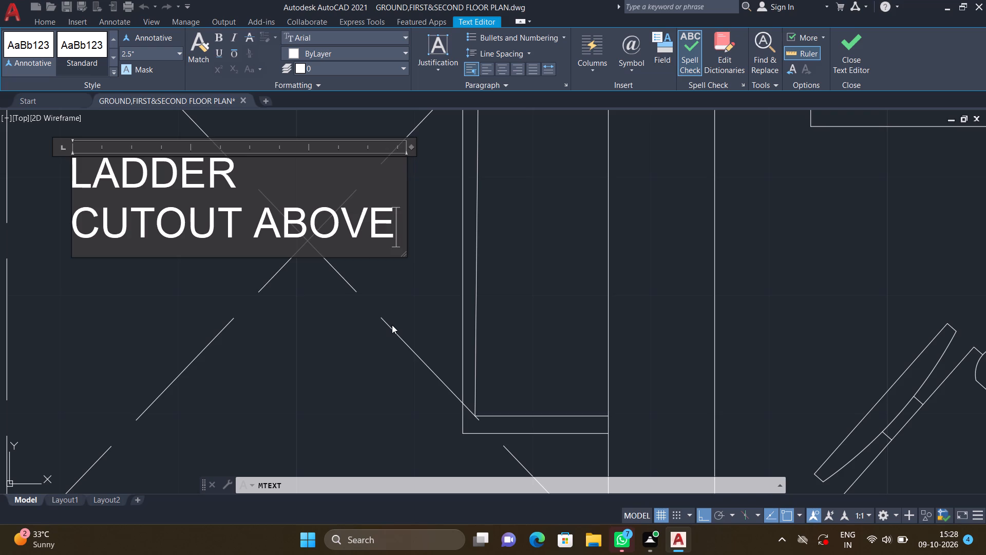
{"action": "key", "text": "Return"}
{"action": "key", "text": "Escape"}
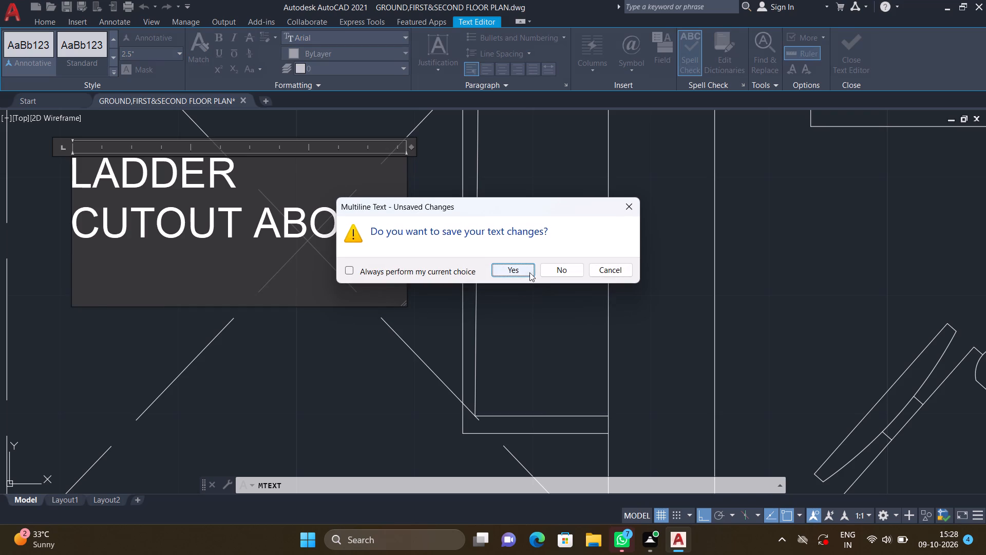
{"action": "left_click", "coordinate": [529, 272]}
Rotate the LADDER / CUTOUT ABOVE label 90° counterclockwise about the start of its first line, with Ortho on.
{"action": "scroll", "coordinate": [374, 309], "scroll_direction": "down", "scroll_amount": 2}
{"action": "middle_click_drag", "start_coordinate": [381, 312], "coordinate": [442, 345]}
{"action": "scroll", "coordinate": [437, 332], "scroll_direction": "down", "scroll_amount": 1}
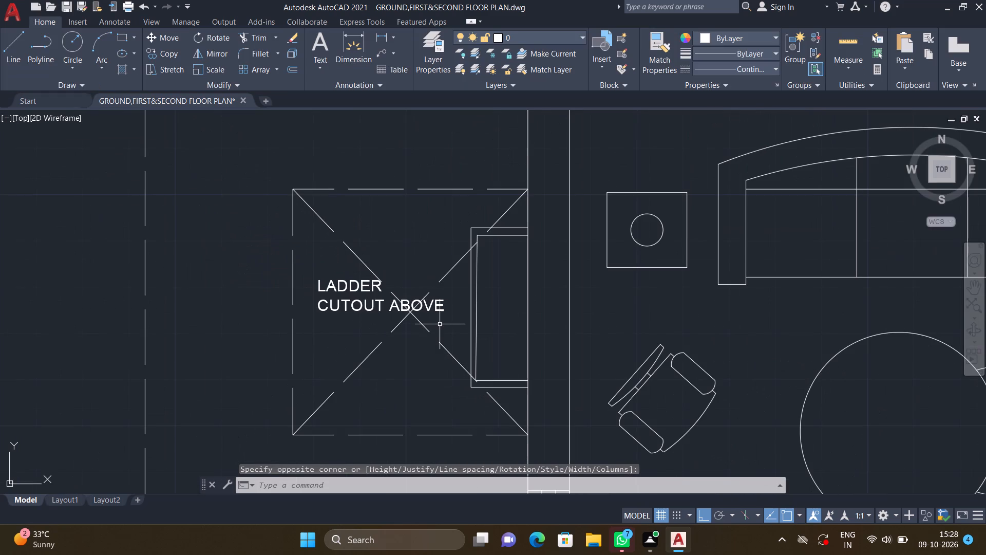
{"action": "type", "text": "RO"}
{"action": "key", "text": "Return"}
{"action": "left_click", "coordinate": [378, 302]}
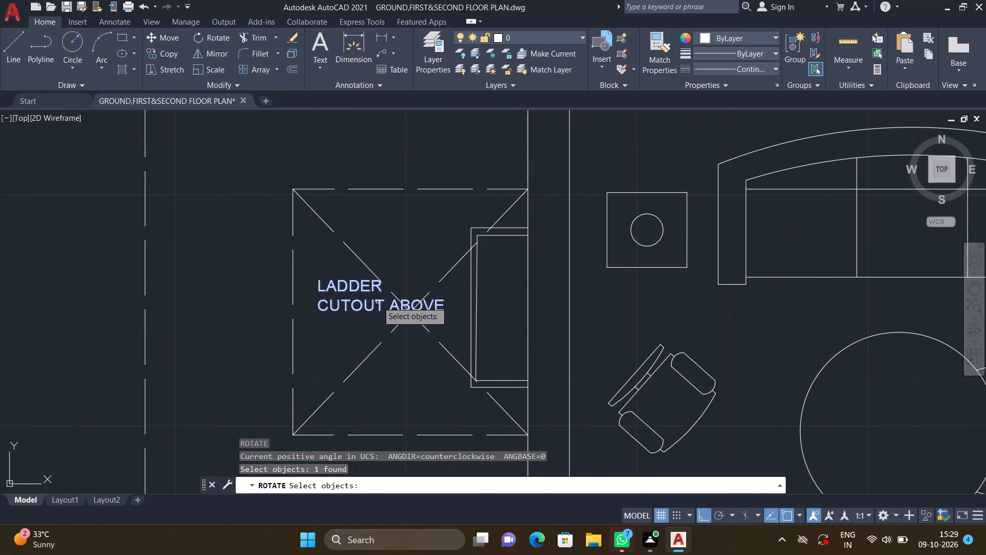
{"action": "key", "text": "F8"}
{"action": "key", "text": "Return"}
{"action": "scroll", "coordinate": [318, 282], "scroll_direction": "up", "scroll_amount": 2}
{"action": "left_click", "coordinate": [317, 274]}
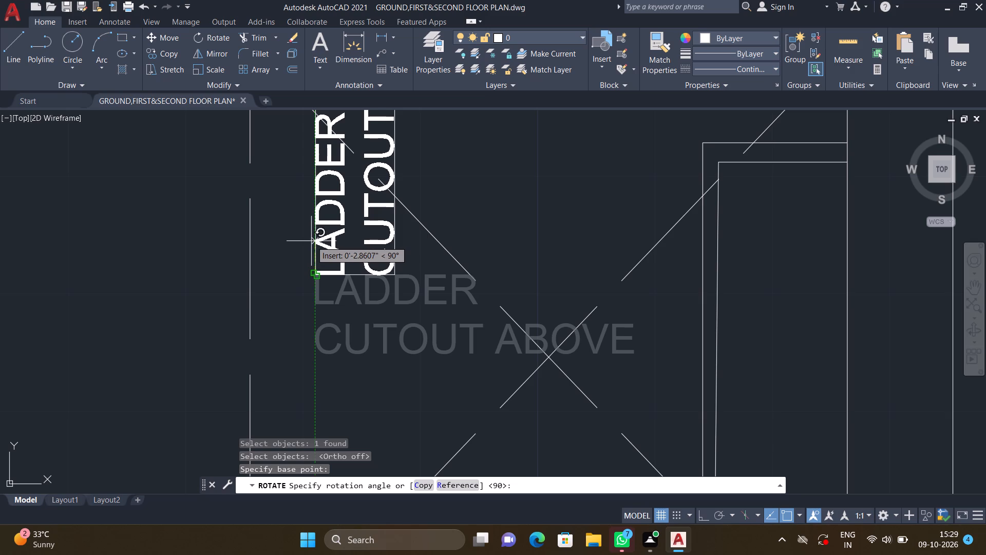
{"action": "key", "text": "F8"}
{"action": "left_click", "coordinate": [311, 241]}
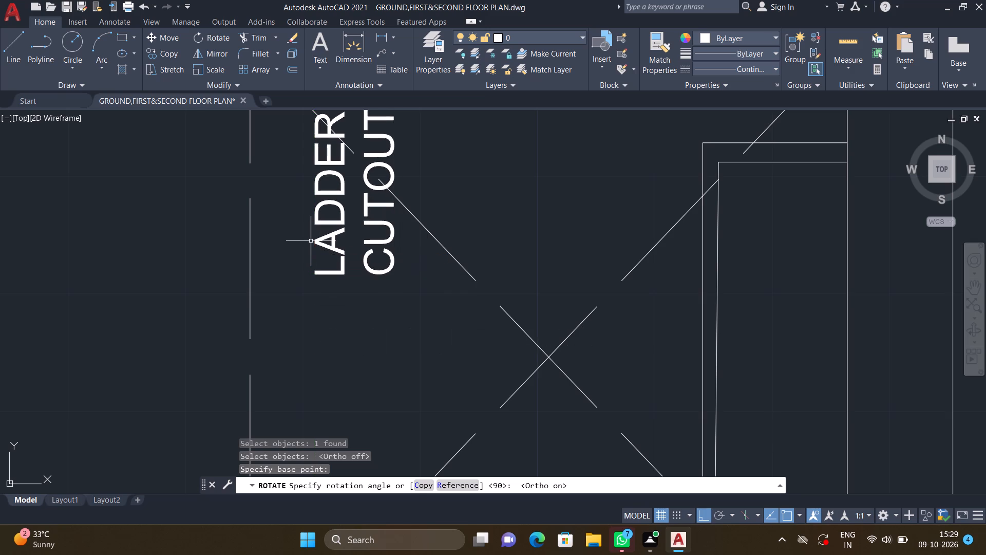
{"action": "scroll", "coordinate": [353, 272], "scroll_direction": "down", "scroll_amount": 2}
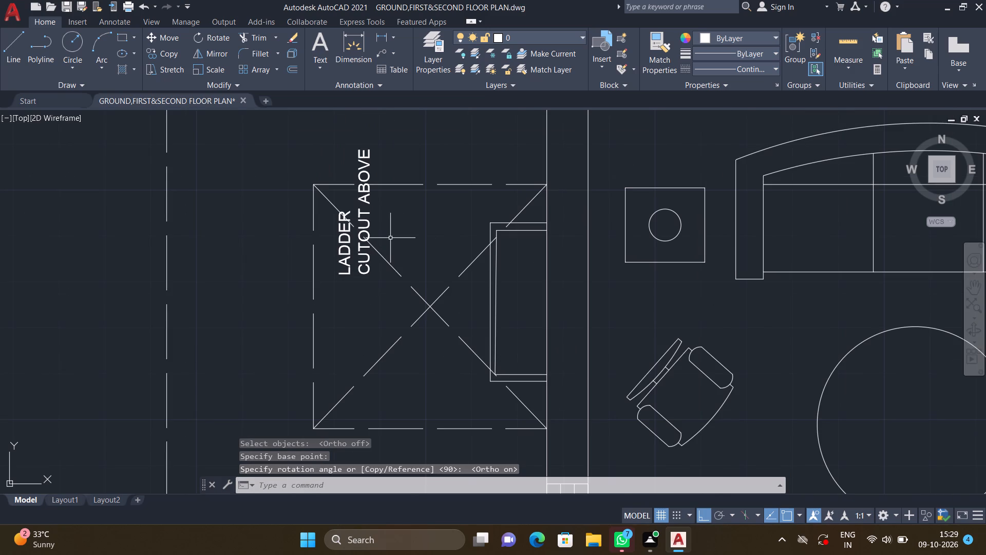
Move the rotated LADDER / CUTOUT ABOVE label about 2' southeast to the middle of its dashed crossed square, with Ortho off.
{"action": "key", "text": "F8"}
{"action": "key", "text": "m"}
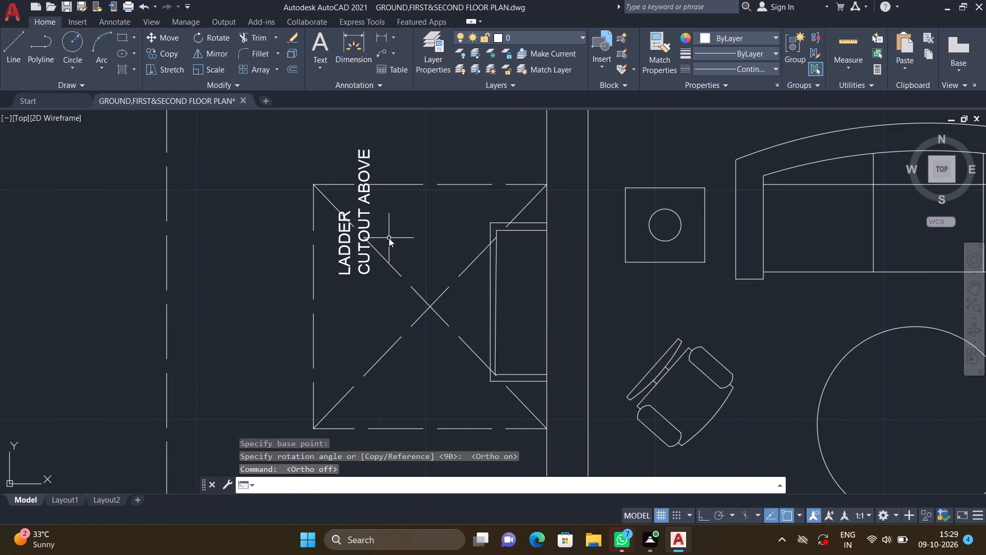
{"action": "key", "text": "Return"}
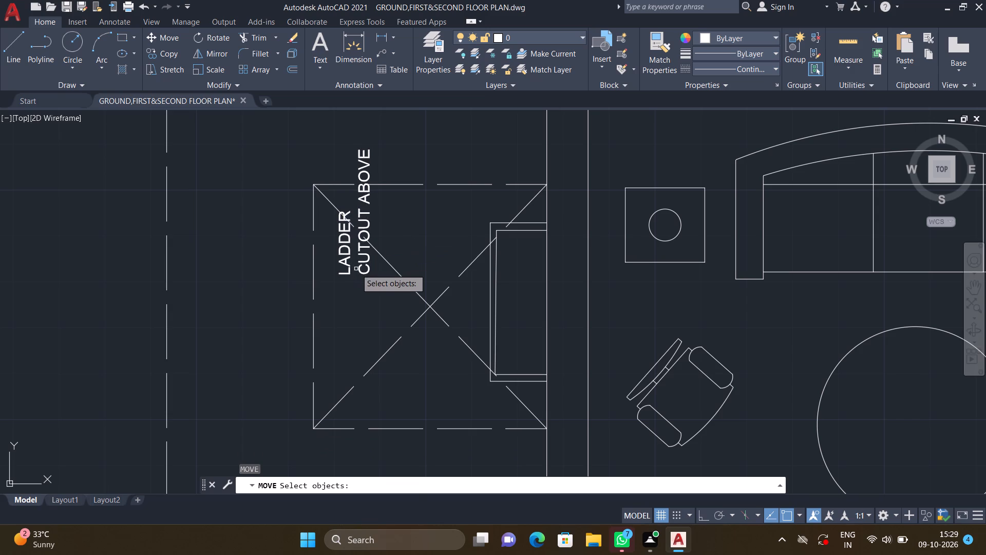
{"action": "left_click", "coordinate": [359, 270]}
{"action": "key", "text": "Return"}
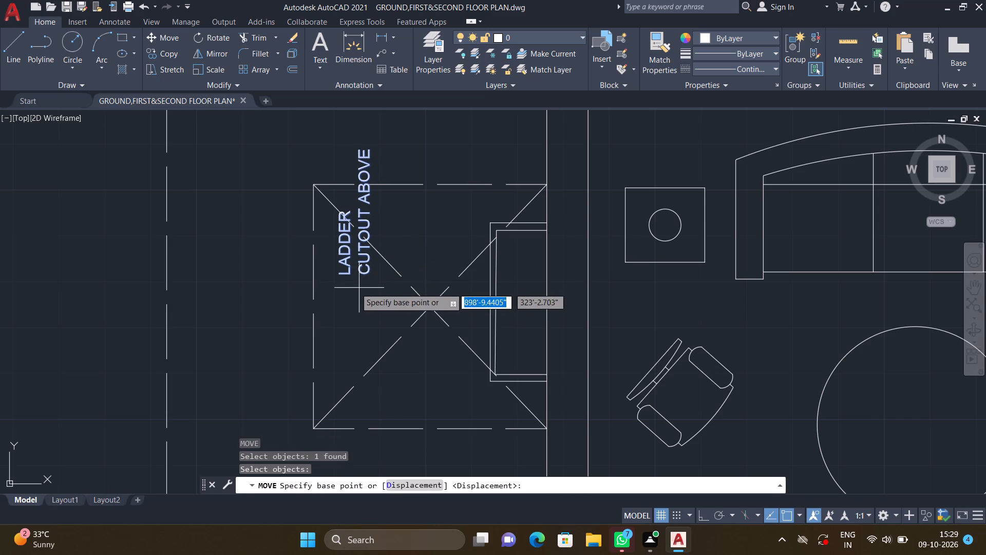
{"action": "scroll", "coordinate": [343, 282], "scroll_direction": "up", "scroll_amount": 1}
{"action": "left_click", "coordinate": [336, 264]}
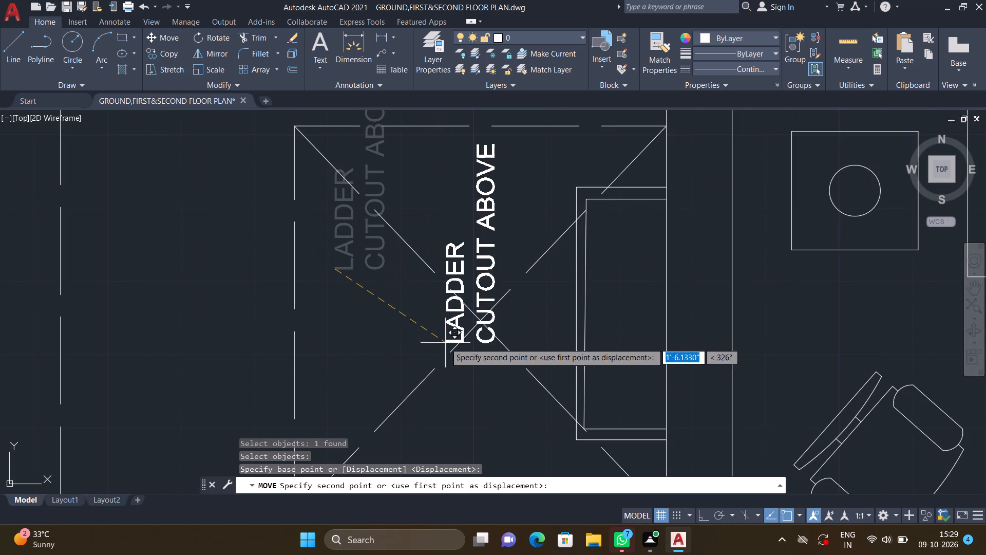
{"action": "scroll", "coordinate": [453, 403], "scroll_direction": "down", "scroll_amount": 1}
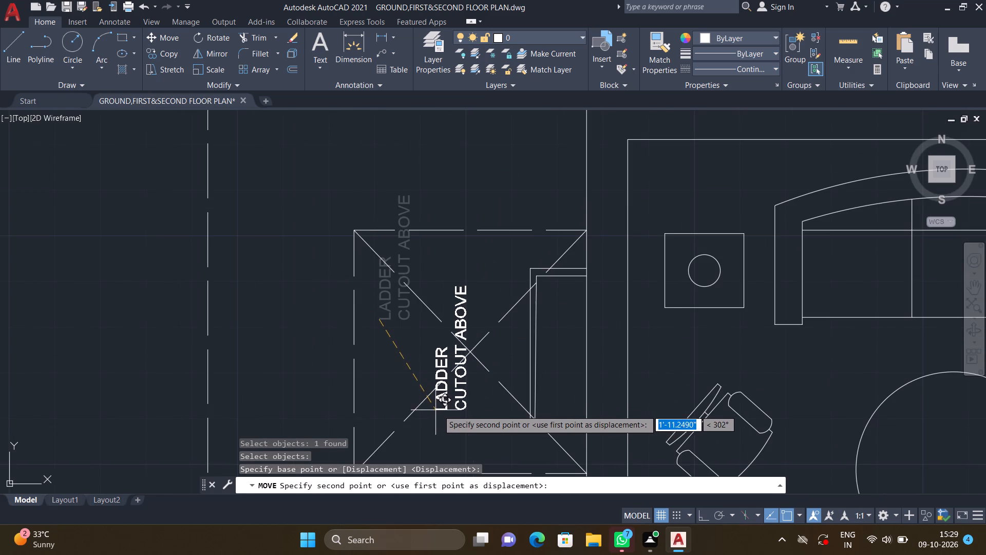
{"action": "left_click", "coordinate": [449, 413]}
{"action": "scroll", "coordinate": [485, 431], "scroll_direction": "down", "scroll_amount": 1}
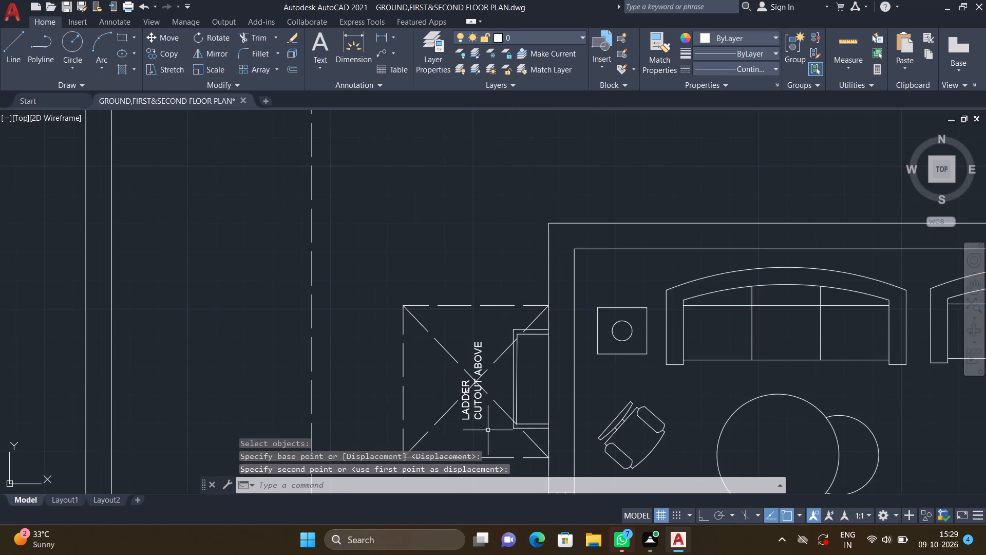
Examine the floor plan around the multipurpose hall, lobby, bedroom and surrounding terrace for areas still needing labels.
{"action": "middle_click_drag", "start_coordinate": [463, 410], "coordinate": [382, 297]}
{"action": "scroll", "coordinate": [384, 299], "scroll_direction": "down", "scroll_amount": 1}
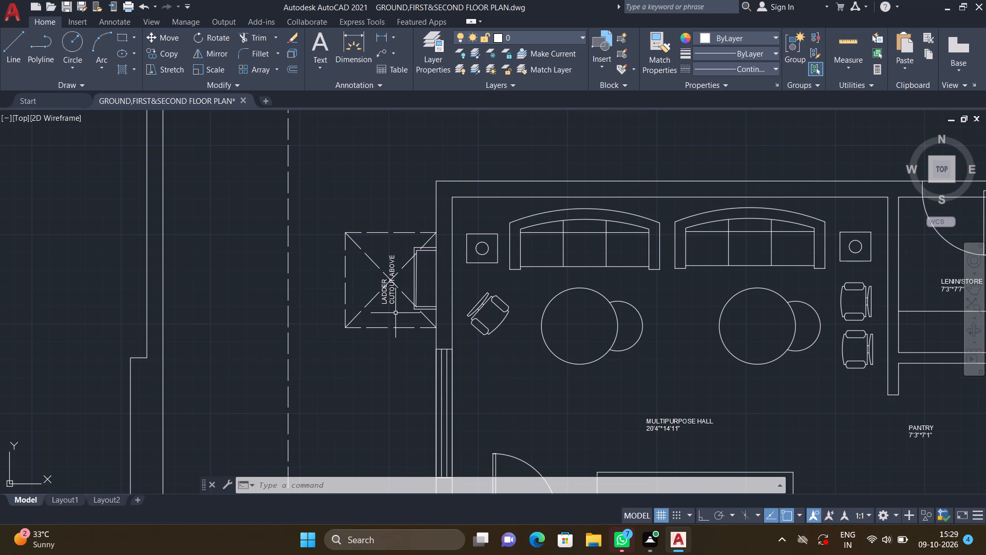
{"action": "scroll", "coordinate": [399, 311], "scroll_direction": "down", "scroll_amount": 4}
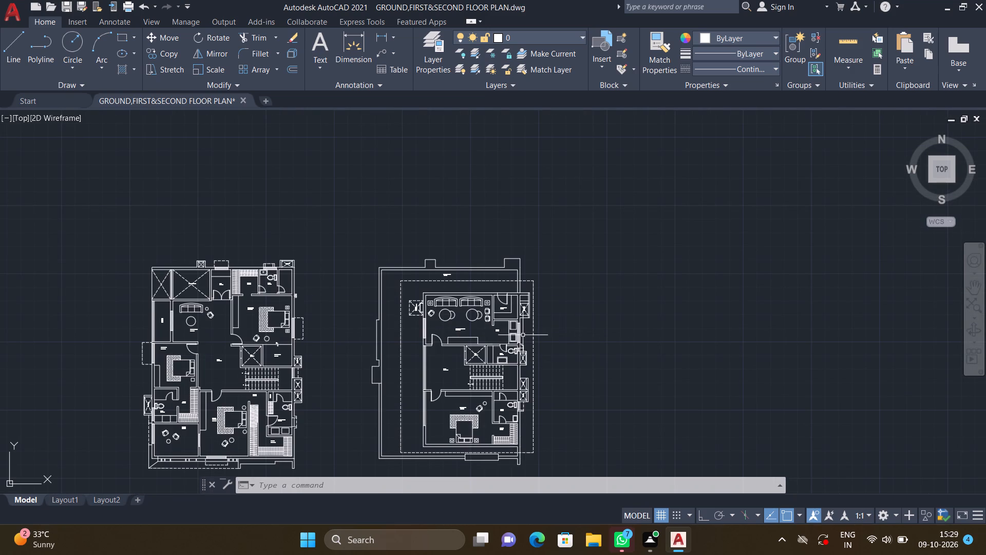
{"action": "scroll", "coordinate": [452, 274], "scroll_direction": "up", "scroll_amount": 3}
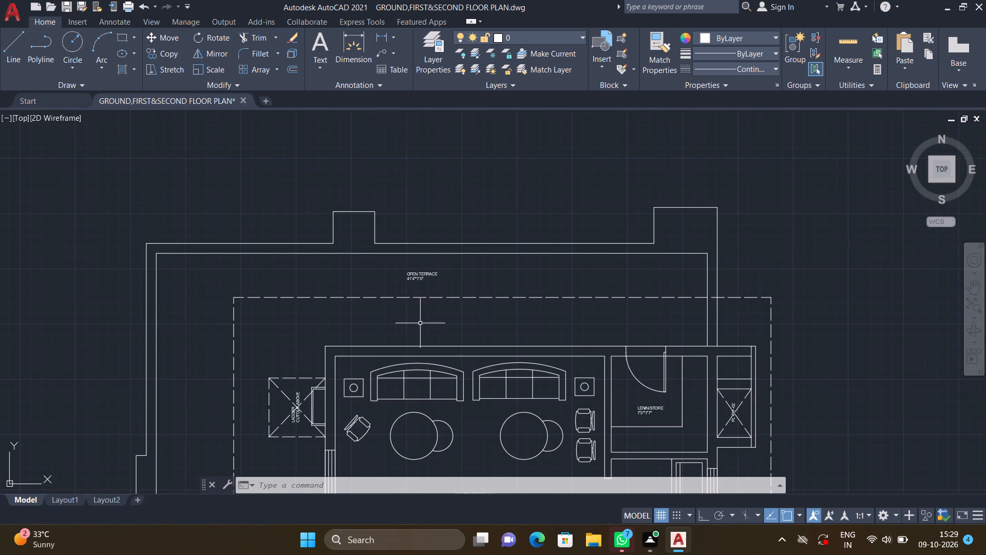
{"action": "scroll", "coordinate": [416, 327], "scroll_direction": "down", "scroll_amount": 1}
{"action": "middle_click_drag", "start_coordinate": [334, 353], "coordinate": [388, 203]}
{"action": "middle_click_drag", "start_coordinate": [352, 280], "coordinate": [404, 203]}
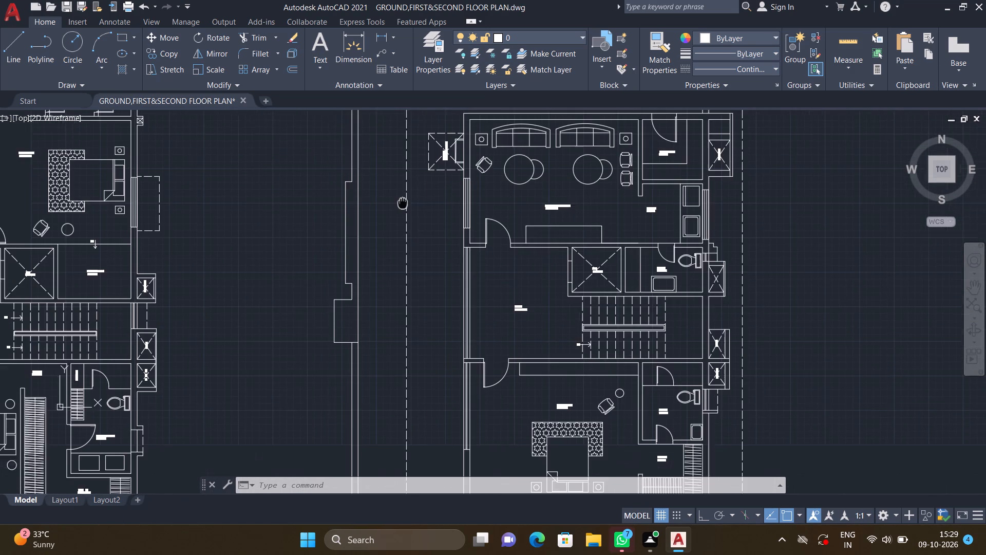
{"action": "middle_click_drag", "start_coordinate": [404, 203], "coordinate": [405, 205]}
{"action": "middle_click_drag", "start_coordinate": [389, 364], "coordinate": [425, 296]}
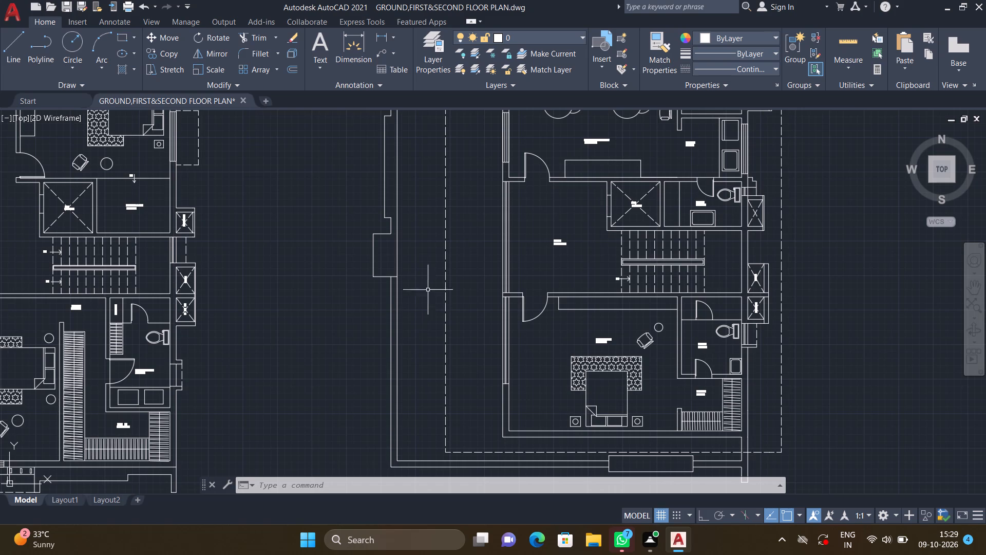
{"action": "middle_click_drag", "start_coordinate": [432, 266], "coordinate": [429, 406]}
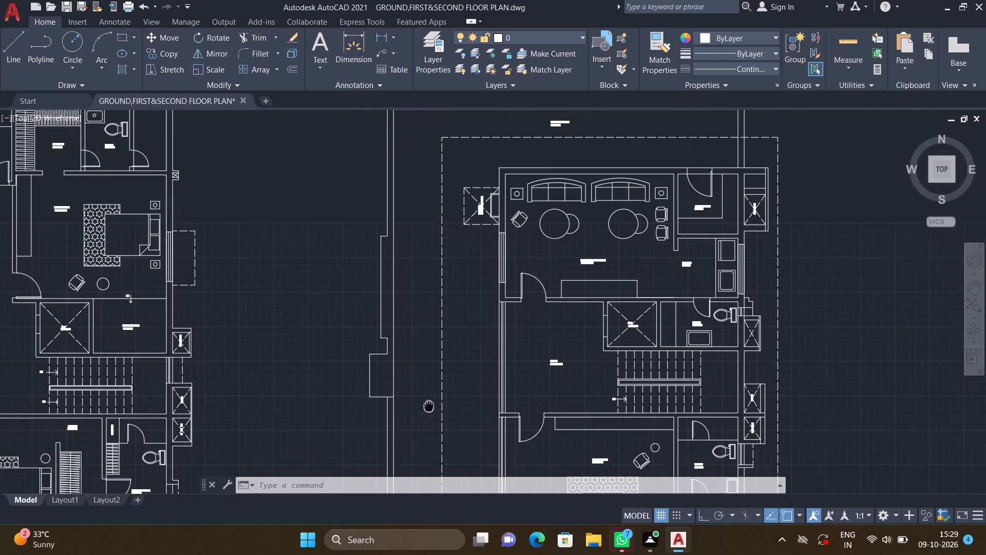
Add a two-line multiline text label reading OPEN TERRACE / 12'9"*50'0" in the terrace strip west of the hall and lobby, saving the text.
{"action": "key", "text": "m"}
{"action": "key", "text": "t"}
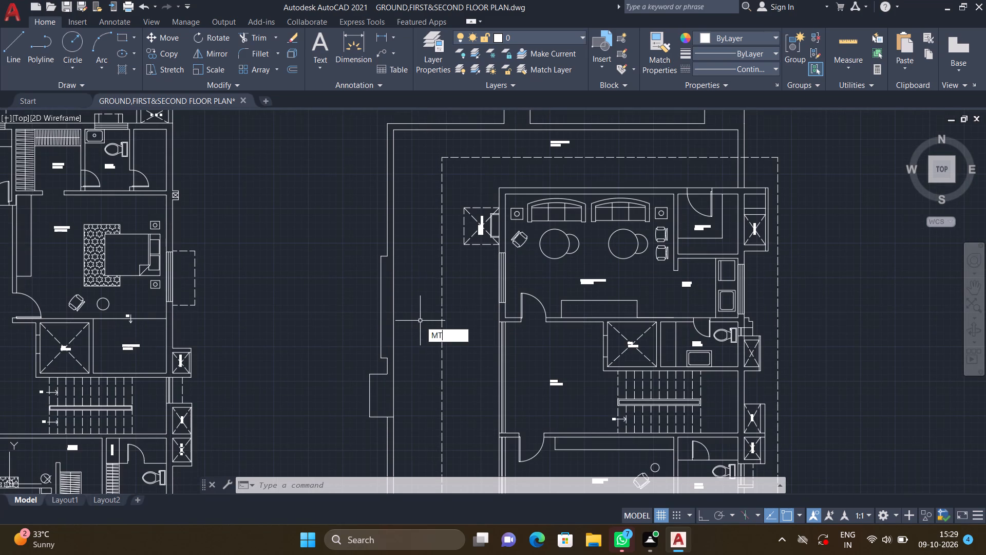
{"action": "key", "text": "Return"}
{"action": "scroll", "coordinate": [392, 329], "scroll_direction": "up", "scroll_amount": 2}
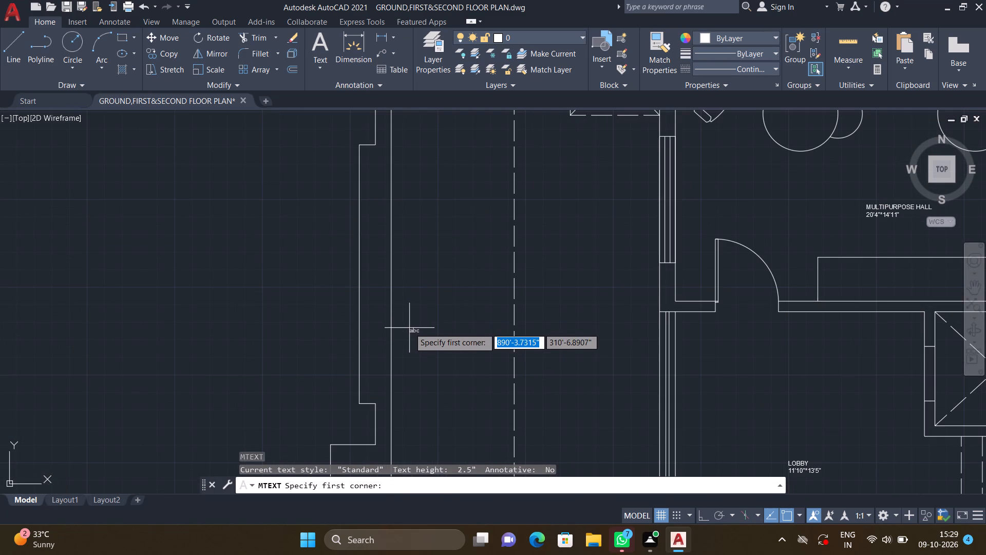
{"action": "scroll", "coordinate": [409, 329], "scroll_direction": "up", "scroll_amount": 3}
{"action": "left_click", "coordinate": [393, 341]}
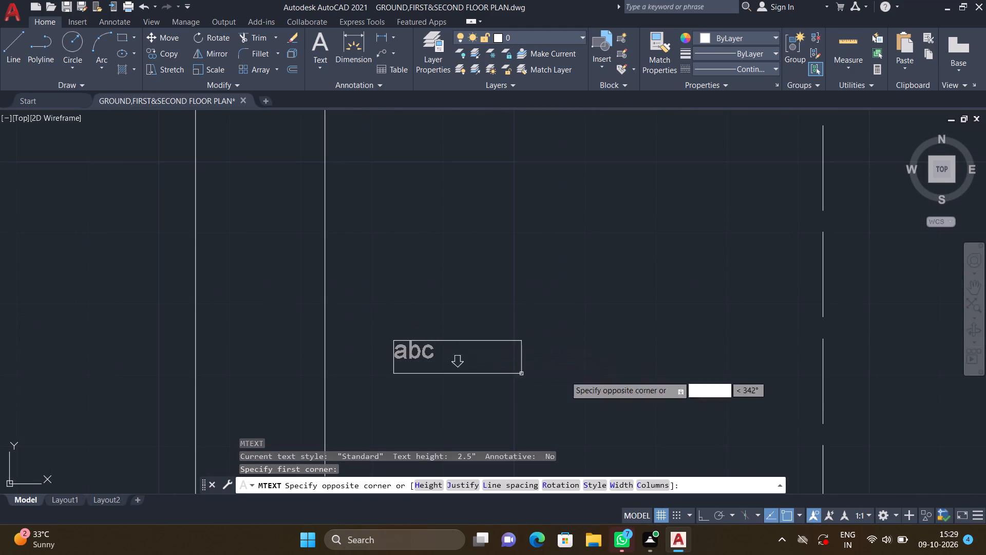
{"action": "left_click", "coordinate": [756, 389]}
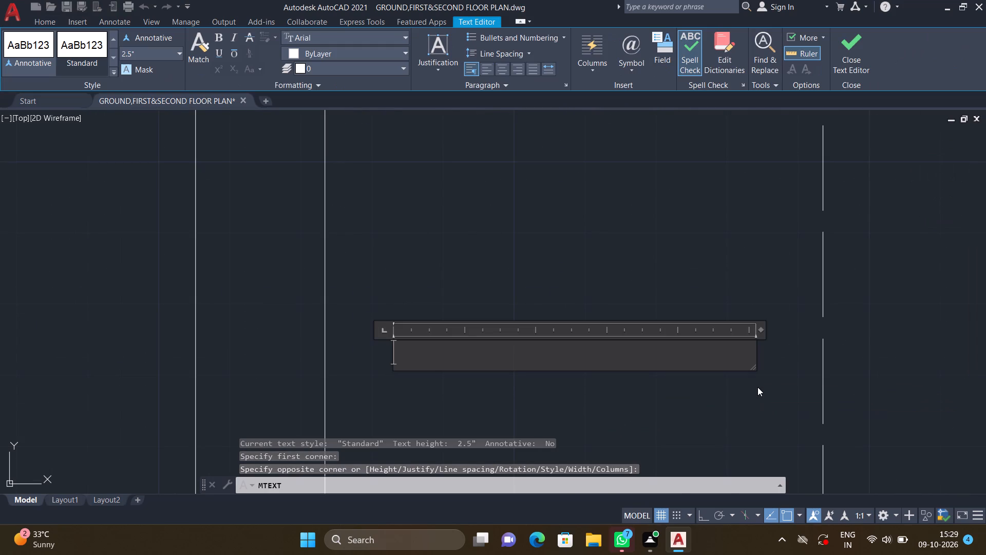
{"action": "type", "text": "OPEN"}
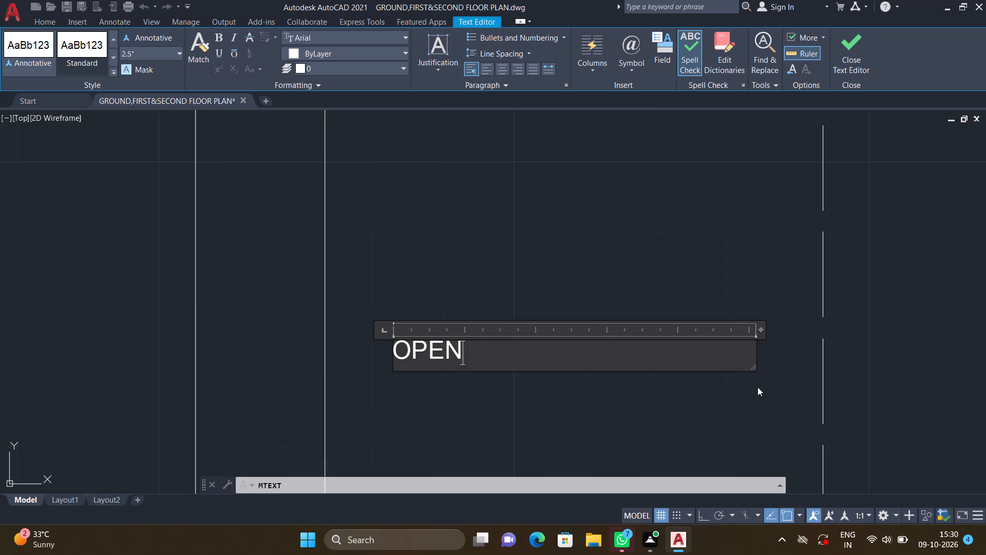
{"action": "key", "text": "space"}
{"action": "type", "text": "TERR"}
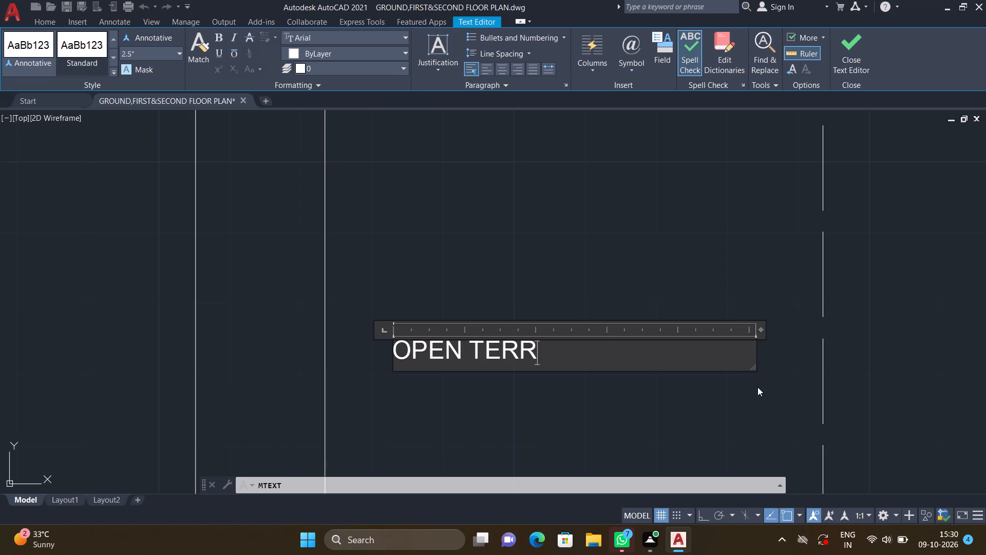
{"action": "key", "text": "a"}
{"action": "type", "text": "CE"}
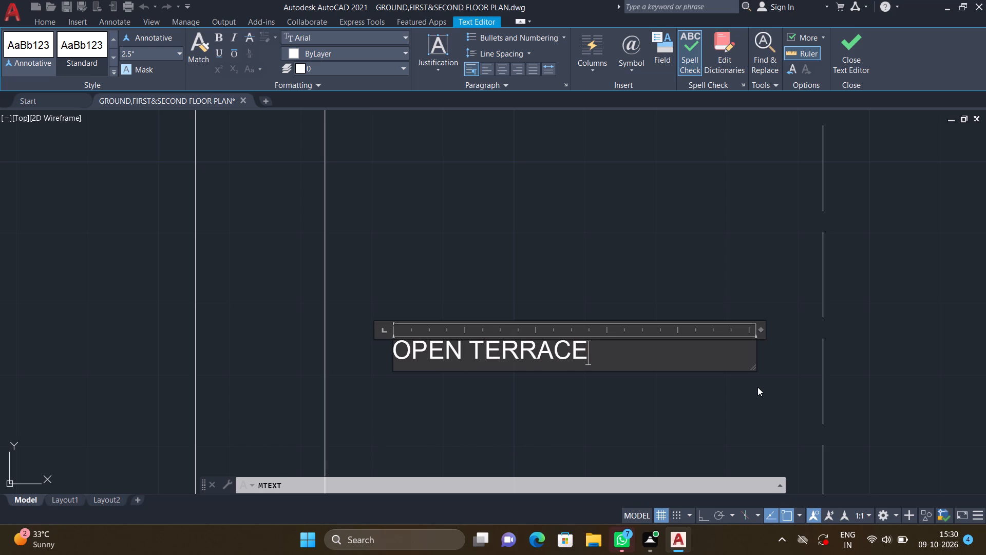
{"action": "key", "text": "Return"}
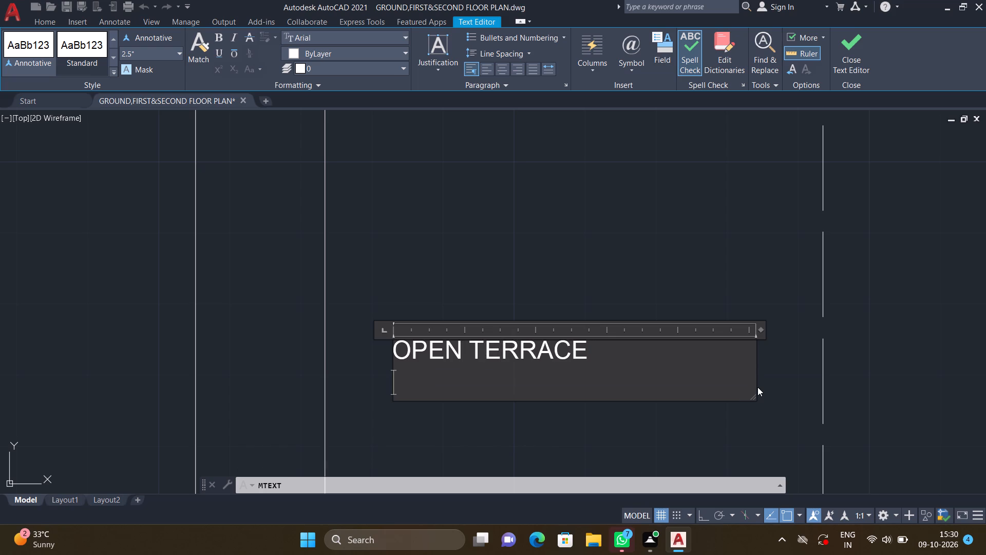
{"action": "type", "text": "12'"}
{"action": "type", "text": "9\""}
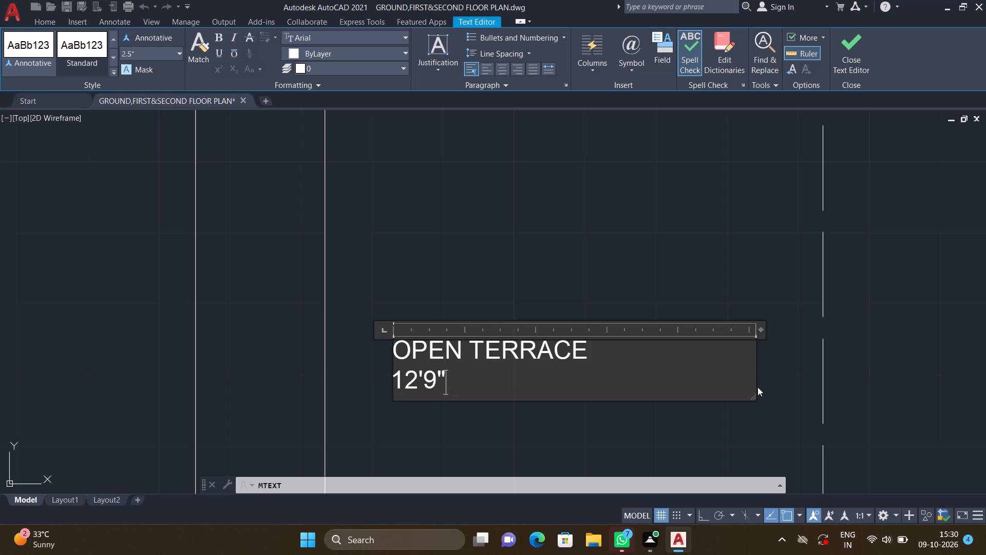
{"action": "key", "text": "asterisk"}
{"action": "type", "text": "50'"}
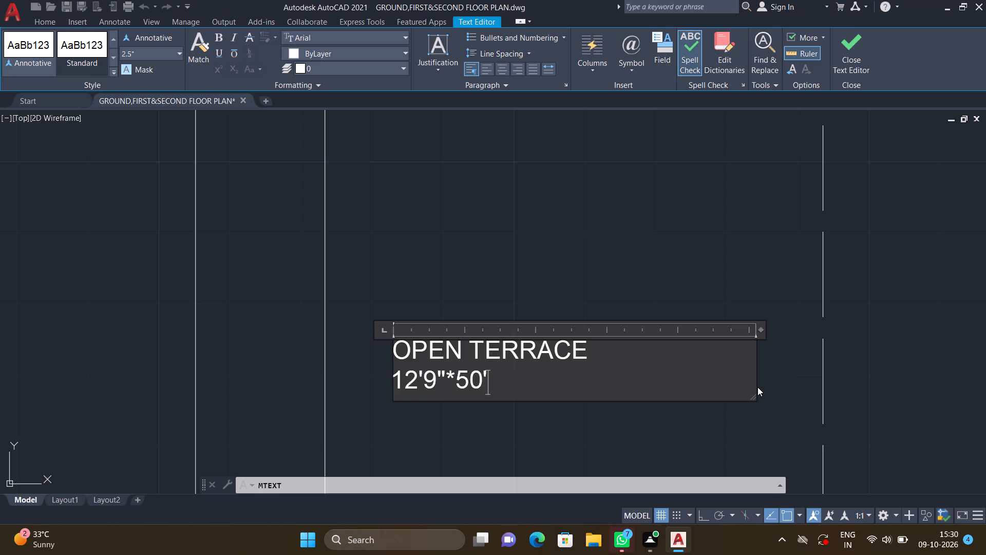
{"action": "type", "text": "0\""}
{"action": "key", "text": "Return"}
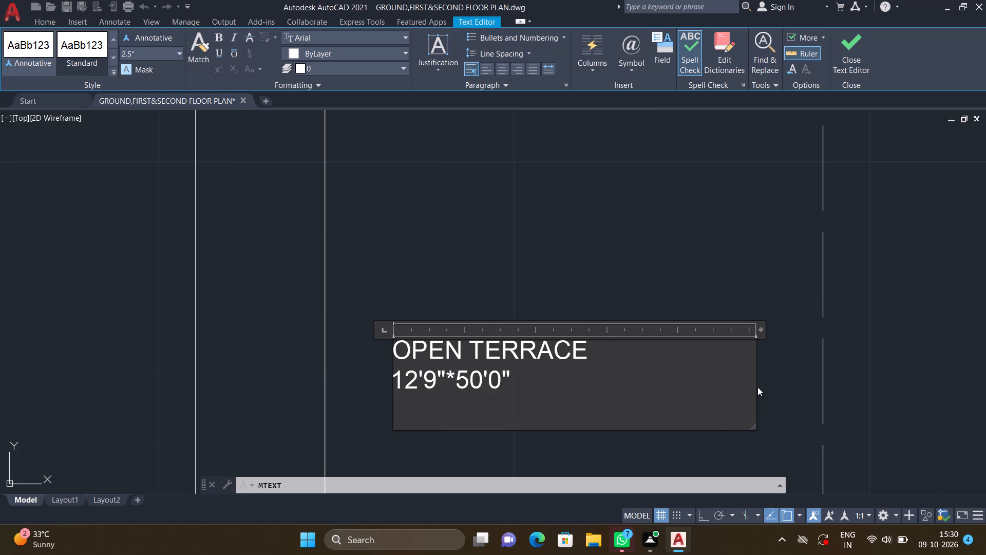
{"action": "key", "text": "Escape"}
{"action": "key", "text": "grave"}
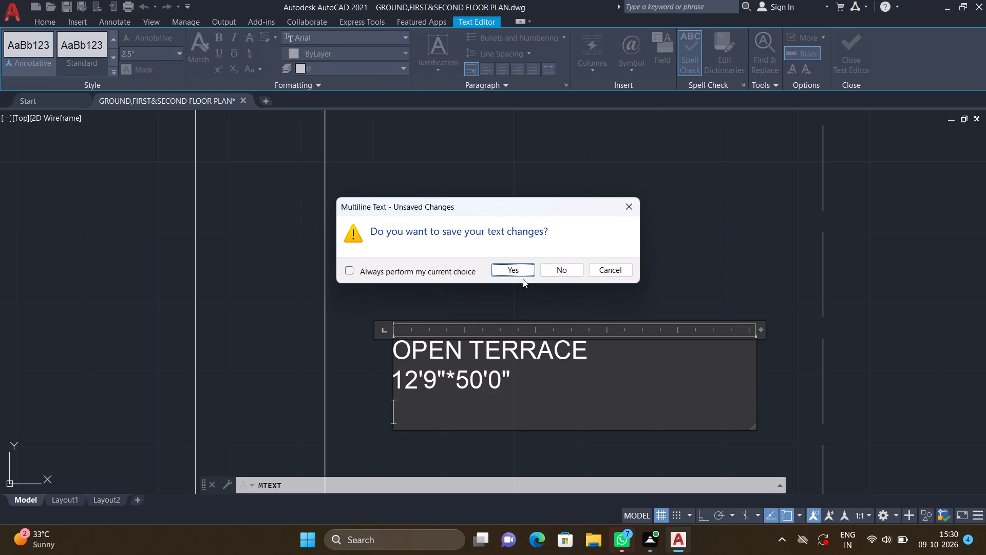
{"action": "left_click", "coordinate": [503, 258]}
{"action": "left_click", "coordinate": [504, 266]}
{"action": "scroll", "coordinate": [606, 322], "scroll_direction": "down", "scroll_amount": 2}
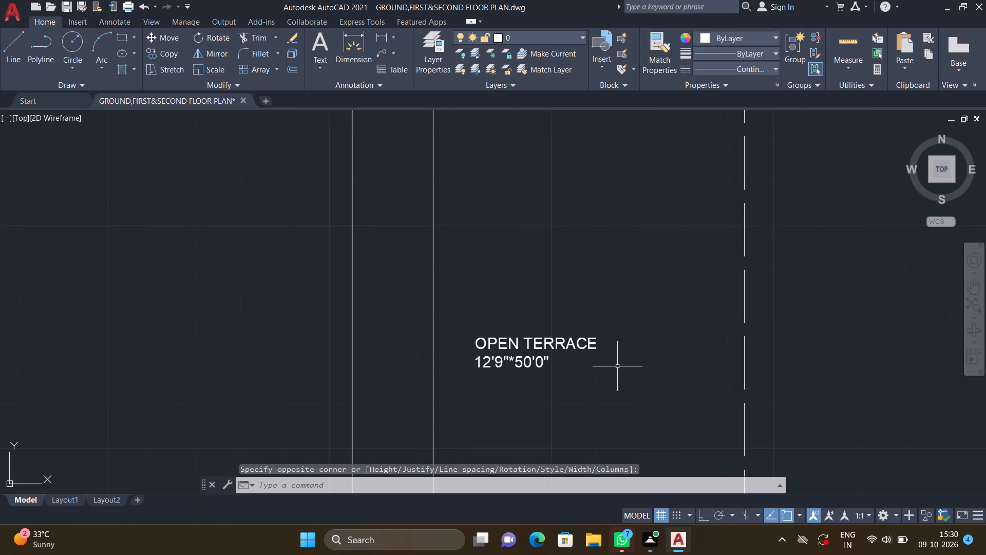
Move the OPEN TERRACE 12'9"*50'0" label southeast to the middle of the west terrace strip, between the parapet and the dashed line.
{"action": "middle_click_drag", "start_coordinate": [595, 341], "coordinate": [587, 330]}
{"action": "key", "text": "m"}
{"action": "key", "text": "Return"}
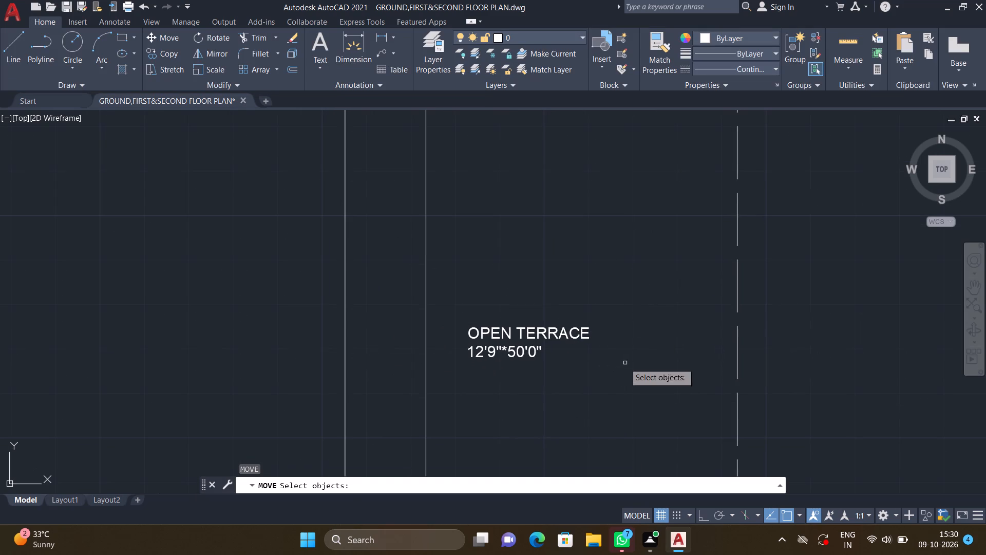
{"action": "left_click", "coordinate": [576, 335]}
{"action": "key", "text": "Return"}
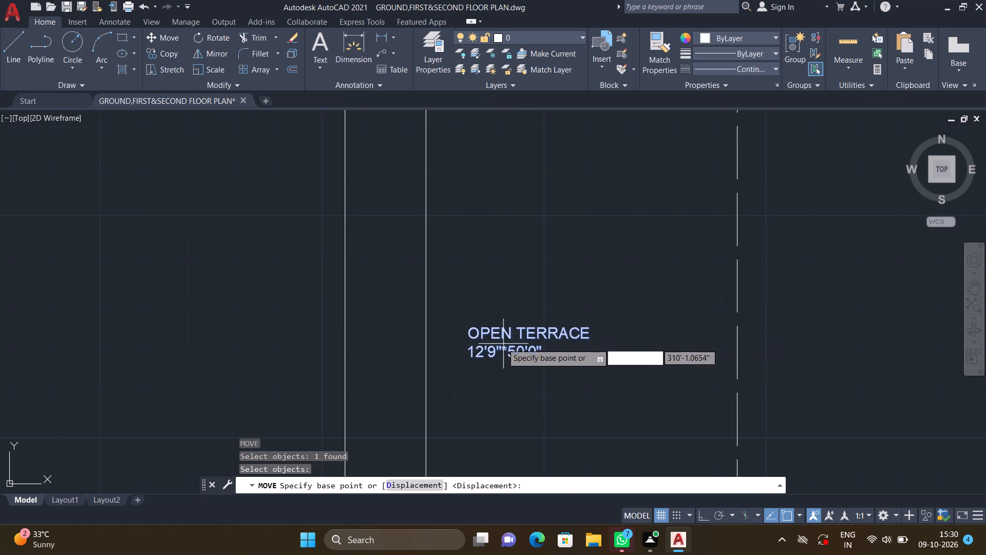
{"action": "scroll", "coordinate": [466, 328], "scroll_direction": "up", "scroll_amount": 2}
{"action": "left_click", "coordinate": [473, 326]}
{"action": "scroll", "coordinate": [500, 345], "scroll_direction": "down", "scroll_amount": 3}
{"action": "middle_click_drag", "start_coordinate": [529, 362], "coordinate": [474, 260]}
{"action": "left_click", "coordinate": [481, 288]}
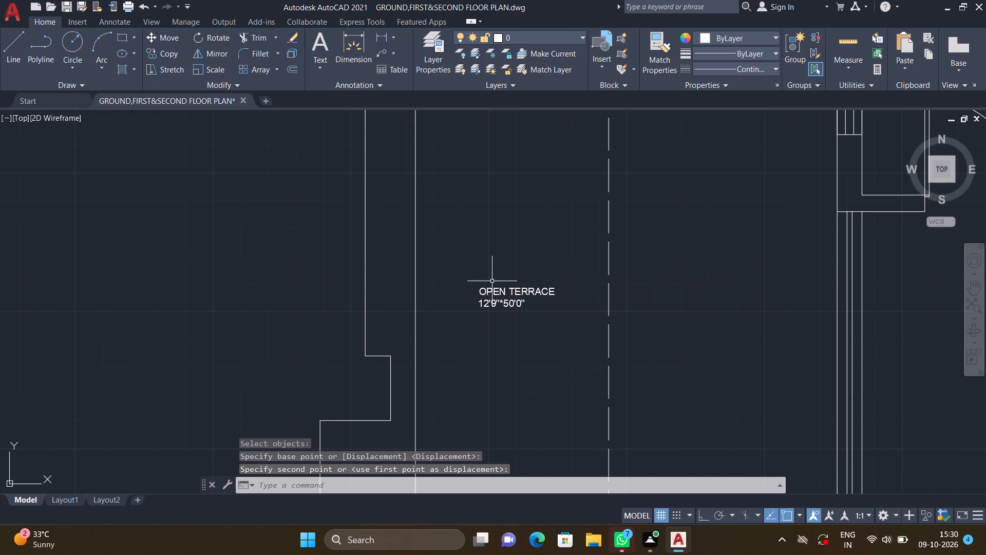
Trim the line crossing the upper door opening inside the 7'3"*9'4" toilet beside BEDROOM-04.
{"action": "scroll", "coordinate": [492, 251], "scroll_direction": "down", "scroll_amount": 3}
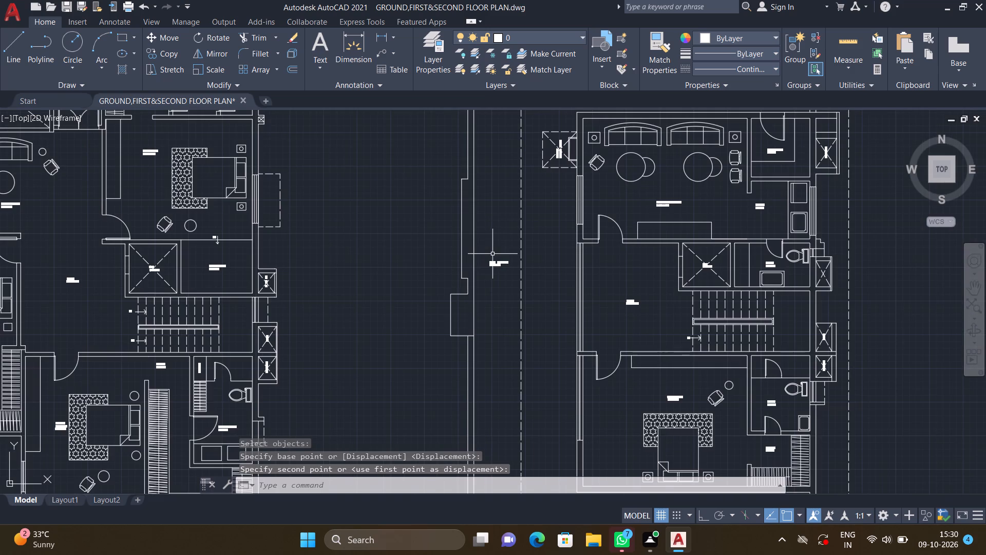
{"action": "scroll", "coordinate": [508, 275], "scroll_direction": "down", "scroll_amount": 2}
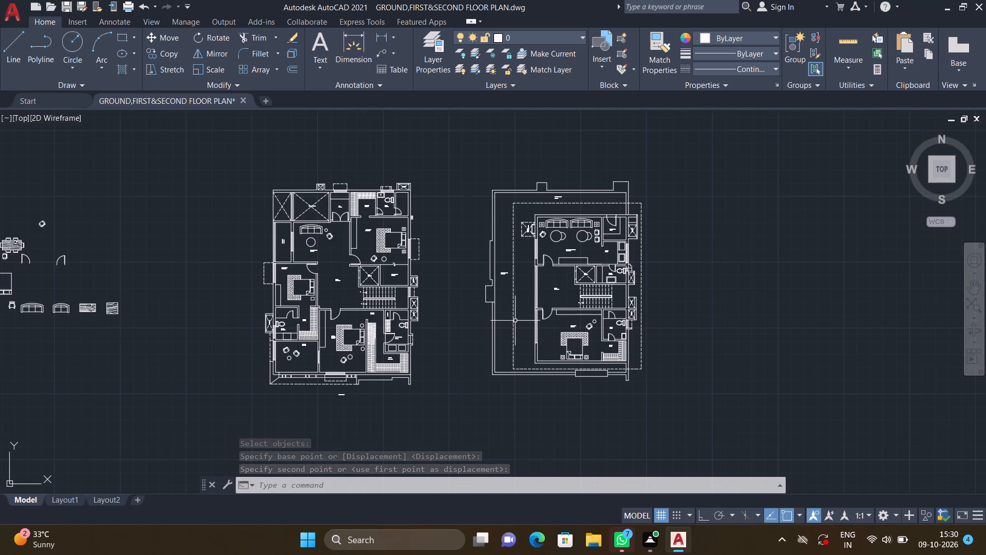
{"action": "middle_click_drag", "start_coordinate": [505, 317], "coordinate": [466, 309]}
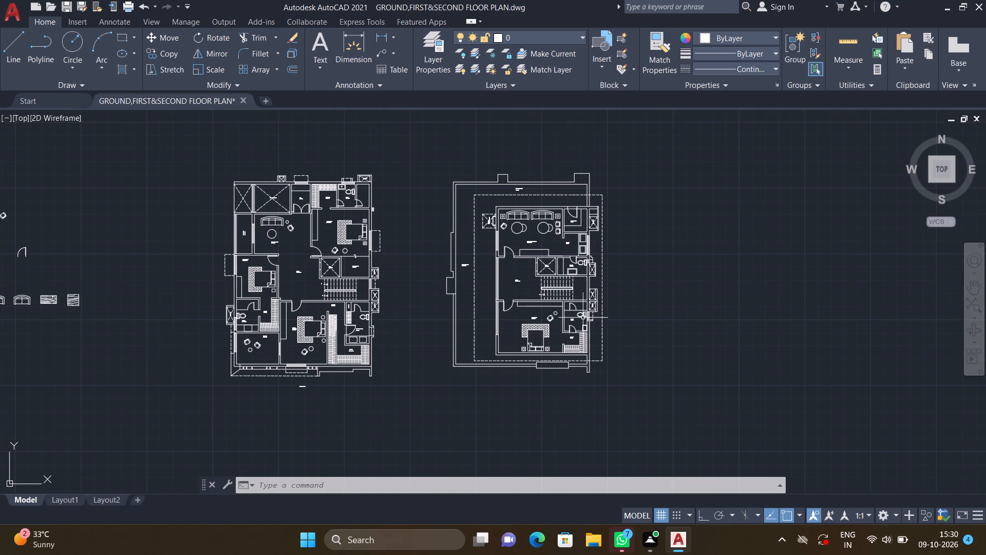
{"action": "scroll", "coordinate": [569, 322], "scroll_direction": "up", "scroll_amount": 1}
{"action": "middle_click_drag", "start_coordinate": [573, 339], "coordinate": [543, 335]}
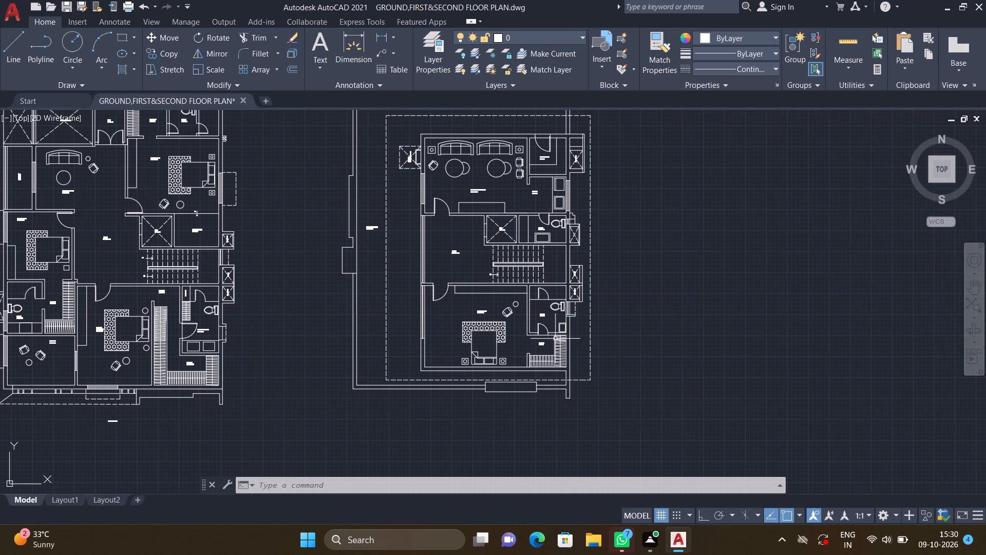
{"action": "scroll", "coordinate": [550, 308], "scroll_direction": "up", "scroll_amount": 2}
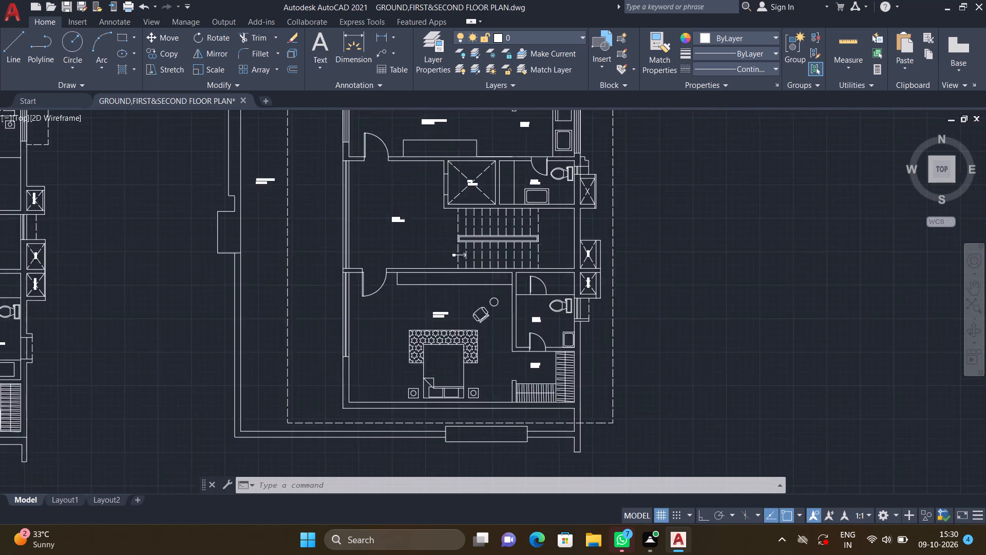
{"action": "scroll", "coordinate": [550, 308], "scroll_direction": "up", "scroll_amount": 1}
{"action": "key", "text": "t"}
{"action": "key", "text": "r"}
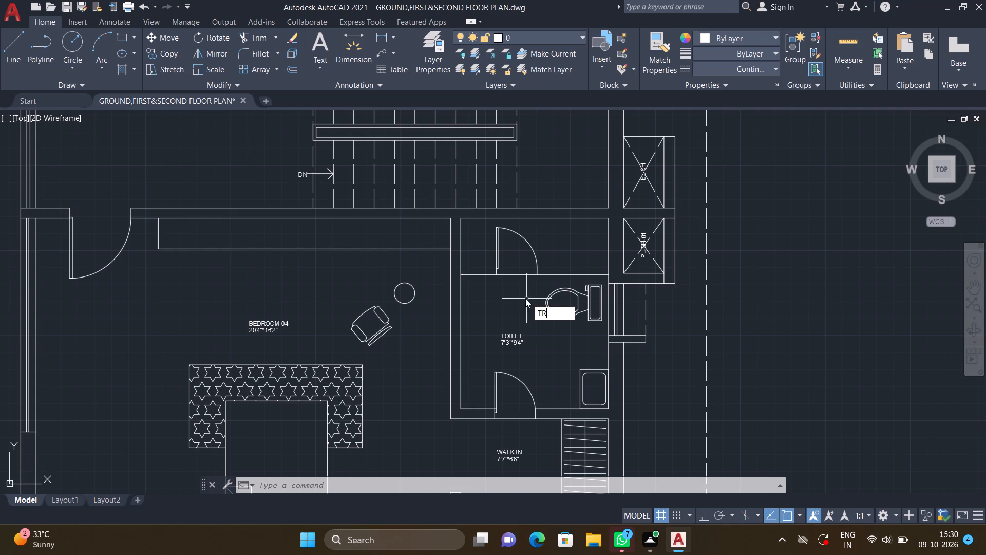
{"action": "key", "text": "Return"}
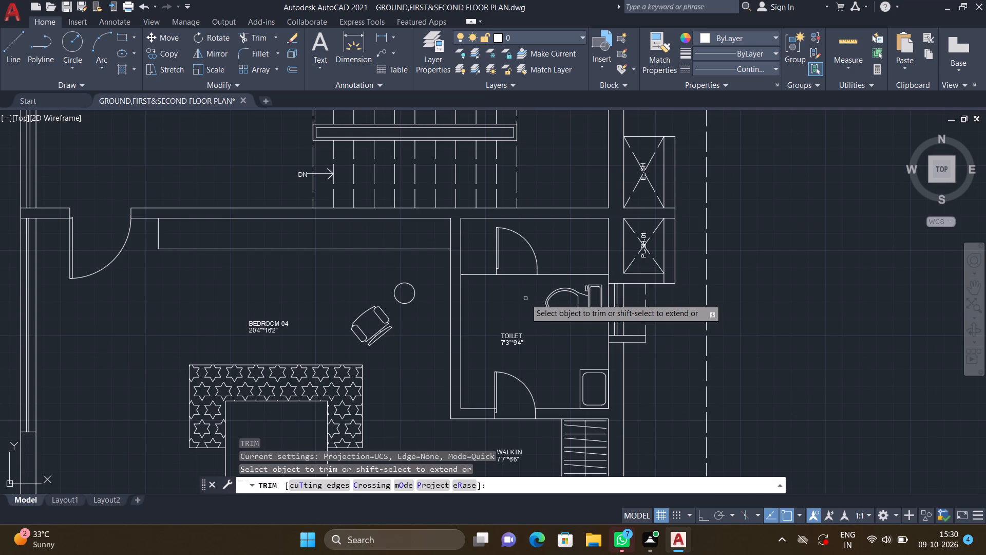
{"action": "left_click", "coordinate": [511, 274]}
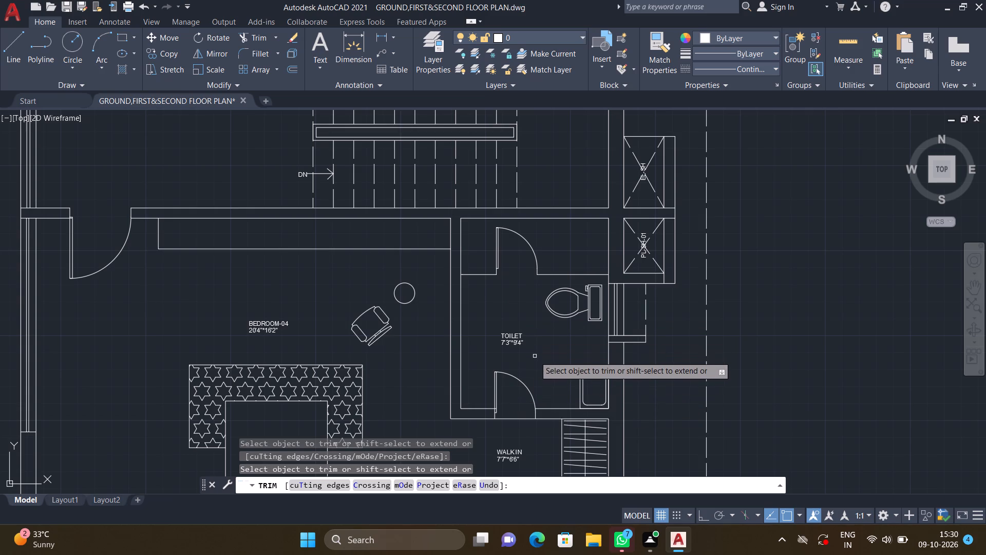
{"action": "key", "text": "Return"}
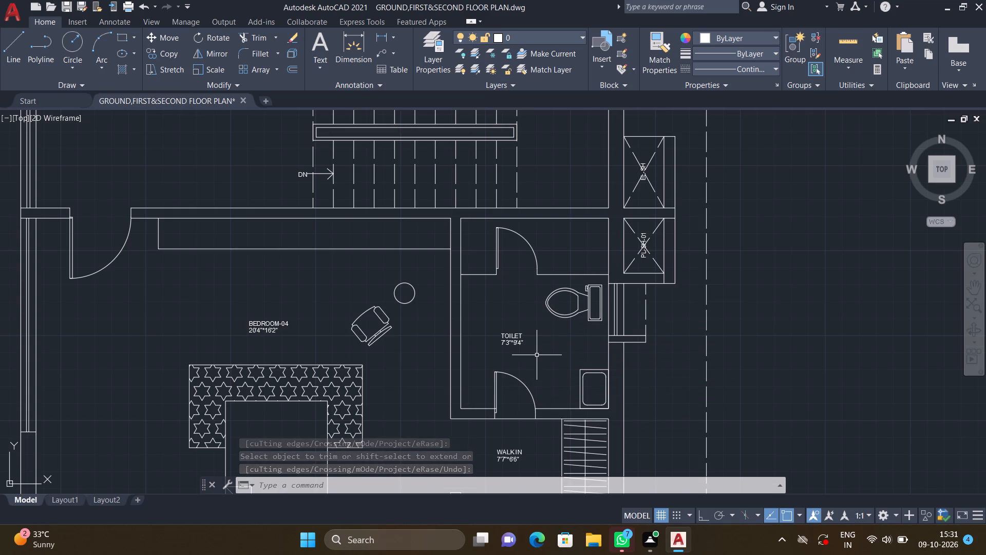
Examine the second floor's east side, from the BEDROOM-04 toilet and shafts up to the pantry, for missing details.
{"action": "scroll", "coordinate": [547, 351], "scroll_direction": "down", "scroll_amount": 3}
{"action": "middle_click_drag", "start_coordinate": [591, 316], "coordinate": [537, 333]}
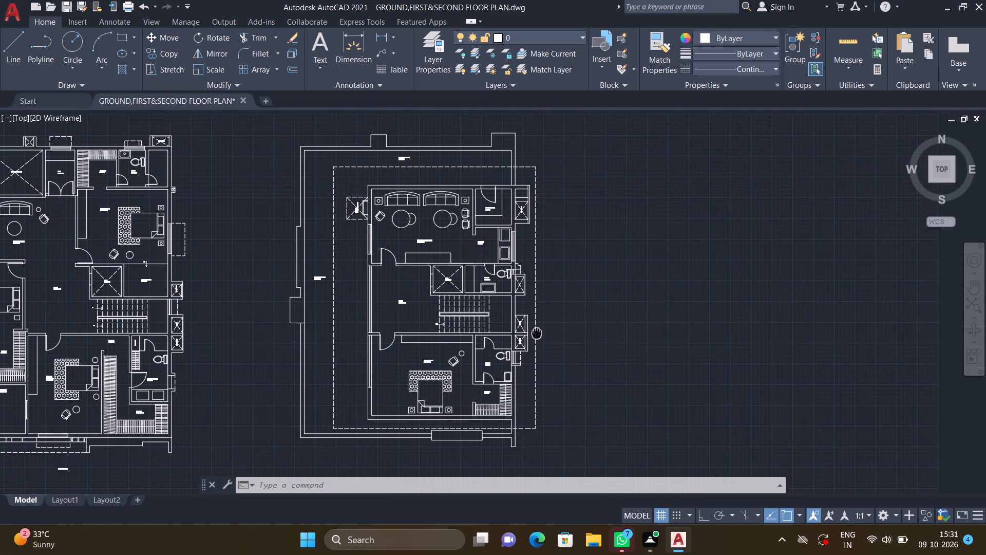
{"action": "scroll", "coordinate": [522, 362], "scroll_direction": "up", "scroll_amount": 3}
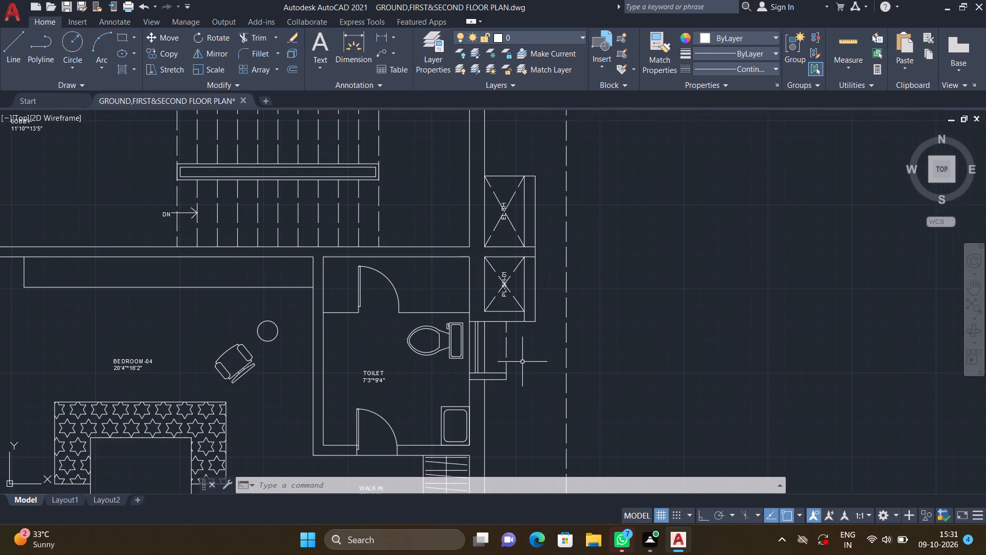
{"action": "scroll", "coordinate": [496, 258], "scroll_direction": "down", "scroll_amount": 1}
{"action": "middle_click_drag", "start_coordinate": [491, 226], "coordinate": [486, 328]}
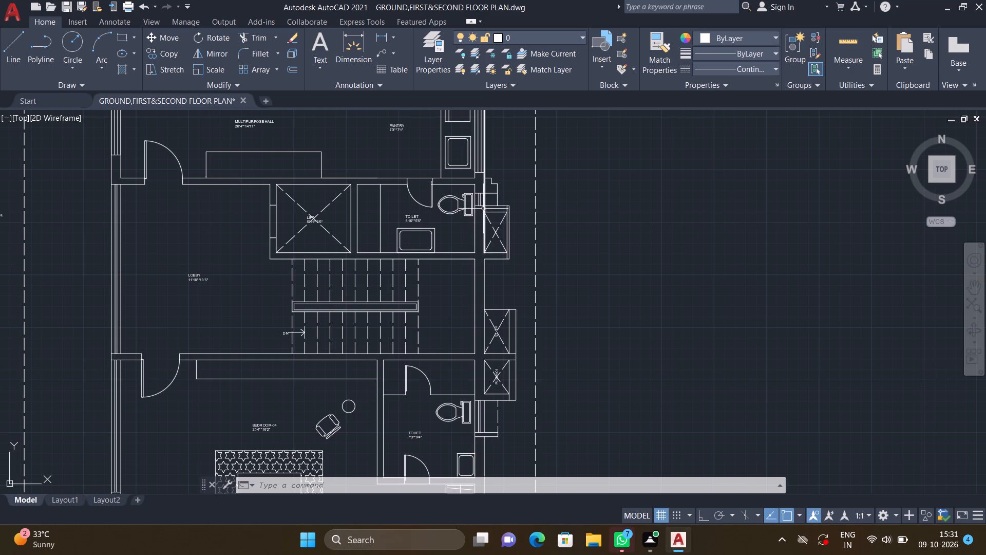
{"action": "middle_click_drag", "start_coordinate": [482, 207], "coordinate": [481, 257]}
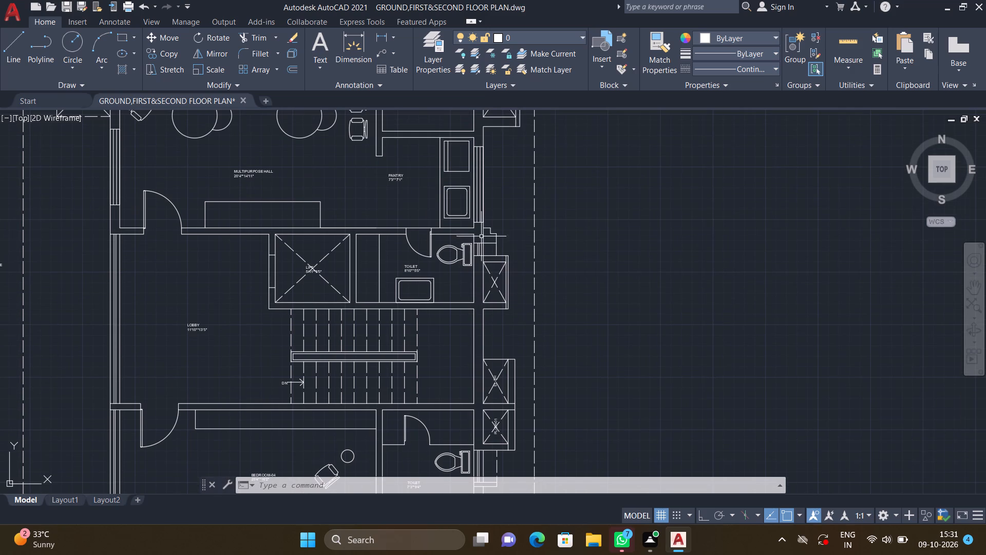
{"action": "middle_click_drag", "start_coordinate": [488, 192], "coordinate": [487, 229]}
{"action": "scroll", "coordinate": [487, 203], "scroll_direction": "down", "scroll_amount": 1}
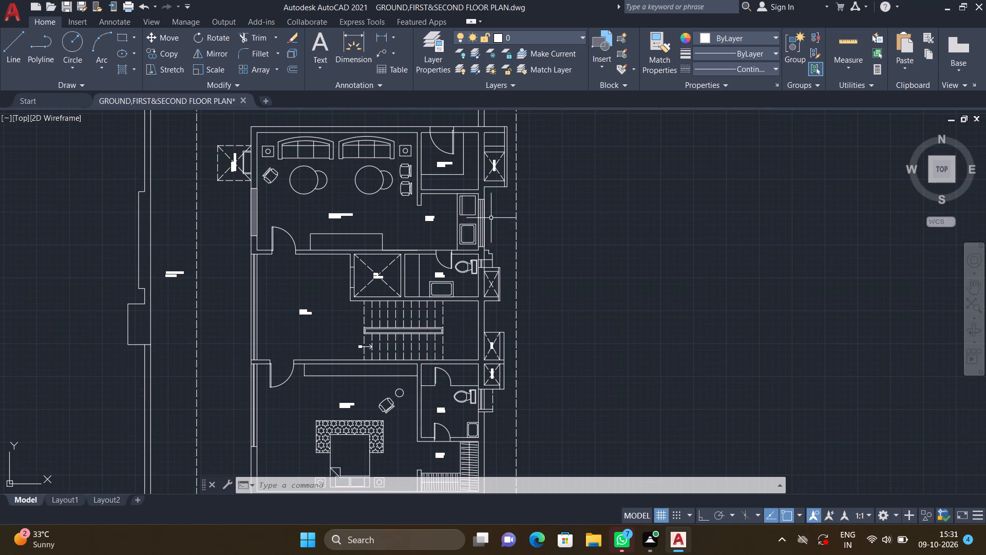
{"action": "scroll", "coordinate": [490, 212], "scroll_direction": "down", "scroll_amount": 1}
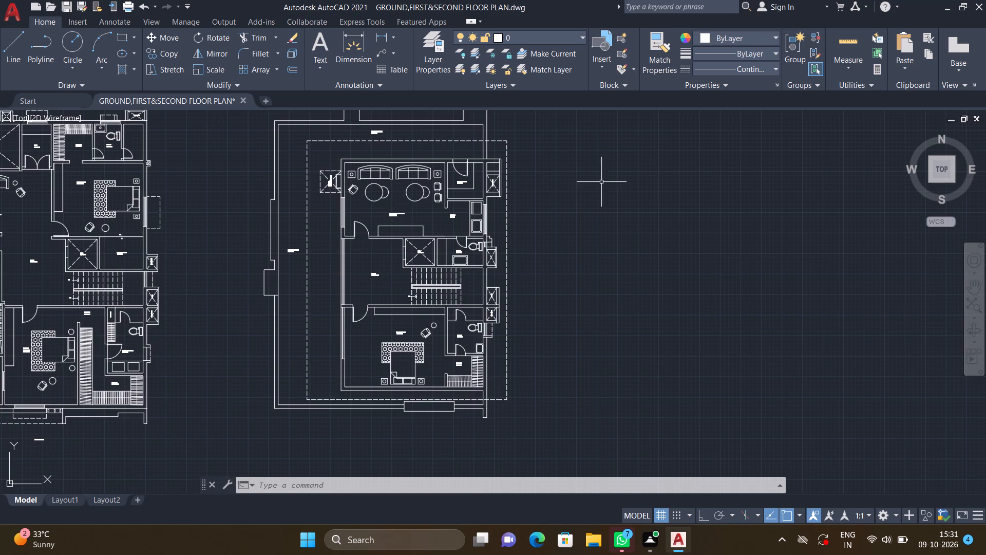
With Ortho on, draw a three-sided ACAD_ISO02W100 dashed outline outside the pantry window, about 2'-11" deep and 6'-4" long.
{"action": "left_click", "coordinate": [732, 68]}
{"action": "left_click", "coordinate": [731, 114]}
{"action": "key", "text": "F8"}
{"action": "key", "text": "l"}
{"action": "key", "text": "Return"}
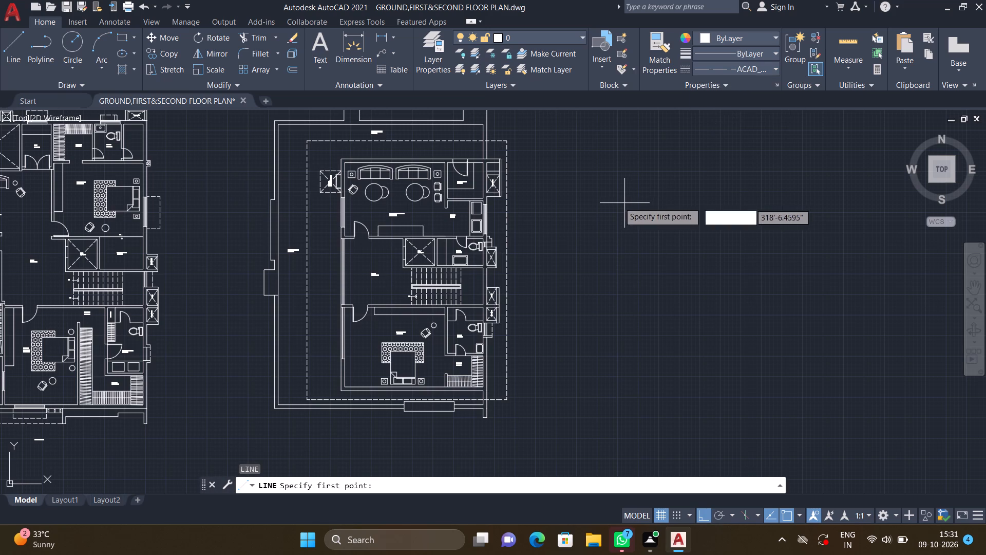
{"action": "scroll", "coordinate": [495, 212], "scroll_direction": "up", "scroll_amount": 2}
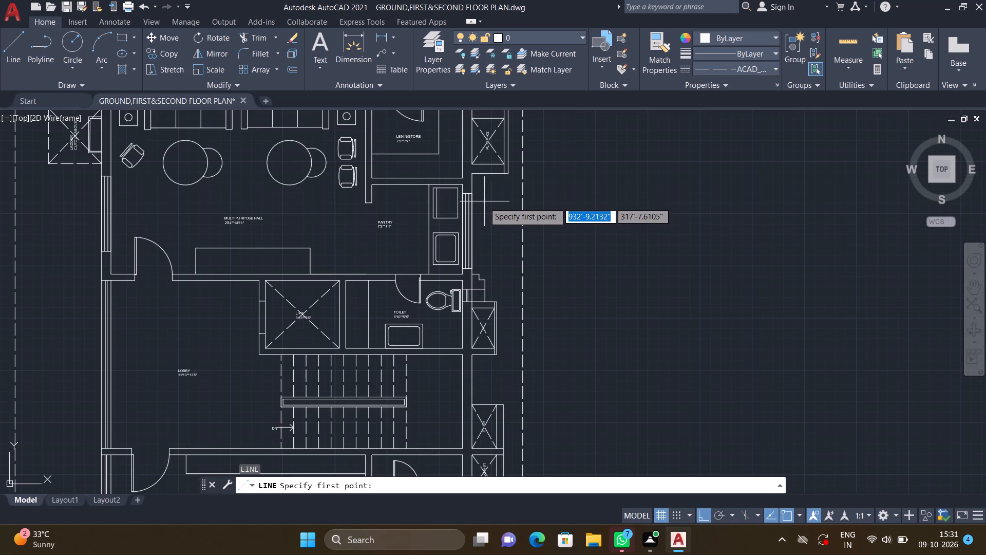
{"action": "scroll", "coordinate": [479, 203], "scroll_direction": "up", "scroll_amount": 2}
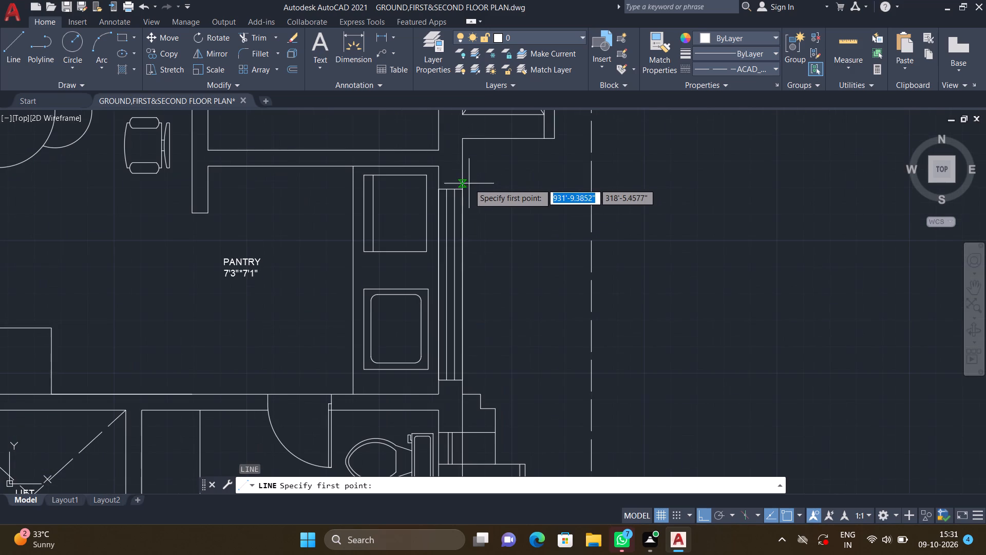
{"action": "left_click", "coordinate": [463, 178]}
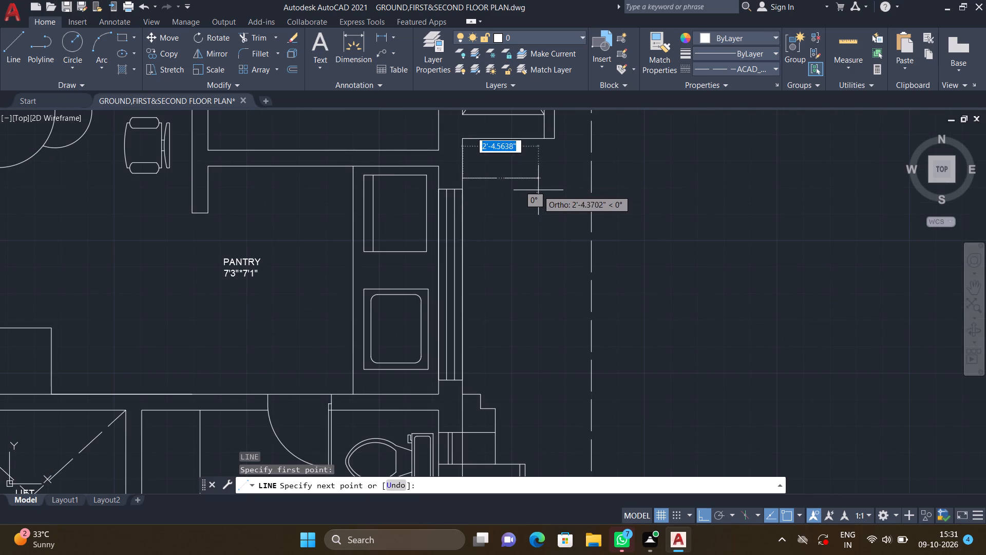
{"action": "scroll", "coordinate": [539, 190], "scroll_direction": "up", "scroll_amount": 1}
{"action": "scroll", "coordinate": [561, 182], "scroll_direction": "down", "scroll_amount": 1}
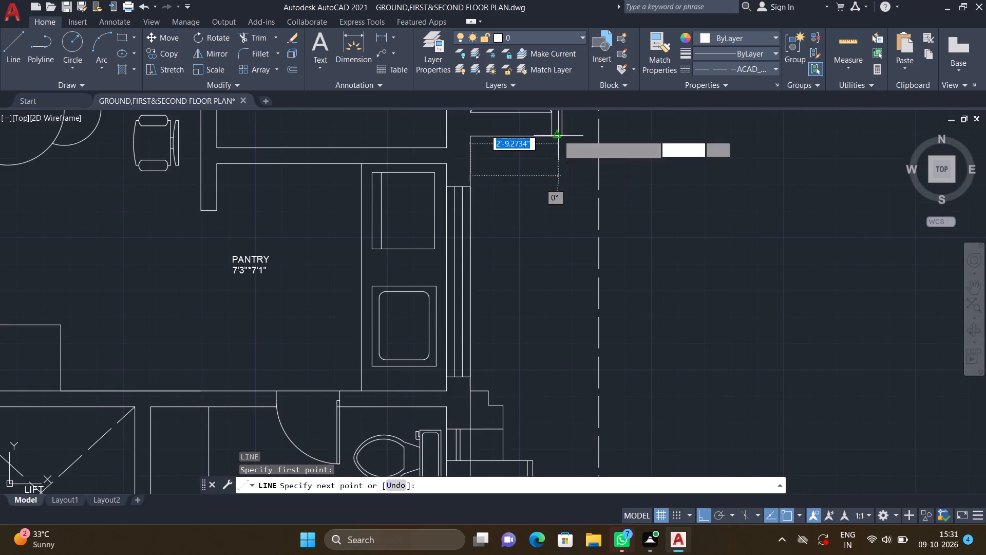
{"action": "left_click", "coordinate": [561, 175]}
{"action": "scroll", "coordinate": [575, 277], "scroll_direction": "down", "scroll_amount": 1}
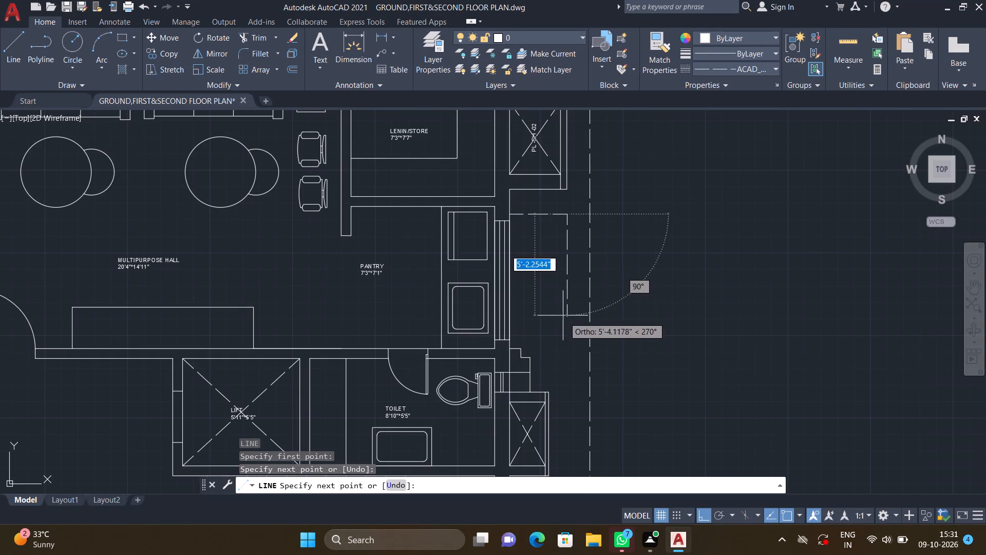
{"action": "middle_click_drag", "start_coordinate": [562, 316], "coordinate": [548, 293]}
{"action": "scroll", "coordinate": [553, 306], "scroll_direction": "up", "scroll_amount": 3}
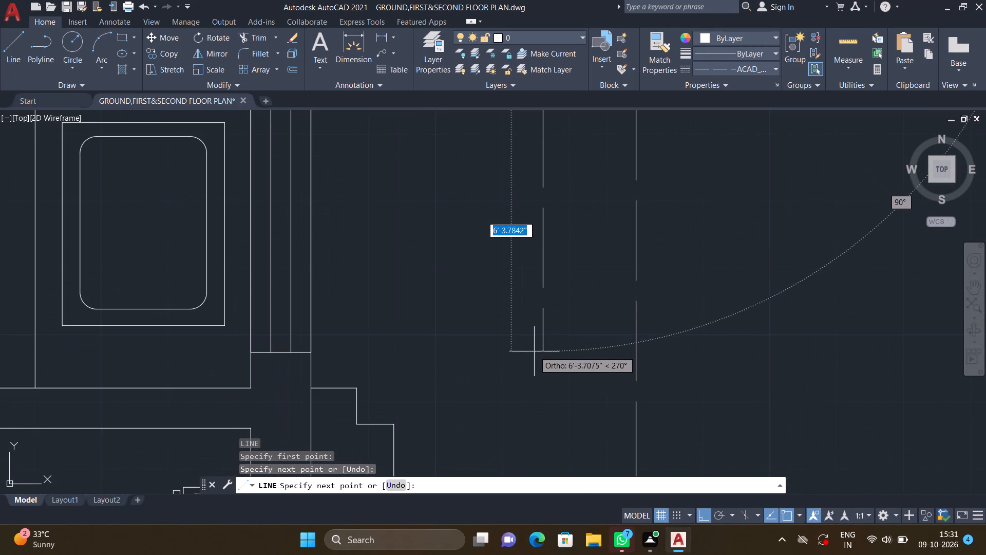
{"action": "left_click", "coordinate": [541, 358]}
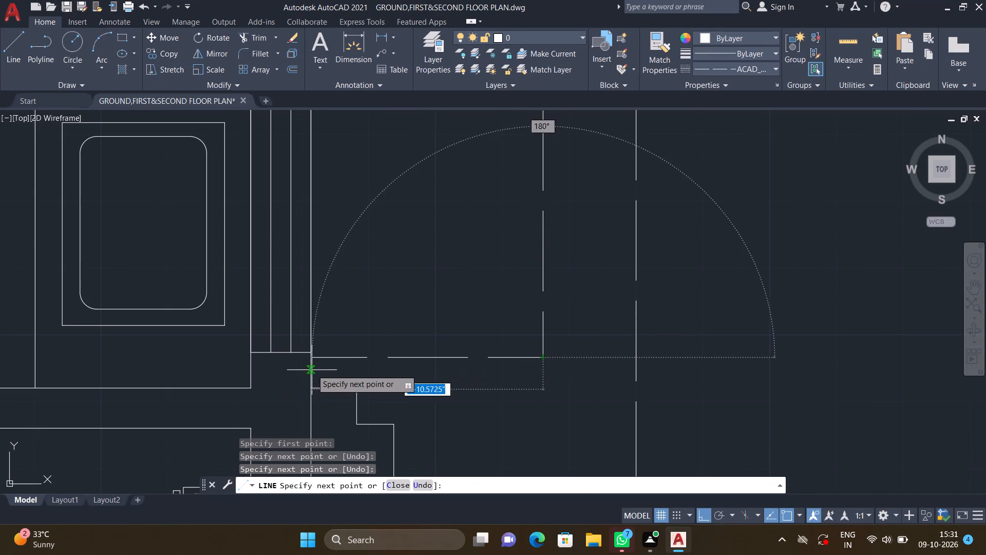
{"action": "double_click", "coordinate": [314, 359]}
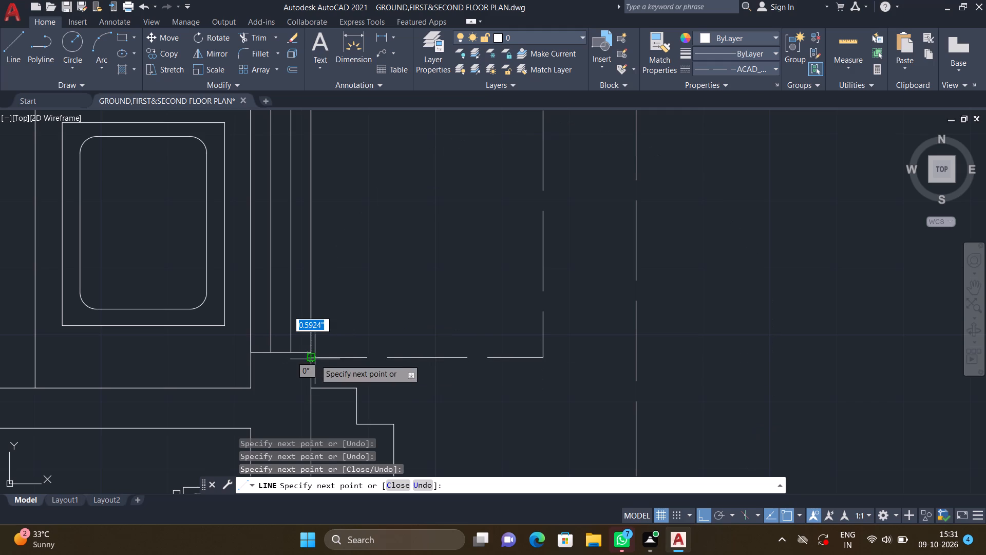
{"action": "key", "text": "Return"}
{"action": "scroll", "coordinate": [325, 372], "scroll_direction": "down", "scroll_amount": 5}
{"action": "middle_click_drag", "start_coordinate": [459, 372], "coordinate": [483, 329]}
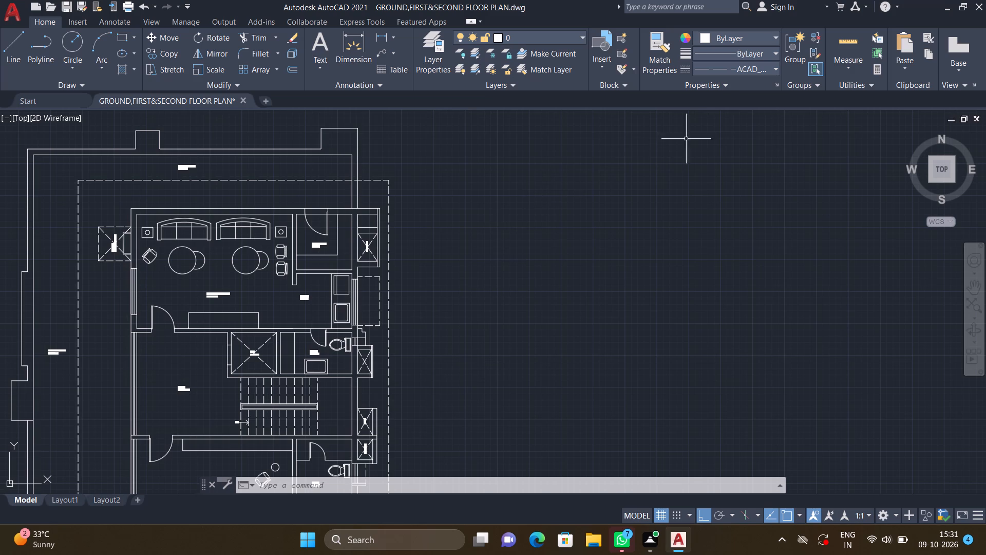
Set the current linetype to Continuous.
{"action": "left_click", "coordinate": [739, 66]}
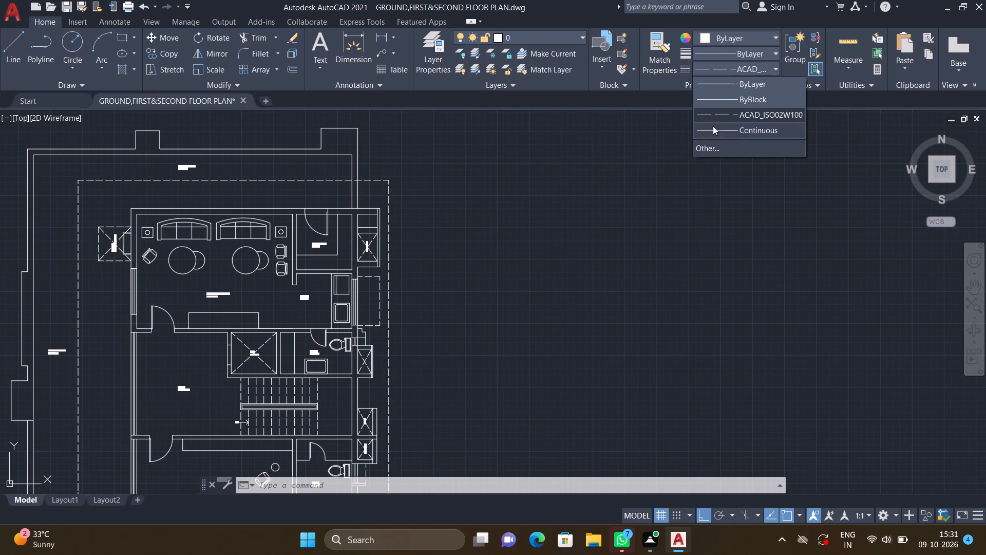
{"action": "left_click", "coordinate": [717, 131]}
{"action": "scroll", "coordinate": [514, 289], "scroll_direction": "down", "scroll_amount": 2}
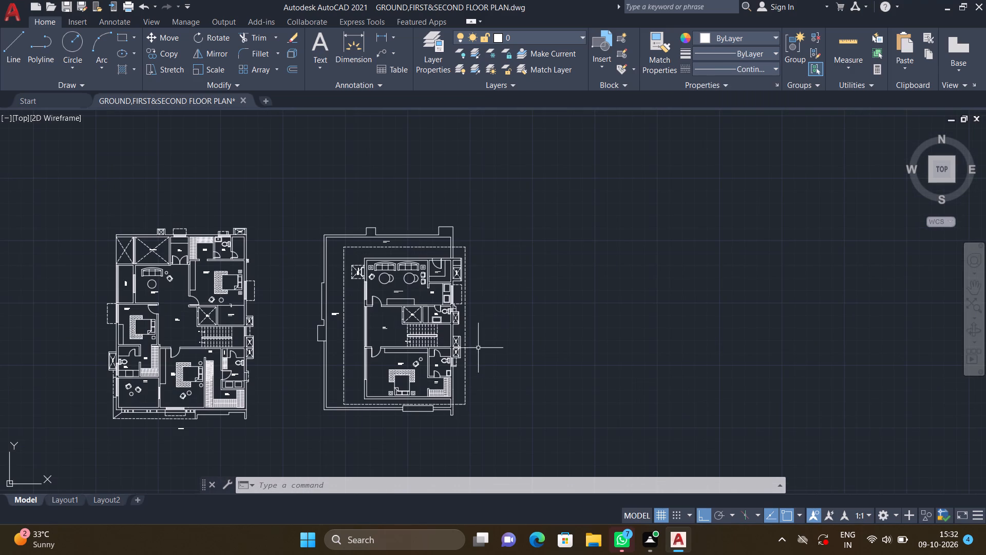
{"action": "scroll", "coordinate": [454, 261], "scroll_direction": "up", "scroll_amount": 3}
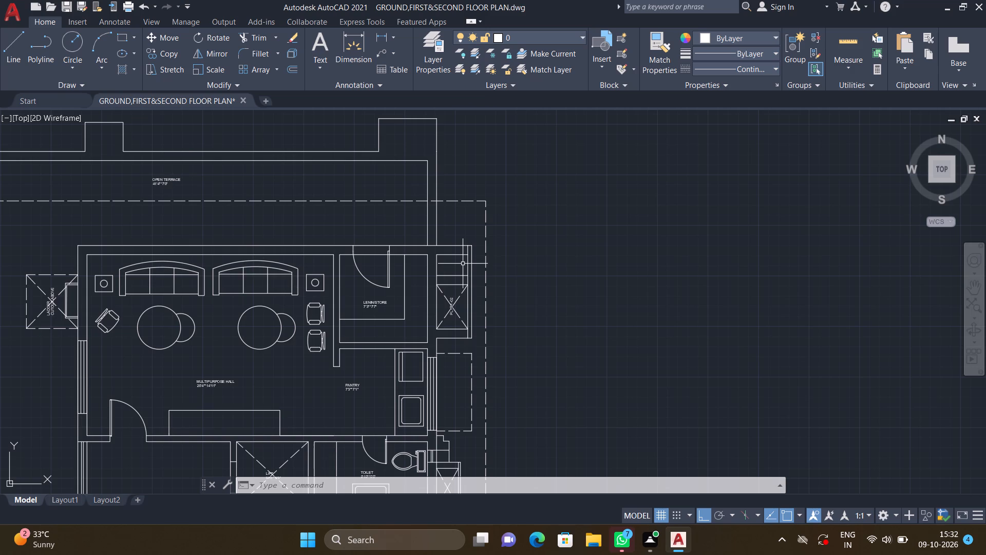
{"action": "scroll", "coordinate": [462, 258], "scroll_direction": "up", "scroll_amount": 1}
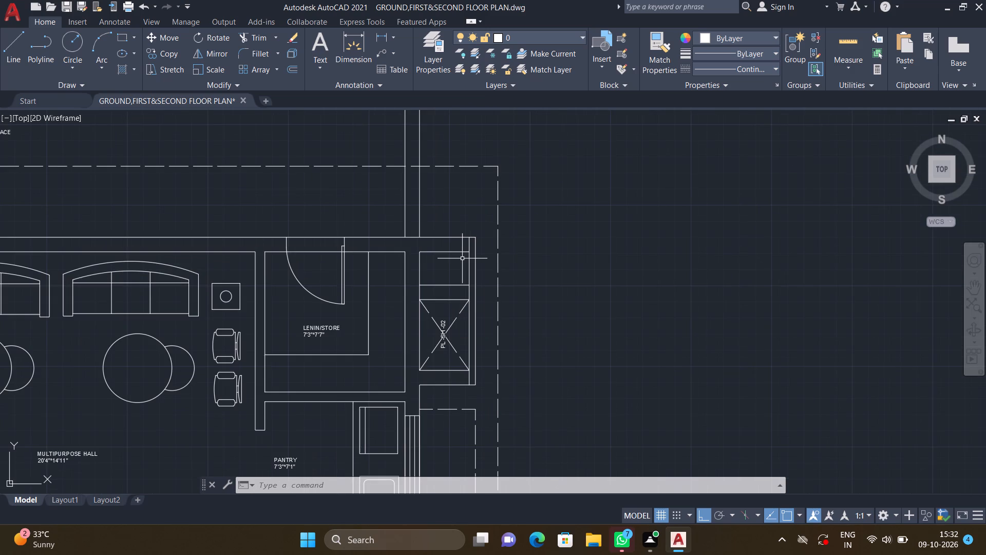
Extend the inner wall line north of the PL-SH-02 shaft east to the outer wall line.
{"action": "scroll", "coordinate": [468, 255], "scroll_direction": "up", "scroll_amount": 2}
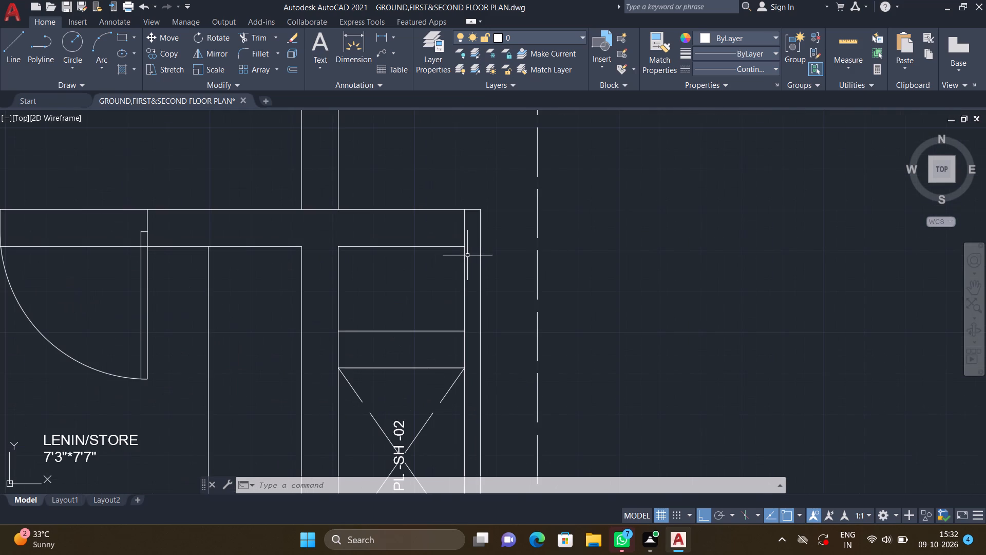
{"action": "type", "text": "EX"}
{"action": "key", "text": "Return"}
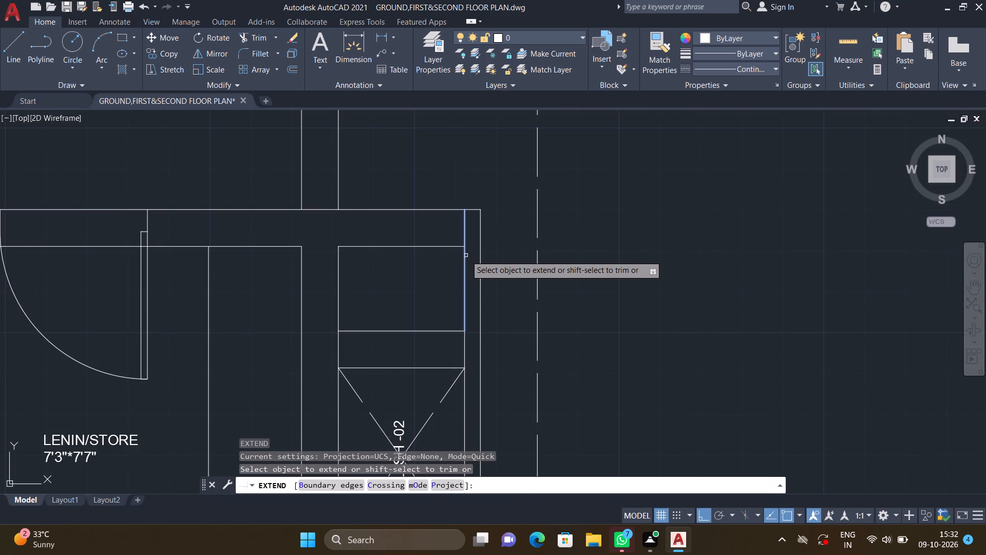
{"action": "left_click", "coordinate": [459, 246]}
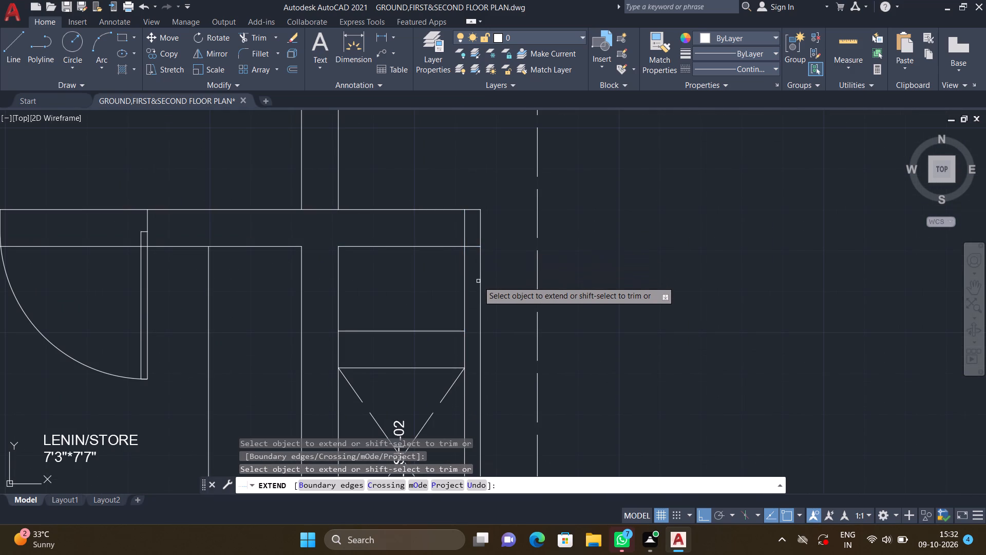
{"action": "key", "text": "Return"}
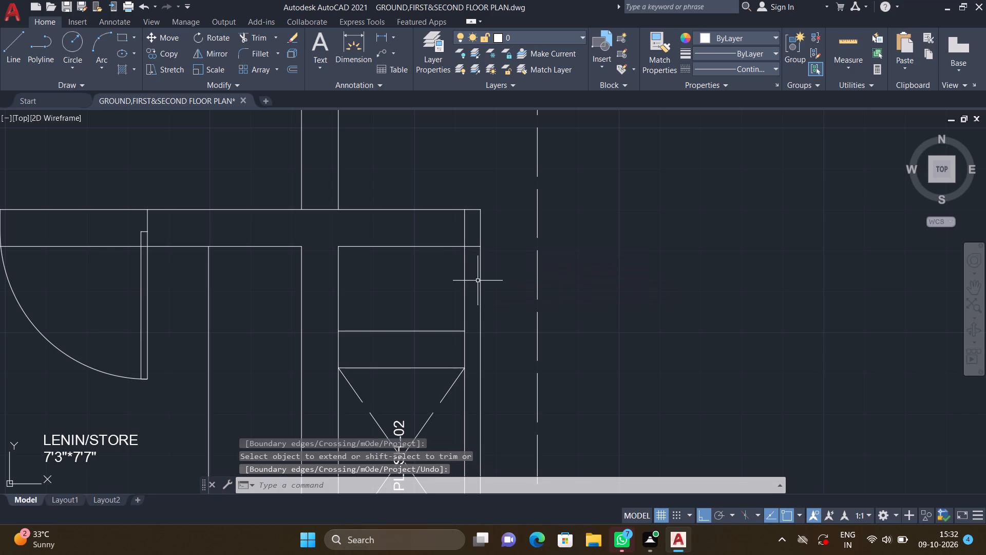
Trim the inner east wall line's stubs crossing the north and south walls around the PL-SH-02 shaft.
{"action": "key", "text": "t"}
{"action": "key", "text": "r"}
{"action": "key", "text": "Return"}
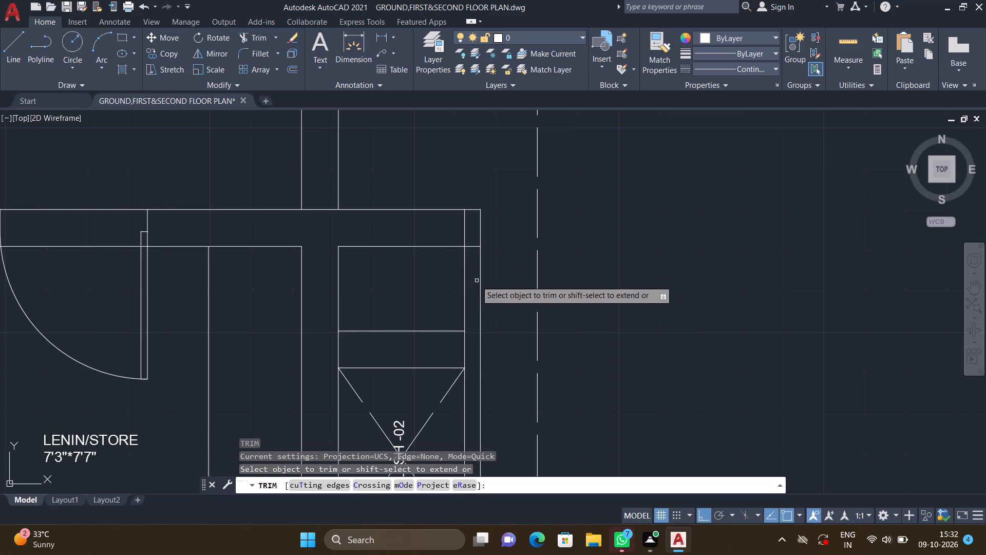
{"action": "double_click", "coordinate": [463, 228]}
{"action": "scroll", "coordinate": [477, 303], "scroll_direction": "down", "scroll_amount": 2}
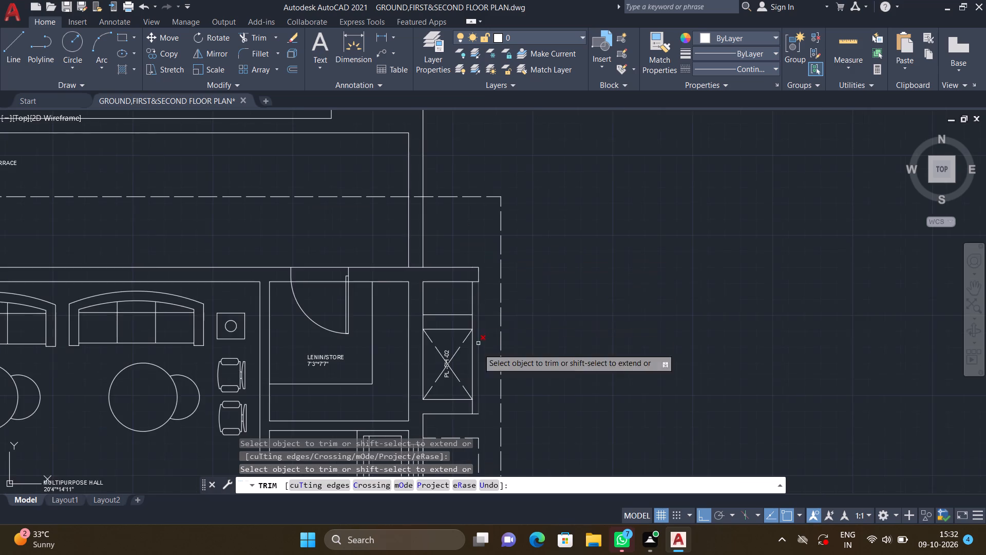
{"action": "middle_click_drag", "start_coordinate": [467, 344], "coordinate": [458, 281]}
{"action": "scroll", "coordinate": [461, 351], "scroll_direction": "up", "scroll_amount": 2}
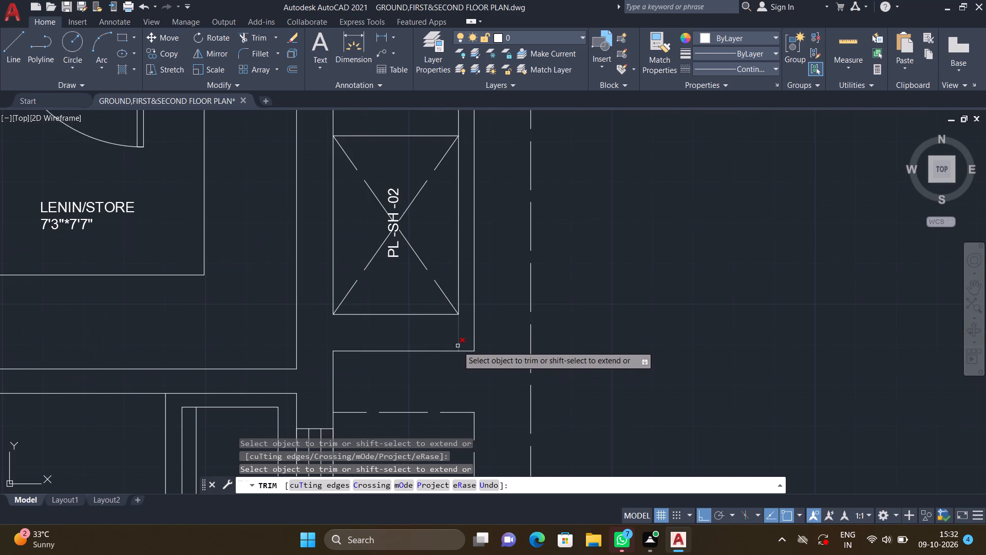
{"action": "left_click", "coordinate": [459, 333]}
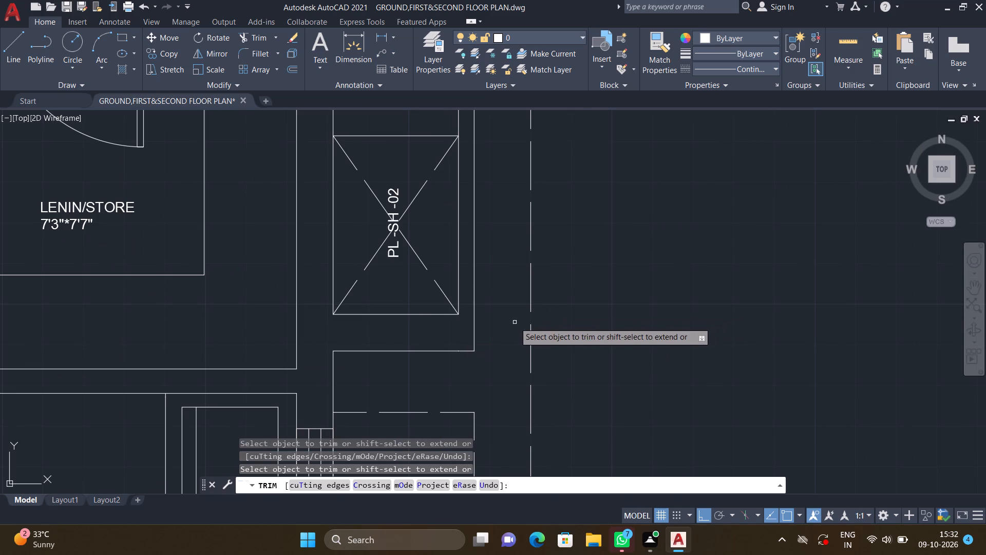
{"action": "key", "text": "Return"}
Extend the PL-SH-02 shaft's south edge line east to the outer wall line.
{"action": "key", "text": "e"}
{"action": "key", "text": "x"}
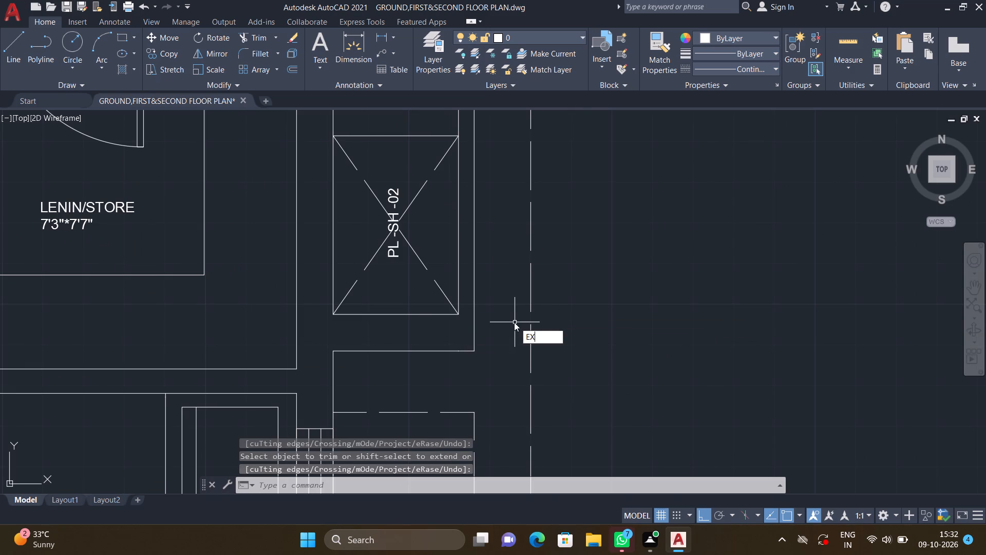
{"action": "key", "text": "Return"}
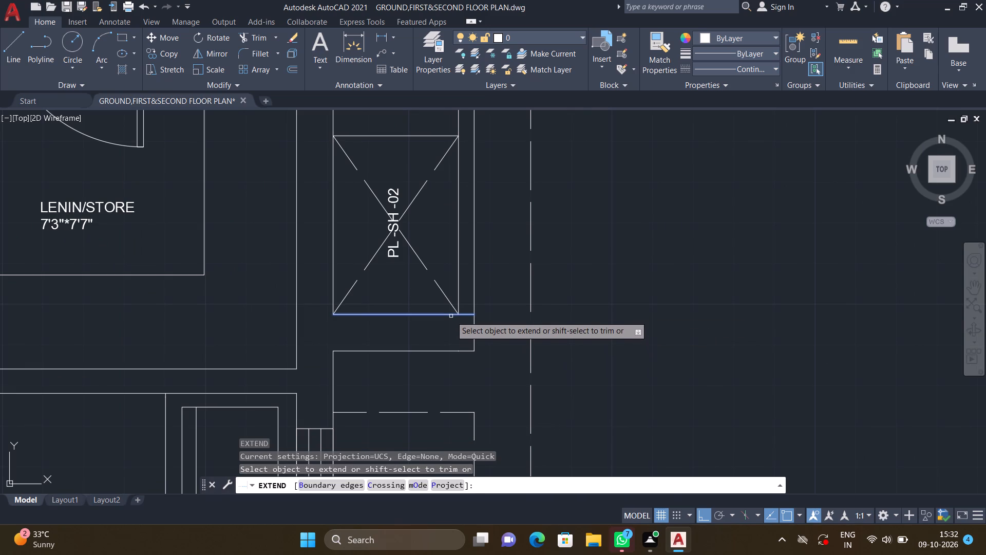
{"action": "double_click", "coordinate": [450, 316]}
{"action": "key", "text": "Return"}
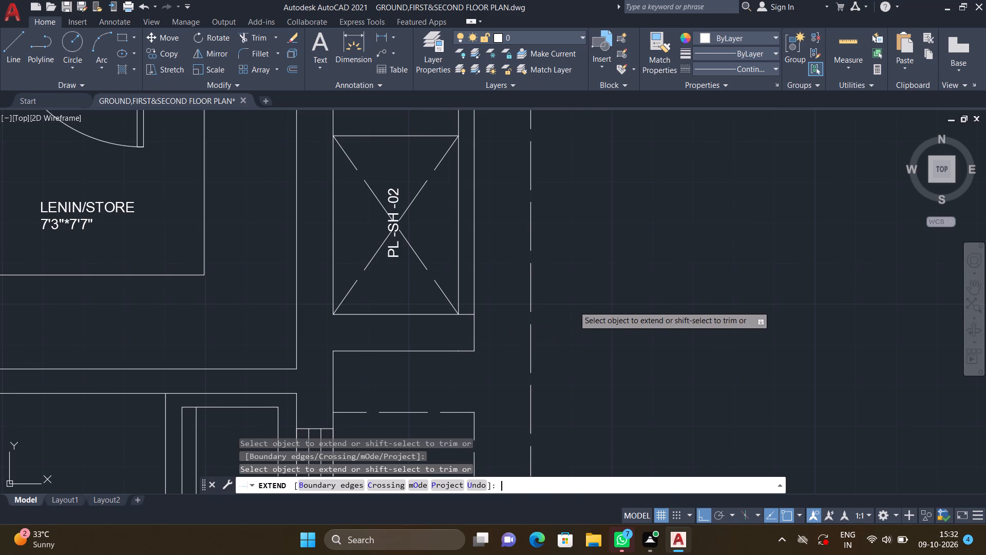
{"action": "scroll", "coordinate": [577, 305], "scroll_direction": "down", "scroll_amount": 2}
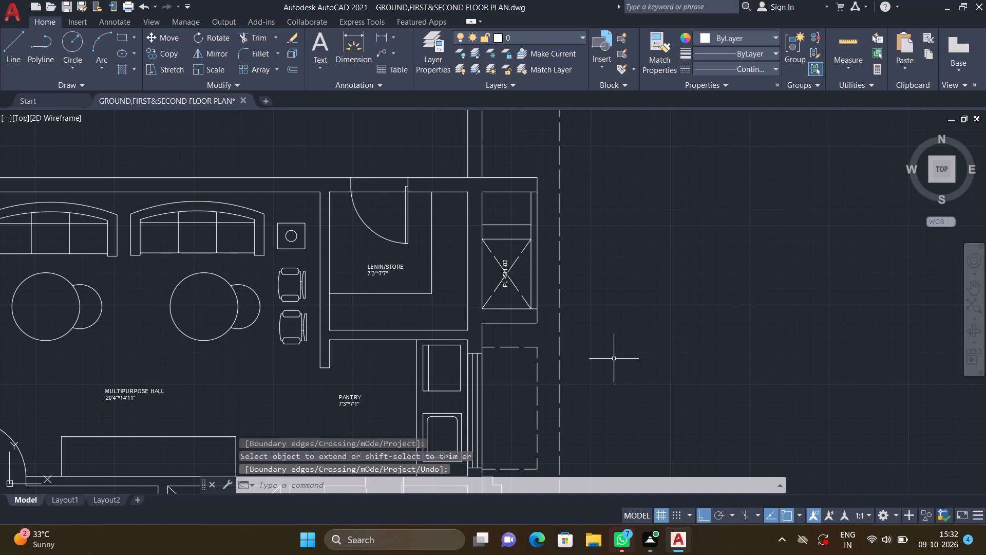
Trim the inner wall line crossing the LENIN/STORE door opening.
{"action": "scroll", "coordinate": [657, 344], "scroll_direction": "down", "scroll_amount": 2}
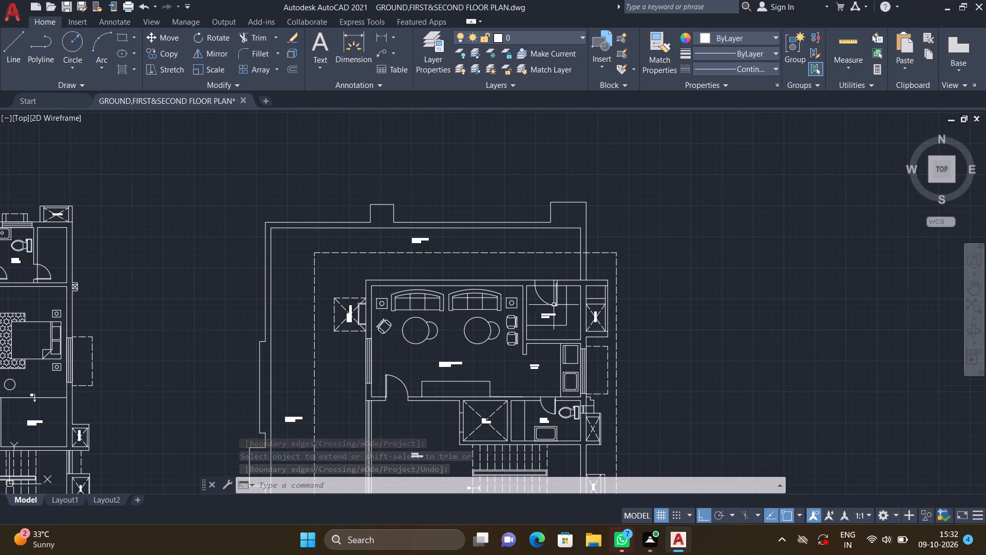
{"action": "scroll", "coordinate": [548, 288], "scroll_direction": "up", "scroll_amount": 3}
{"action": "key", "text": "t"}
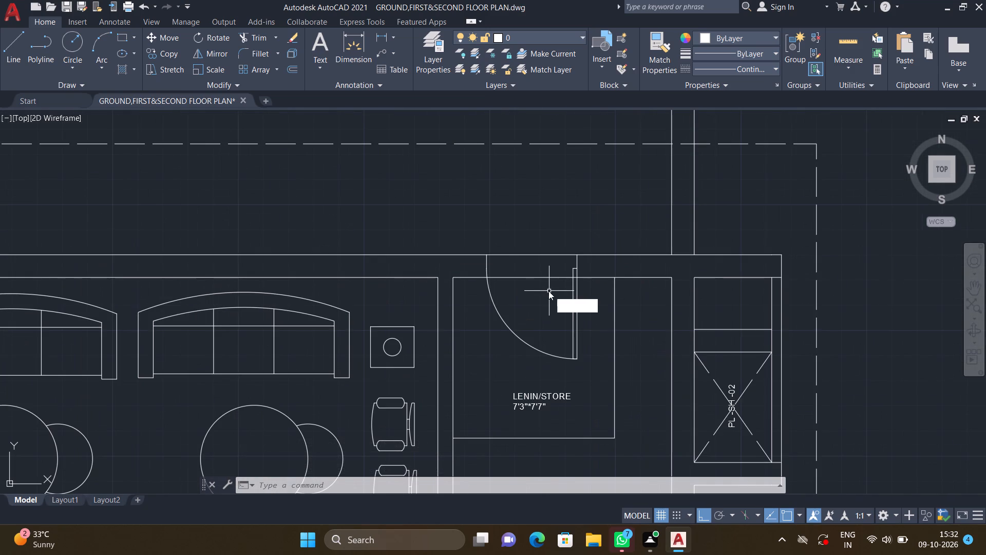
{"action": "key", "text": "r"}
{"action": "key", "text": "Return"}
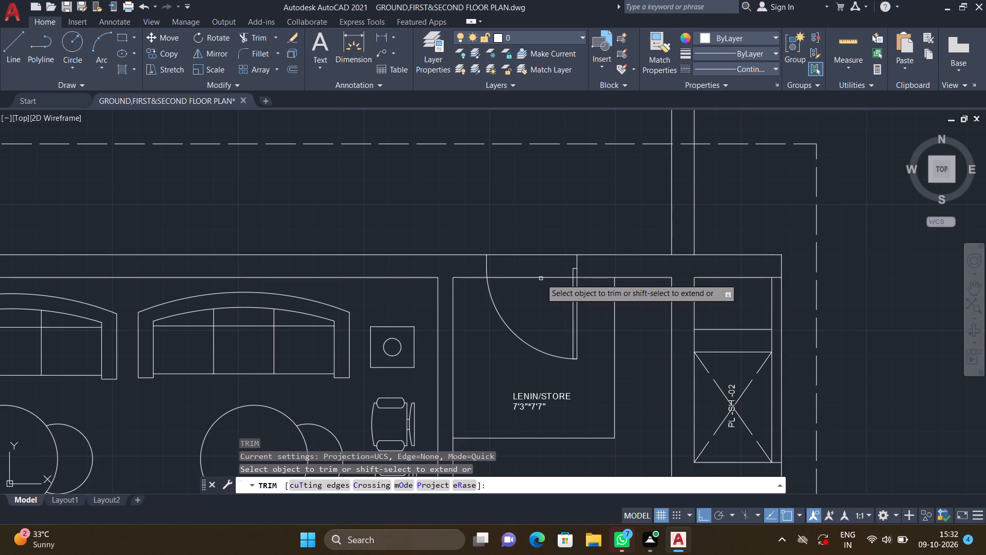
{"action": "left_click", "coordinate": [540, 276]}
{"action": "key", "text": "Return"}
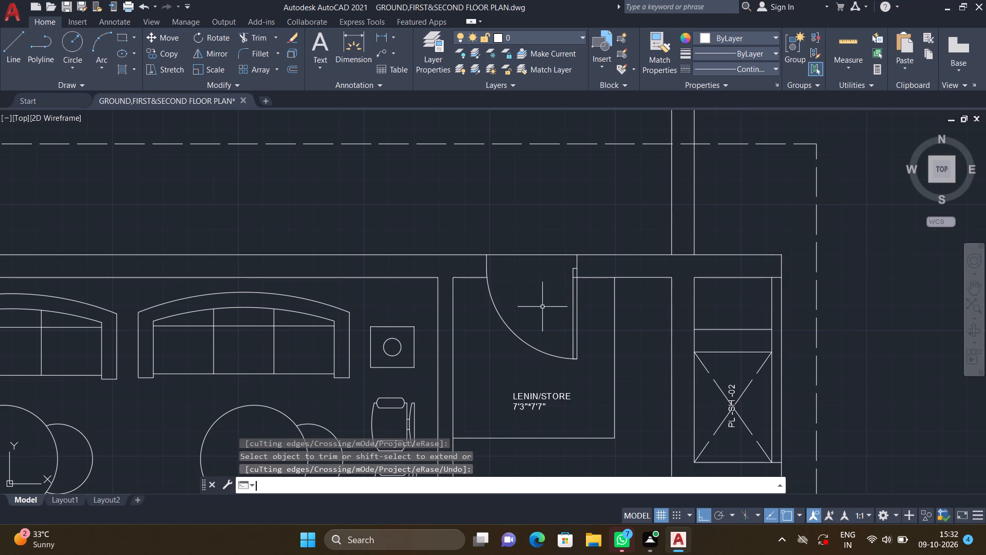
Examine the whole second floor plan and its surroundings alongside the neighbouring floor plan for remaining details.
{"action": "scroll", "coordinate": [549, 309], "scroll_direction": "down", "scroll_amount": 2}
{"action": "middle_click_drag", "start_coordinate": [482, 373], "coordinate": [501, 297]}
{"action": "scroll", "coordinate": [505, 309], "scroll_direction": "down", "scroll_amount": 2}
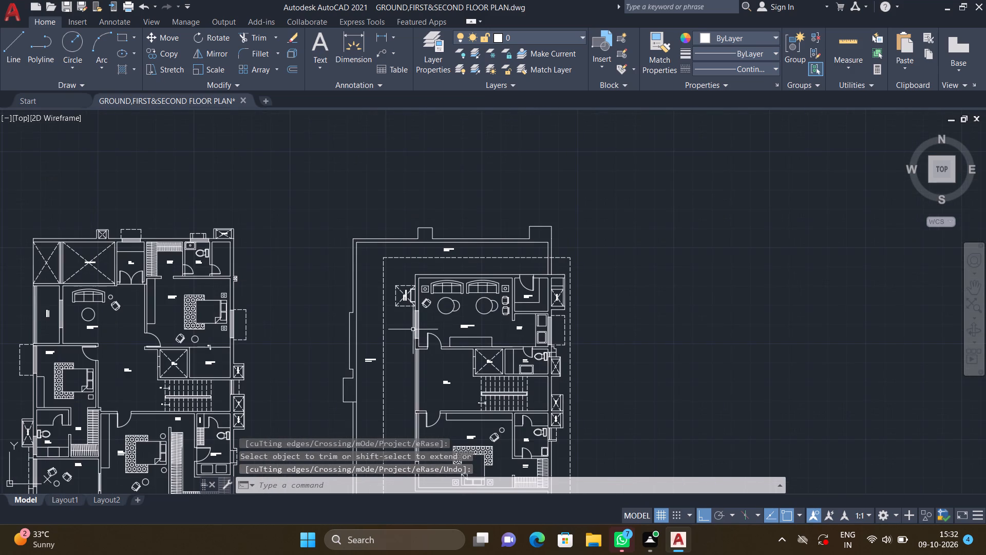
{"action": "middle_click_drag", "start_coordinate": [543, 379], "coordinate": [549, 372]}
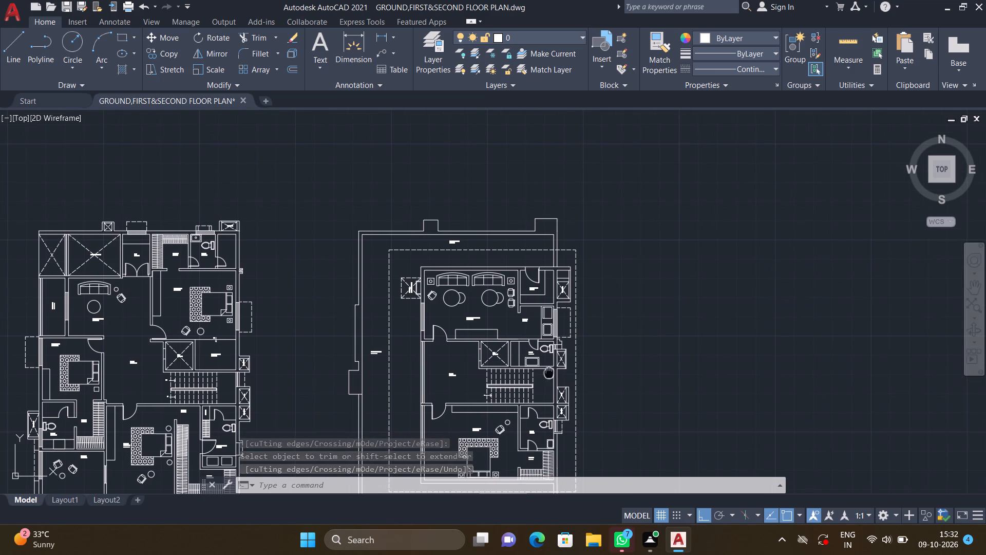
{"action": "middle_click_drag", "start_coordinate": [479, 421], "coordinate": [522, 367]}
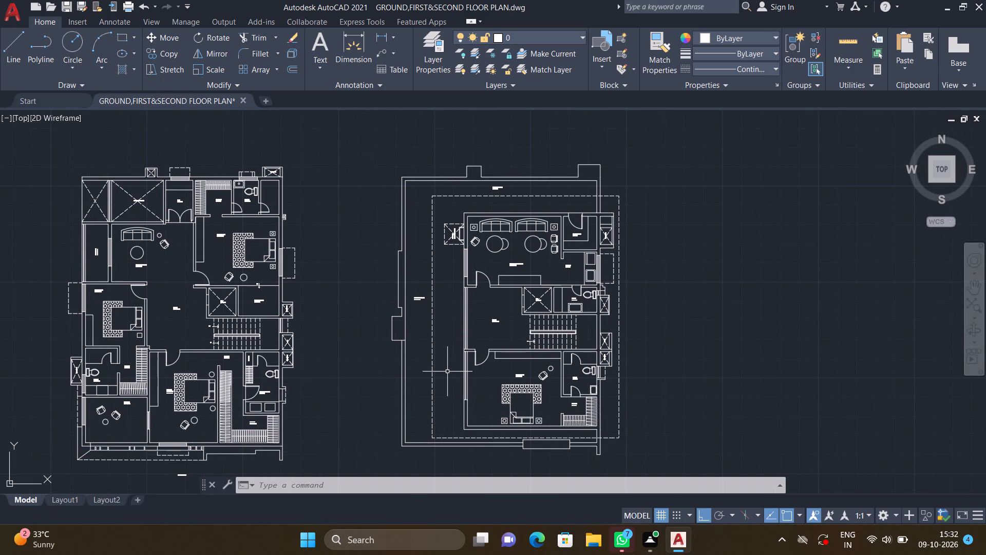
{"action": "scroll", "coordinate": [475, 207], "scroll_direction": "up", "scroll_amount": 2}
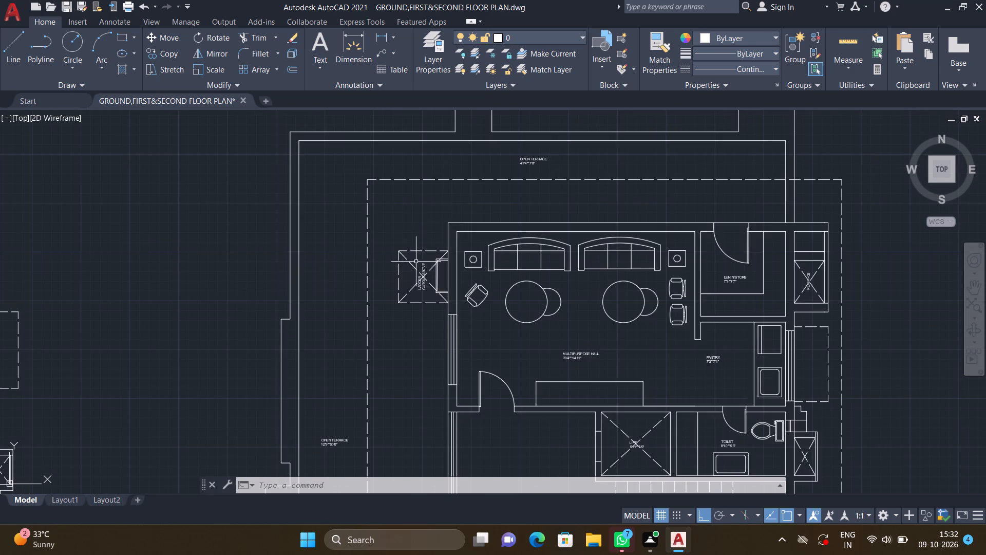
{"action": "scroll", "coordinate": [415, 270], "scroll_direction": "down", "scroll_amount": 2}
{"action": "middle_click_drag", "start_coordinate": [257, 330], "coordinate": [388, 304]}
{"action": "scroll", "coordinate": [396, 318], "scroll_direction": "down", "scroll_amount": 1}
{"action": "middle_click_drag", "start_coordinate": [380, 368], "coordinate": [494, 344]}
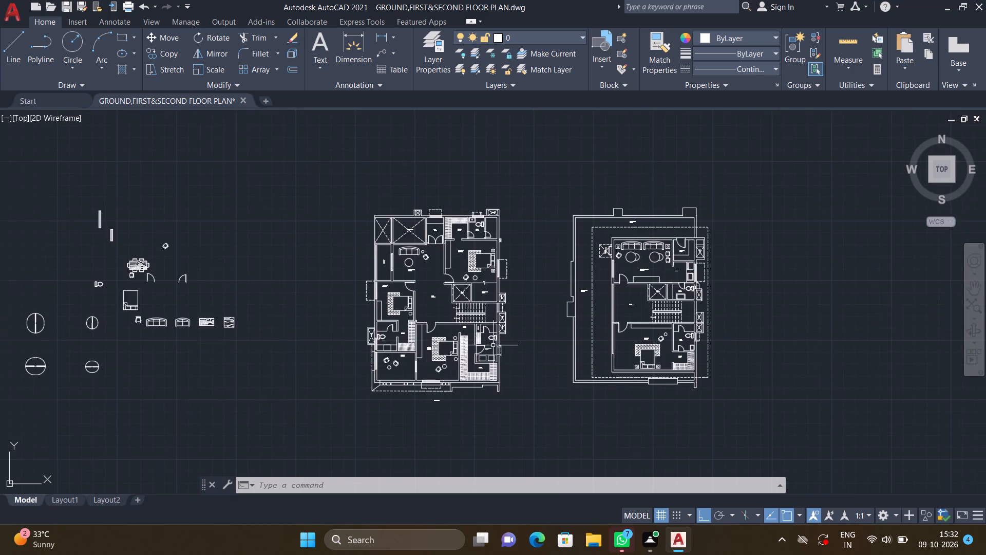
Move all the loose furniture, door and fixture symbols beside the floor plans about 515'-10" due west with Ortho on.
{"action": "scroll", "coordinate": [197, 407], "scroll_direction": "down", "scroll_amount": 1}
{"action": "middle_click_drag", "start_coordinate": [198, 406], "coordinate": [464, 421]}
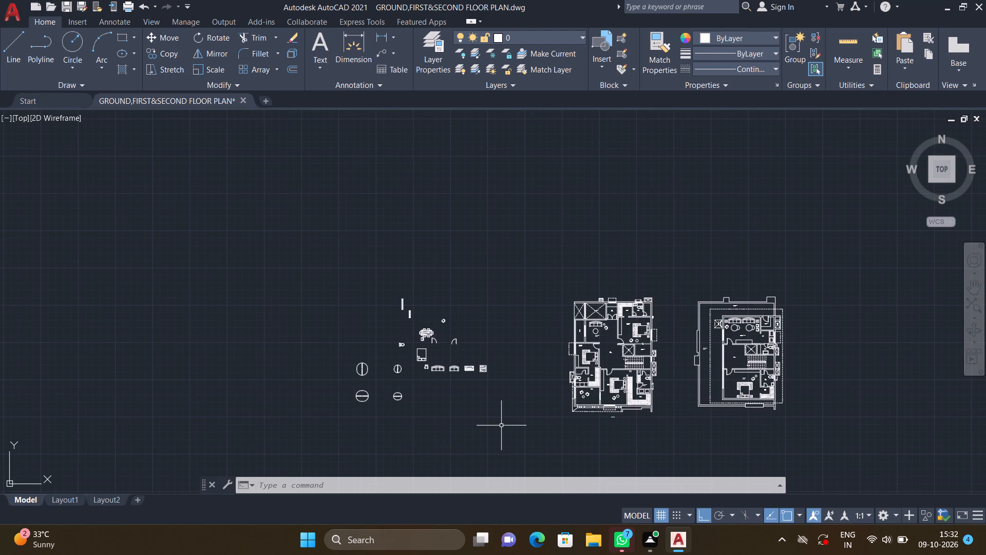
{"action": "key", "text": "m"}
{"action": "key", "text": "Return"}
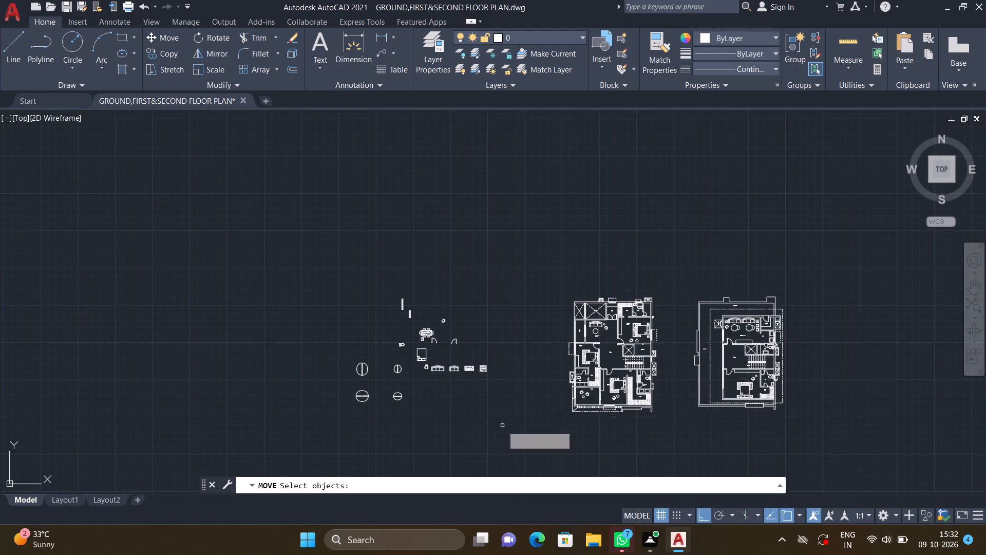
{"action": "left_click", "coordinate": [507, 443]}
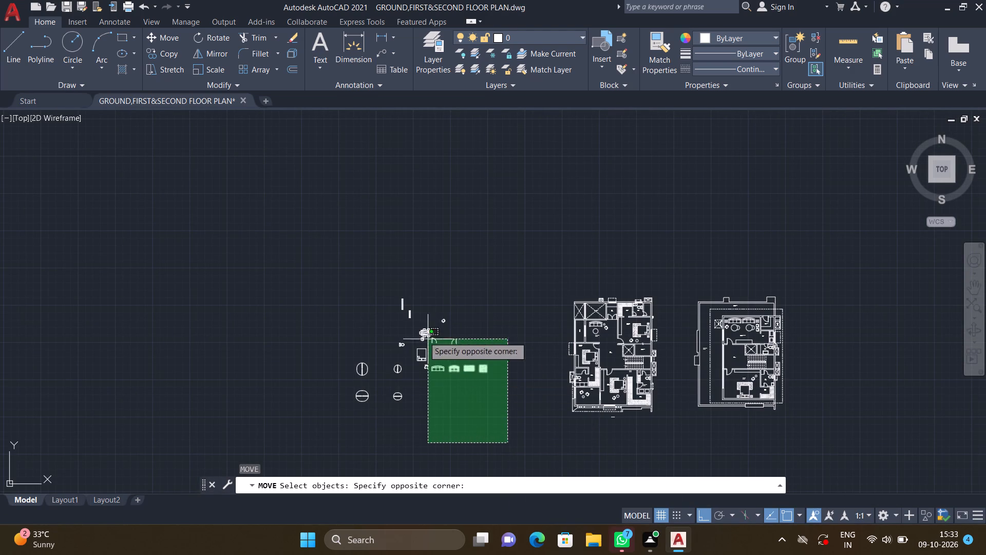
{"action": "left_click", "coordinate": [272, 254]}
{"action": "key", "text": "Return"}
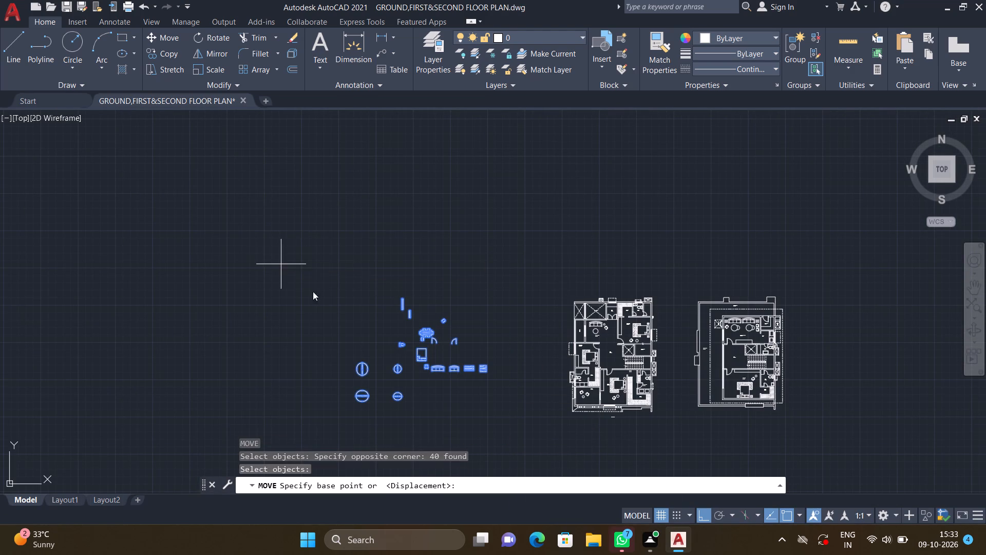
{"action": "middle_click_drag", "start_coordinate": [366, 398], "coordinate": [374, 338]}
{"action": "scroll", "coordinate": [354, 341], "scroll_direction": "up", "scroll_amount": 2}
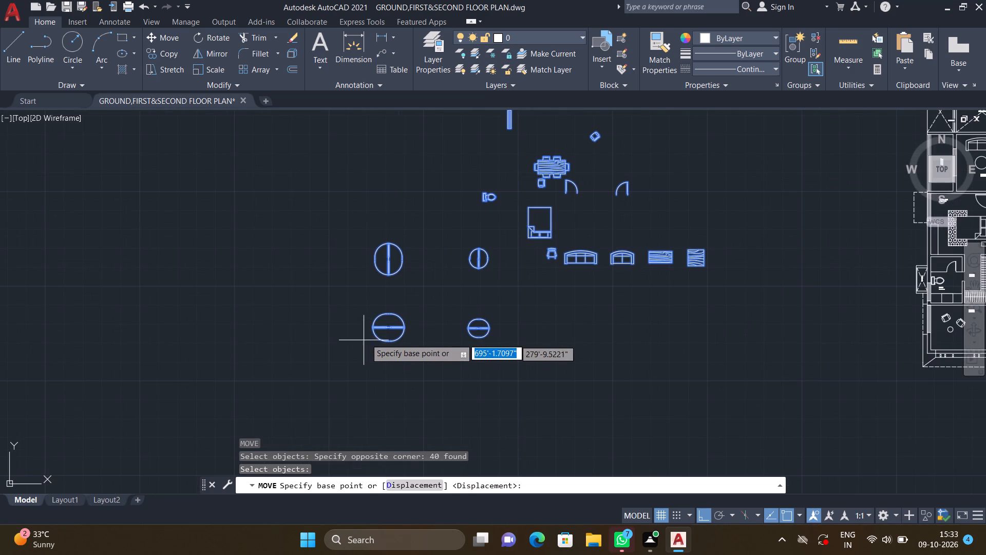
{"action": "left_click", "coordinate": [370, 336]}
{"action": "scroll", "coordinate": [282, 347], "scroll_direction": "down", "scroll_amount": 3}
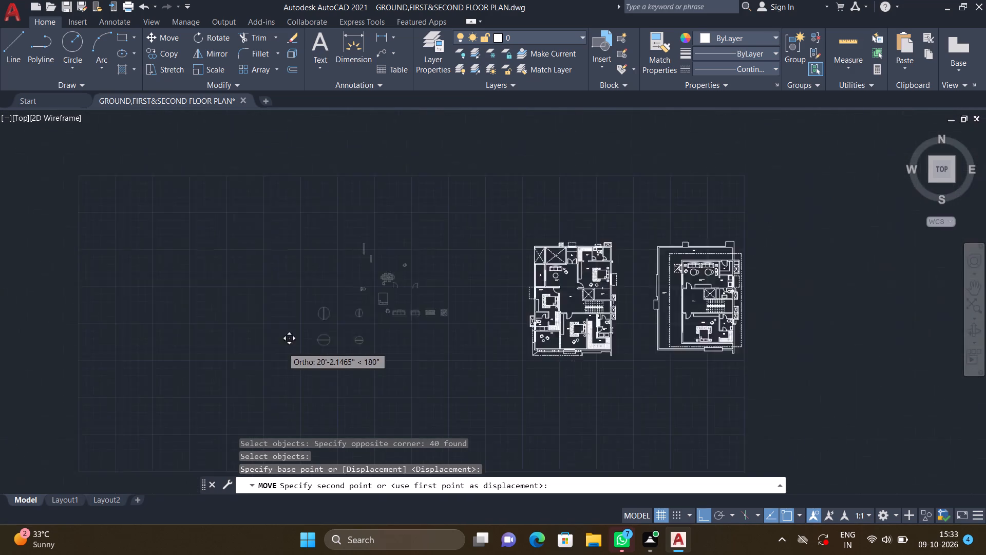
{"action": "middle_click_drag", "start_coordinate": [193, 367], "coordinate": [293, 342]}
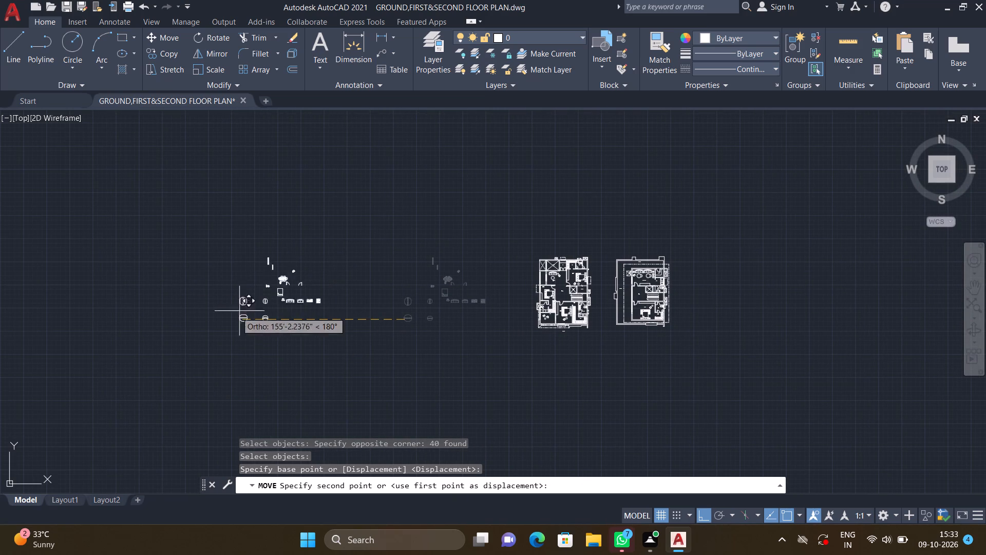
{"action": "middle_click_drag", "start_coordinate": [283, 314], "coordinate": [278, 317]}
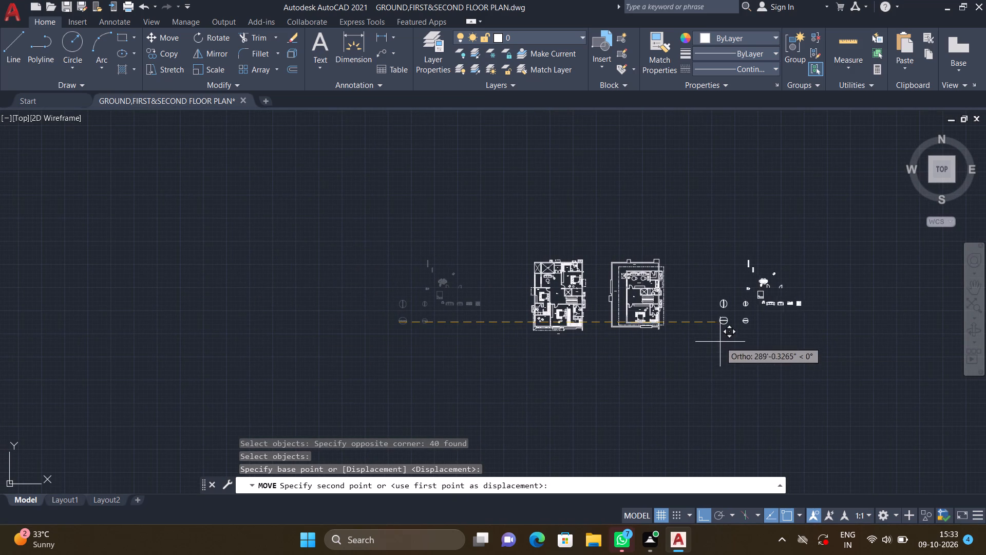
{"action": "middle_click_drag", "start_coordinate": [230, 316], "coordinate": [486, 266]}
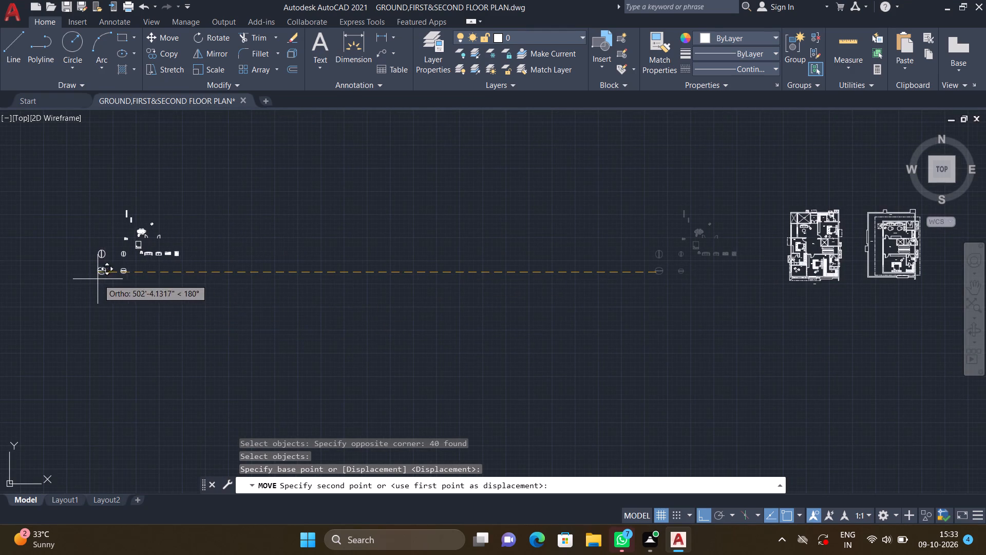
{"action": "middle_click_drag", "start_coordinate": [107, 280], "coordinate": [241, 289]}
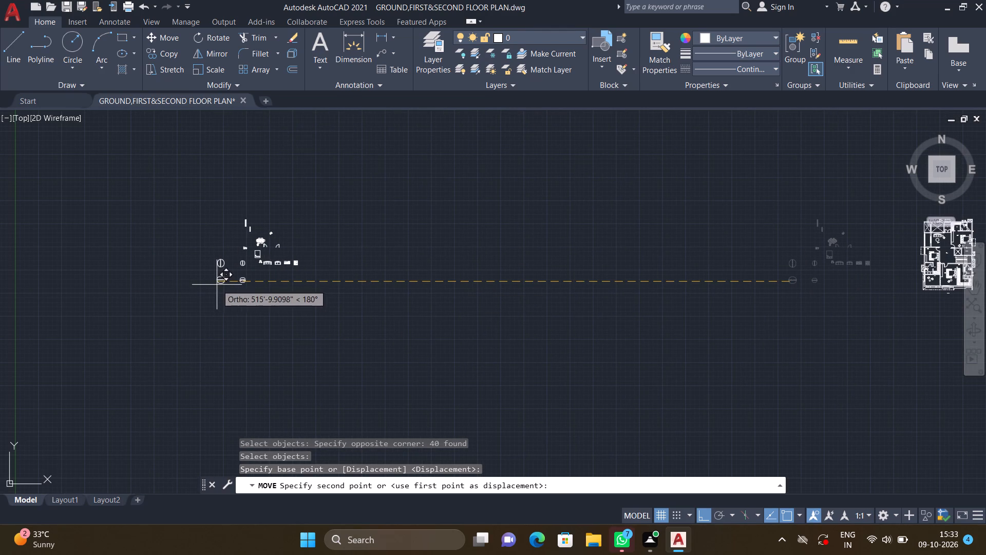
{"action": "left_click", "coordinate": [217, 285]}
Delete the small stray object lying far northeast of the floor plans.
{"action": "scroll", "coordinate": [349, 294], "scroll_direction": "down", "scroll_amount": 4}
{"action": "middle_click_drag", "start_coordinate": [464, 330], "coordinate": [405, 316]}
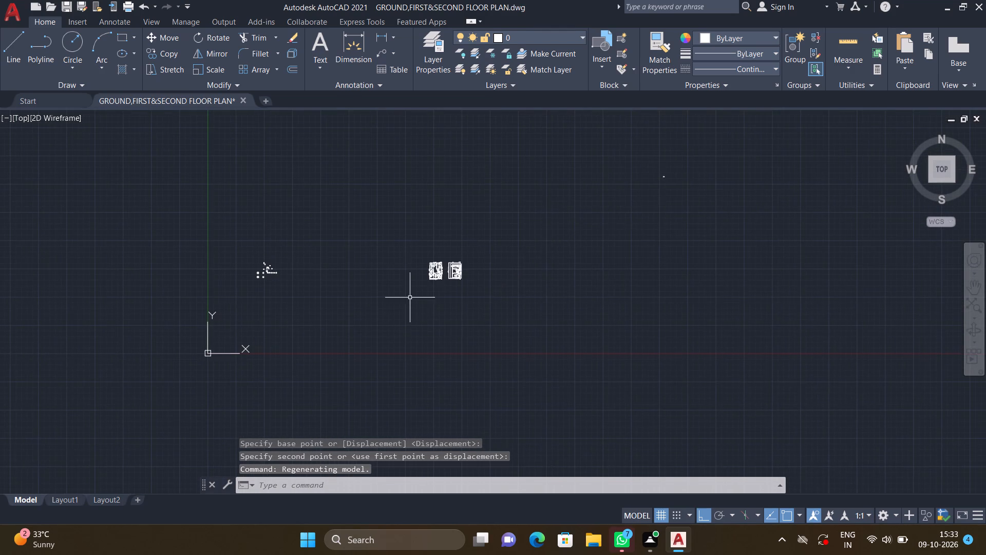
{"action": "scroll", "coordinate": [671, 169], "scroll_direction": "down", "scroll_amount": 1}
{"action": "scroll", "coordinate": [671, 175], "scroll_direction": "up", "scroll_amount": 3}
{"action": "middle_click_drag", "start_coordinate": [655, 195], "coordinate": [656, 231]}
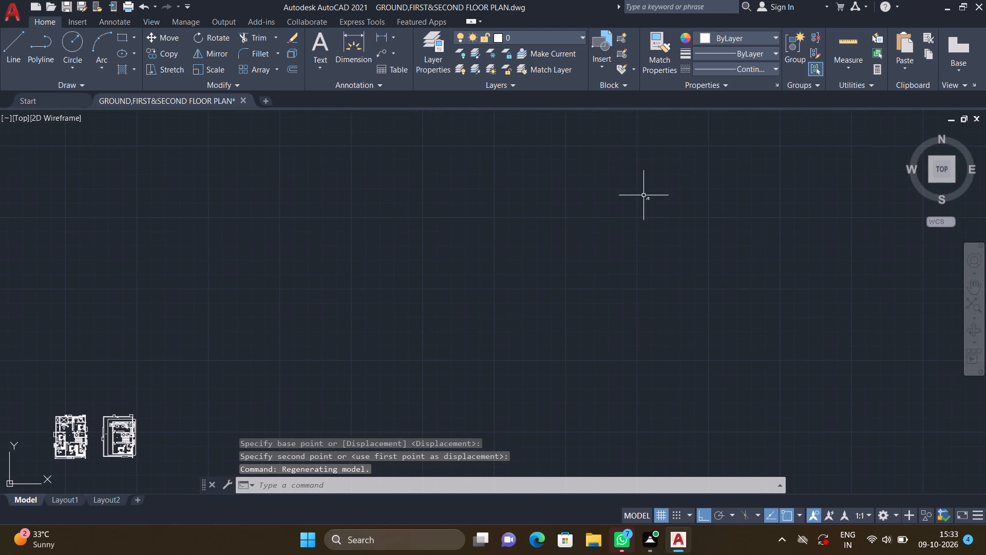
{"action": "scroll", "coordinate": [646, 195], "scroll_direction": "up", "scroll_amount": 3}
{"action": "left_click", "coordinate": [641, 205]}
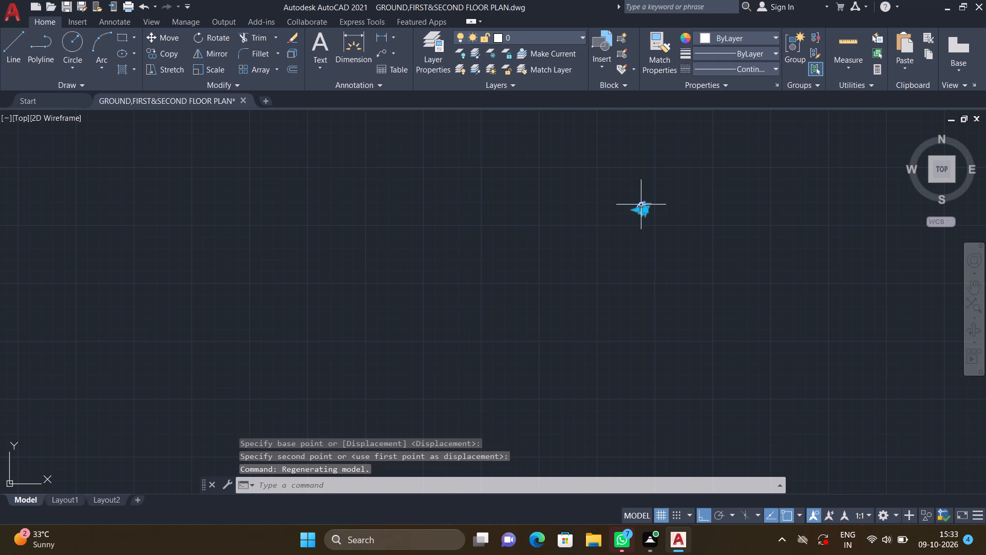
{"action": "key", "text": "Delete"}
{"action": "scroll", "coordinate": [516, 268], "scroll_direction": "down", "scroll_amount": 4}
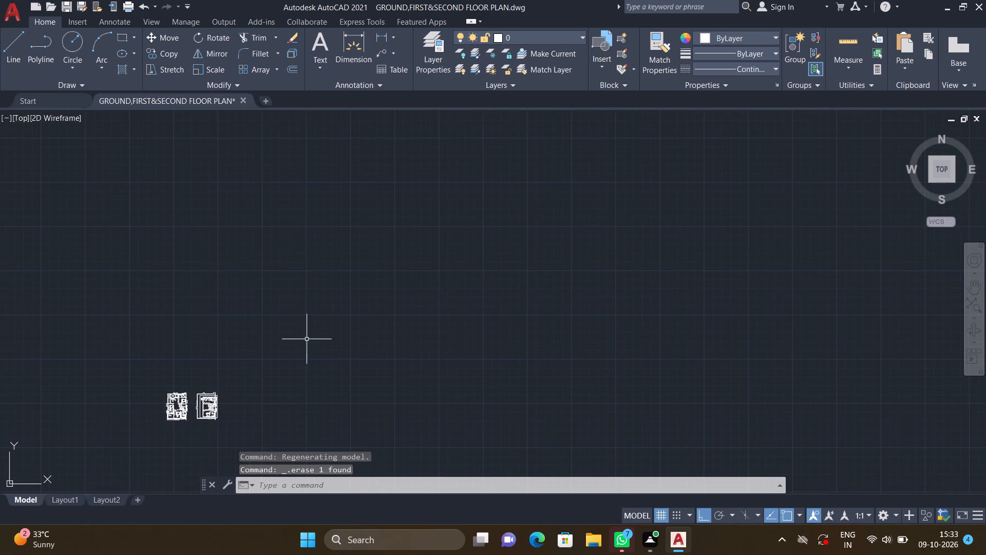
Add the multiline text title SECOND FLOOR in the empty space just below the second floor plan.
{"action": "middle_click_drag", "start_coordinate": [324, 333], "coordinate": [481, 298]}
{"action": "middle_click_drag", "start_coordinate": [382, 324], "coordinate": [513, 240]}
{"action": "scroll", "coordinate": [476, 306], "scroll_direction": "up", "scroll_amount": 3}
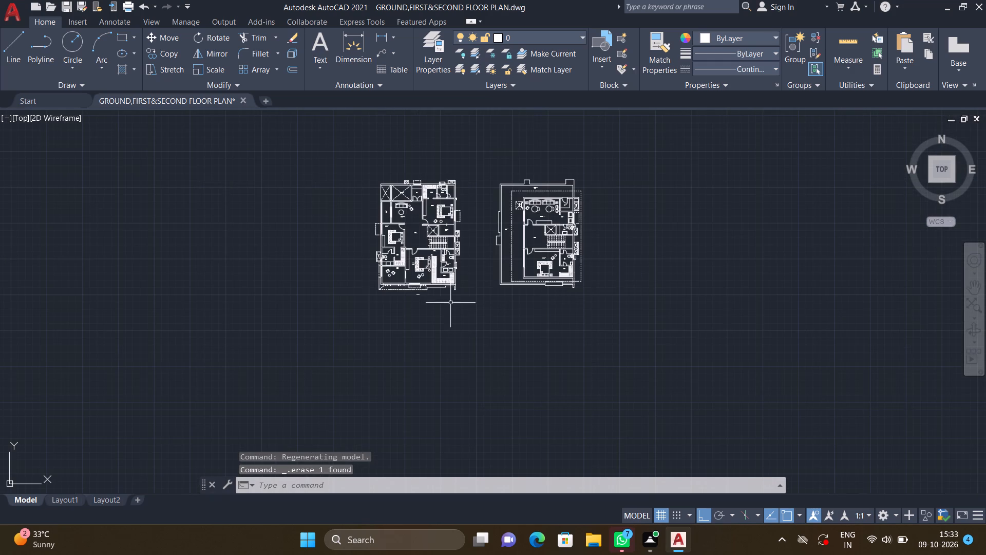
{"action": "scroll", "coordinate": [396, 241], "scroll_direction": "up", "scroll_amount": 2}
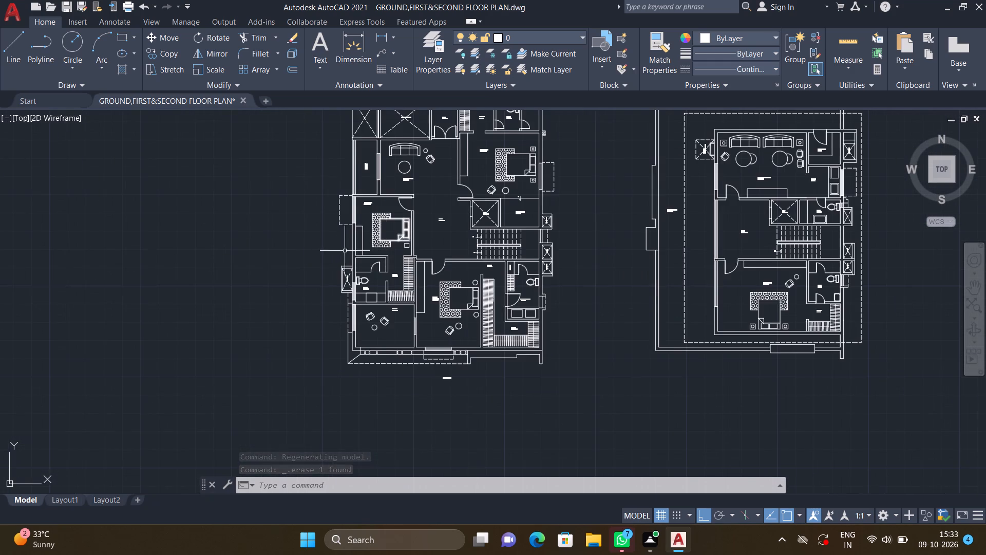
{"action": "middle_click_drag", "start_coordinate": [344, 250], "coordinate": [380, 292]}
{"action": "middle_click_drag", "start_coordinate": [595, 346], "coordinate": [478, 314]}
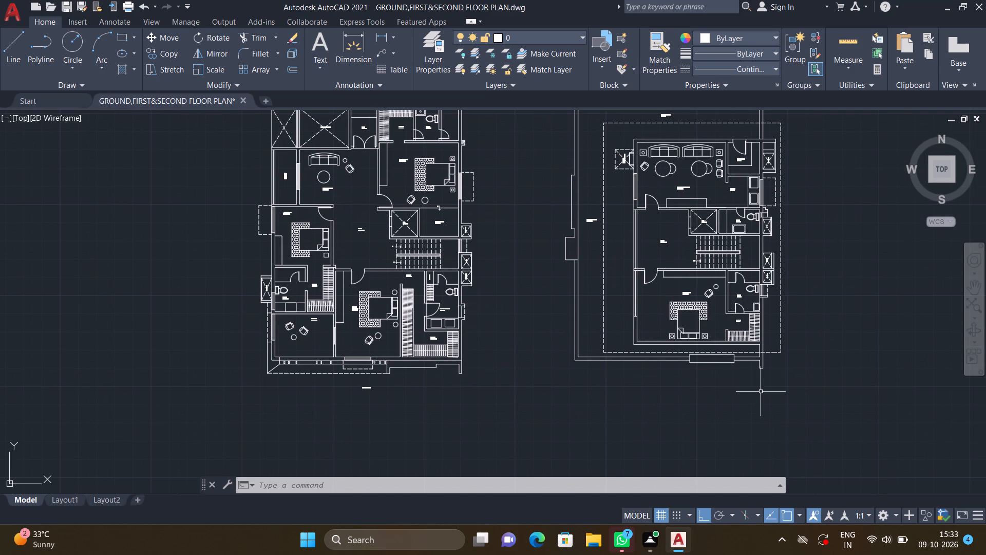
{"action": "key", "text": "m"}
{"action": "key", "text": "t"}
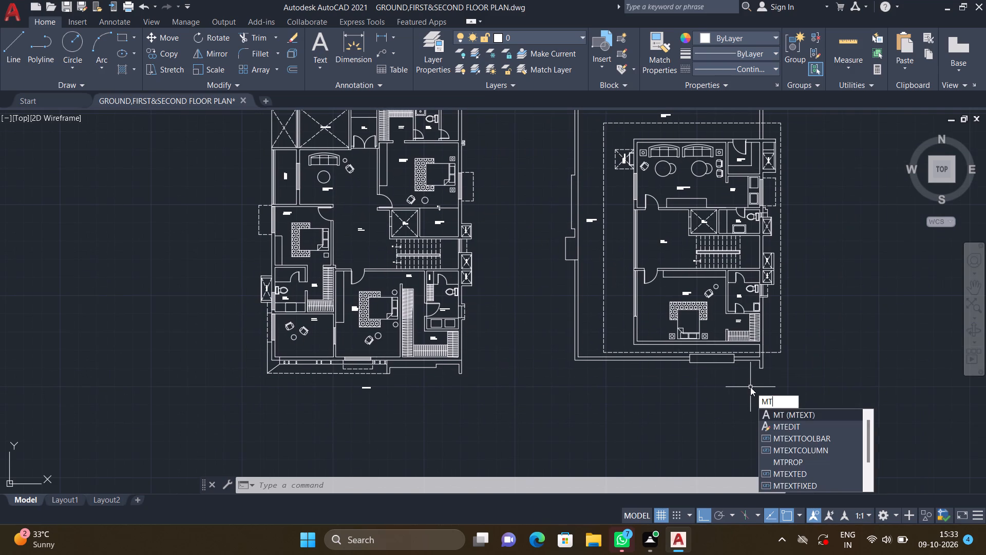
{"action": "key", "text": "Return"}
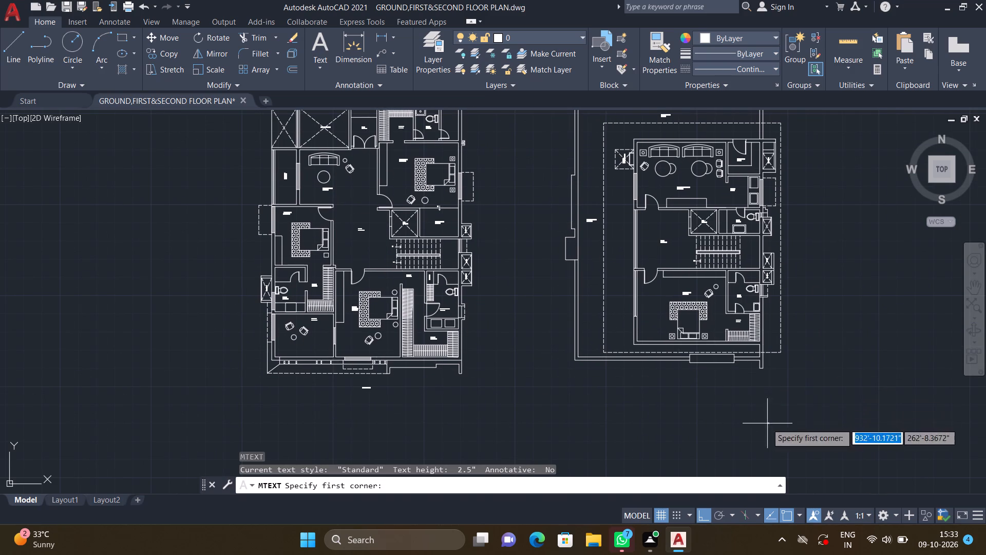
{"action": "middle_click_drag", "start_coordinate": [699, 391], "coordinate": [602, 327]}
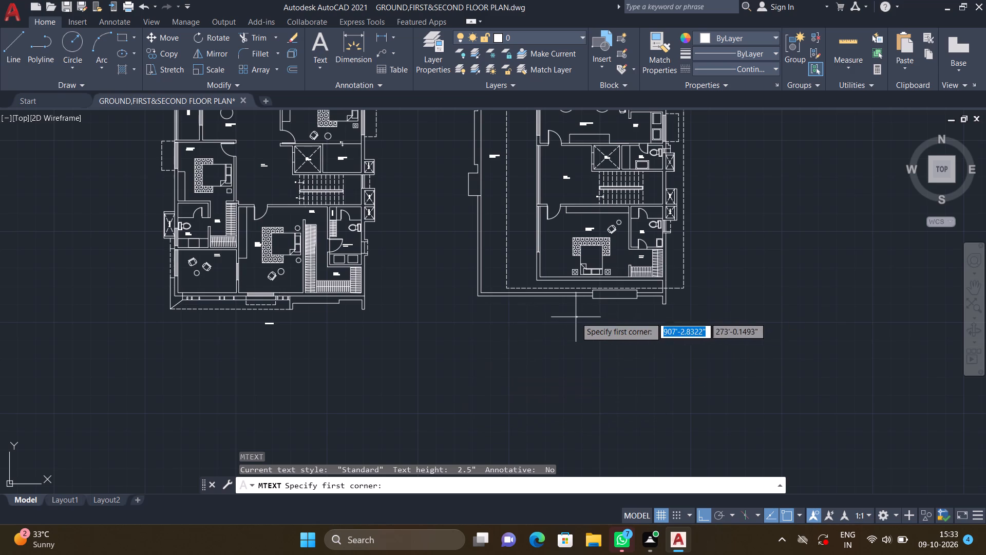
{"action": "scroll", "coordinate": [582, 318], "scroll_direction": "up", "scroll_amount": 2}
{"action": "left_click_drag", "start_coordinate": [503, 307], "coordinate": [509, 310]}
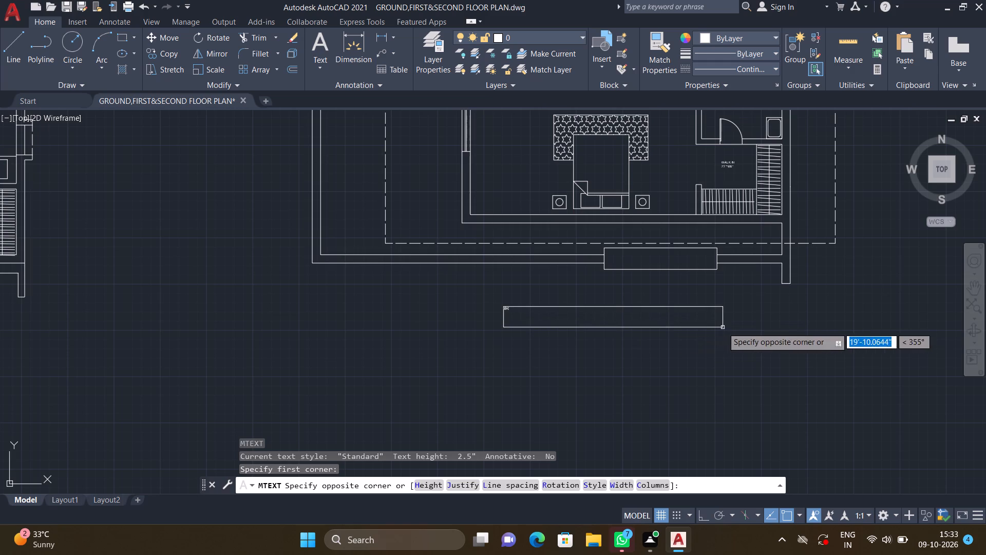
{"action": "left_click", "coordinate": [723, 327]}
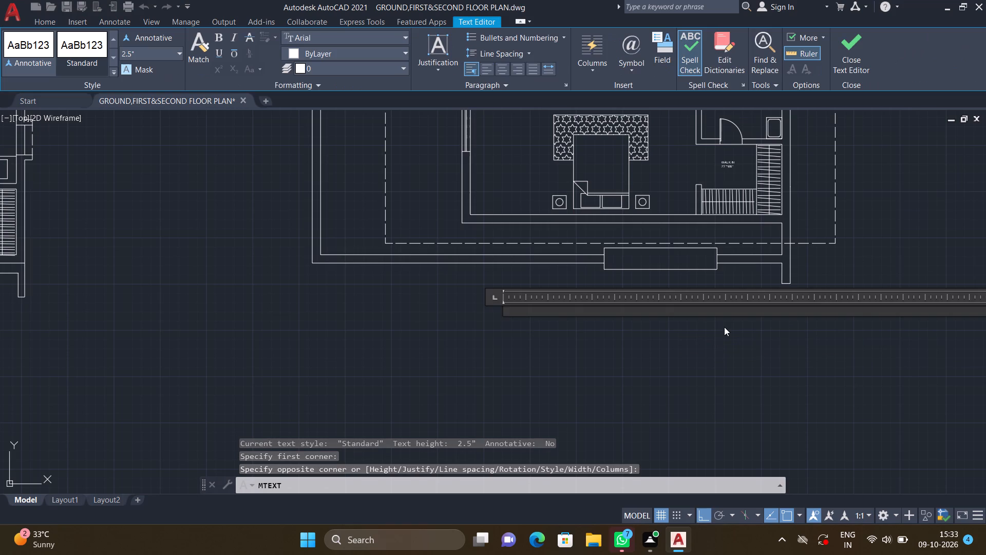
{"action": "type", "text": "SE"}
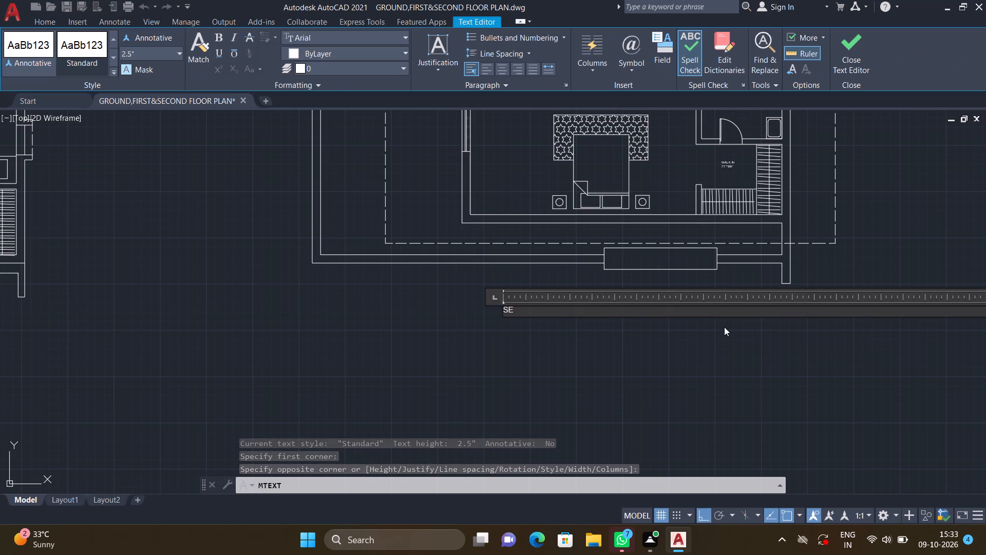
{"action": "type", "text": "COND"}
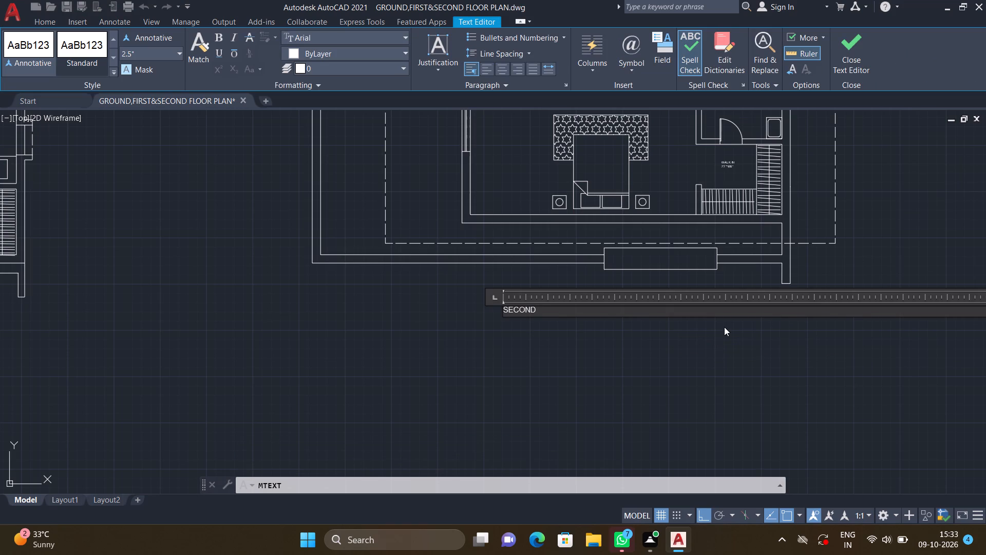
{"action": "key", "text": "space"}
{"action": "type", "text": "FLOOR"}
{"action": "key", "text": "Return"}
{"action": "key", "text": "Escape"}
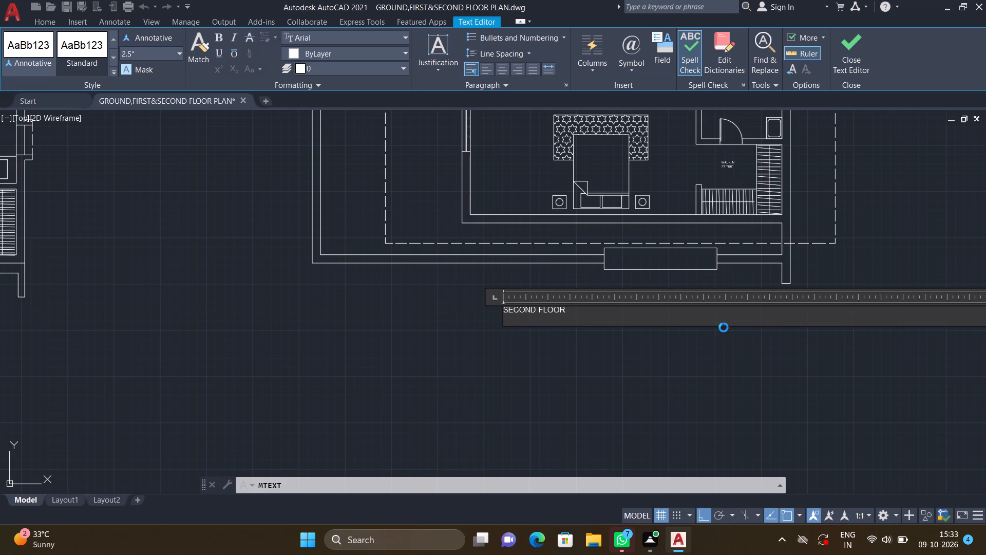
{"action": "left_click", "coordinate": [522, 270]}
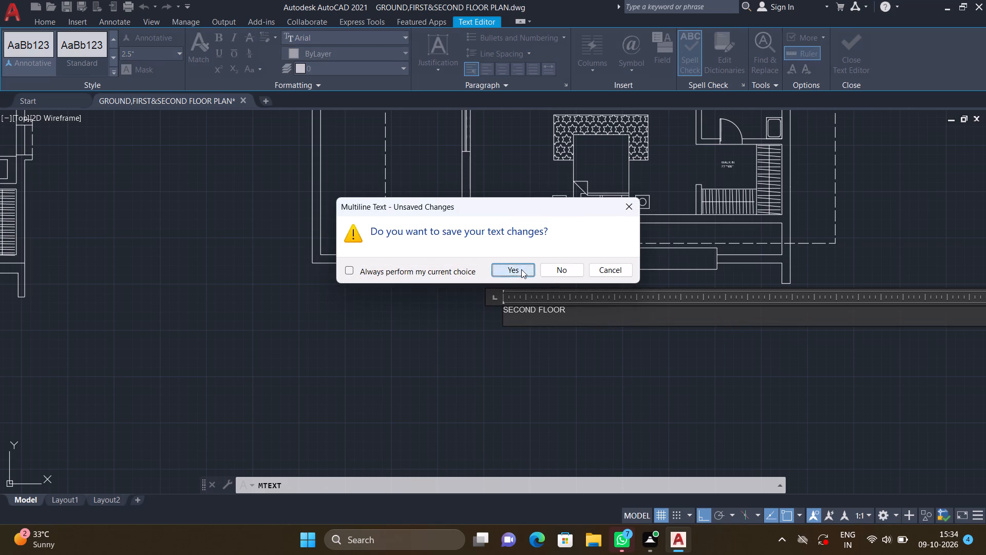
Move the SECOND FLOOR title due east with Ortho on, placing it below the projection on the plan's south wall.
{"action": "key", "text": "m"}
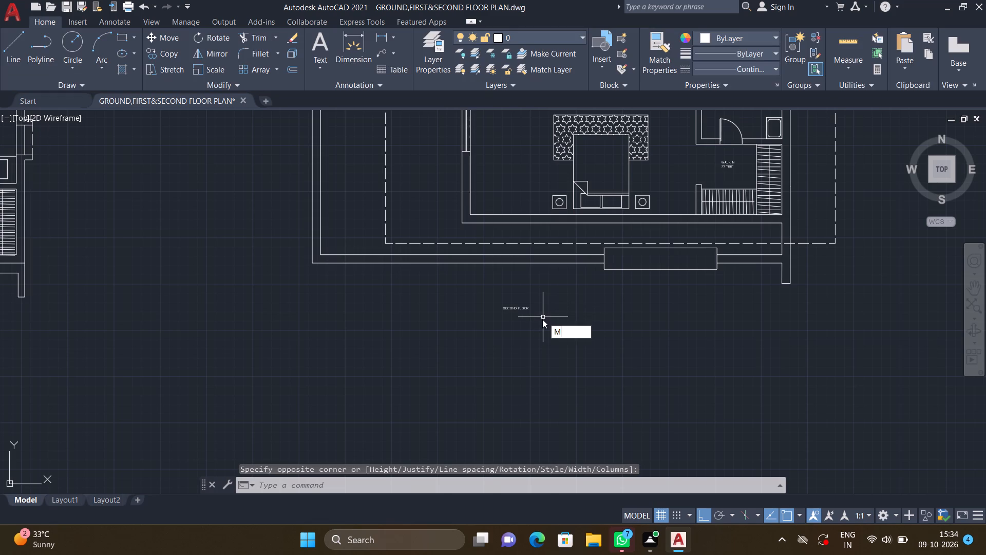
{"action": "key", "text": "Return"}
{"action": "scroll", "coordinate": [524, 311], "scroll_direction": "up", "scroll_amount": 2}
{"action": "left_click", "coordinate": [520, 304]}
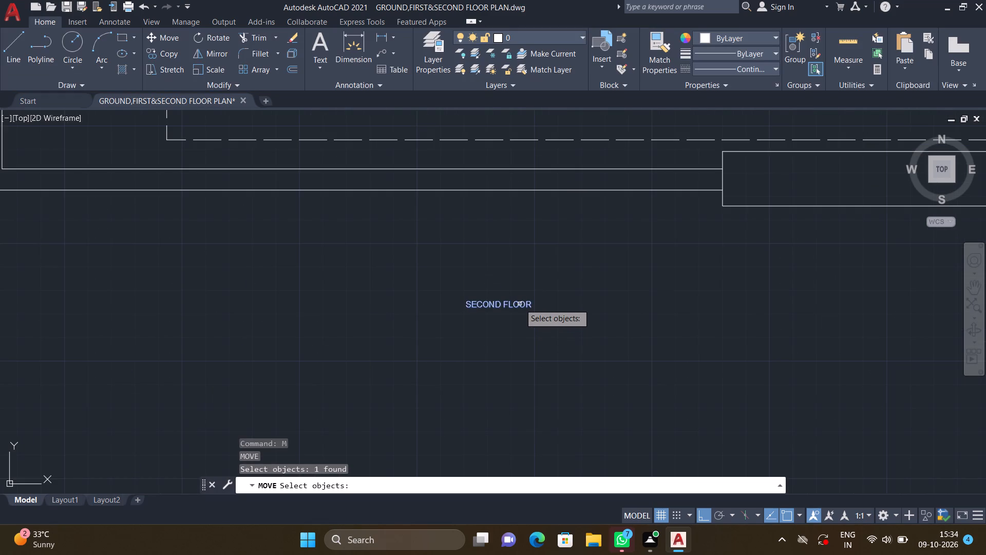
{"action": "key", "text": "Return"}
{"action": "scroll", "coordinate": [471, 308], "scroll_direction": "up", "scroll_amount": 2}
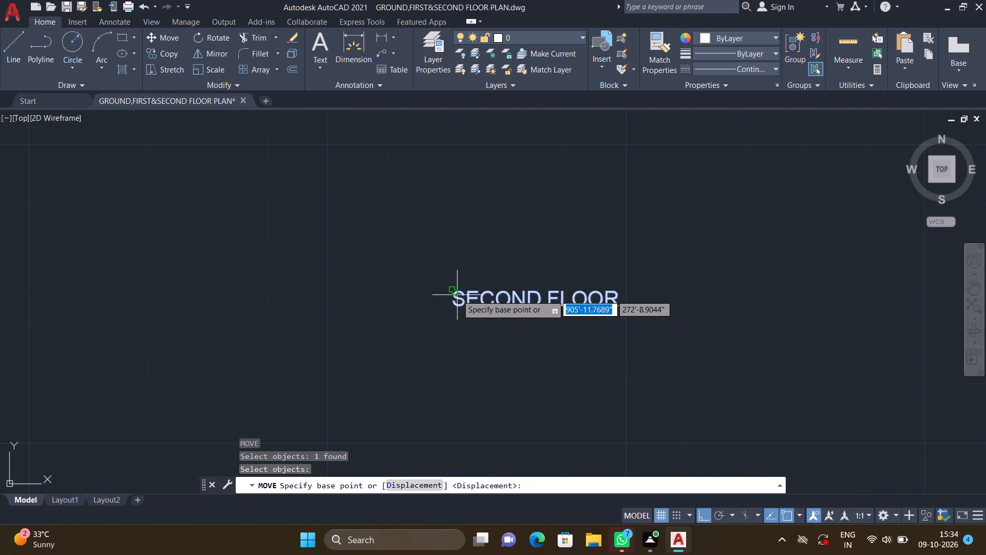
{"action": "left_click", "coordinate": [457, 293]}
{"action": "scroll", "coordinate": [598, 287], "scroll_direction": "down", "scroll_amount": 3}
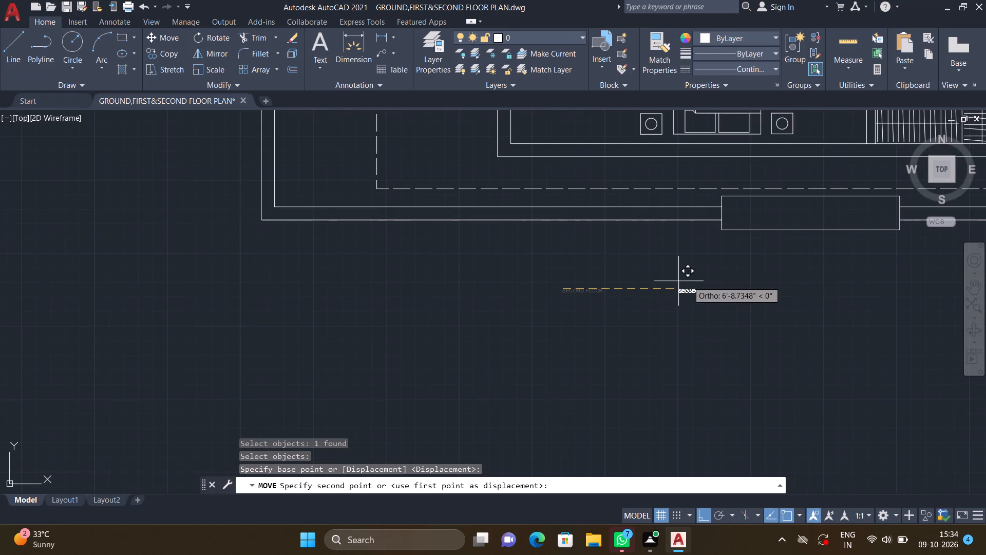
{"action": "left_click", "coordinate": [760, 290]}
Draw a horizontal line about 105' long with Ortho on in the empty area west of the floor plans.
{"action": "scroll", "coordinate": [643, 324], "scroll_direction": "down", "scroll_amount": 3}
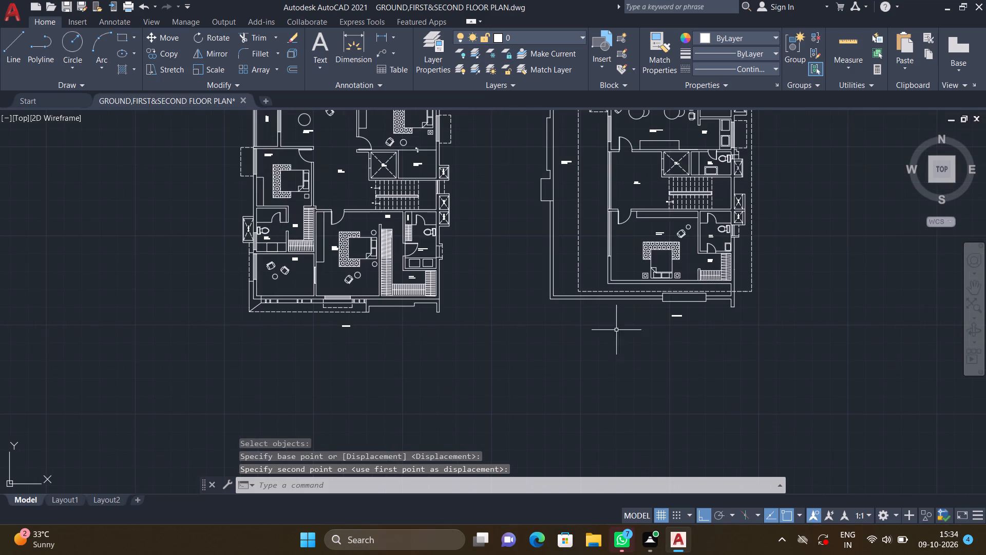
{"action": "scroll", "coordinate": [572, 353], "scroll_direction": "down", "scroll_amount": 1}
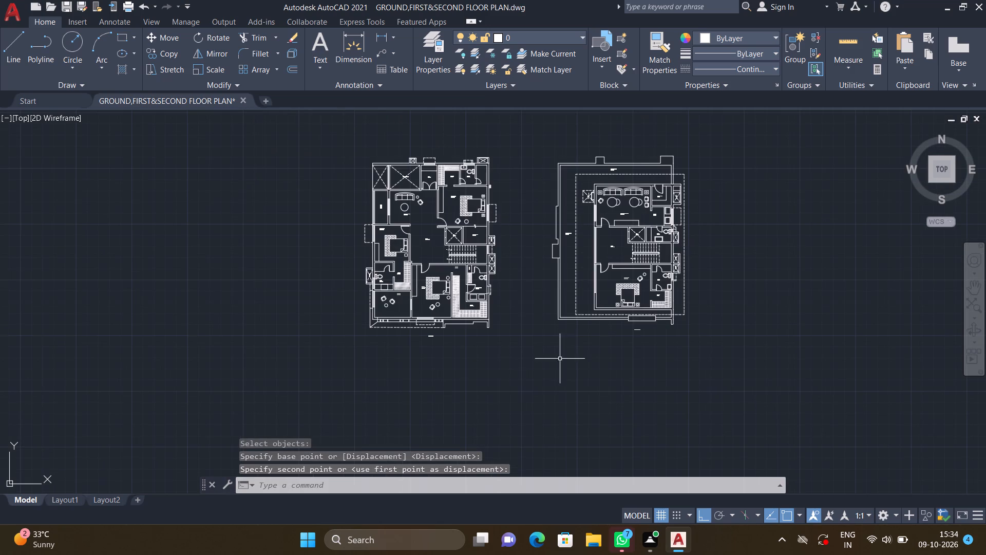
{"action": "middle_click_drag", "start_coordinate": [348, 377], "coordinate": [407, 405]}
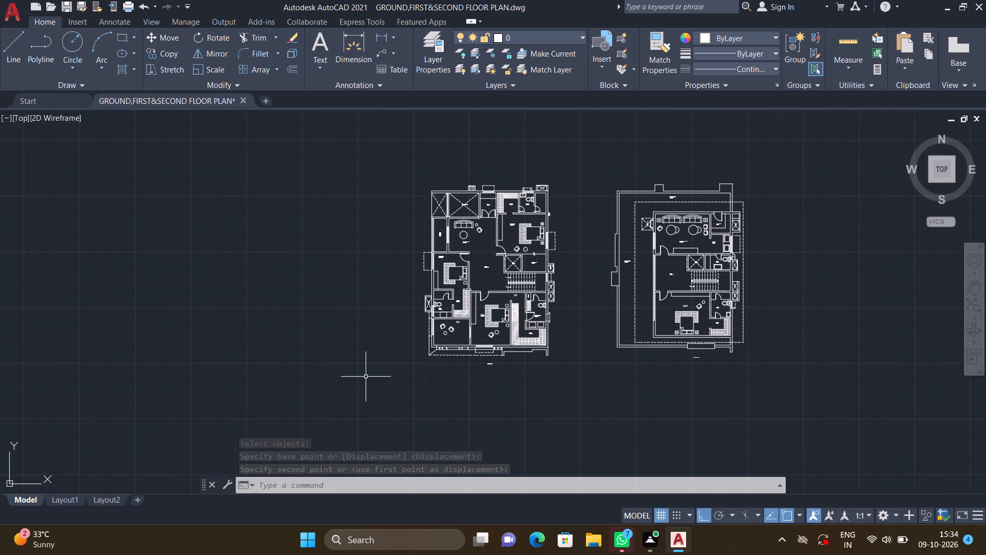
{"action": "middle_click_drag", "start_coordinate": [375, 378], "coordinate": [452, 388]}
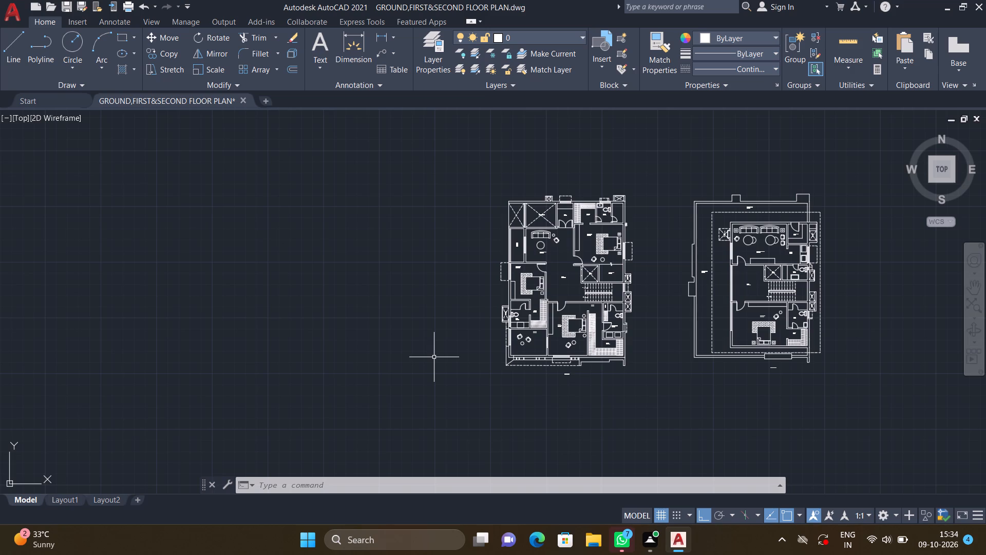
{"action": "key", "text": "l"}
{"action": "key", "text": "Return"}
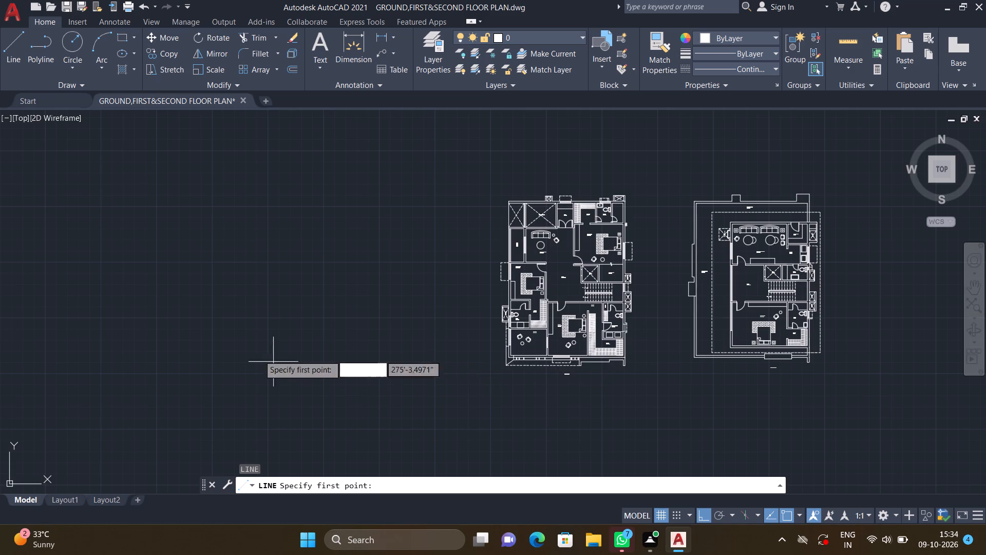
{"action": "middle_click_drag", "start_coordinate": [282, 353], "coordinate": [442, 371]}
{"action": "scroll", "coordinate": [344, 357], "scroll_direction": "down", "scroll_amount": 1}
{"action": "middle_click_drag", "start_coordinate": [340, 293], "coordinate": [422, 267]}
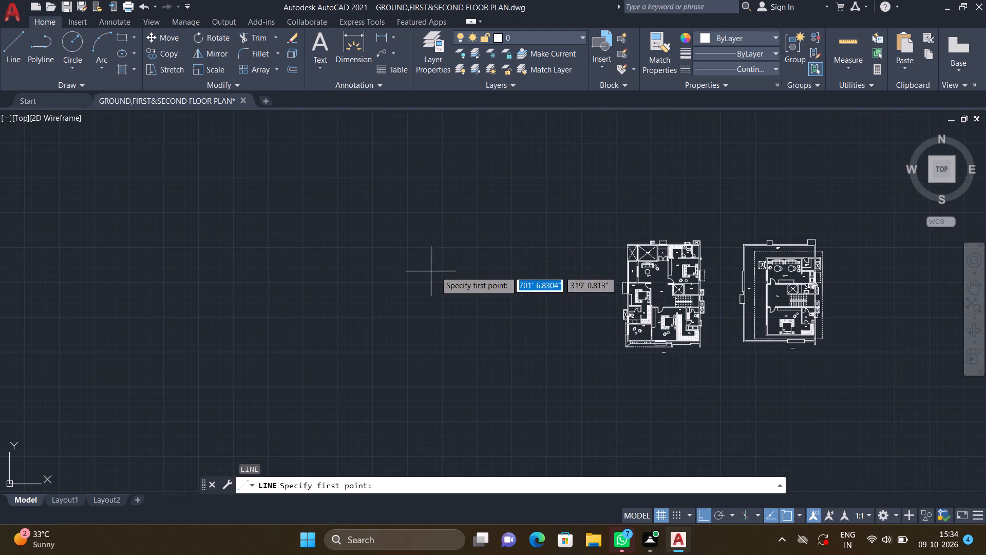
{"action": "scroll", "coordinate": [413, 244], "scroll_direction": "up", "scroll_amount": 1}
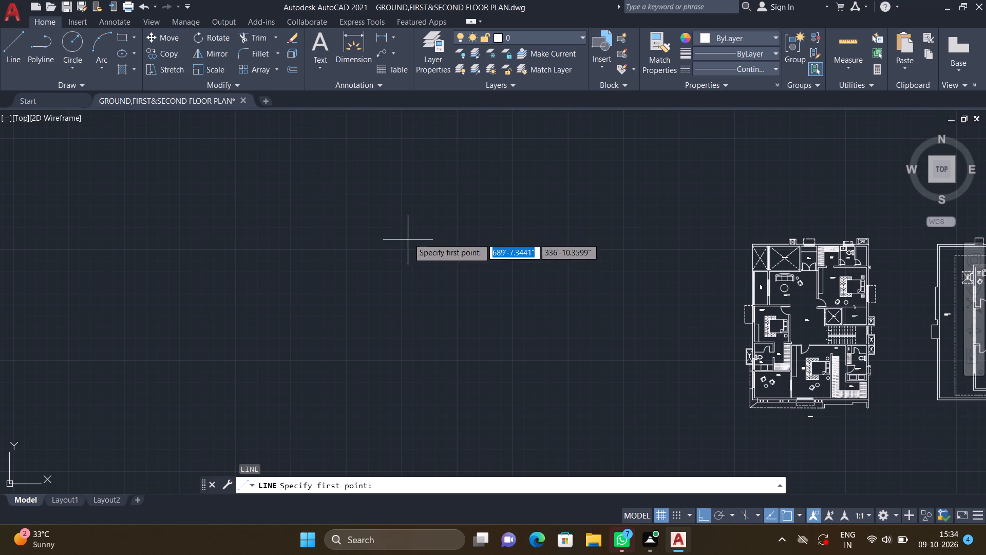
{"action": "double_click", "coordinate": [367, 225]}
{"action": "middle_click_drag", "start_coordinate": [567, 226], "coordinate": [510, 220]}
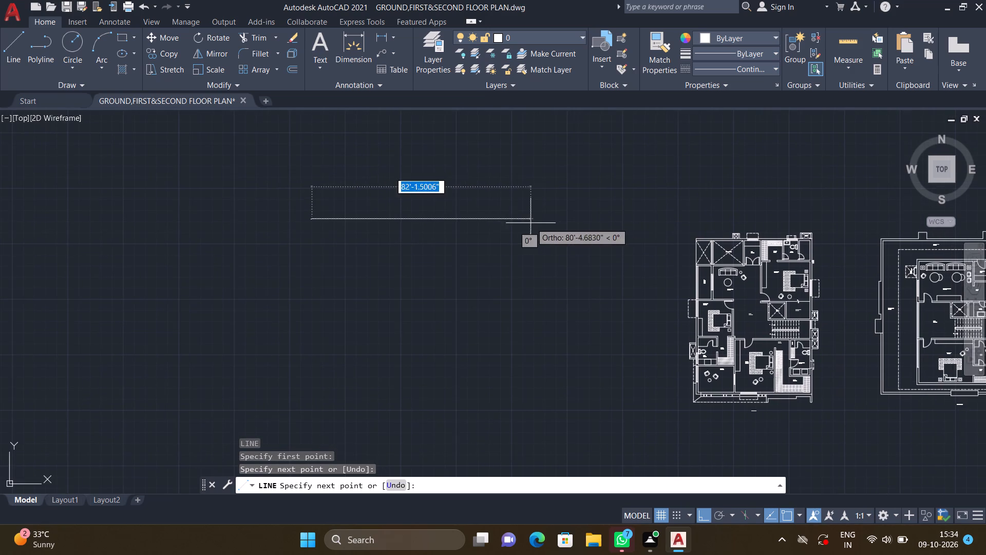
{"action": "scroll", "coordinate": [561, 226], "scroll_direction": "up", "scroll_amount": 2}
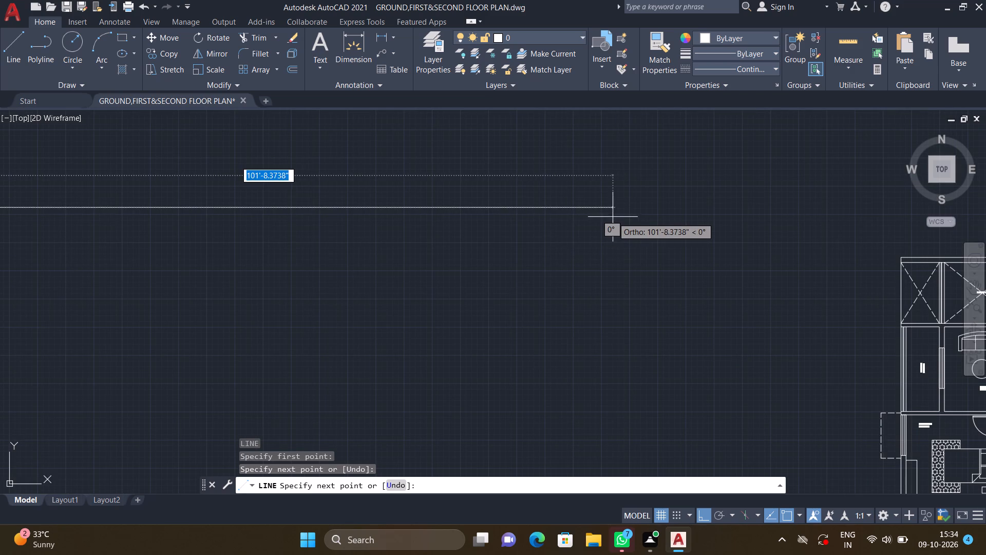
{"action": "left_click", "coordinate": [628, 212]}
{"action": "key", "text": "Return"}
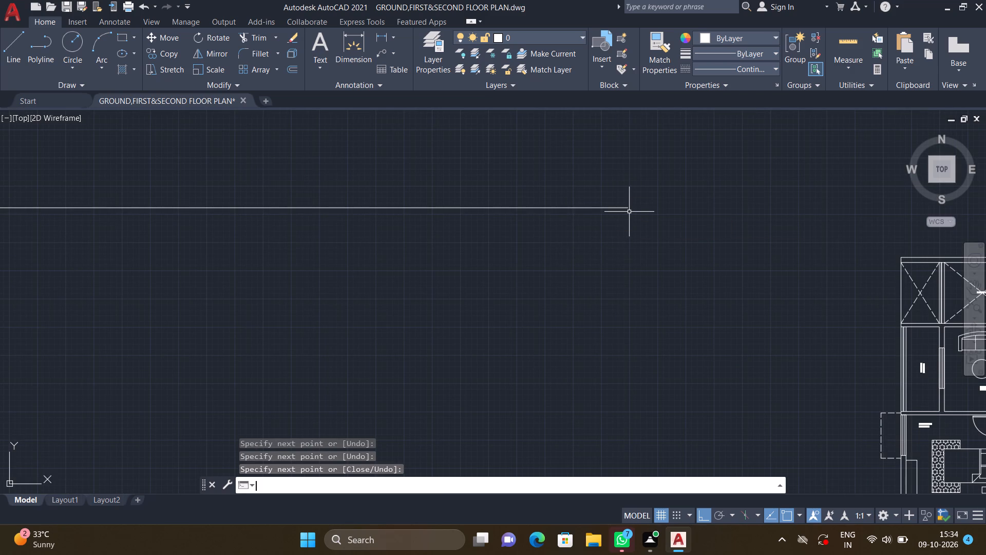
{"action": "scroll", "coordinate": [597, 251], "scroll_direction": "down", "scroll_amount": 2}
{"action": "middle_click_drag", "start_coordinate": [431, 303], "coordinate": [519, 289]}
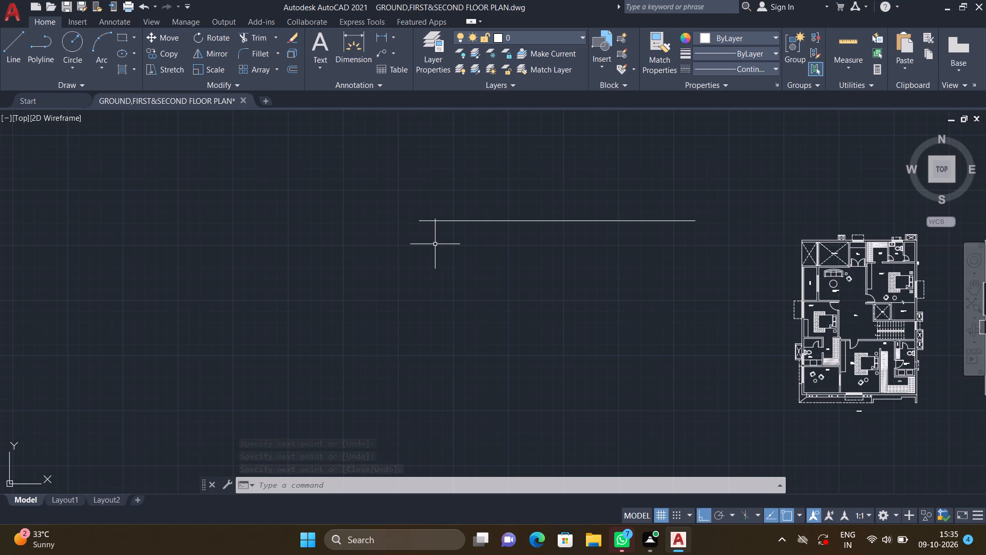
Continue the horizontal line westward from its west end with a second segment about 105' long.
{"action": "key", "text": "l"}
{"action": "key", "text": "Return"}
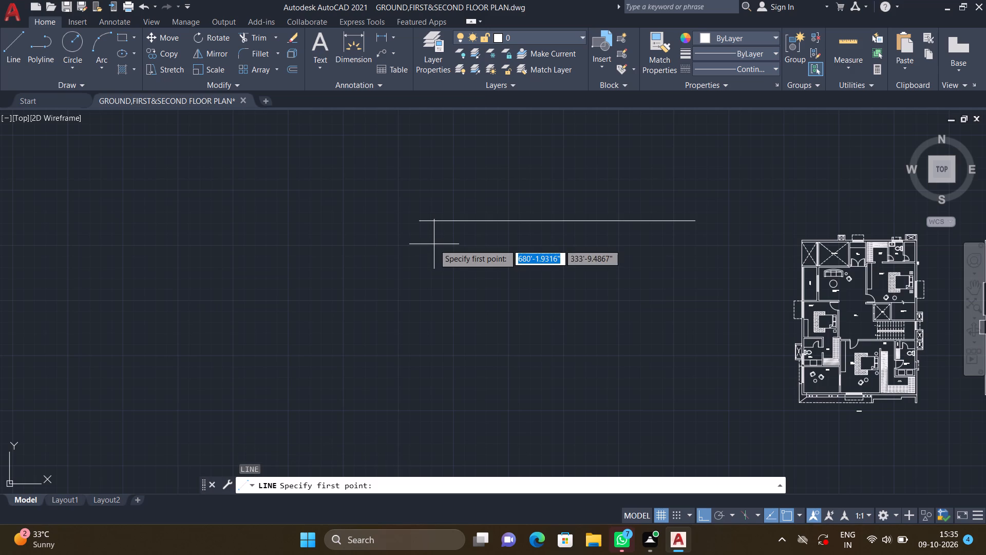
{"action": "left_click", "coordinate": [418, 220]}
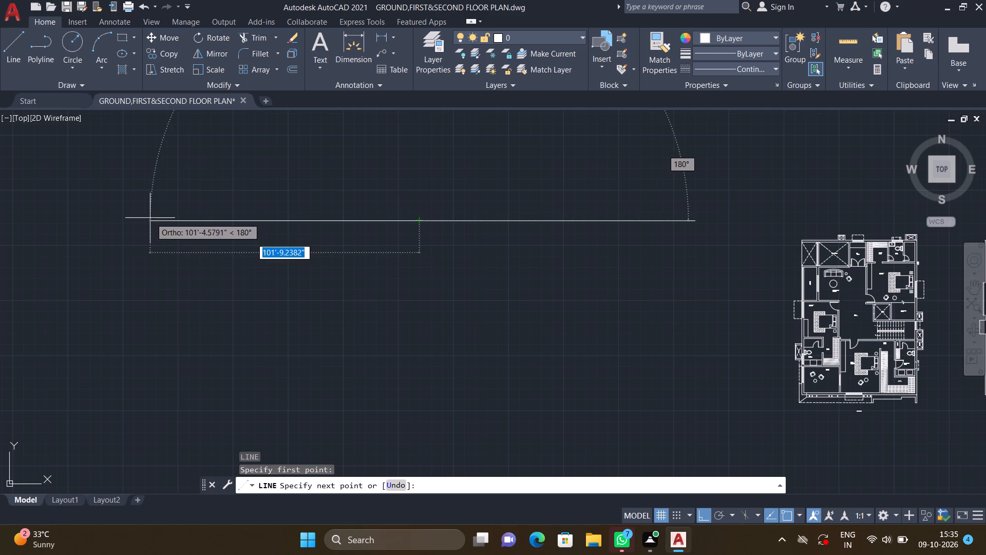
{"action": "left_click", "coordinate": [142, 218]}
{"action": "key", "text": "Return"}
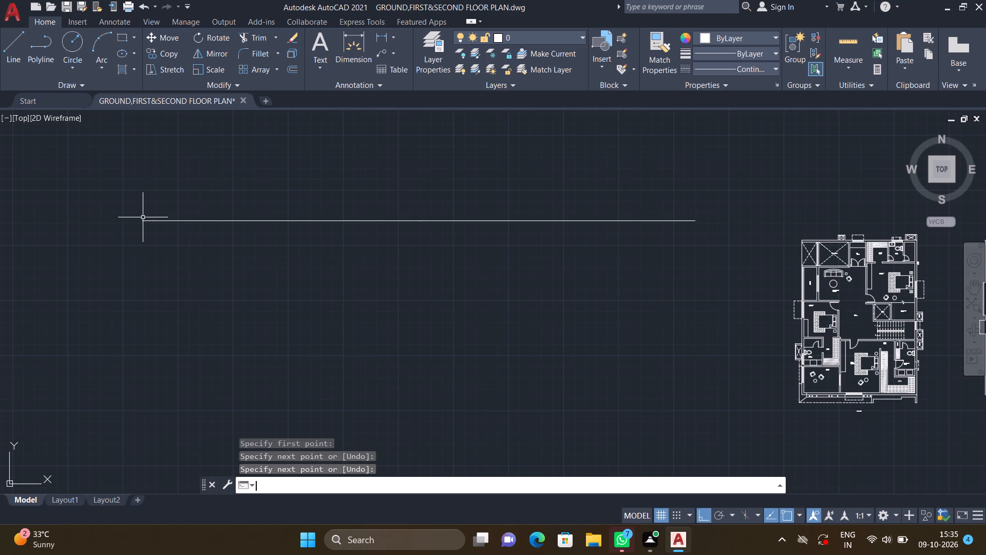
Draw a vertical line with Ortho on from the horizontal line's west end southward to just past the X axis.
{"action": "scroll", "coordinate": [146, 230], "scroll_direction": "down", "scroll_amount": 2}
{"action": "middle_click_drag", "start_coordinate": [125, 238], "coordinate": [184, 248]}
{"action": "middle_click_drag", "start_coordinate": [195, 254], "coordinate": [258, 228]}
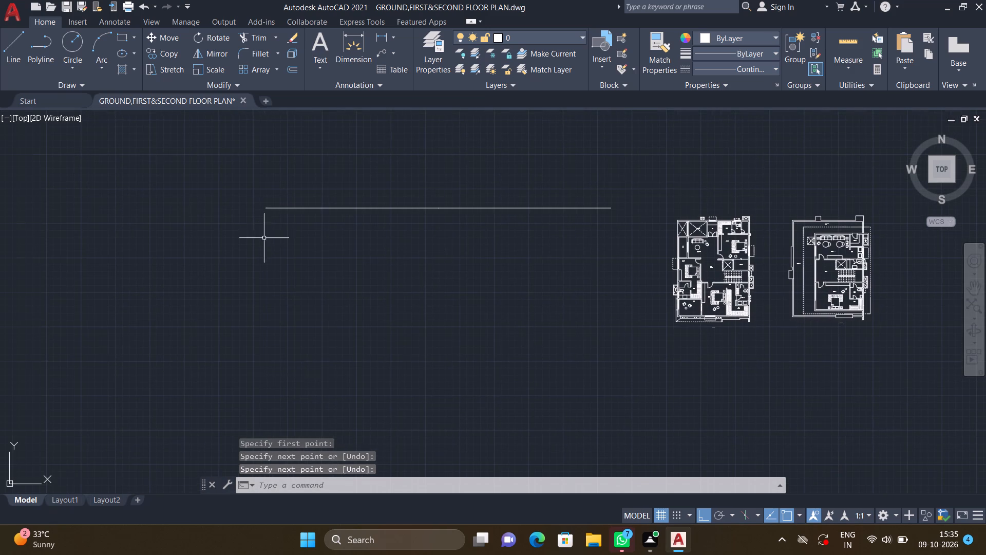
{"action": "scroll", "coordinate": [268, 216], "scroll_direction": "up", "scroll_amount": 2}
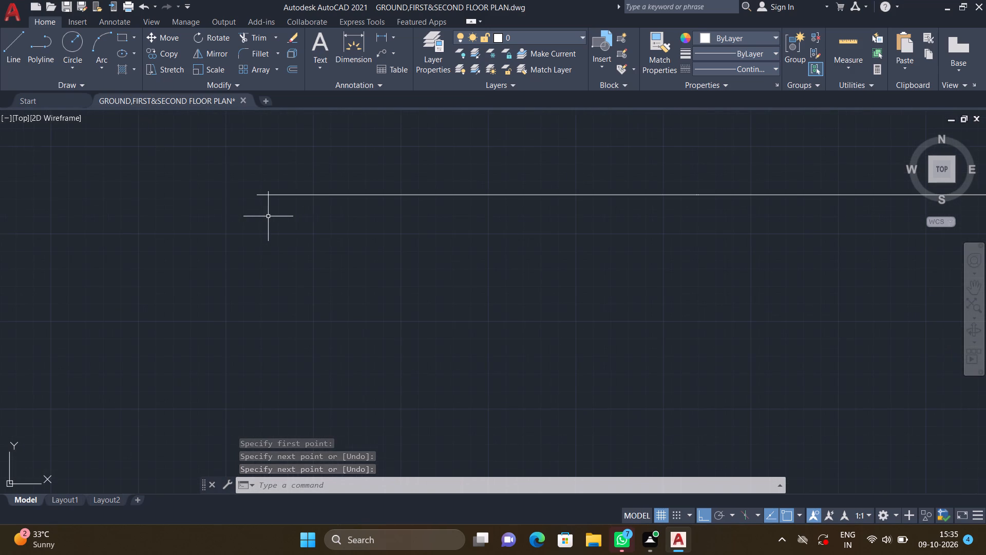
{"action": "key", "text": "l"}
{"action": "key", "text": "Return"}
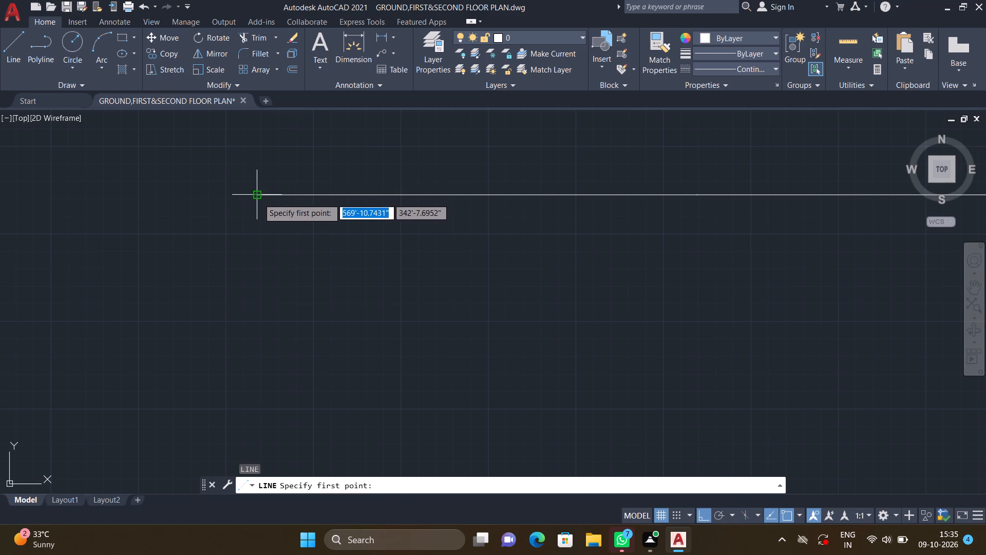
{"action": "left_click", "coordinate": [258, 198]}
{"action": "scroll", "coordinate": [278, 350], "scroll_direction": "down", "scroll_amount": 3}
{"action": "middle_click_drag", "start_coordinate": [272, 421], "coordinate": [275, 322]}
{"action": "scroll", "coordinate": [278, 319], "scroll_direction": "down", "scroll_amount": 2}
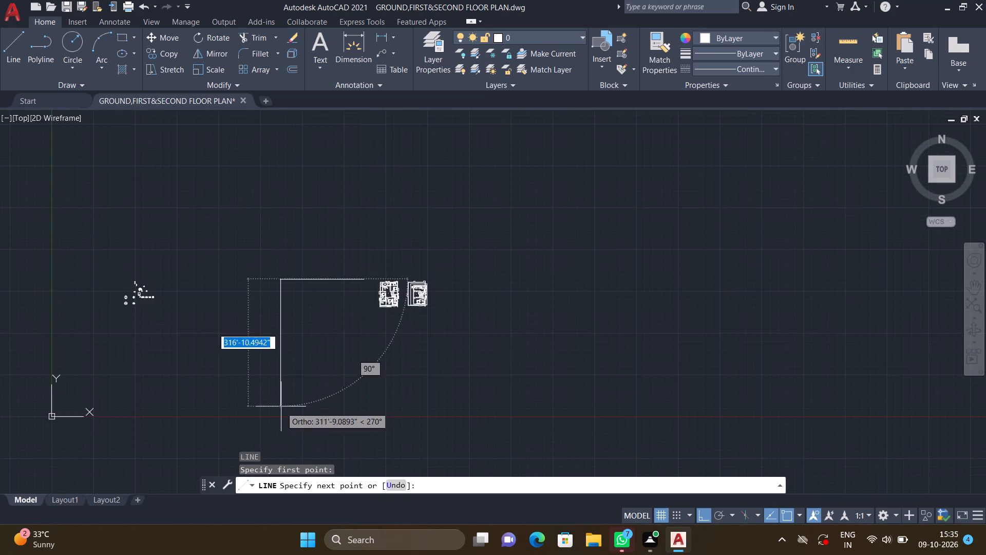
{"action": "middle_click_drag", "start_coordinate": [277, 394], "coordinate": [289, 334]}
{"action": "scroll", "coordinate": [277, 392], "scroll_direction": "down", "scroll_amount": 1}
{"action": "scroll", "coordinate": [292, 335], "scroll_direction": "up", "scroll_amount": 3}
{"action": "left_click", "coordinate": [278, 401]}
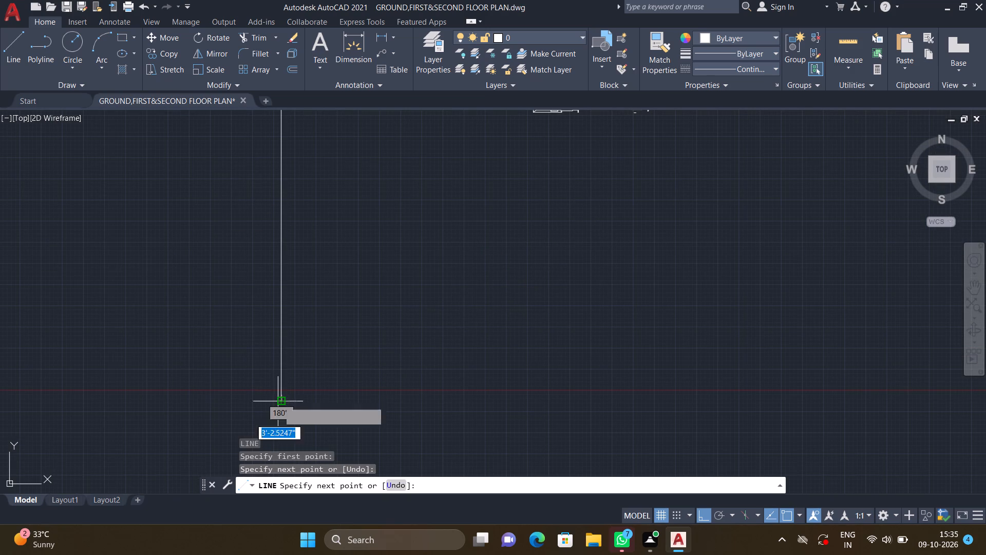
{"action": "key", "text": "Return"}
Offset the long vertical line 9" eastward, toward the floor plans.
{"action": "scroll", "coordinate": [274, 401], "scroll_direction": "down", "scroll_amount": 2}
{"action": "middle_click_drag", "start_coordinate": [317, 330], "coordinate": [326, 337]}
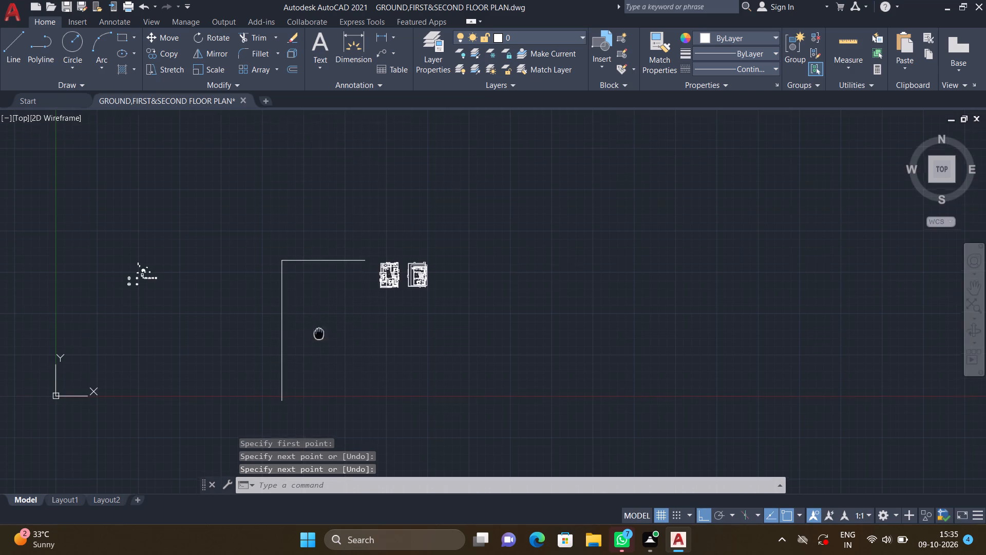
{"action": "middle_click_drag", "start_coordinate": [326, 337], "coordinate": [413, 354]}
{"action": "scroll", "coordinate": [382, 295], "scroll_direction": "up", "scroll_amount": 3}
{"action": "key", "text": "o"}
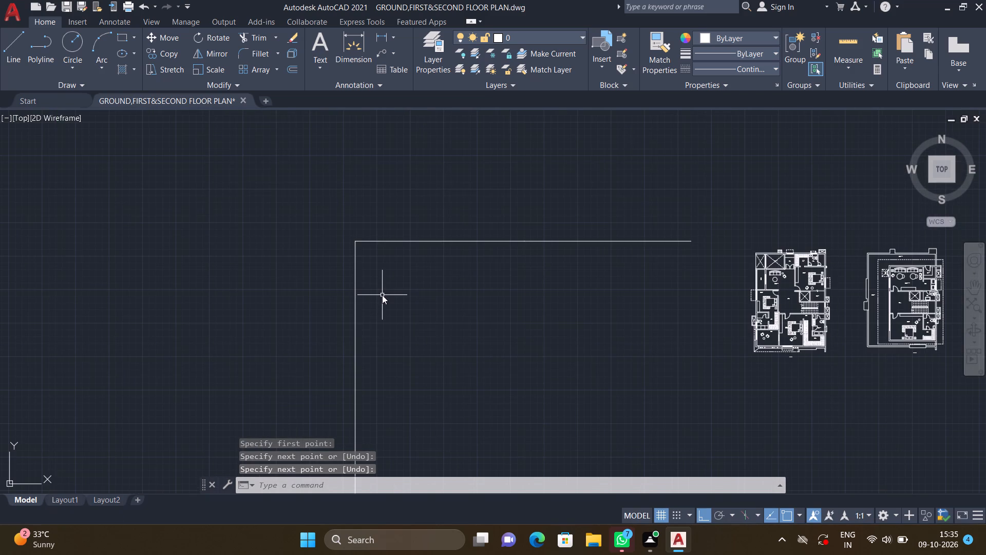
{"action": "key", "text": "Return"}
{"action": "key", "text": "9"}
{"action": "key", "text": "shift+quotedbl"}
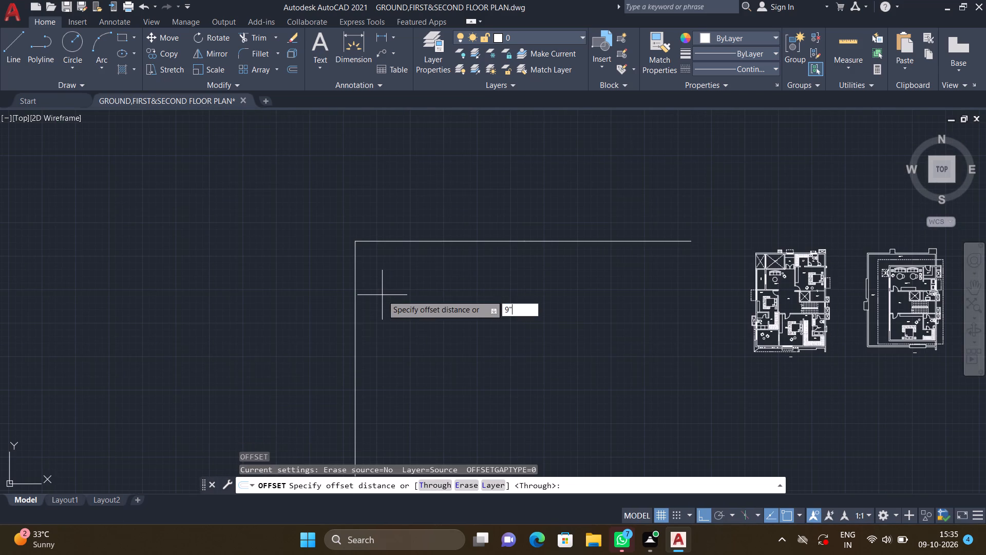
{"action": "key", "text": "Return"}
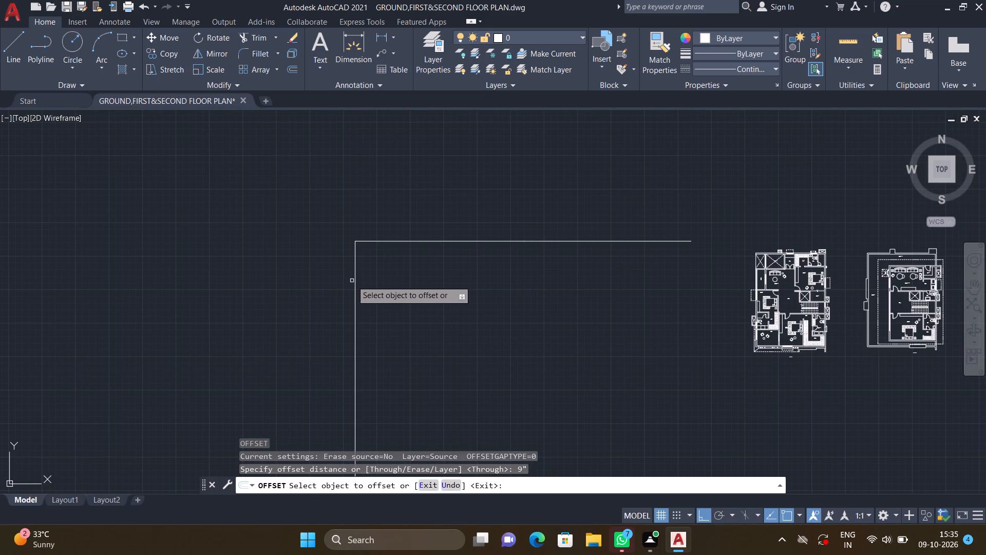
{"action": "left_click", "coordinate": [354, 283]}
{"action": "left_click", "coordinate": [357, 284]}
{"action": "double_click", "coordinate": [398, 287]}
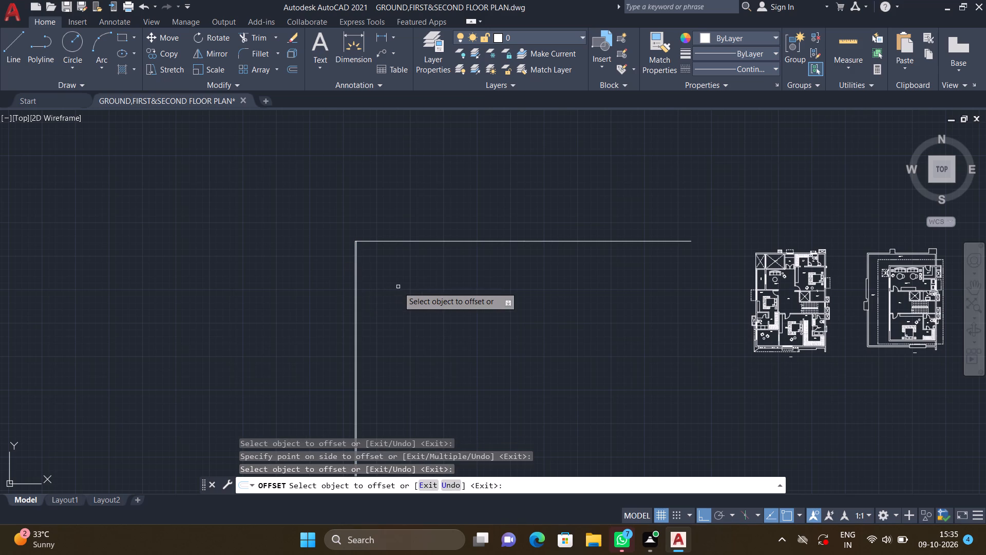
{"action": "key", "text": "Return"}
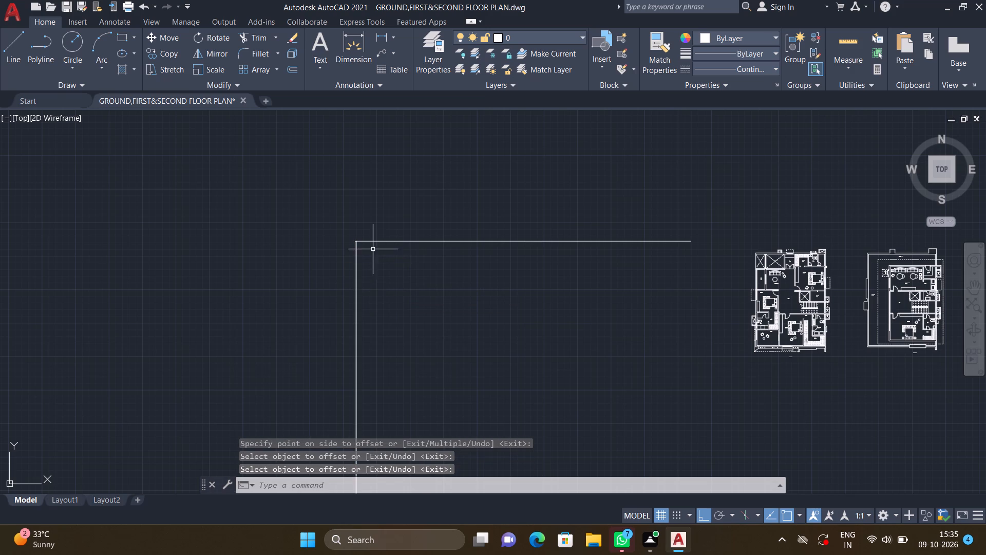
Offset the western segment of the long horizontal line 9" southward.
{"action": "scroll", "coordinate": [363, 251], "scroll_direction": "up", "scroll_amount": 5}
{"action": "middle_click_drag", "start_coordinate": [375, 241], "coordinate": [336, 241]}
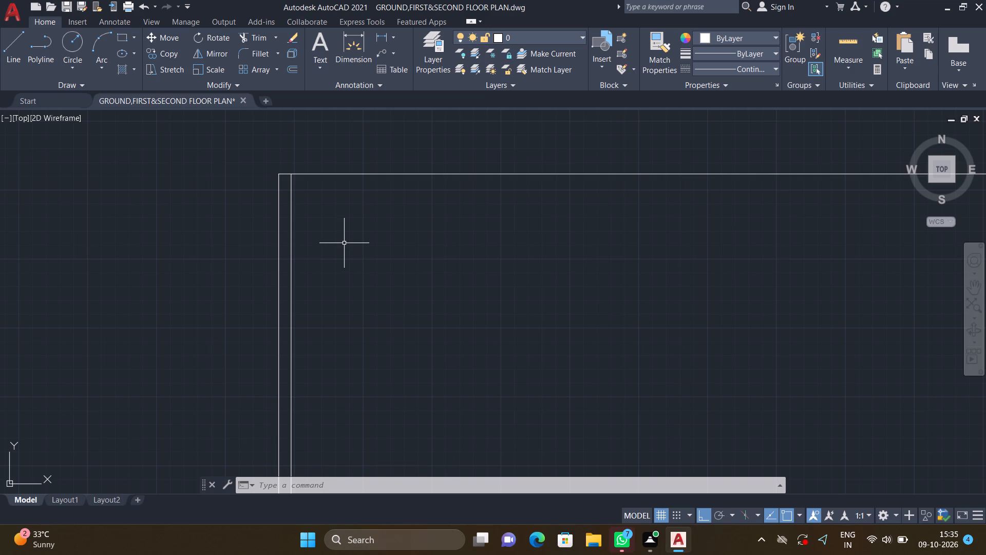
{"action": "key", "text": "o"}
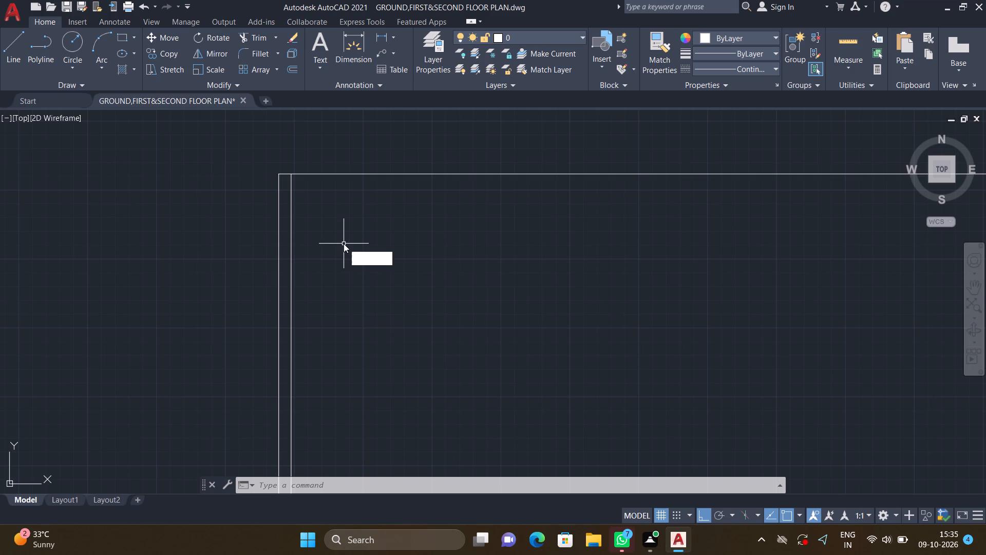
{"action": "key", "text": "Return"}
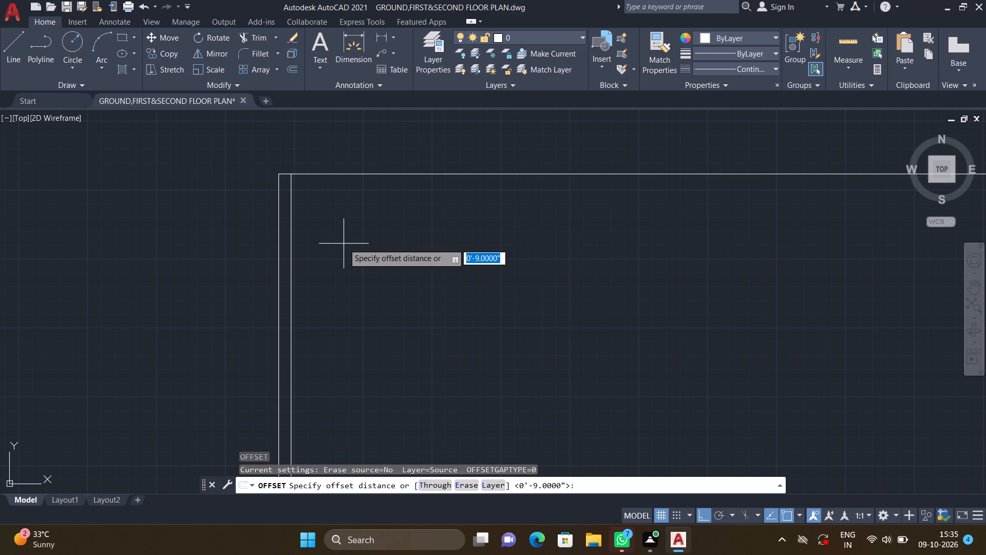
{"action": "key", "text": "9"}
{"action": "key", "text": "shift+quotedbl"}
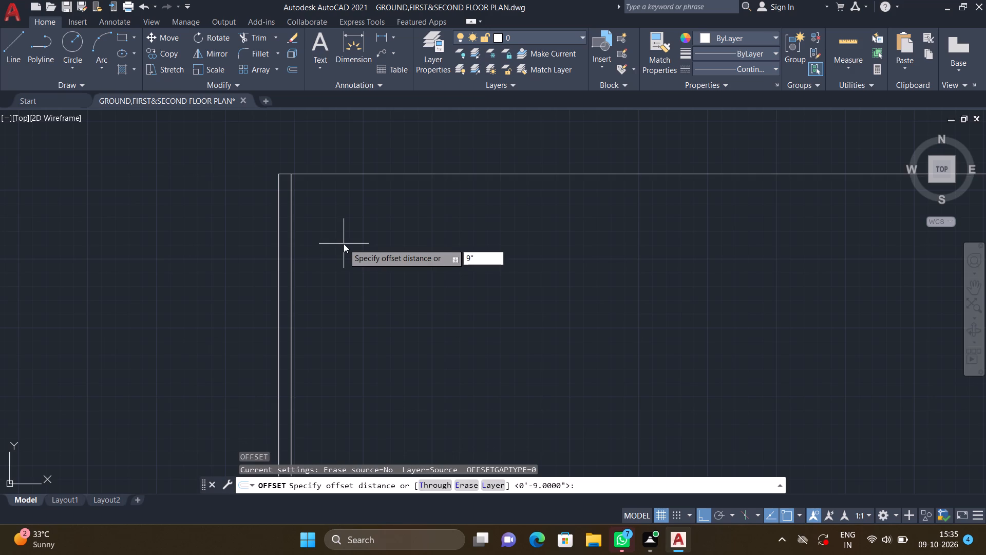
{"action": "key", "text": "Return"}
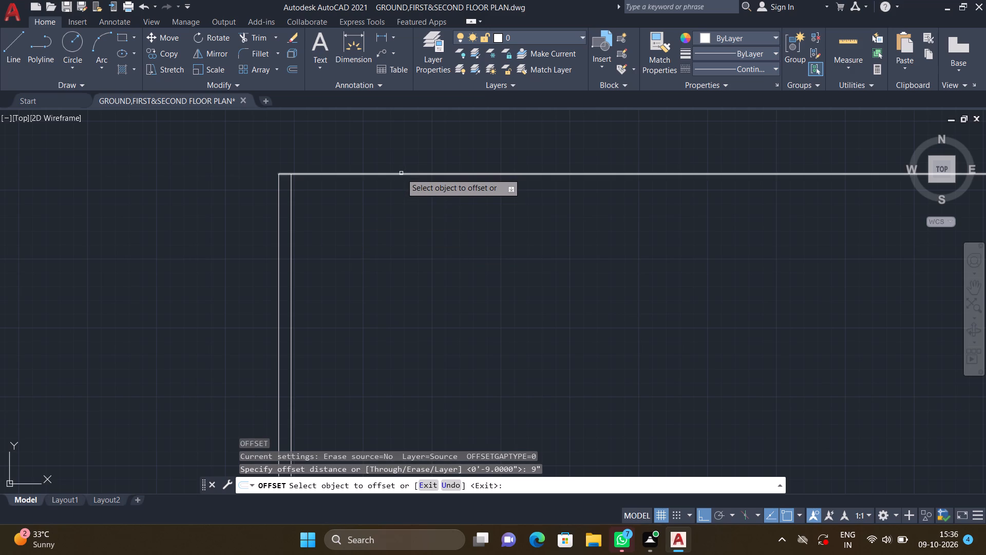
{"action": "left_click", "coordinate": [401, 173]}
{"action": "left_click", "coordinate": [411, 215]}
{"action": "key", "text": "Return"}
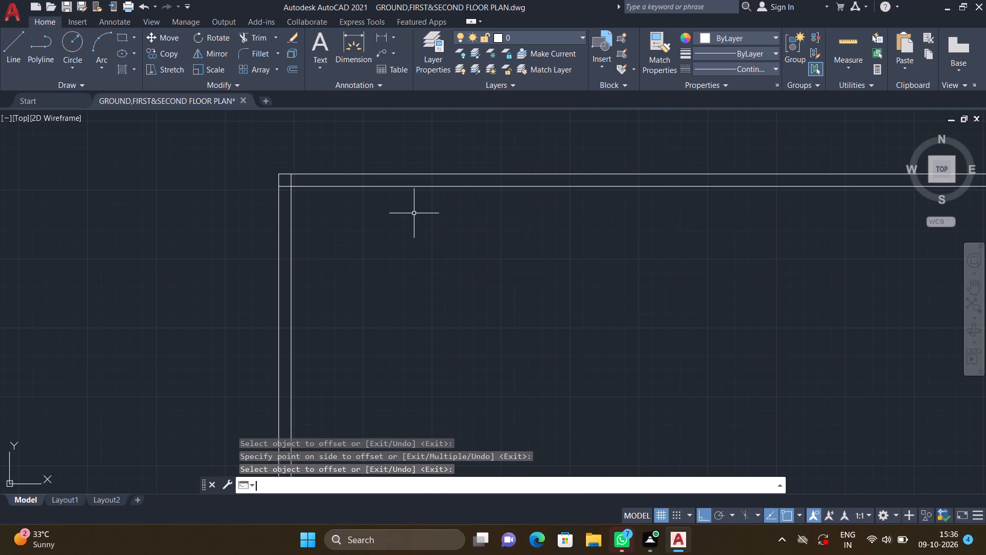
Offset the eastern segment of the long horizontal line 9" southward.
{"action": "scroll", "coordinate": [410, 216], "scroll_direction": "down", "scroll_amount": 2}
{"action": "scroll", "coordinate": [429, 255], "scroll_direction": "down", "scroll_amount": 1}
{"action": "middle_click_drag", "start_coordinate": [422, 251], "coordinate": [363, 234]}
{"action": "scroll", "coordinate": [364, 242], "scroll_direction": "down", "scroll_amount": 2}
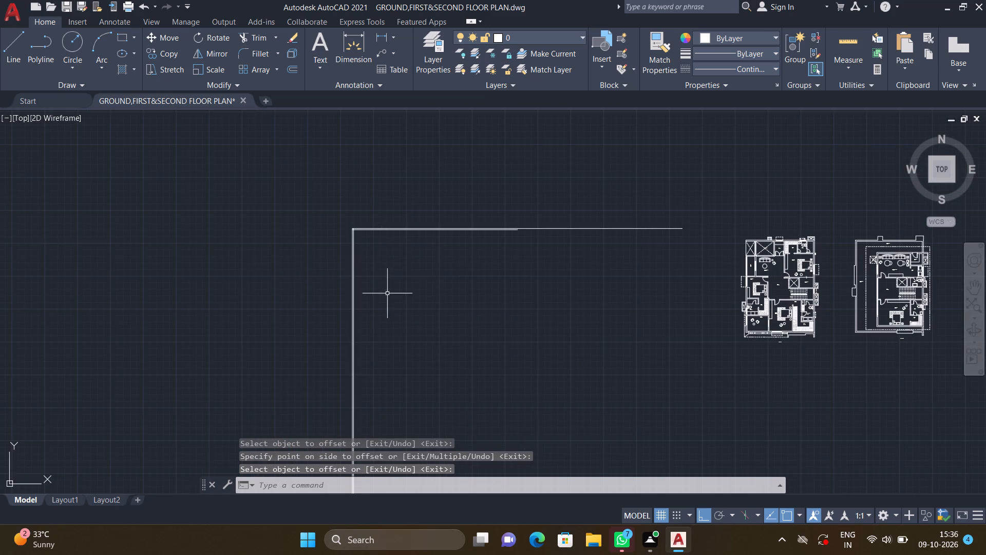
{"action": "middle_click_drag", "start_coordinate": [377, 275], "coordinate": [349, 237]}
{"action": "middle_click_drag", "start_coordinate": [491, 195], "coordinate": [431, 194]}
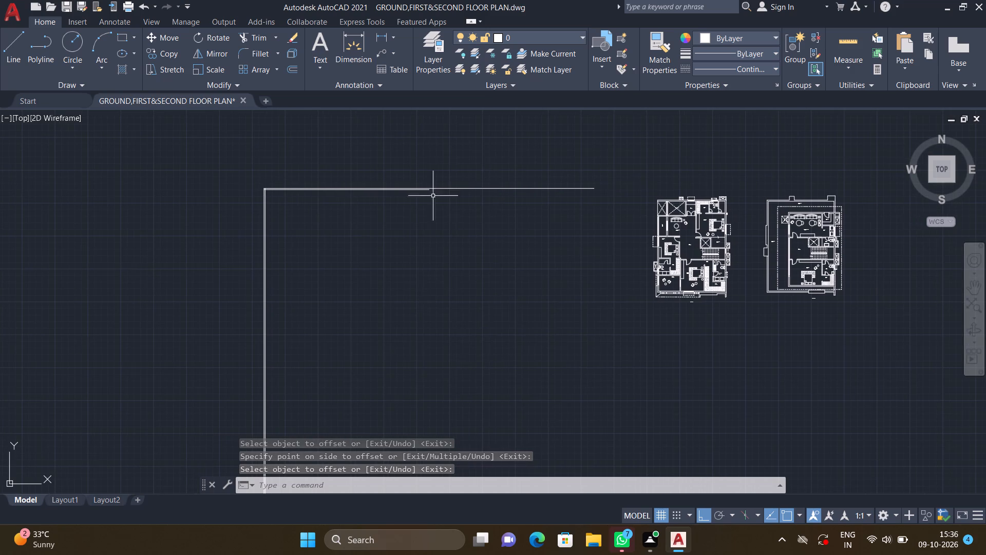
{"action": "scroll", "coordinate": [449, 188], "scroll_direction": "up", "scroll_amount": 4}
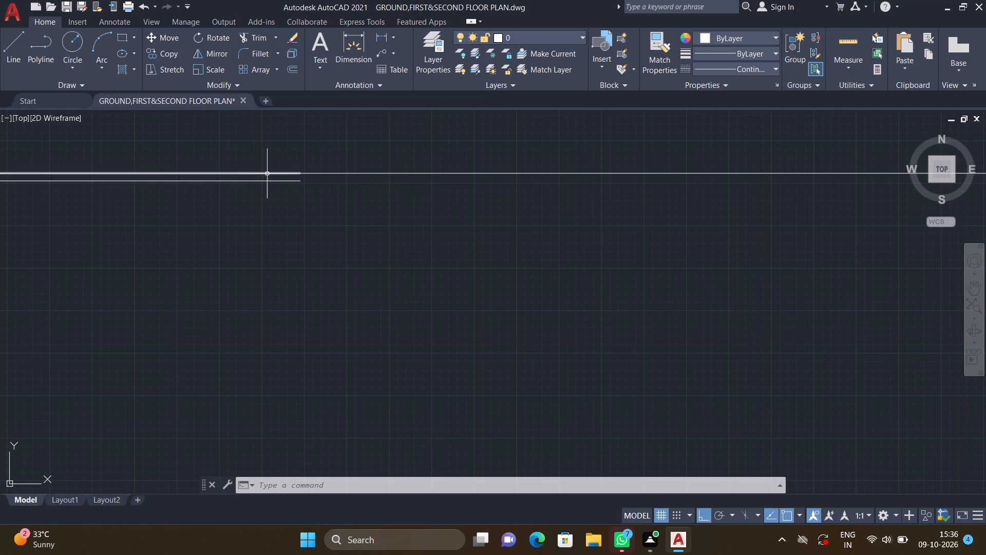
{"action": "scroll", "coordinate": [298, 180], "scroll_direction": "up", "scroll_amount": 5}
{"action": "scroll", "coordinate": [371, 187], "scroll_direction": "down", "scroll_amount": 5}
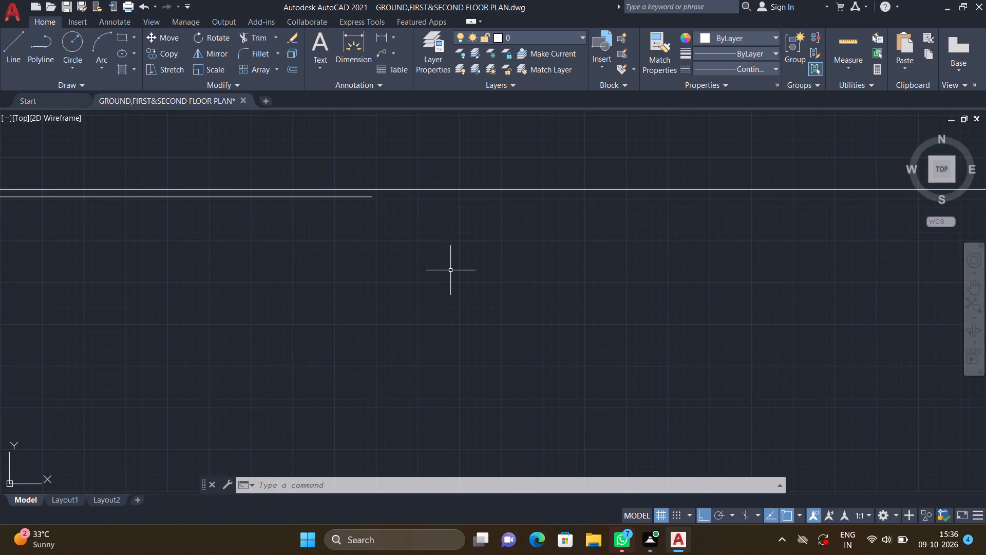
{"action": "key", "text": "o"}
{"action": "key", "text": "Return"}
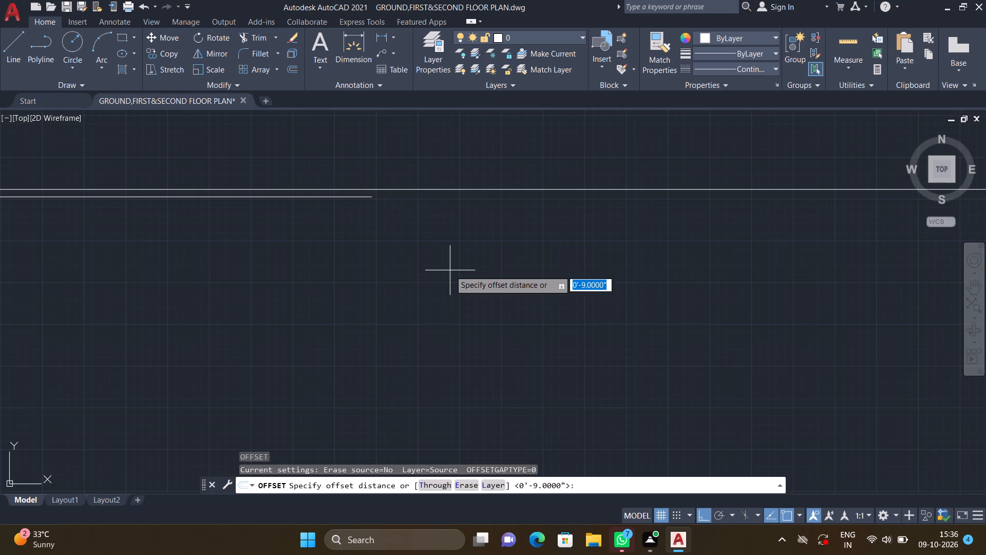
{"action": "key", "text": "9"}
{"action": "key", "text": "shift+quotedbl"}
{"action": "key", "text": "Return"}
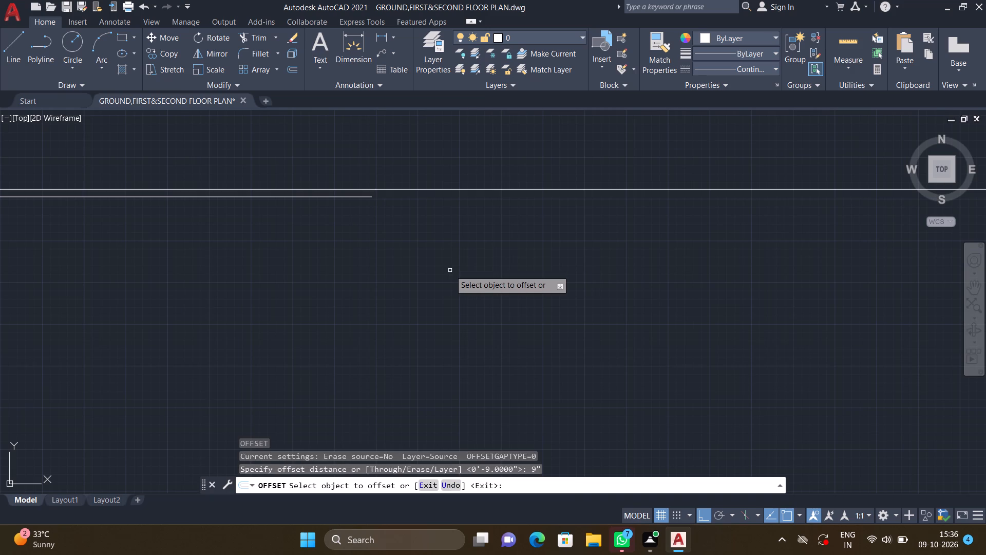
{"action": "left_click", "coordinate": [435, 189]}
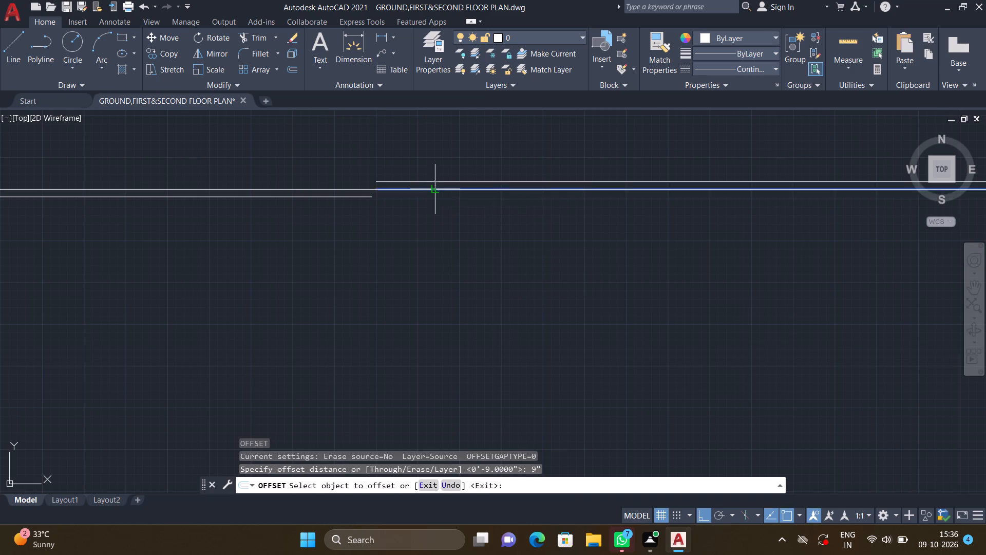
{"action": "left_click", "coordinate": [434, 215]}
{"action": "key", "text": "Return"}
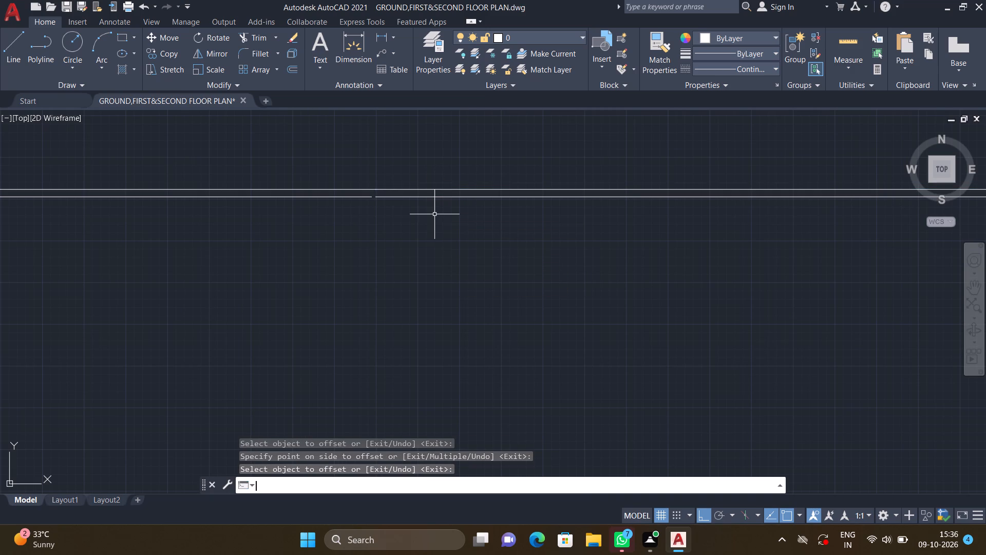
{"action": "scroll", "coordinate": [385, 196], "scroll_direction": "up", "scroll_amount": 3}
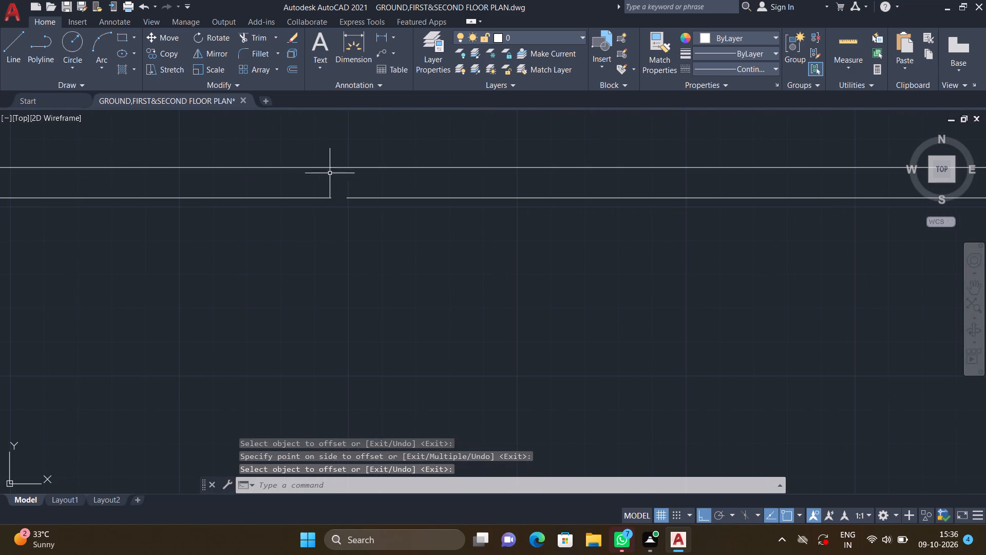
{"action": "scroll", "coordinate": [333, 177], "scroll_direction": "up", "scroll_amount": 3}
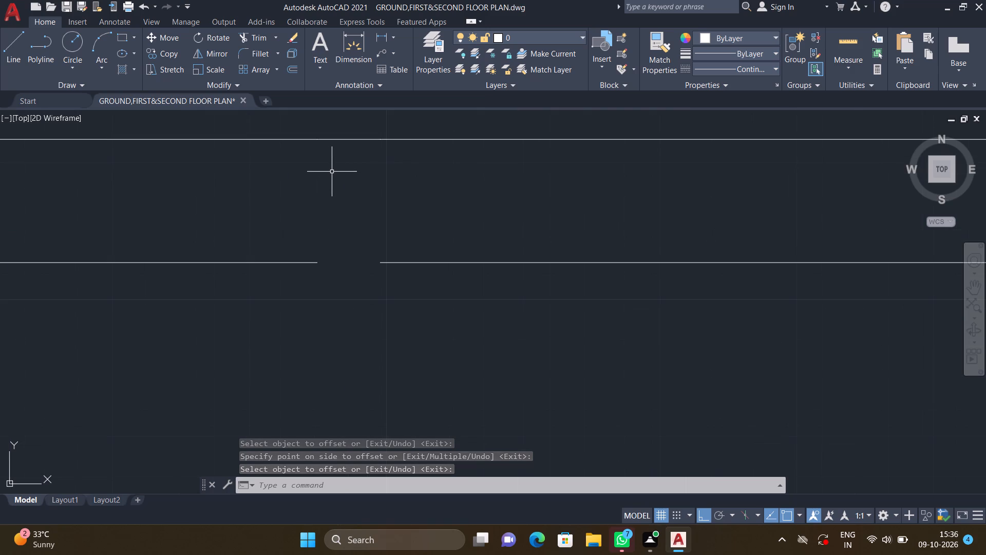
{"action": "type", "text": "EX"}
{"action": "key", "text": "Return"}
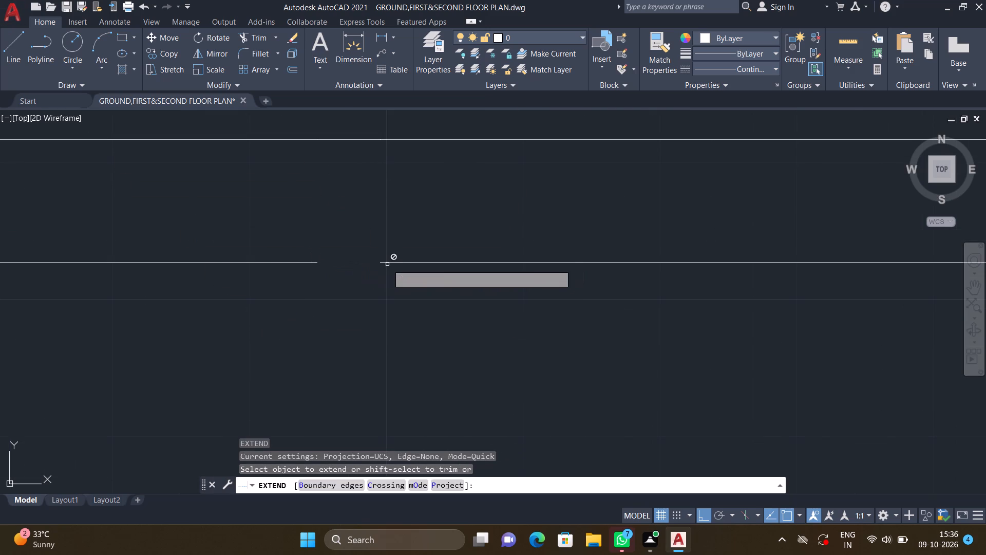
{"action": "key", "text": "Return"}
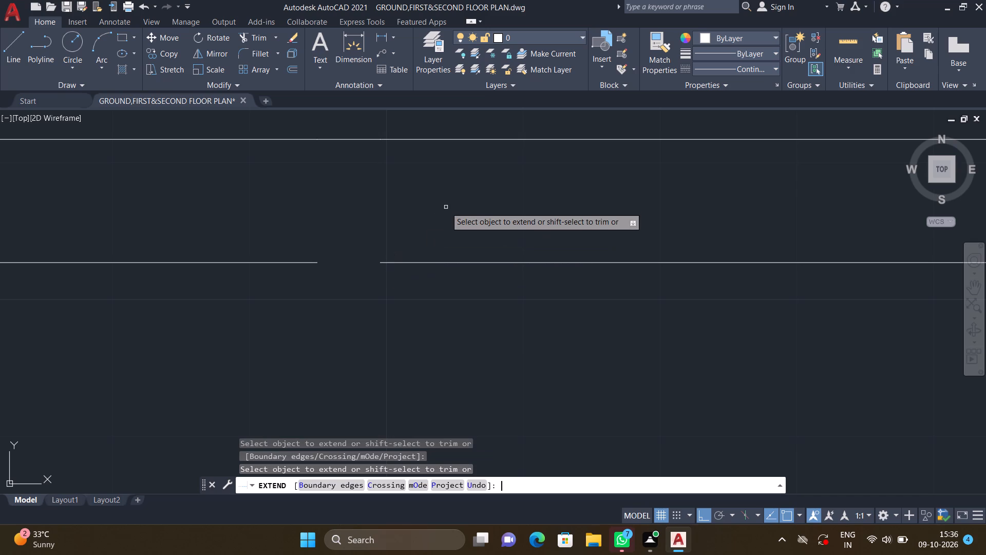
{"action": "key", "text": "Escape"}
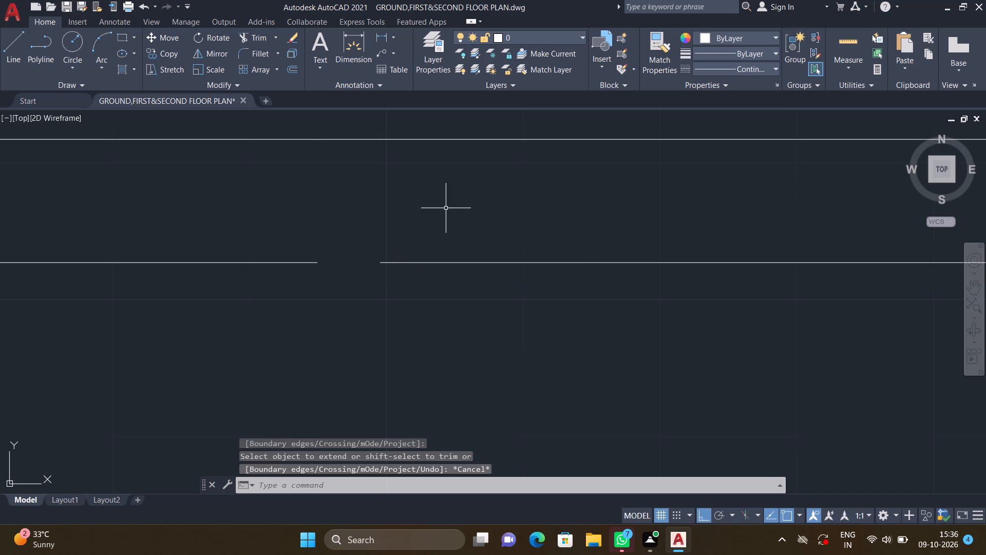
Draw a short horizontal line bridging the gap between the two inner offset lines, from one facing endpoint to the other.
{"action": "key", "text": "l"}
{"action": "key", "text": "Return"}
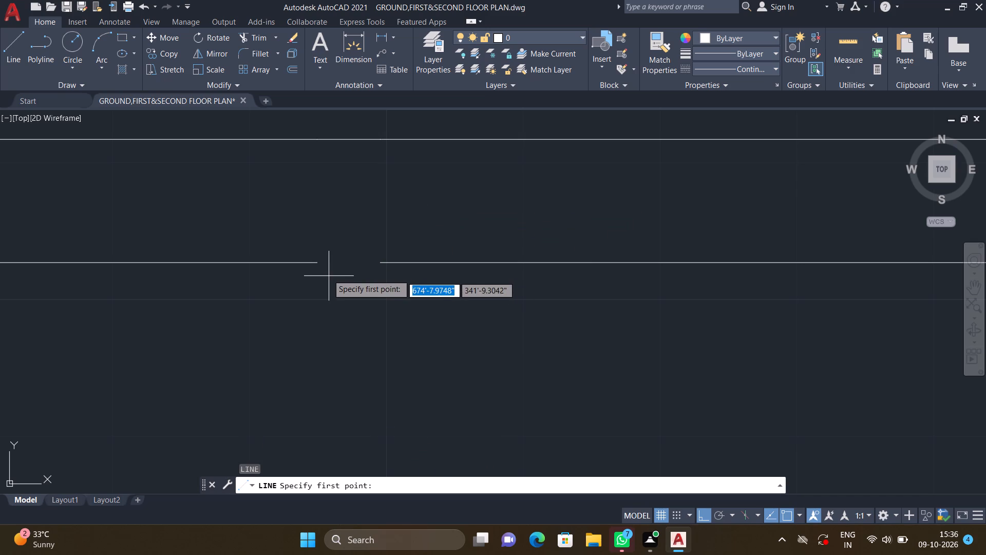
{"action": "scroll", "coordinate": [327, 274], "scroll_direction": "up", "scroll_amount": 2}
{"action": "left_click", "coordinate": [296, 245]}
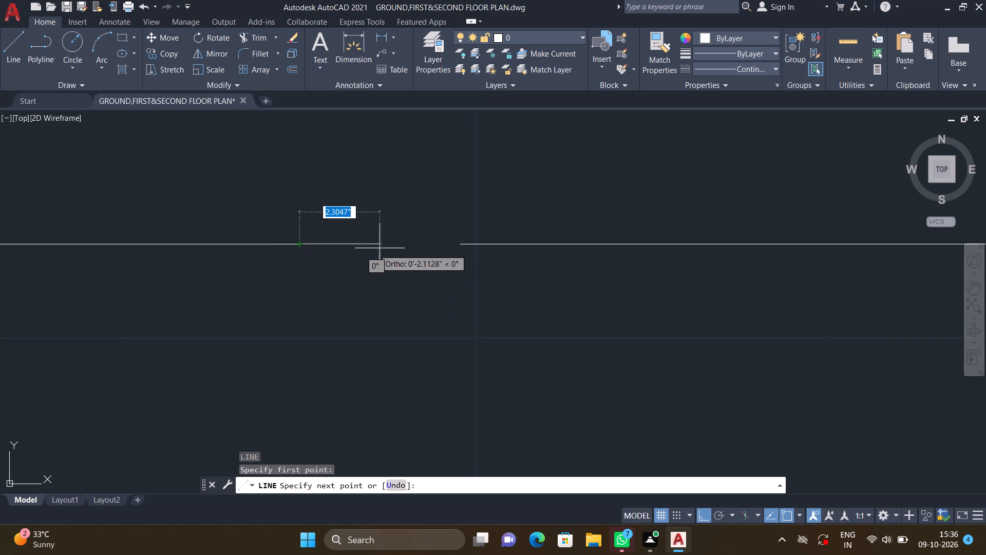
{"action": "left_click", "coordinate": [465, 245]}
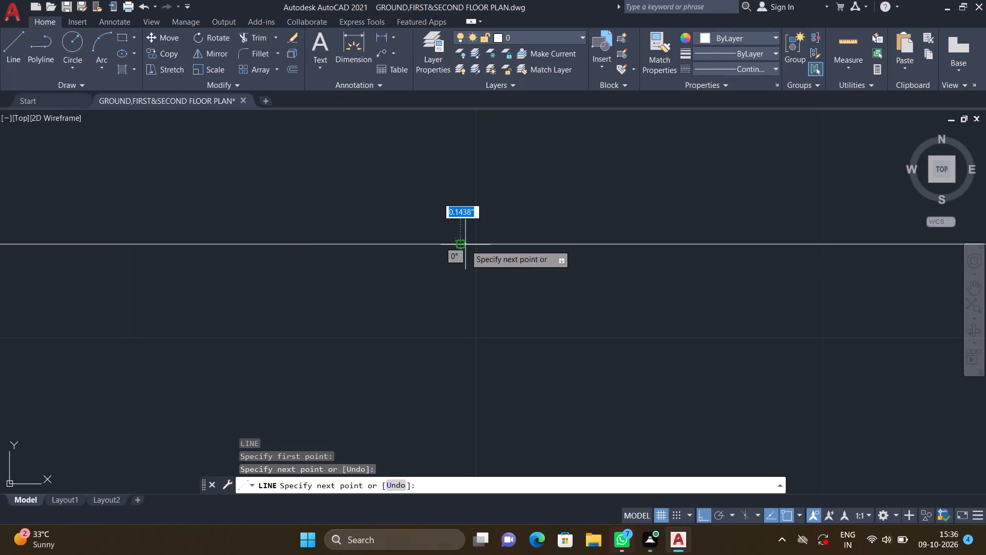
{"action": "key", "text": "Return"}
{"action": "scroll", "coordinate": [474, 251], "scroll_direction": "down", "scroll_amount": 2}
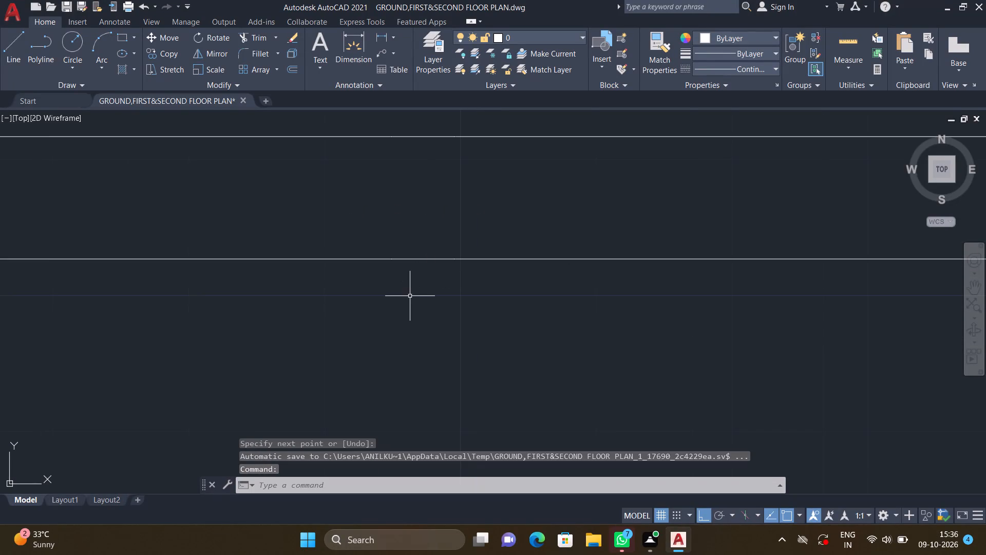
{"action": "scroll", "coordinate": [410, 295], "scroll_direction": "down", "scroll_amount": 9}
{"action": "middle_click_drag", "start_coordinate": [426, 334], "coordinate": [422, 294]}
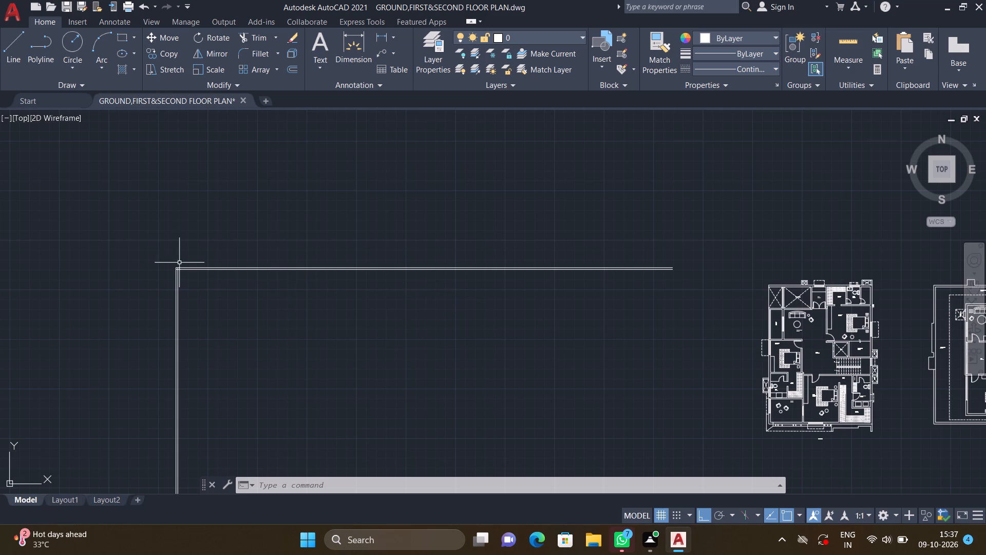
Offset the inner line of the west double-line wall 14'7" eastward into the new layout.
{"action": "middle_click_drag", "start_coordinate": [187, 261], "coordinate": [275, 253]}
{"action": "scroll", "coordinate": [278, 289], "scroll_direction": "up", "scroll_amount": 2}
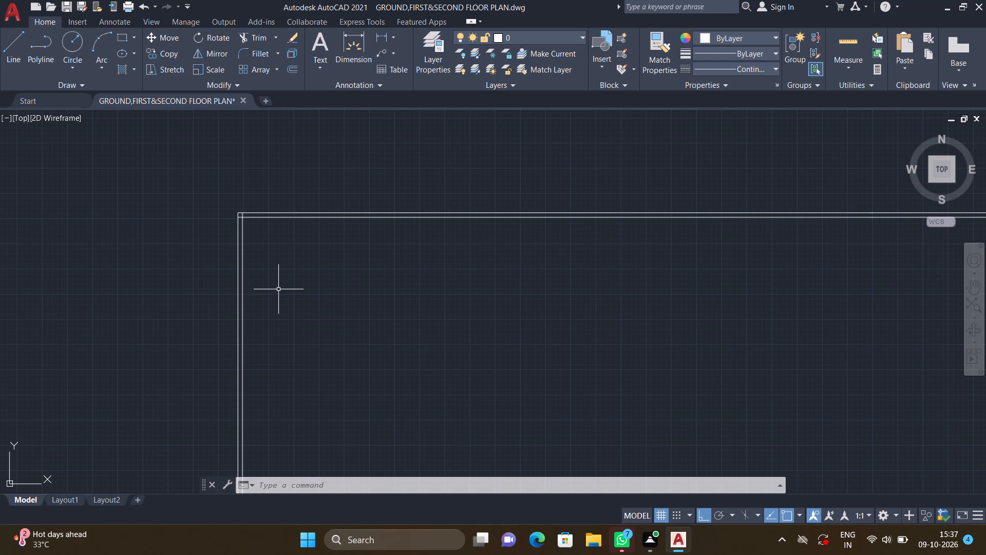
{"action": "key", "text": "o"}
{"action": "key", "text": "Return"}
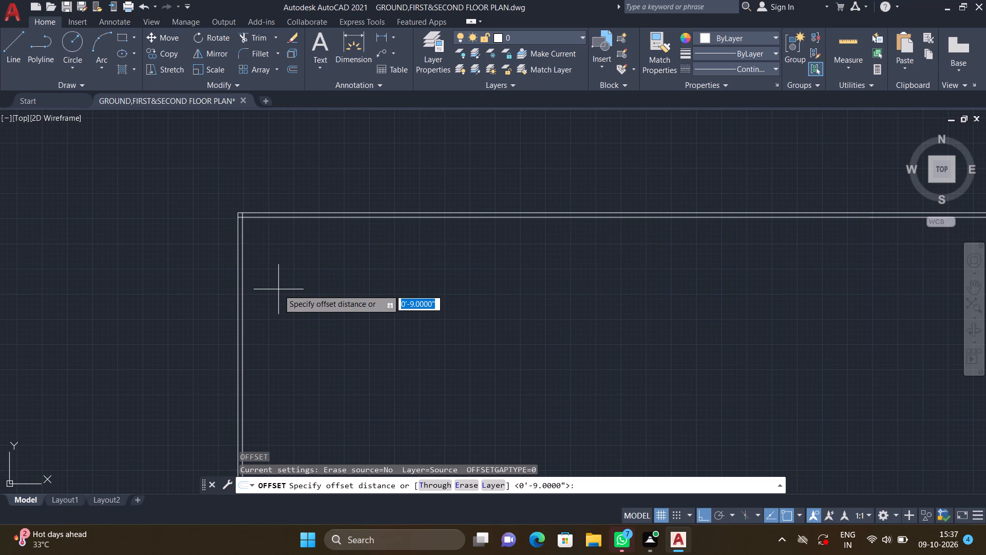
{"action": "type", "text": "14'"}
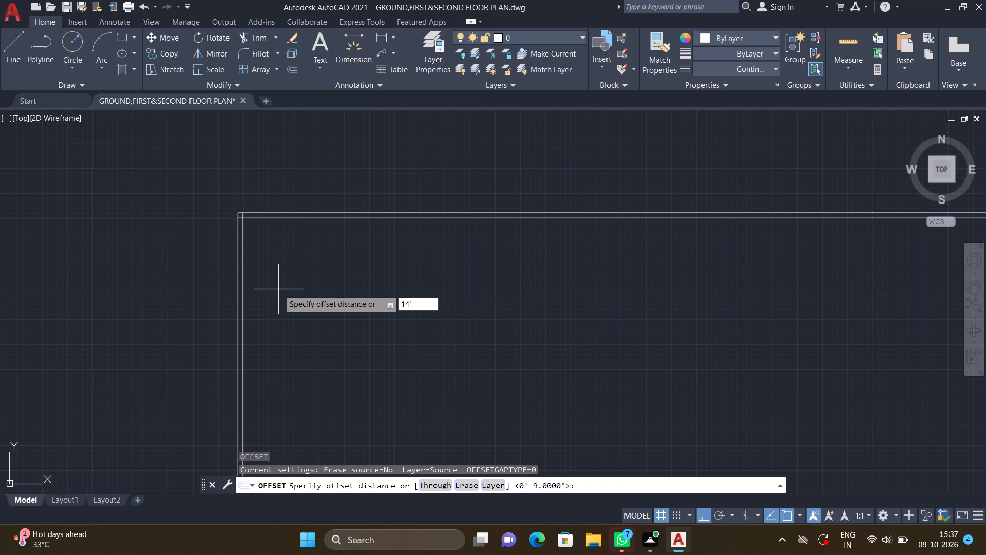
{"action": "type", "text": "7\""}
{"action": "key", "text": "Return"}
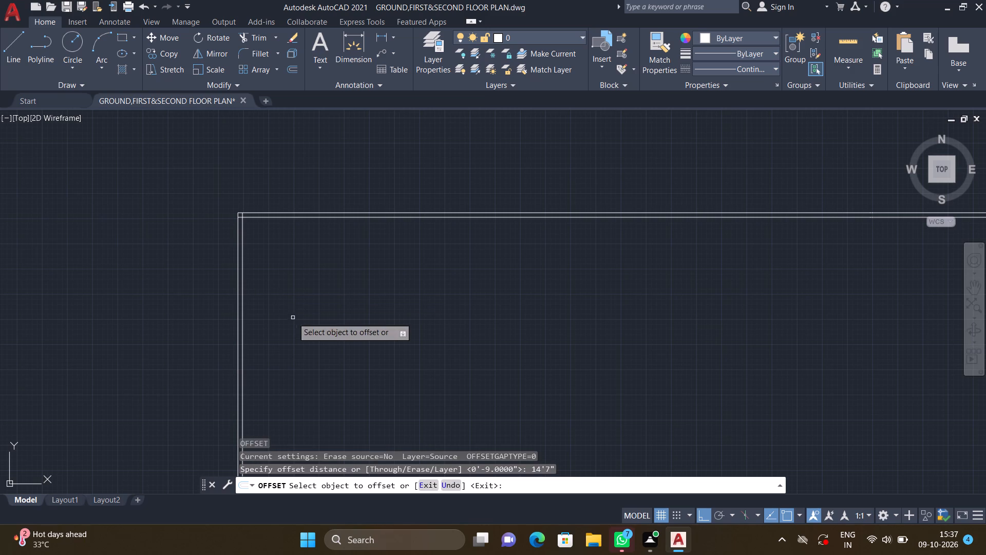
{"action": "middle_click_drag", "start_coordinate": [279, 303], "coordinate": [247, 253]}
{"action": "middle_click_drag", "start_coordinate": [274, 276], "coordinate": [246, 233]}
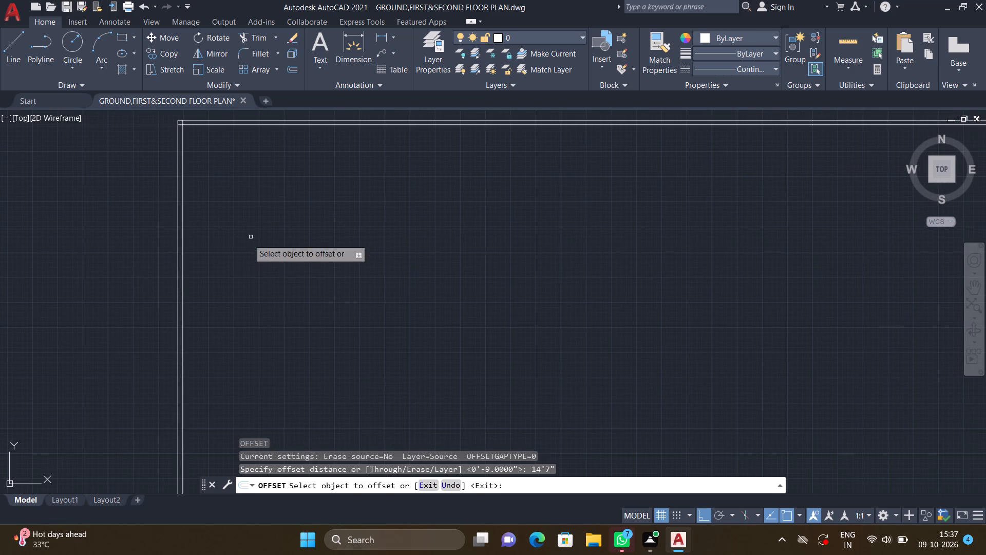
{"action": "left_click", "coordinate": [183, 249]}
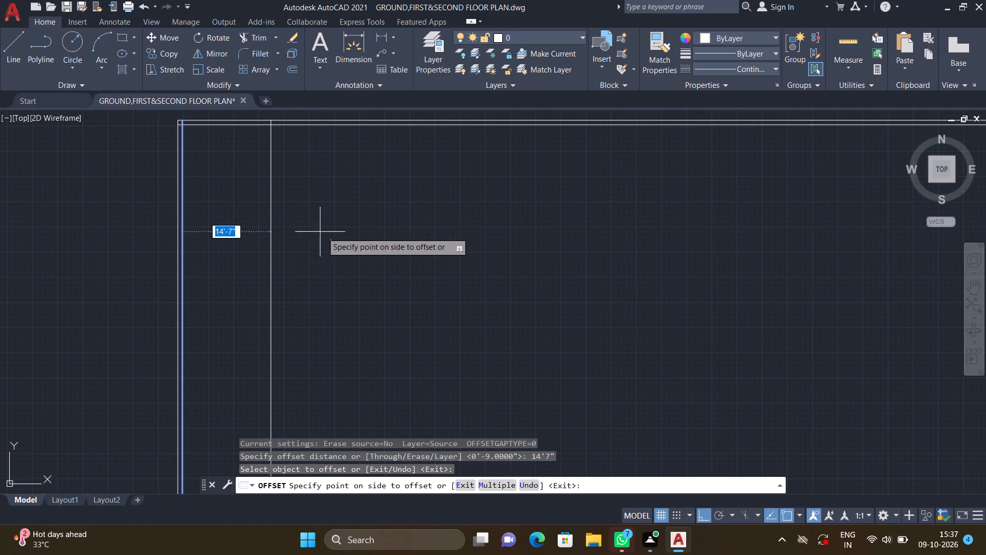
{"action": "left_click", "coordinate": [352, 231]}
{"action": "key", "text": "Return"}
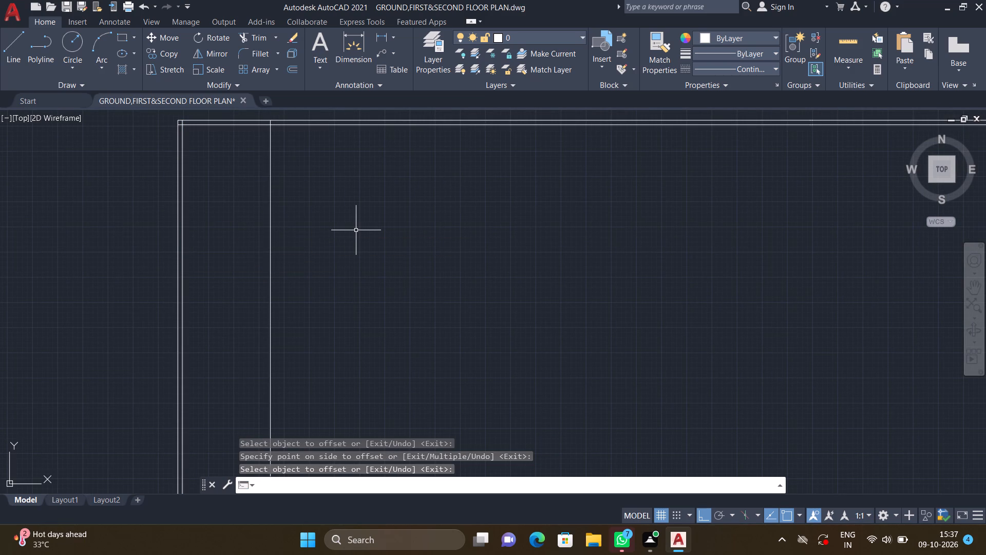
Offset the new interior vertical line 6" eastward to form a double-line partition wall.
{"action": "key", "text": "o"}
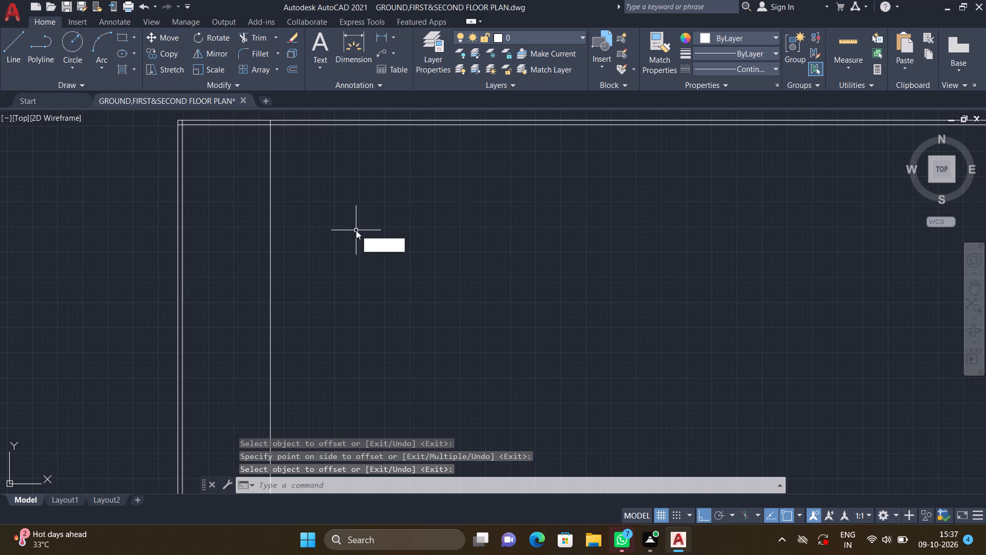
{"action": "key", "text": "Return"}
{"action": "key", "text": "9"}
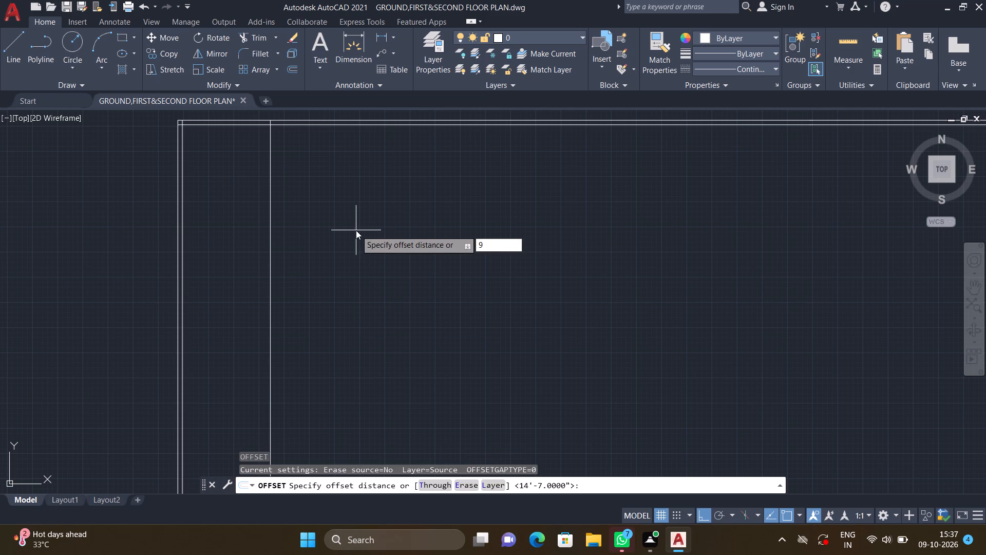
{"action": "key", "text": "BackSpace"}
{"action": "key", "text": "6"}
{"action": "key", "text": "shift+quotedbl"}
{"action": "key", "text": "Return"}
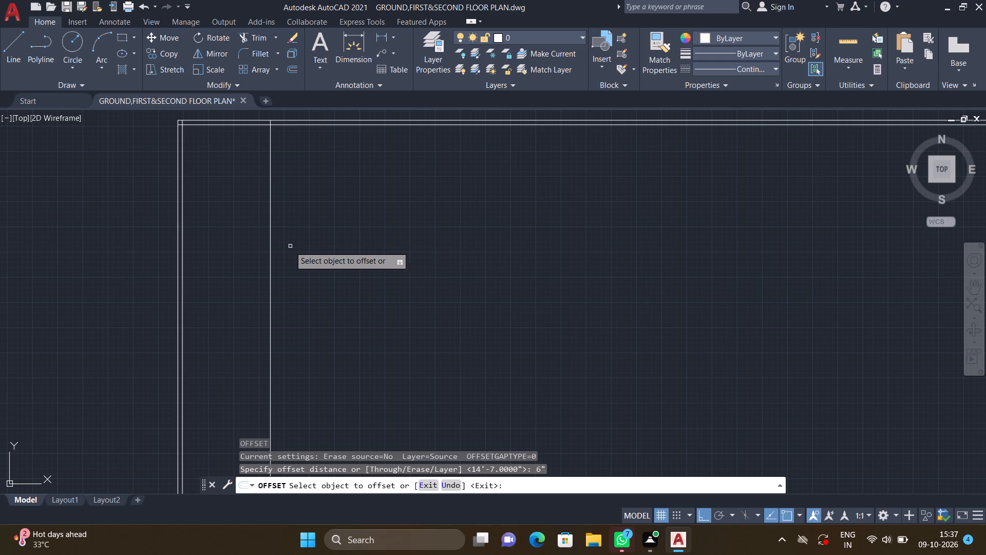
{"action": "left_click", "coordinate": [271, 236]}
{"action": "left_click", "coordinate": [330, 231]}
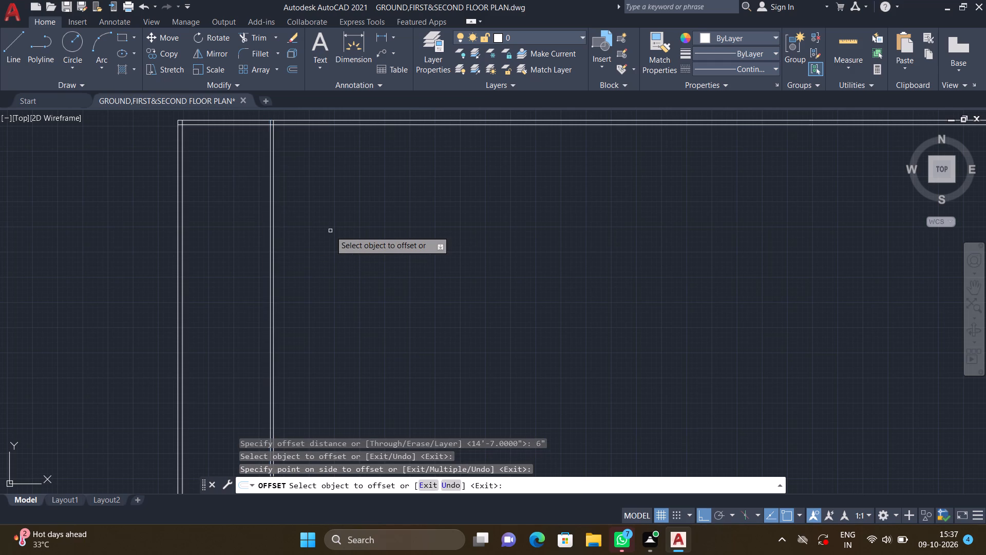
{"action": "key", "text": "Return"}
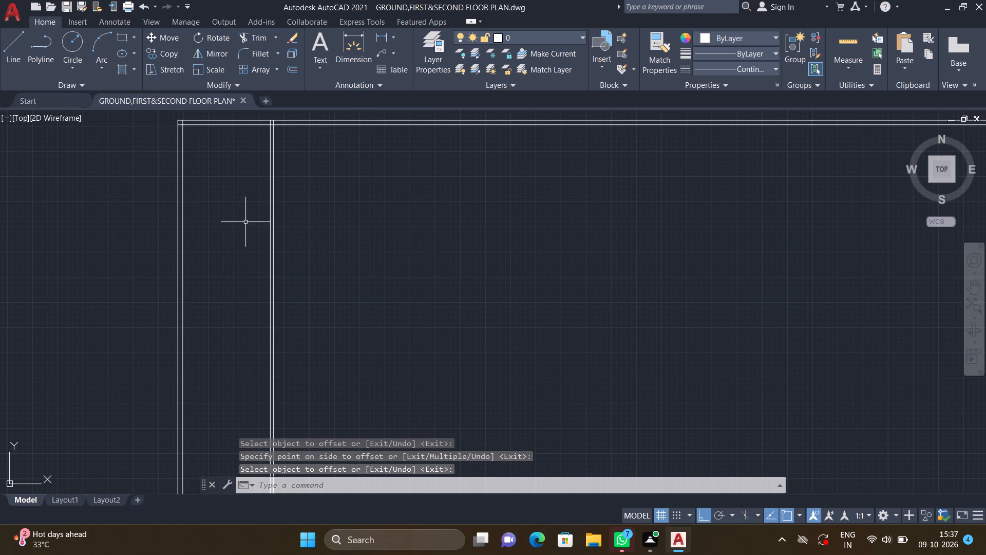
Offset the inner line of the north wall 28'8" southward across the vertical partition.
{"action": "middle_click_drag", "start_coordinate": [243, 216], "coordinate": [297, 257]}
{"action": "key", "text": "o"}
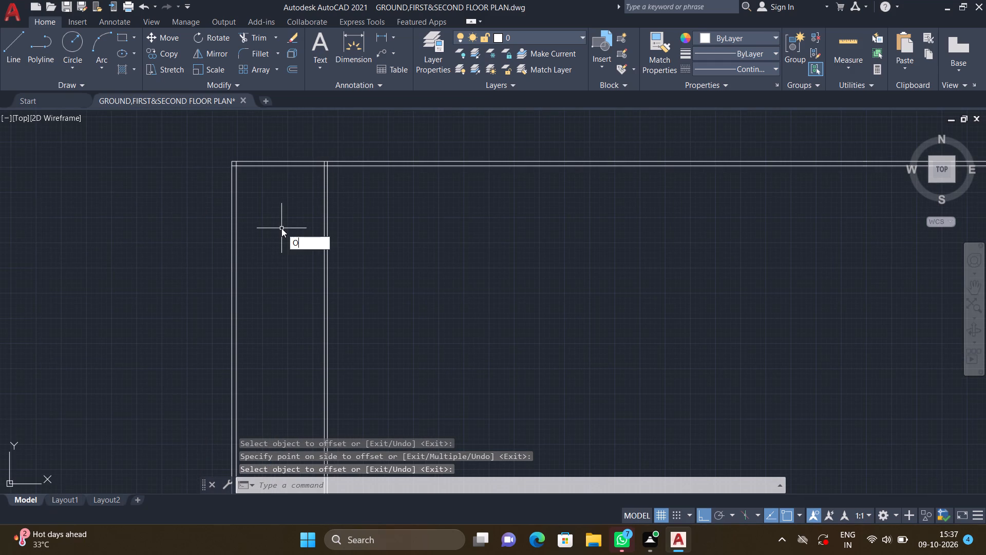
{"action": "key", "text": "Return"}
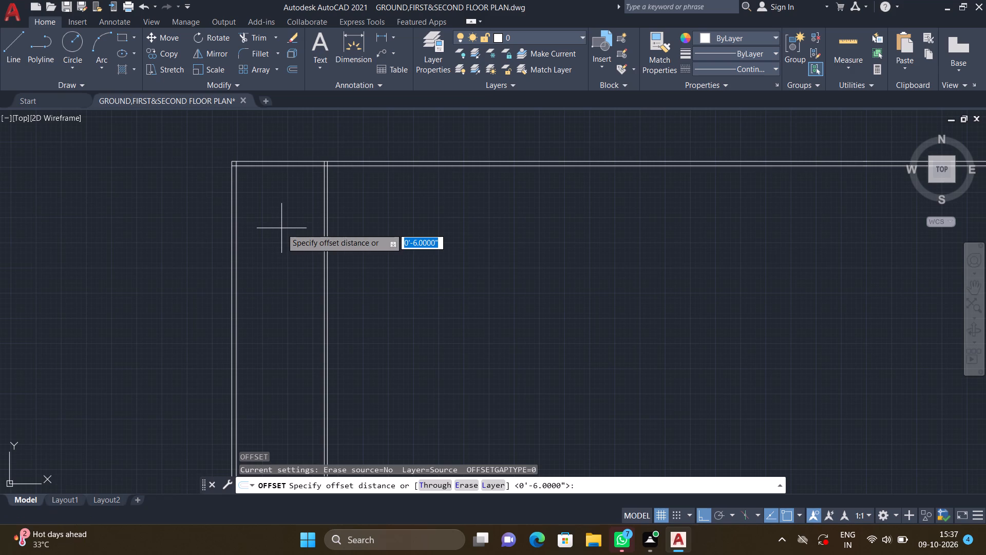
{"action": "type", "text": "28'"}
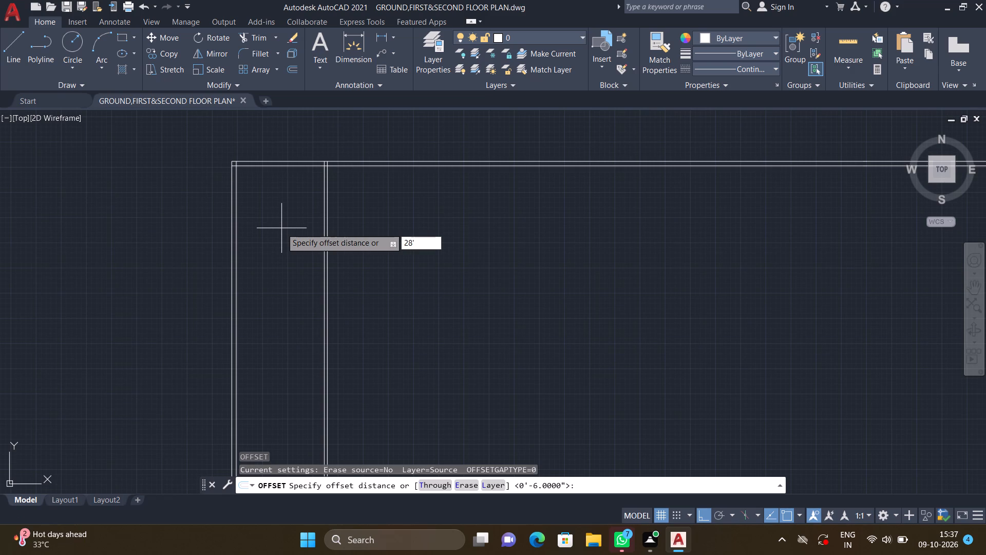
{"action": "key", "text": "8"}
{"action": "key", "text": "shift+quotedbl"}
{"action": "key", "text": "Return"}
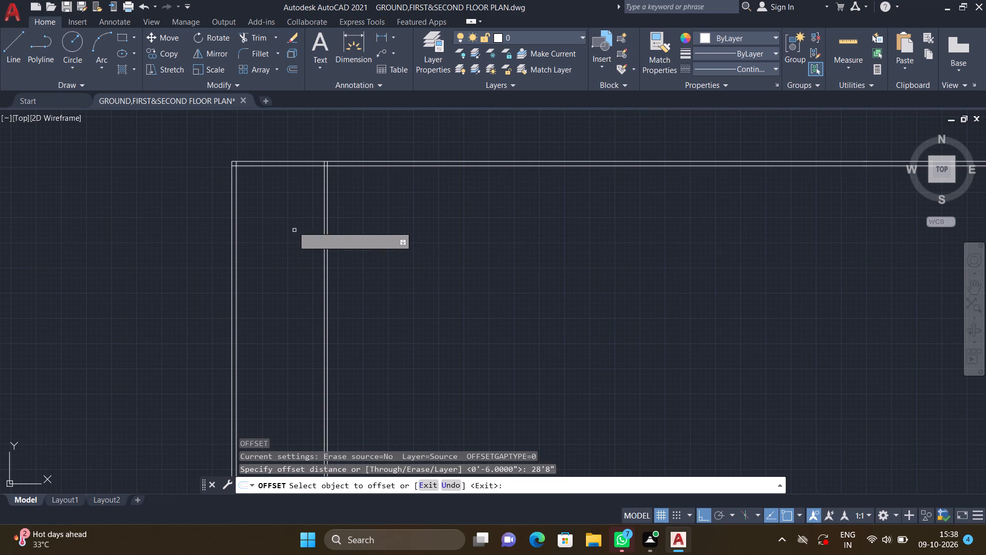
{"action": "left_click", "coordinate": [289, 166]}
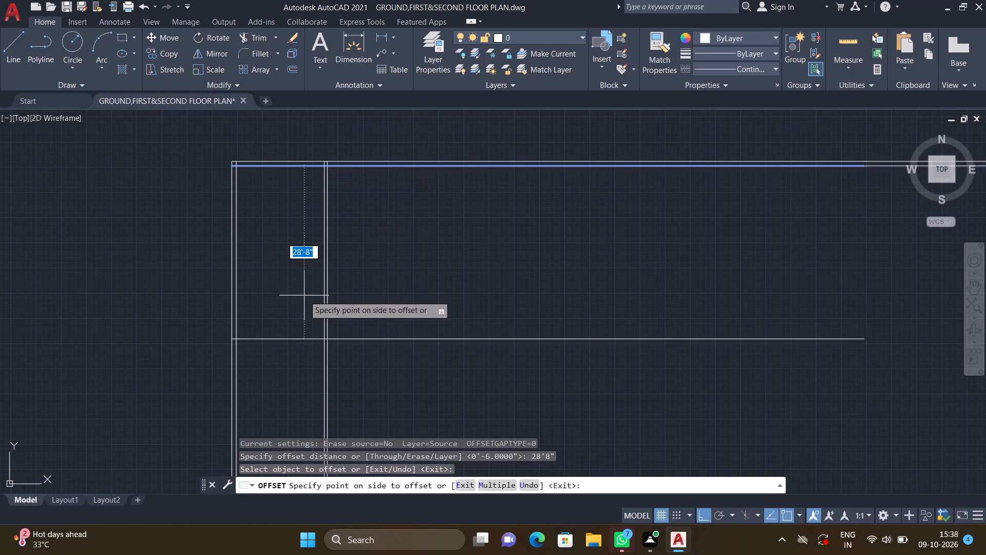
{"action": "left_click", "coordinate": [304, 295]}
{"action": "key", "text": "Return"}
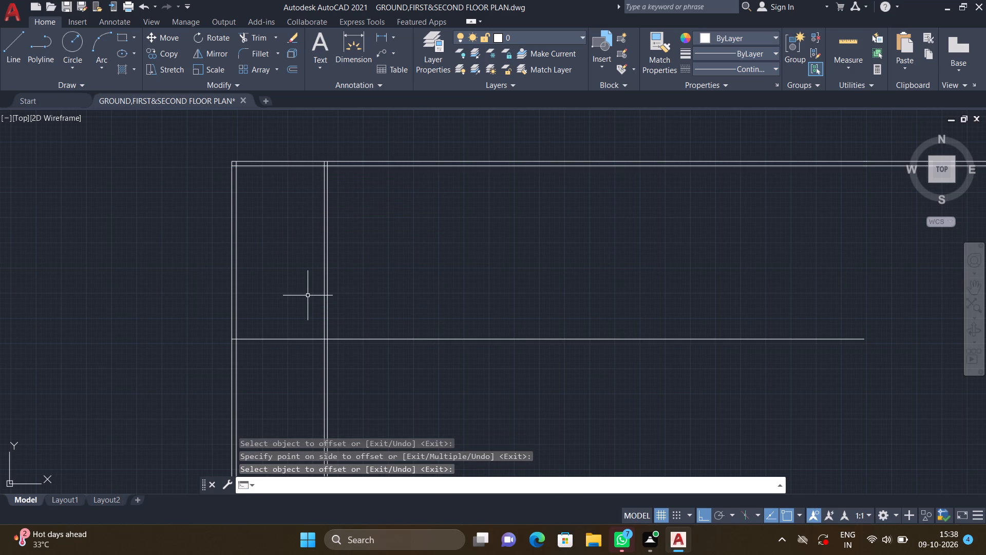
Offset the new interior horizontal line 6" southward to form a double-line partition wall.
{"action": "key", "text": "o"}
{"action": "key", "text": "Return"}
{"action": "key", "text": "6"}
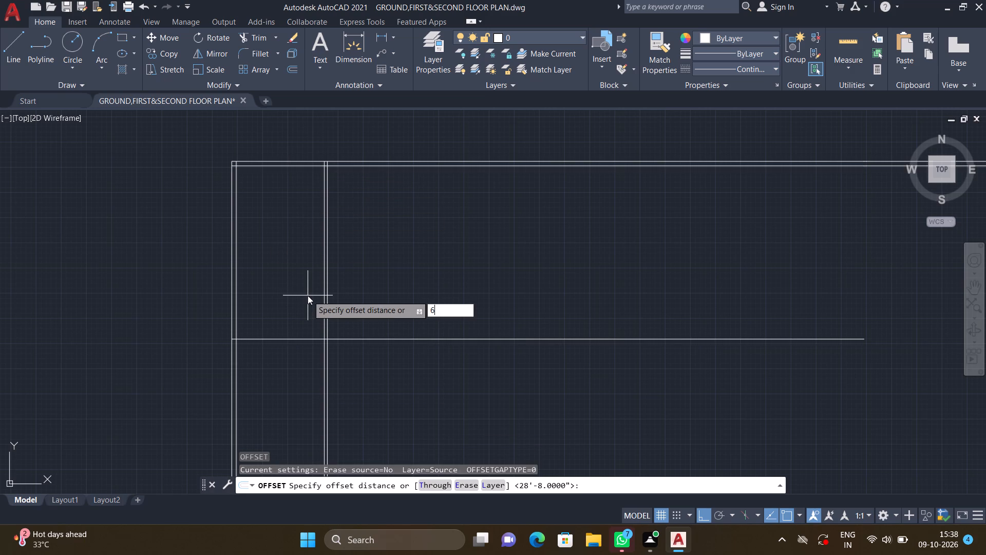
{"action": "key", "text": "shift+quotedbl"}
{"action": "key", "text": "Return"}
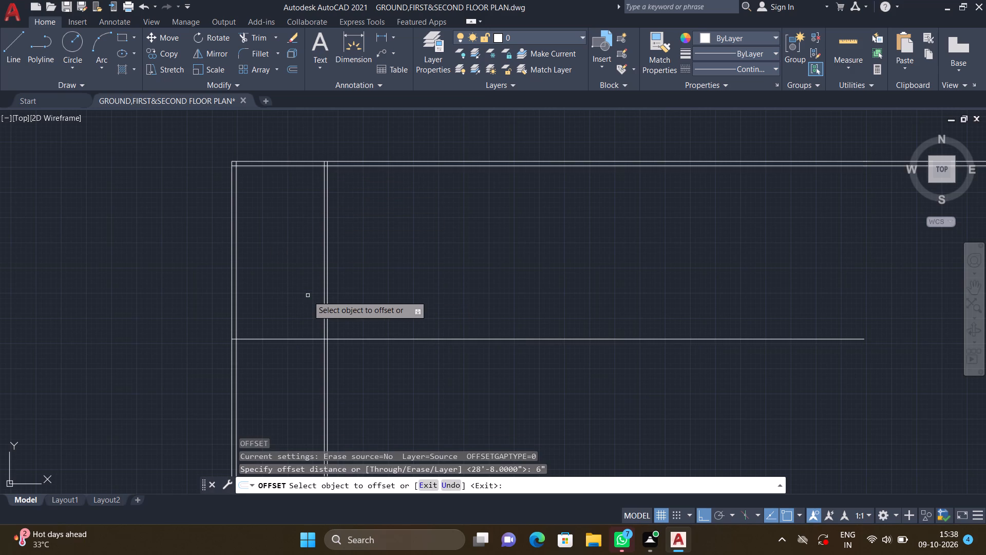
{"action": "left_click", "coordinate": [293, 338]}
{"action": "left_click", "coordinate": [297, 375]}
{"action": "key", "text": "Return"}
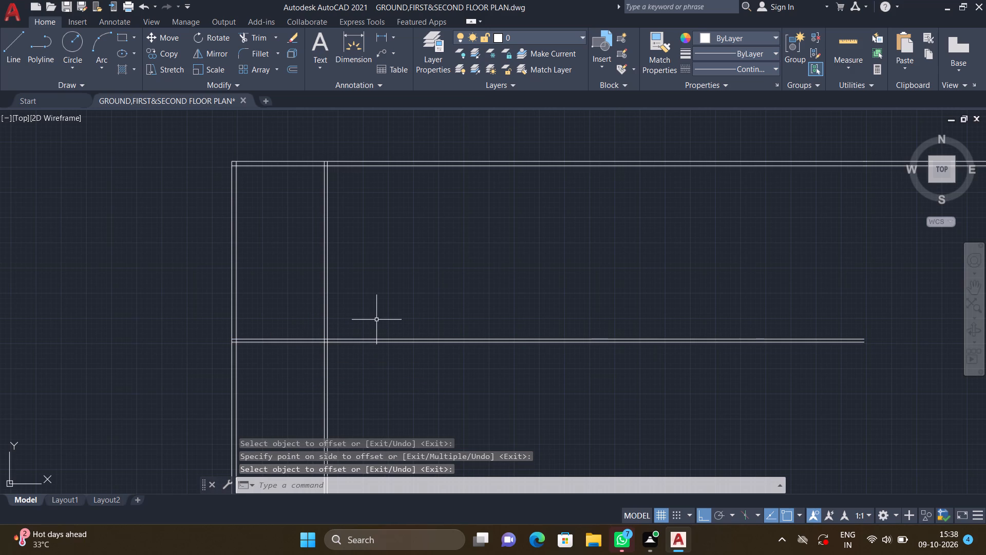
Trim the horizontal partition lines east of the vertical partition and the vertical lines south of the horizontal one, enclosing the northwest corner room.
{"action": "key", "text": "t"}
{"action": "key", "text": "r"}
{"action": "key", "text": "Return"}
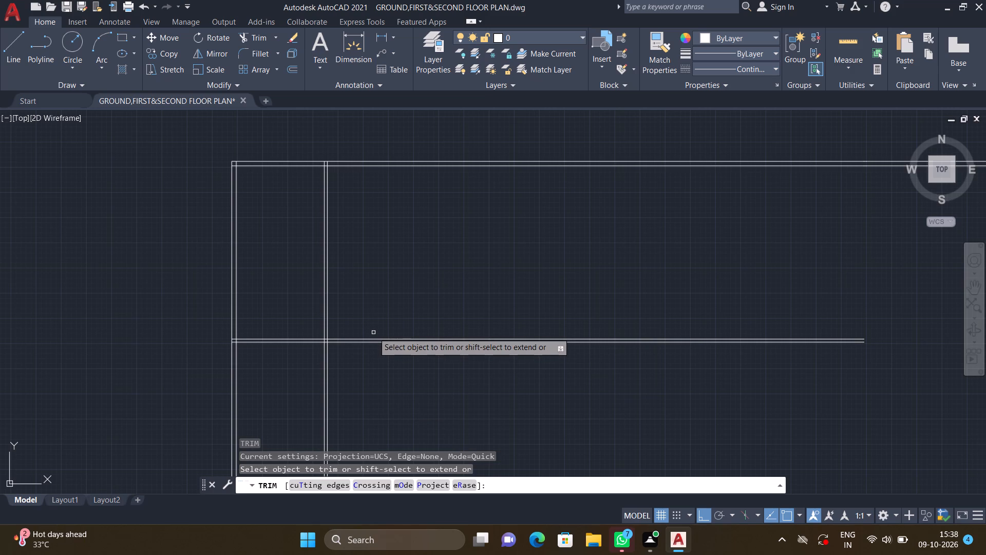
{"action": "left_click_drag", "start_coordinate": [373, 332], "coordinate": [383, 361]}
{"action": "left_click_drag", "start_coordinate": [384, 365], "coordinate": [386, 370]}
{"action": "left_click", "coordinate": [387, 373]}
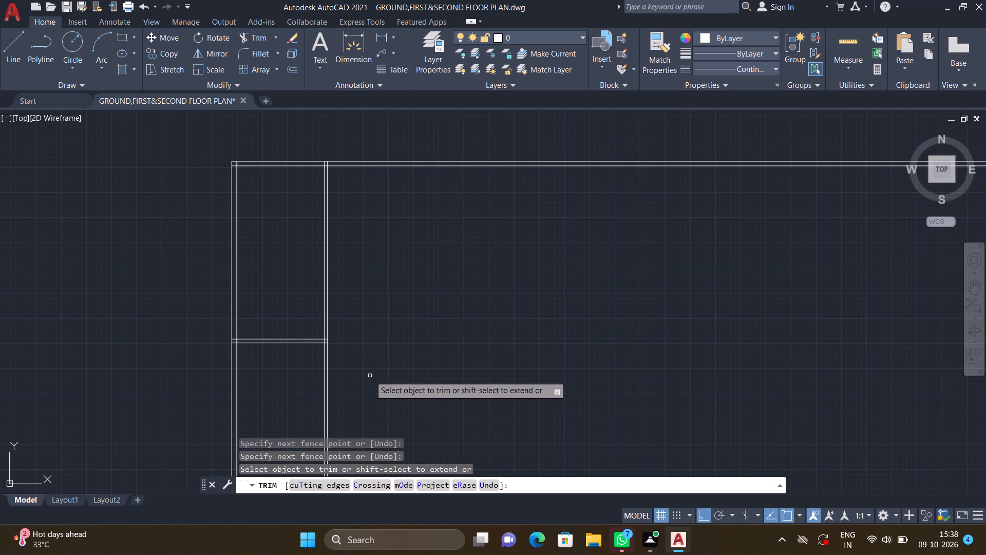
{"action": "left_click", "coordinate": [324, 398]}
{"action": "left_click", "coordinate": [329, 393]}
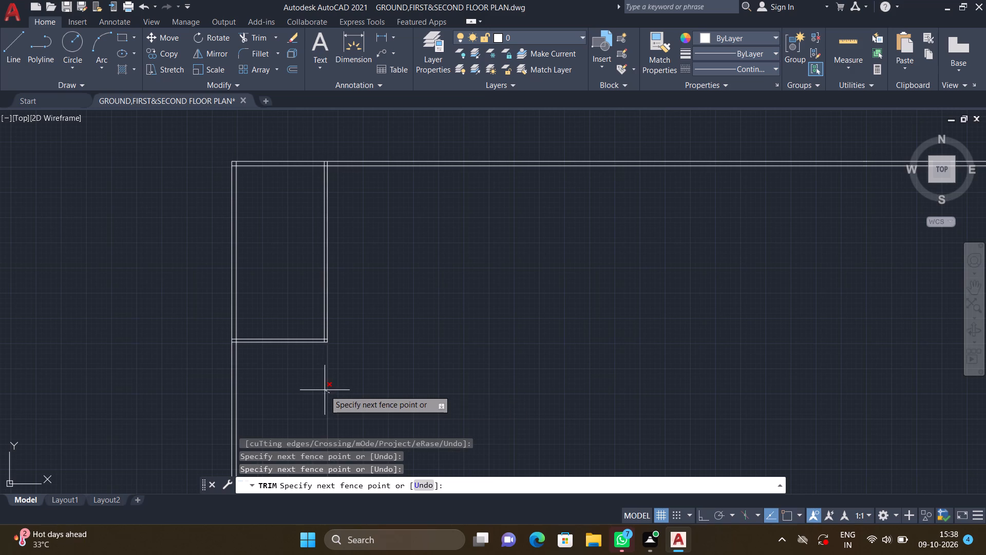
{"action": "left_click", "coordinate": [325, 390]}
{"action": "key", "text": "Return"}
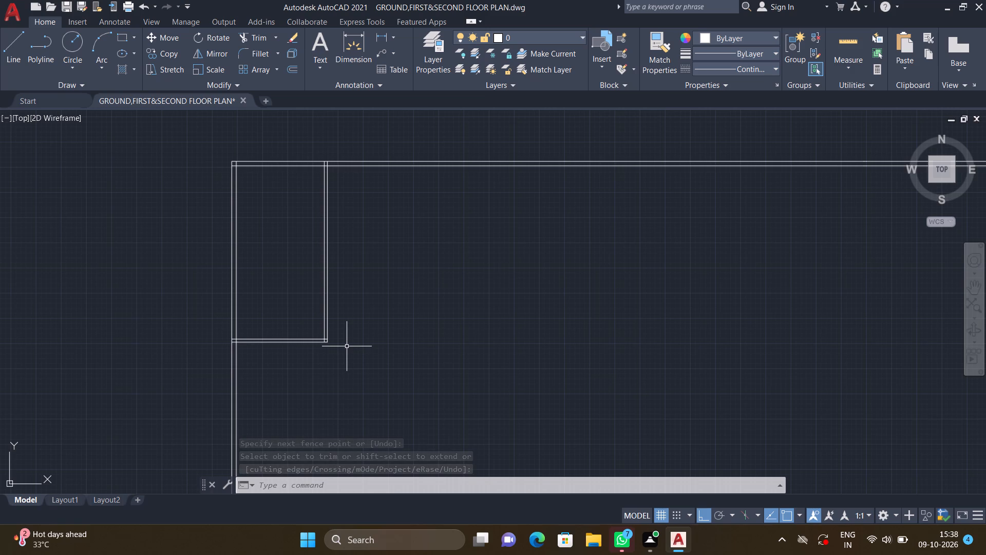
Offset the outer east line of the northwest corner room's partition 26'11" eastward.
{"action": "key", "text": "o"}
{"action": "key", "text": "Return"}
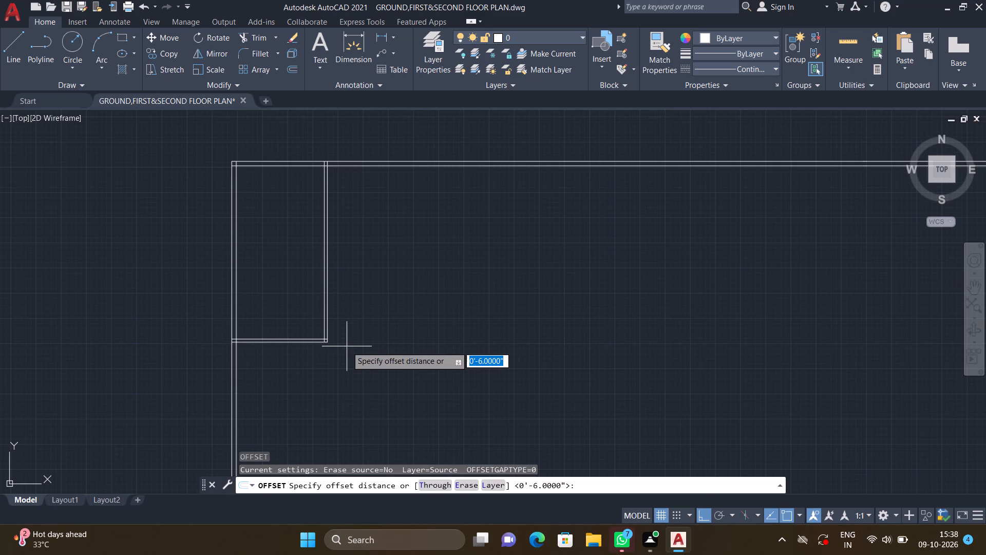
{"action": "type", "text": "26'"}
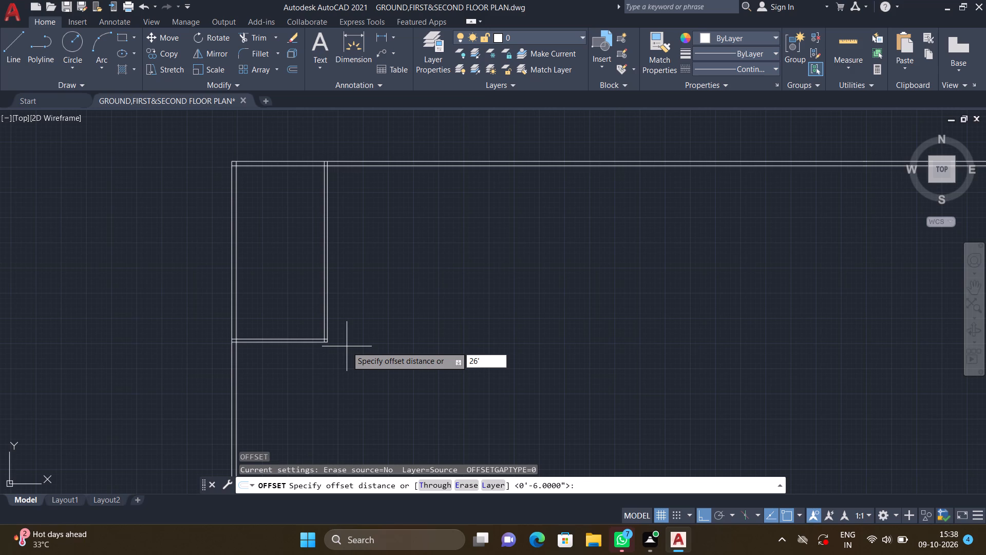
{"action": "type", "text": "11\""}
{"action": "key", "text": "Return"}
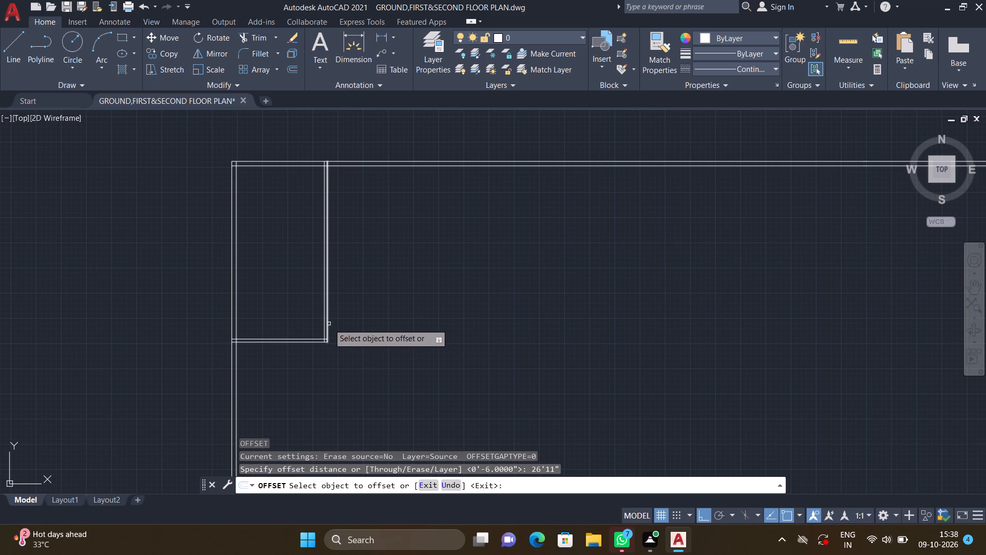
{"action": "left_click", "coordinate": [329, 324]}
{"action": "left_click", "coordinate": [547, 302]}
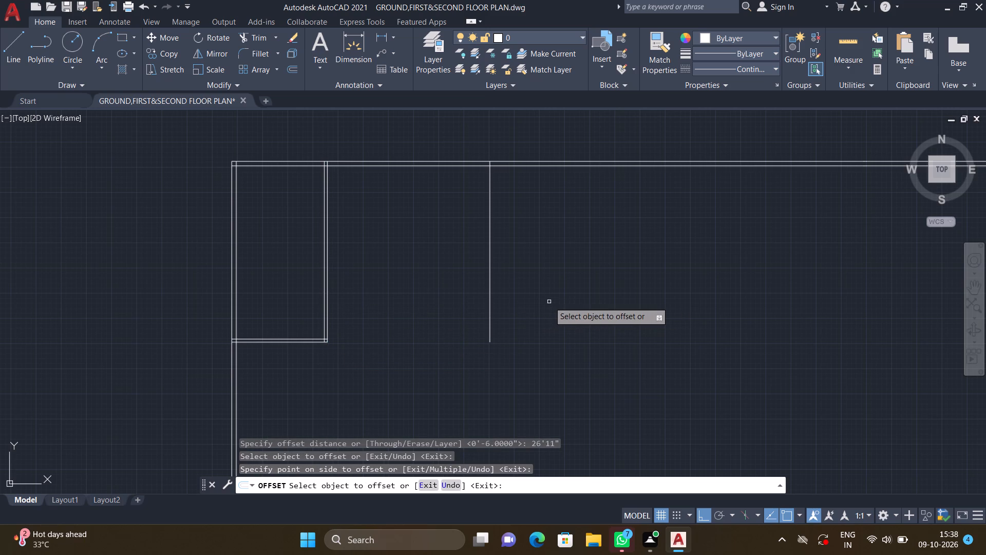
{"action": "key", "text": "Return"}
Offset the new vertical line east of the corner room 6" eastward to form a double-line partition.
{"action": "key", "text": "o"}
{"action": "key", "text": "Return"}
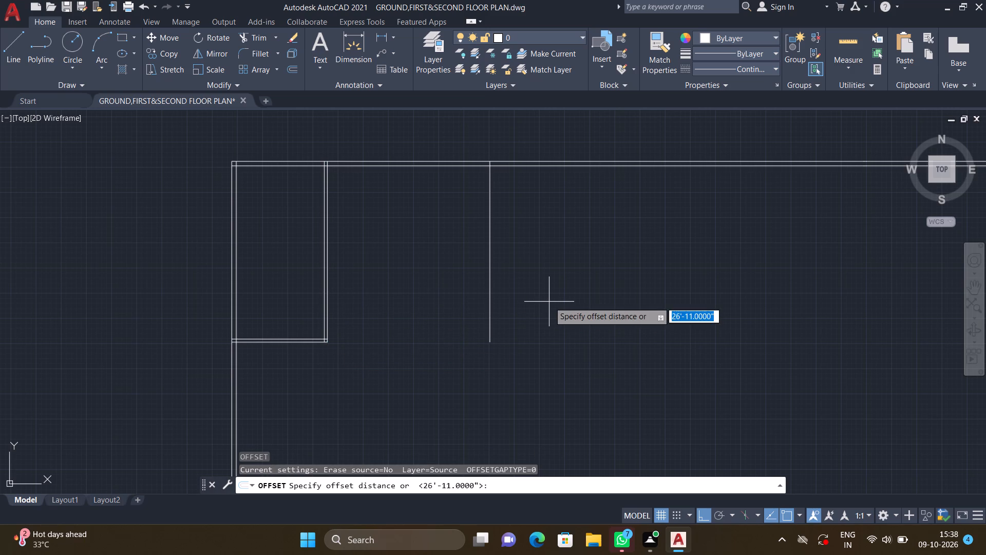
{"action": "type", "text": "6\""}
{"action": "key", "text": "Return"}
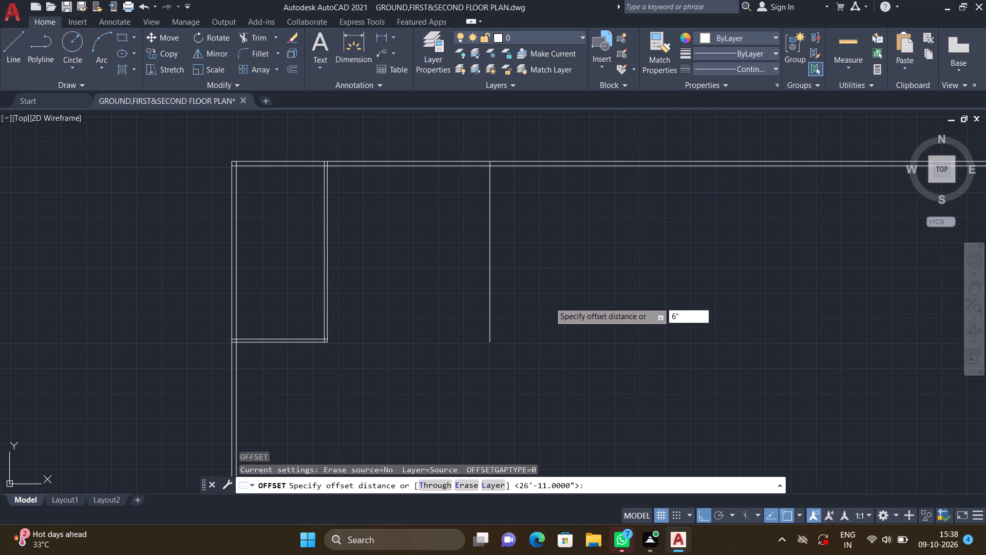
{"action": "left_click", "coordinate": [490, 276]}
{"action": "left_click", "coordinate": [535, 276]}
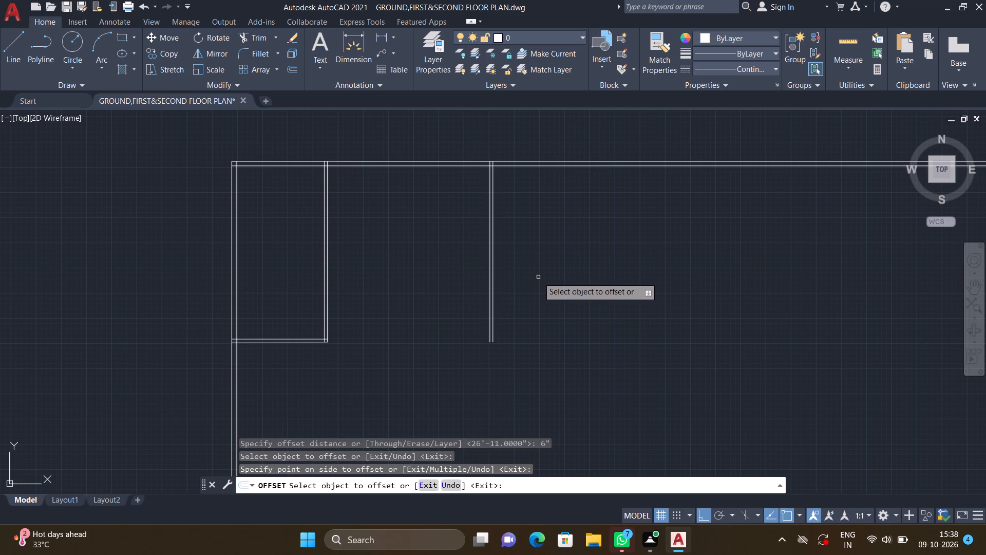
{"action": "key", "text": "Return"}
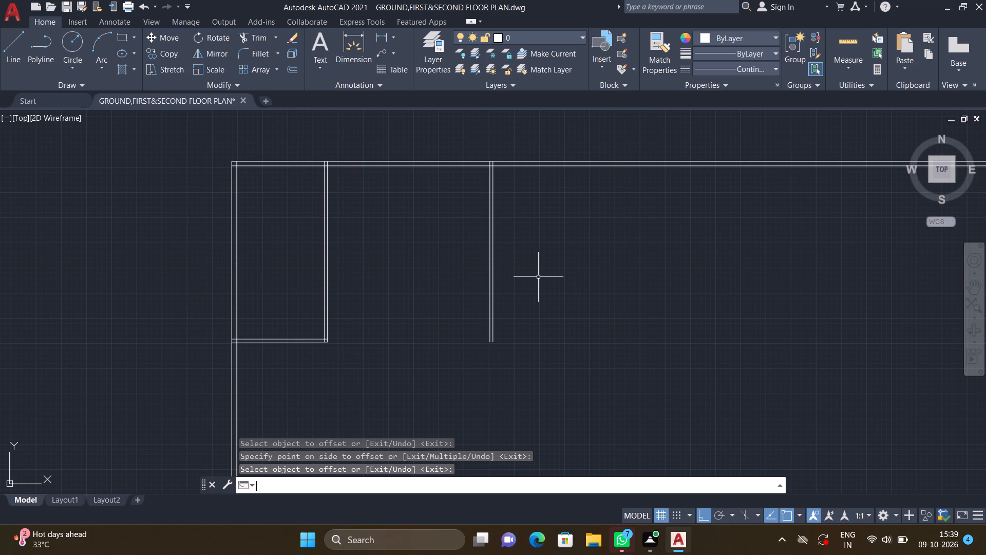
Offset the inner line of the north wall 14'0" southward across the vertical partitions.
{"action": "key", "text": "o"}
{"action": "key", "text": "Return"}
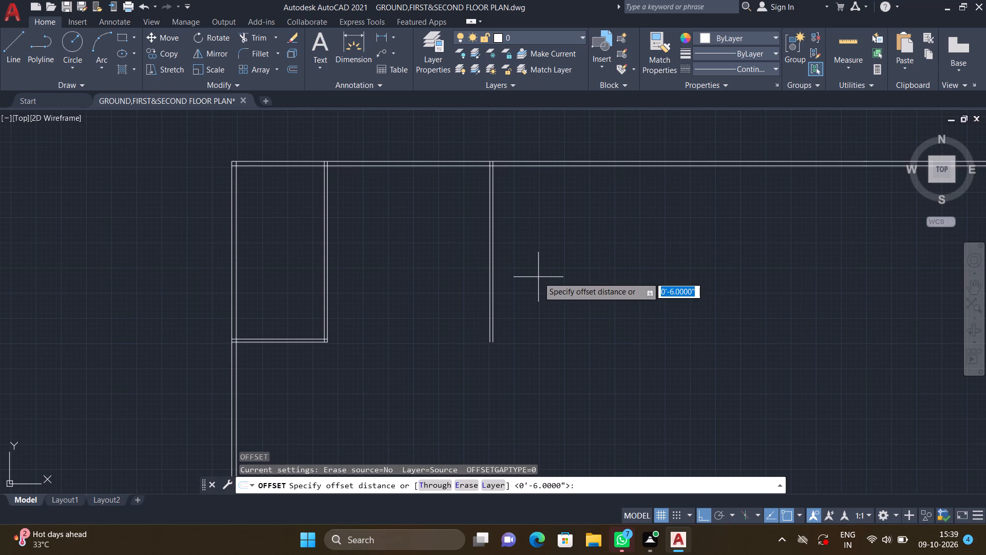
{"action": "type", "text": "14'"}
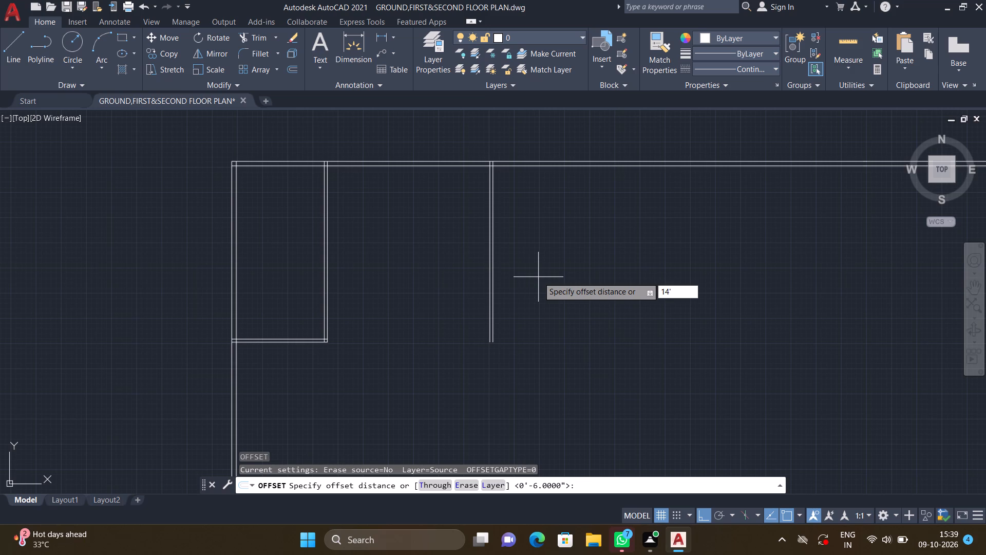
{"action": "type", "text": "0\""}
{"action": "key", "text": "Return"}
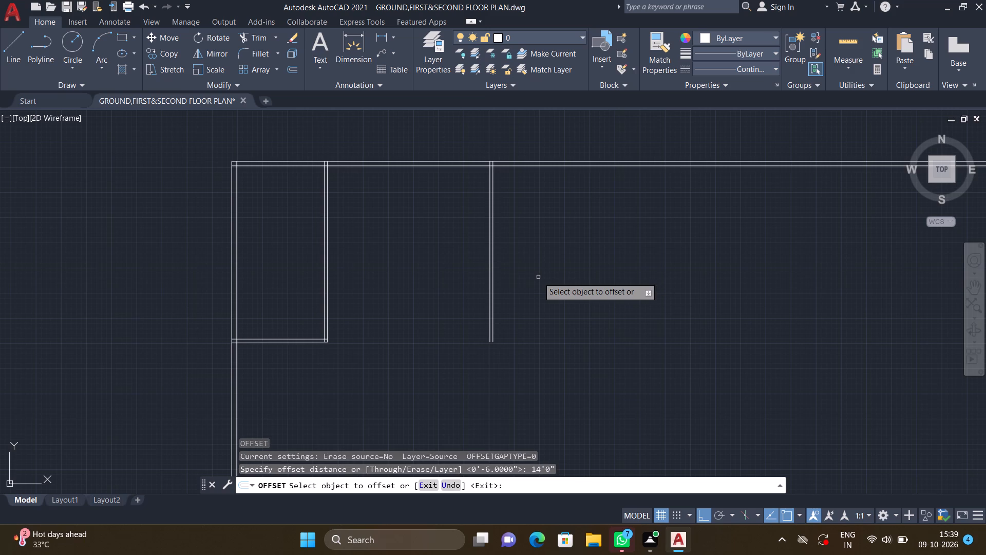
{"action": "left_click", "coordinate": [412, 164]}
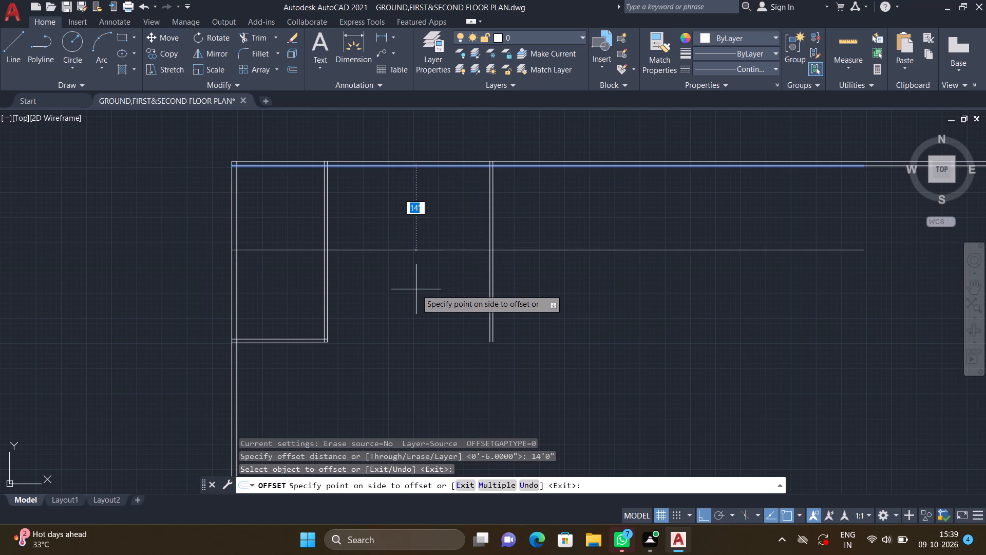
{"action": "left_click", "coordinate": [416, 289]}
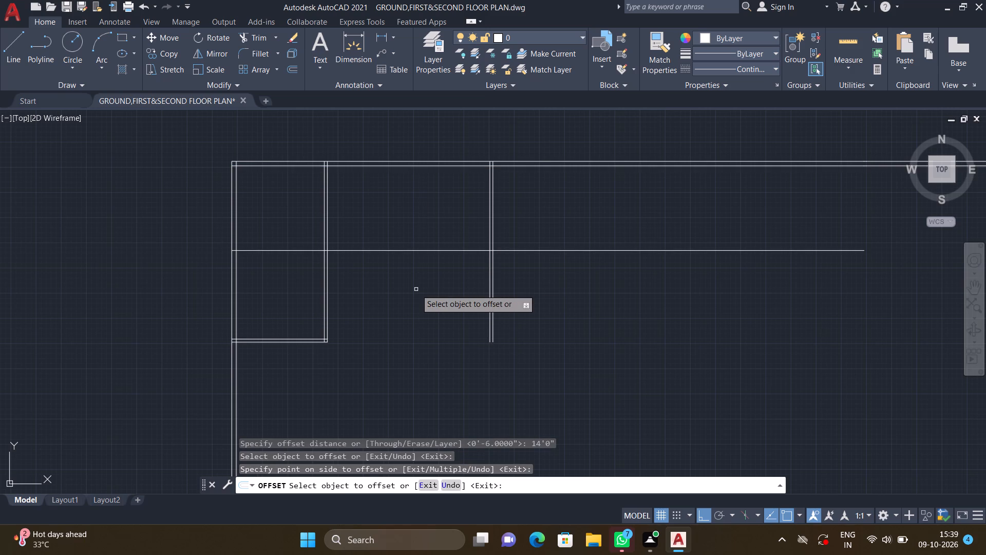
{"action": "key", "text": "Return"}
Trim the new horizontal line inside the corner room, within the west wall and east of the second vertical partition.
{"action": "type", "text": "TR"}
{"action": "key", "text": "Return"}
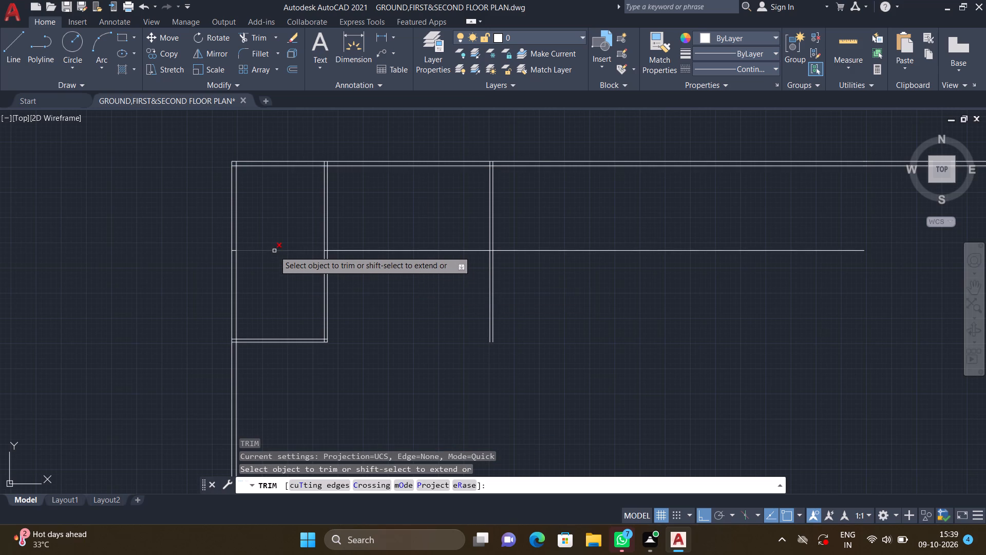
{"action": "left_click", "coordinate": [274, 251]}
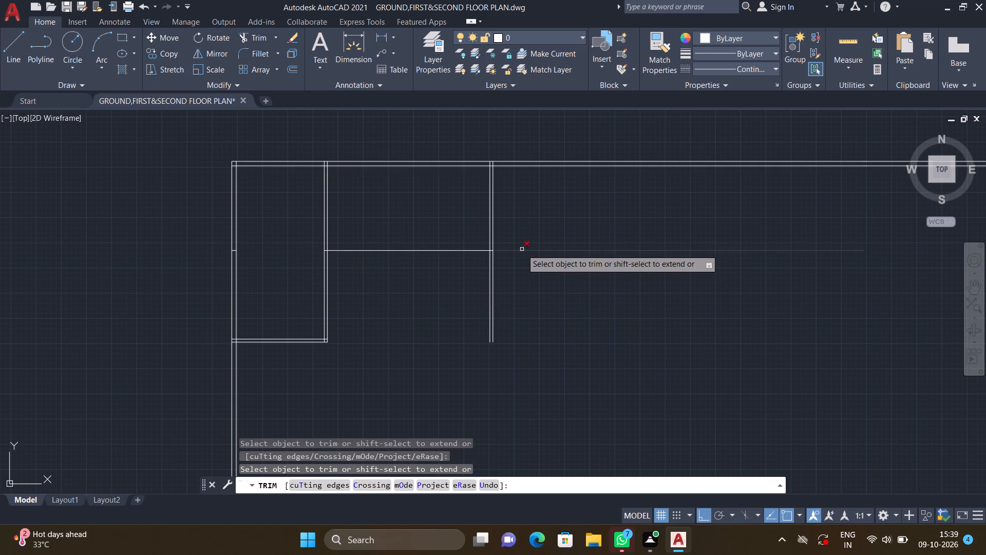
{"action": "left_click", "coordinate": [522, 249]}
{"action": "scroll", "coordinate": [233, 257], "scroll_direction": "up", "scroll_amount": 1}
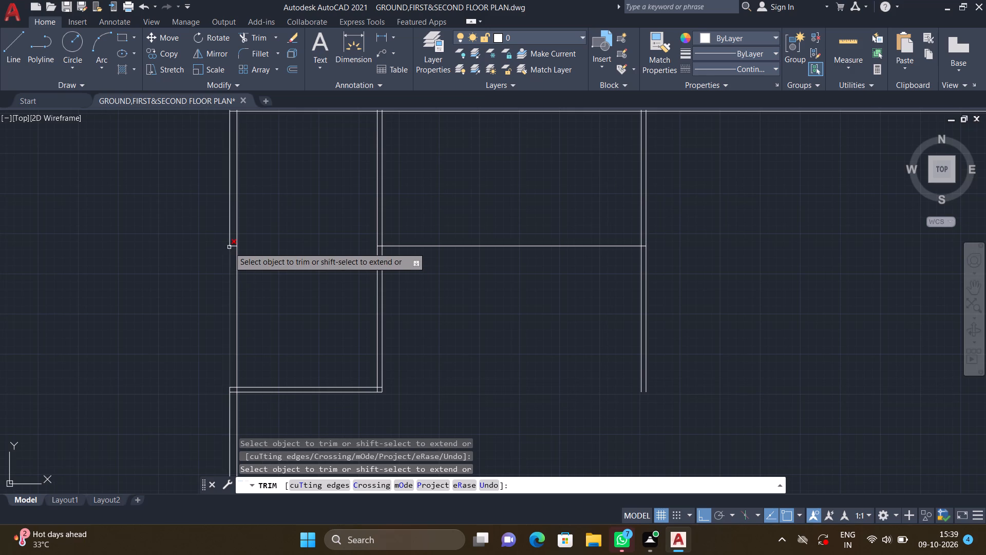
{"action": "left_click", "coordinate": [234, 247]}
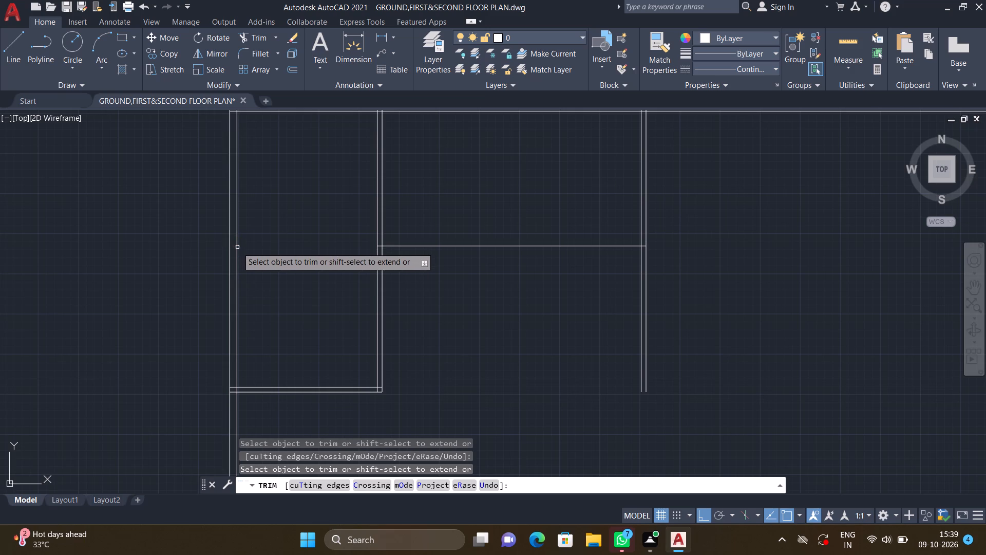
{"action": "key", "text": "Return"}
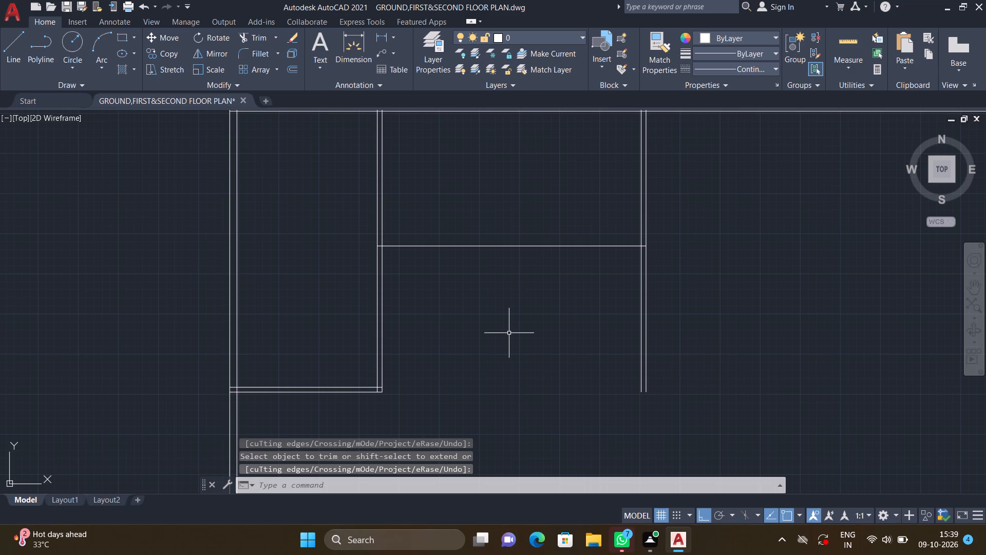
Offset the horizontal line between the two vertical partitions 6" southward to form a double-line wall.
{"action": "key", "text": "o"}
{"action": "key", "text": "Return"}
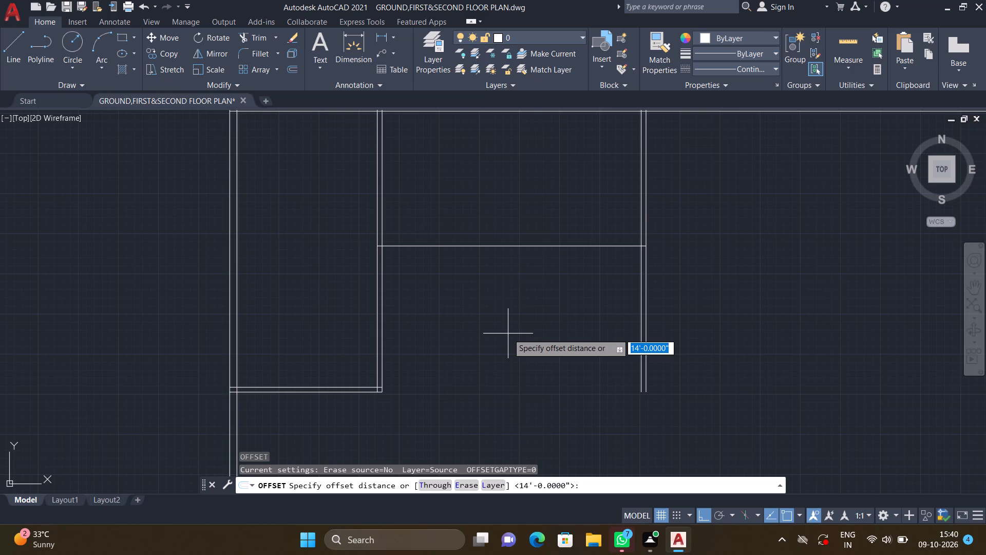
{"action": "key", "text": "6"}
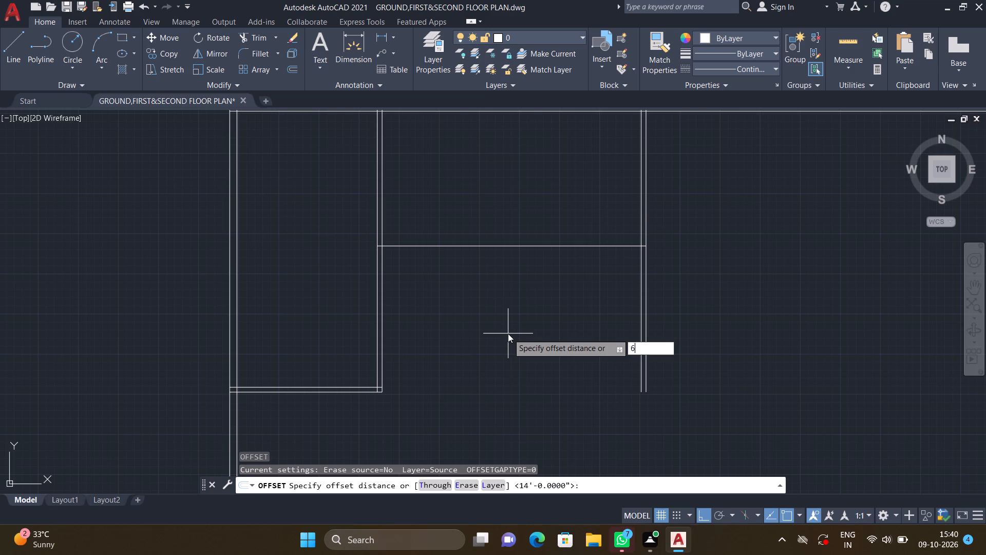
{"action": "key", "text": "shift+quotedbl"}
{"action": "key", "text": "Return"}
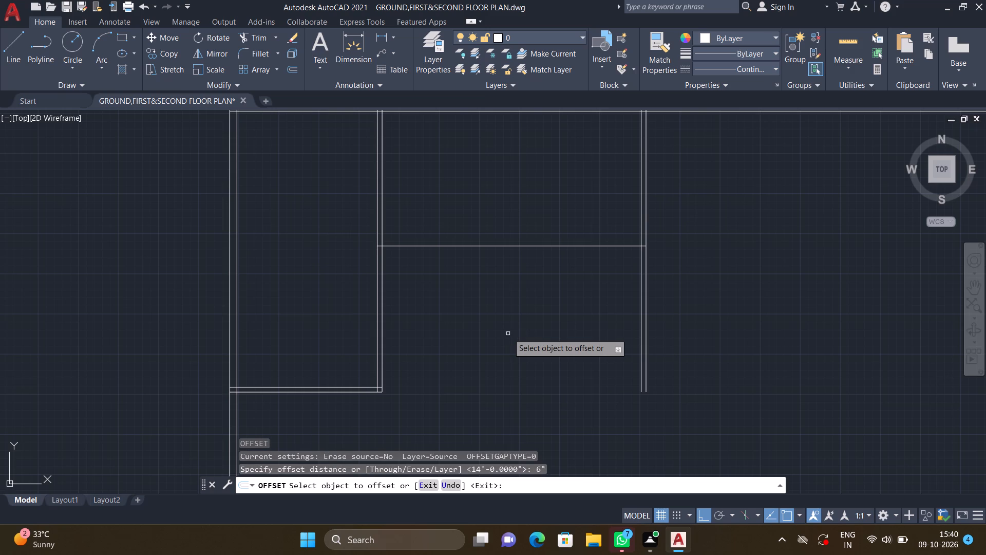
{"action": "left_click", "coordinate": [499, 245]}
{"action": "left_click", "coordinate": [511, 286]}
{"action": "key", "text": "Return"}
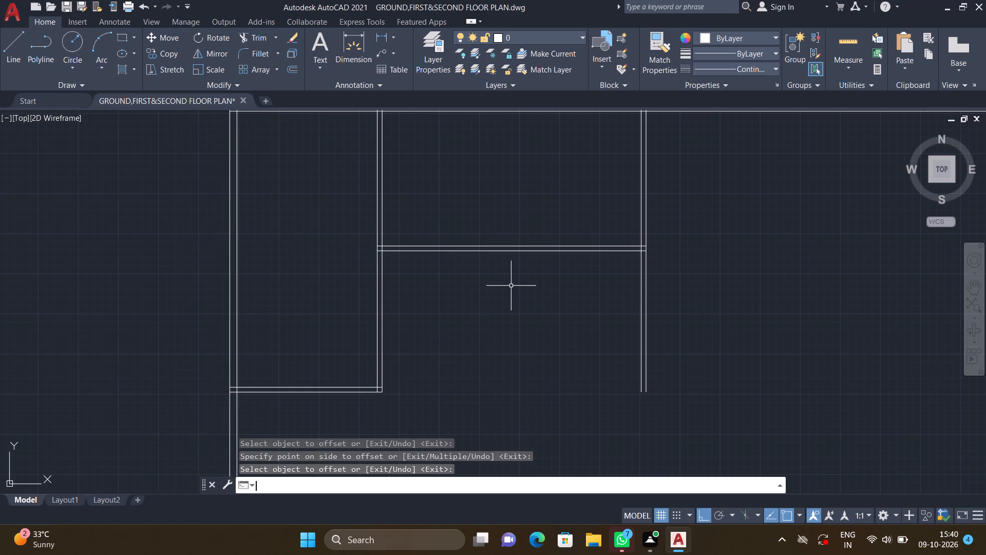
Trim both lines of the second vertical partition south of the new horizontal wall, closing off the second room.
{"action": "scroll", "coordinate": [530, 296], "scroll_direction": "down", "scroll_amount": 1}
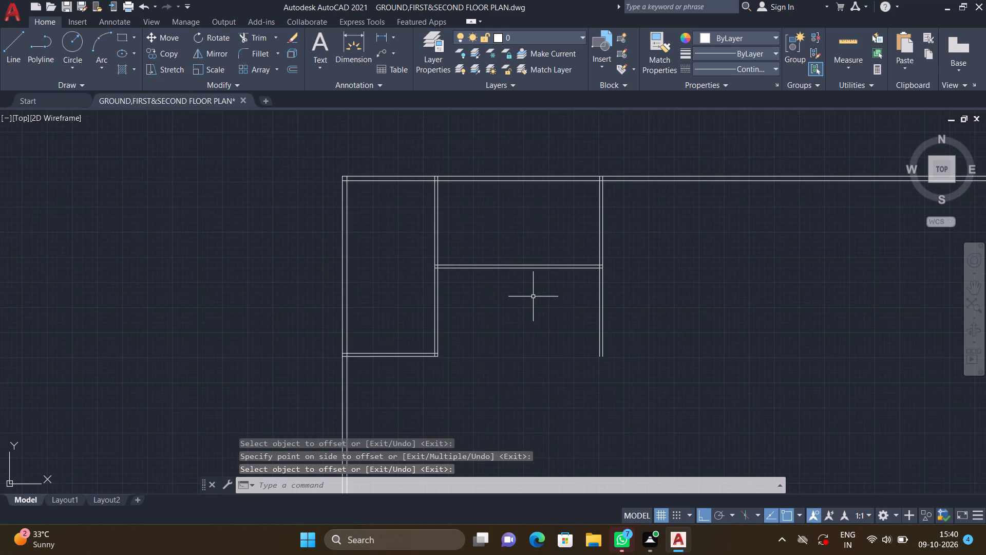
{"action": "type", "text": "TR"}
{"action": "key", "text": "Return"}
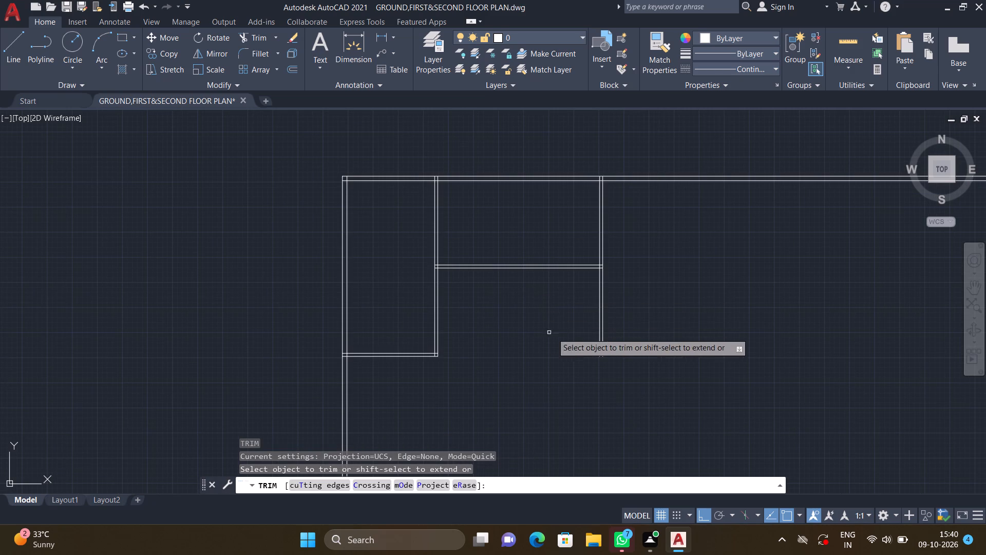
{"action": "left_click_drag", "start_coordinate": [594, 310], "coordinate": [629, 318]}
{"action": "key", "text": "Return"}
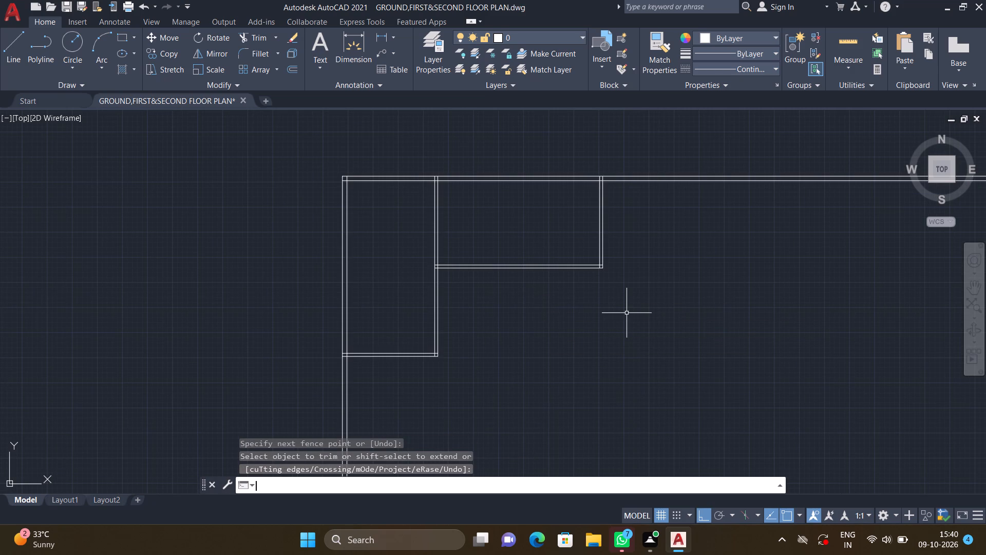
Quick-measure the inside dimensions of the northwest corner room and the room east of it.
{"action": "left_click", "coordinate": [847, 67]}
{"action": "left_click", "coordinate": [842, 89]}
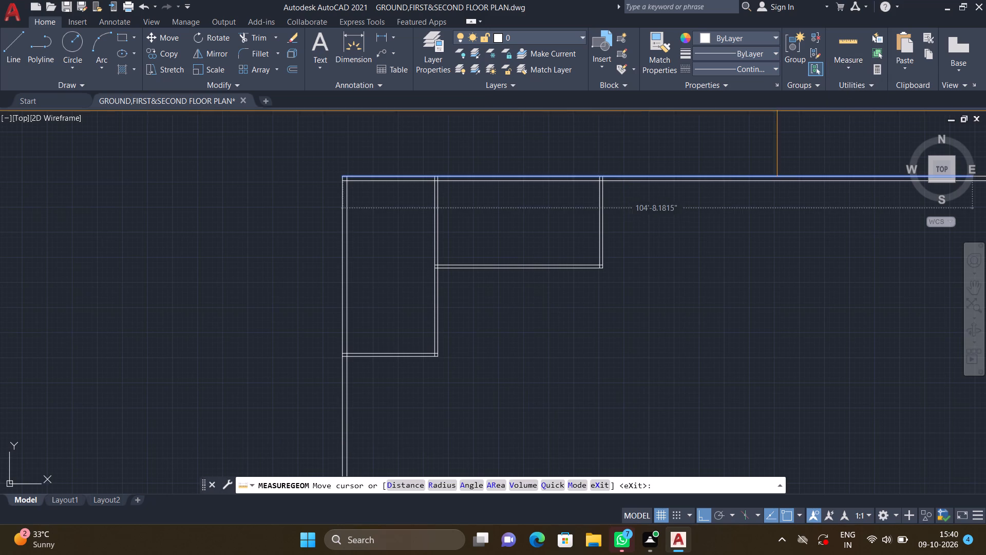
{"action": "scroll", "coordinate": [434, 263], "scroll_direction": "up", "scroll_amount": 1}
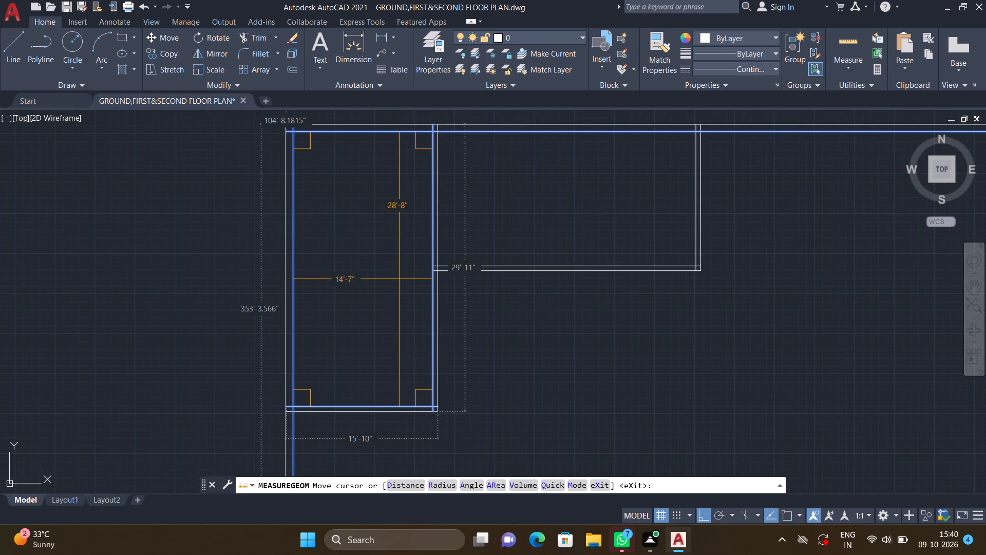
{"action": "scroll", "coordinate": [552, 233], "scroll_direction": "up", "scroll_amount": 1}
{"action": "middle_click_drag", "start_coordinate": [548, 237], "coordinate": [510, 294]}
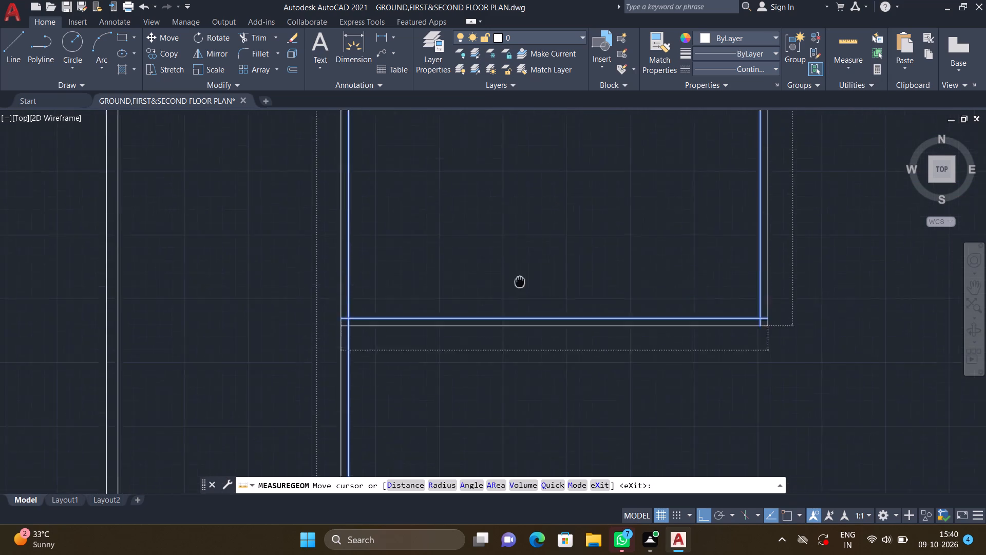
{"action": "middle_click_drag", "start_coordinate": [510, 294], "coordinate": [485, 332]}
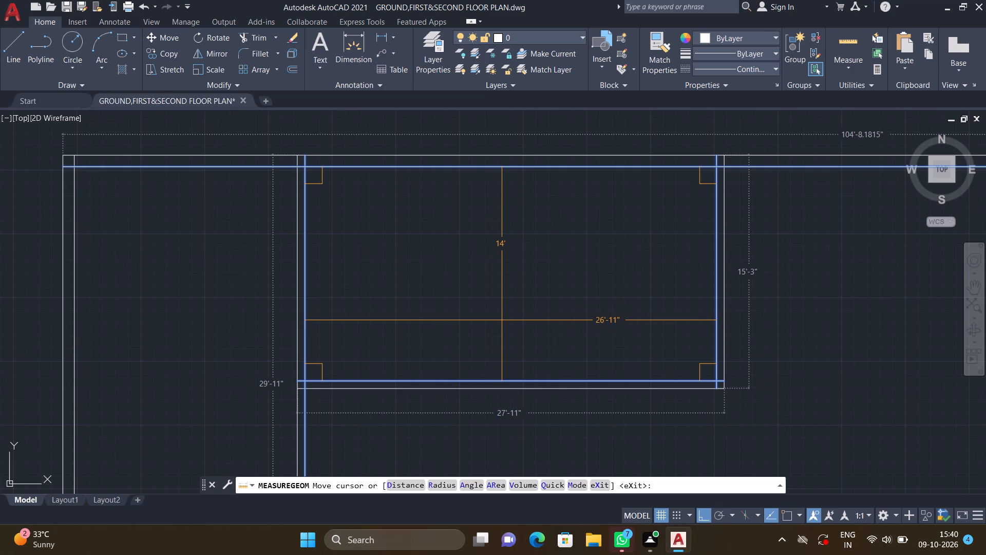
{"action": "key", "text": "Return"}
Offset the outer east line of the second room's partition 8'10" eastward.
{"action": "scroll", "coordinate": [518, 324], "scroll_direction": "down", "scroll_amount": 2}
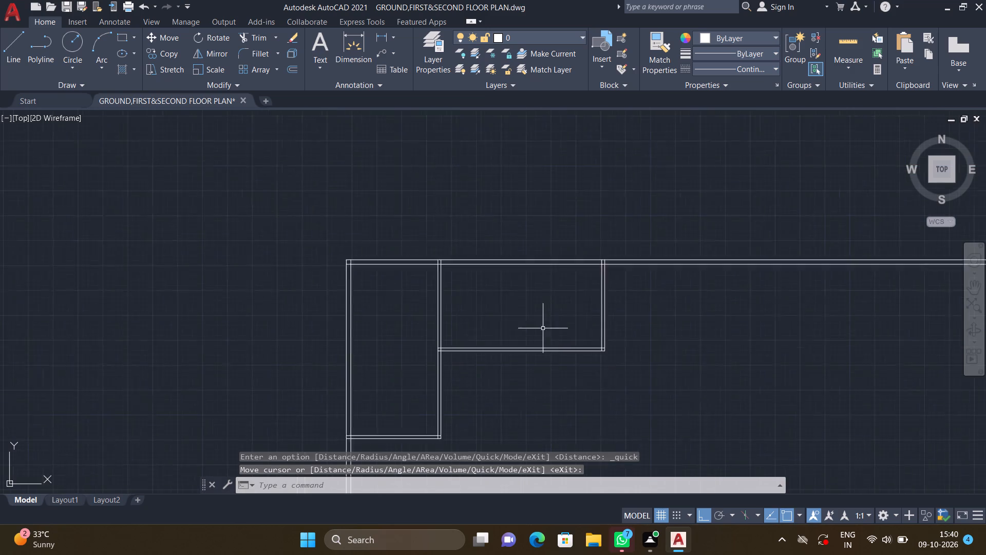
{"action": "scroll", "coordinate": [548, 328], "scroll_direction": "down", "scroll_amount": 1}
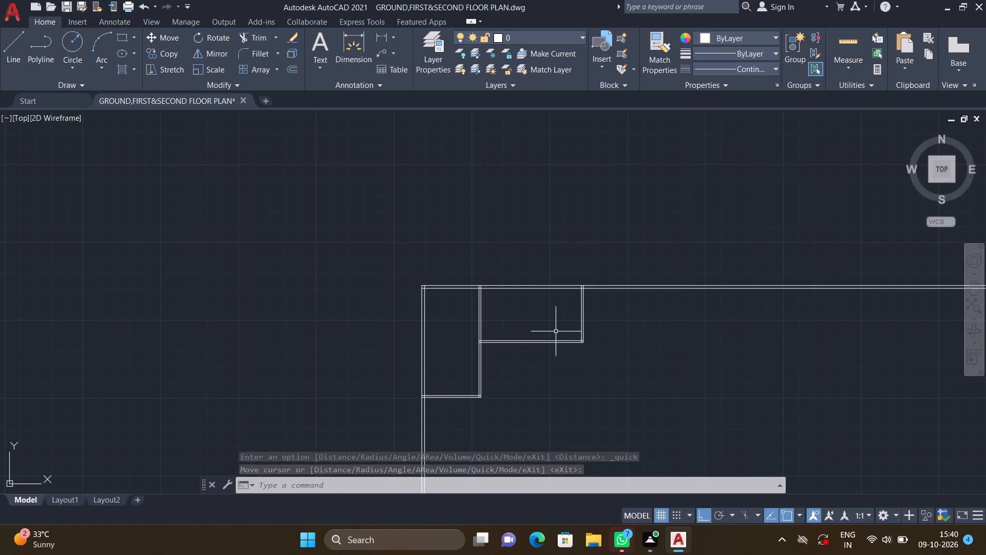
{"action": "middle_click_drag", "start_coordinate": [629, 321], "coordinate": [560, 297]}
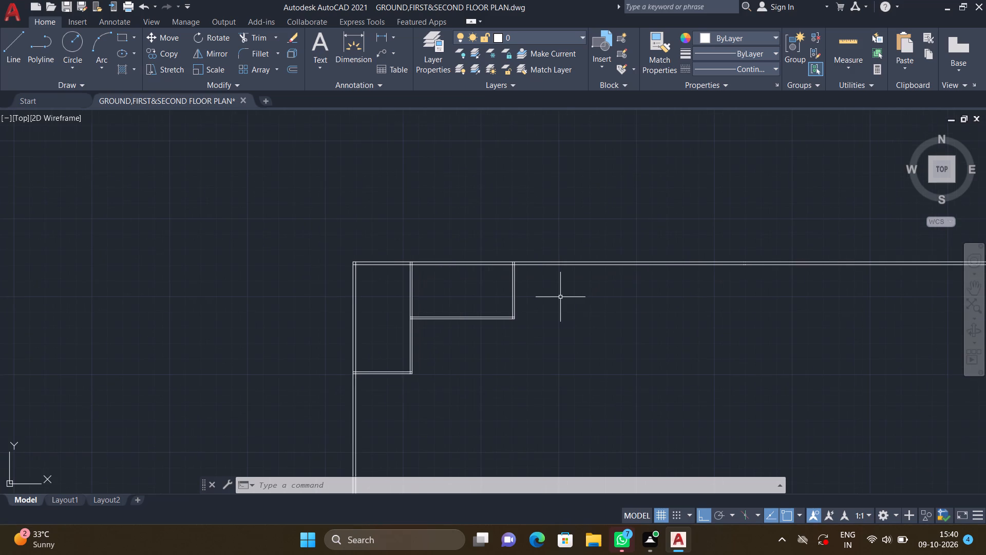
{"action": "key", "text": "o"}
{"action": "key", "text": "Return"}
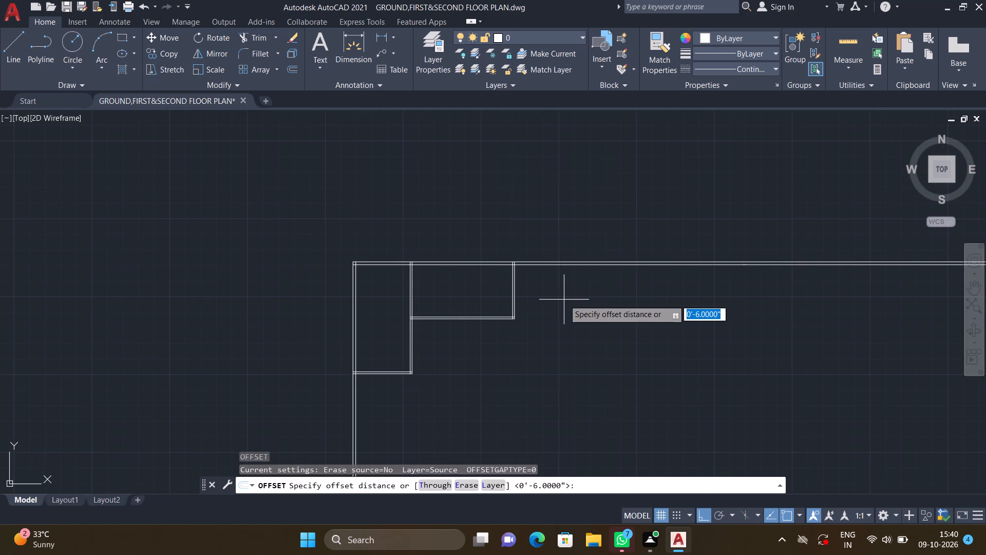
{"action": "type", "text": "8'"}
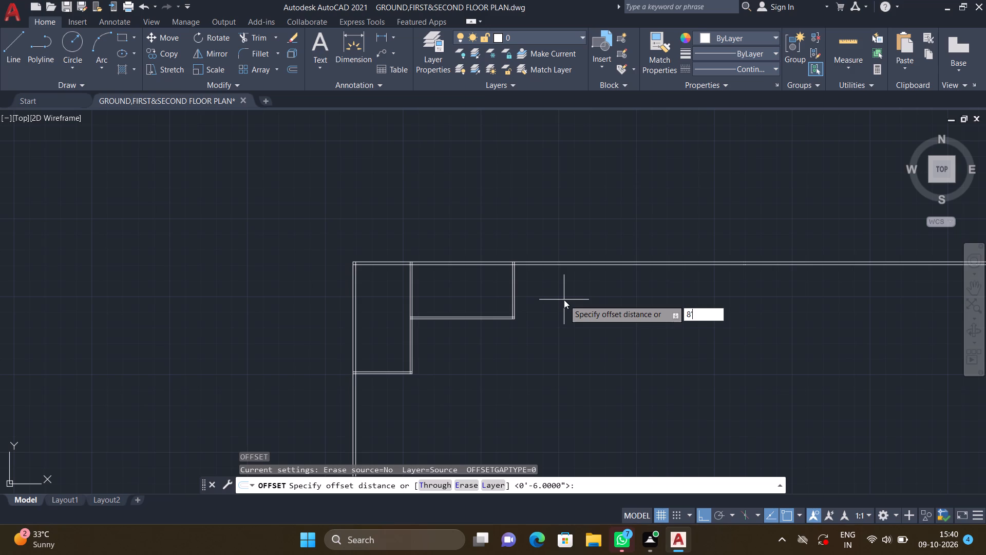
{"action": "type", "text": "10"}
{"action": "key", "text": "shift+quotedbl"}
{"action": "key", "text": "Return"}
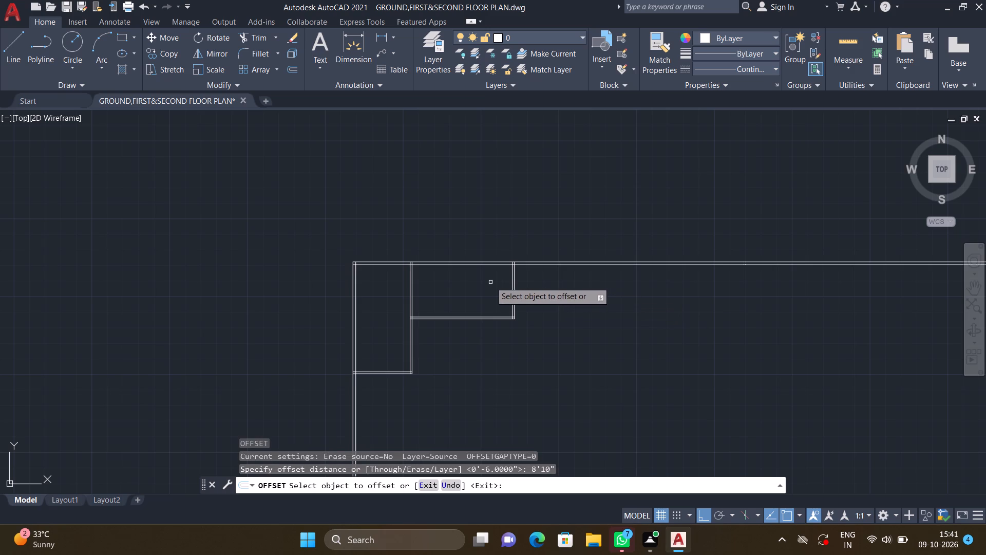
{"action": "scroll", "coordinate": [510, 287], "scroll_direction": "up", "scroll_amount": 2}
{"action": "left_click", "coordinate": [518, 297]}
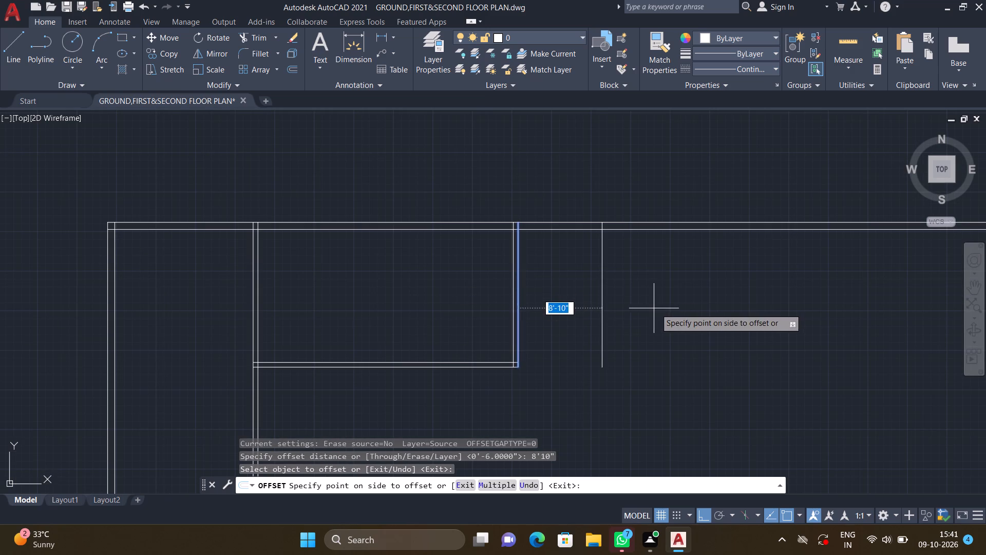
{"action": "left_click", "coordinate": [656, 308]}
{"action": "key", "text": "Return"}
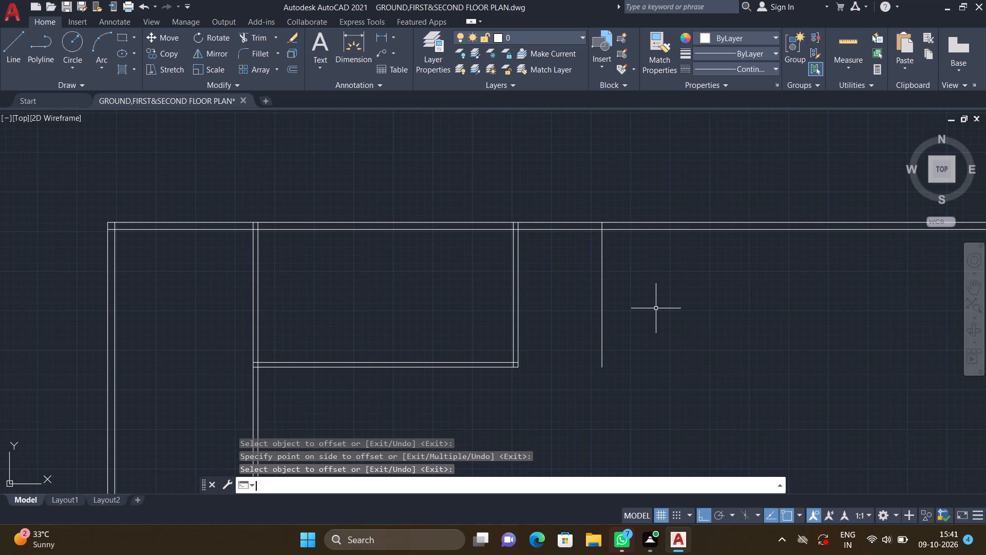
Offset the new vertical line east of the second room 9" eastward to form a double-line wall.
{"action": "key", "text": "o"}
{"action": "key", "text": "Return"}
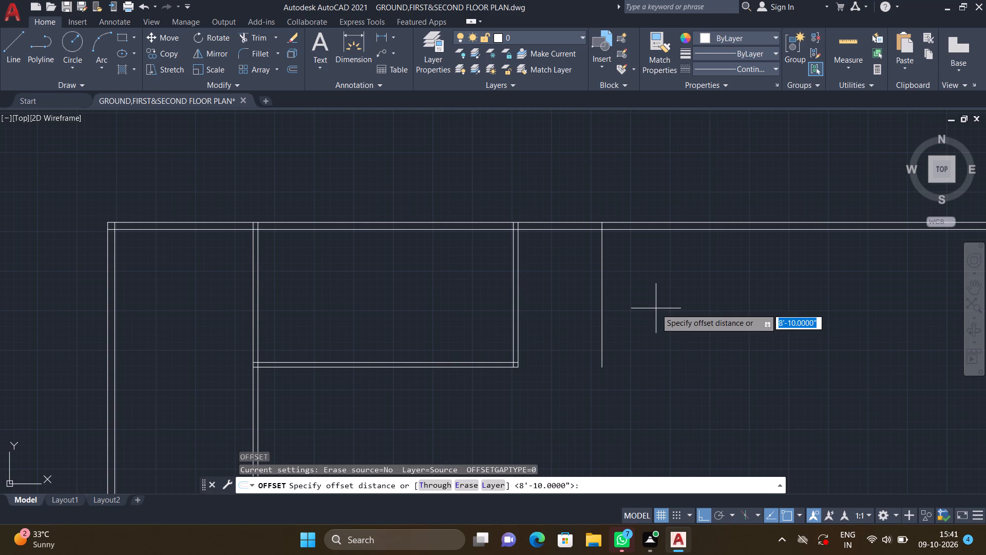
{"action": "key", "text": "9"}
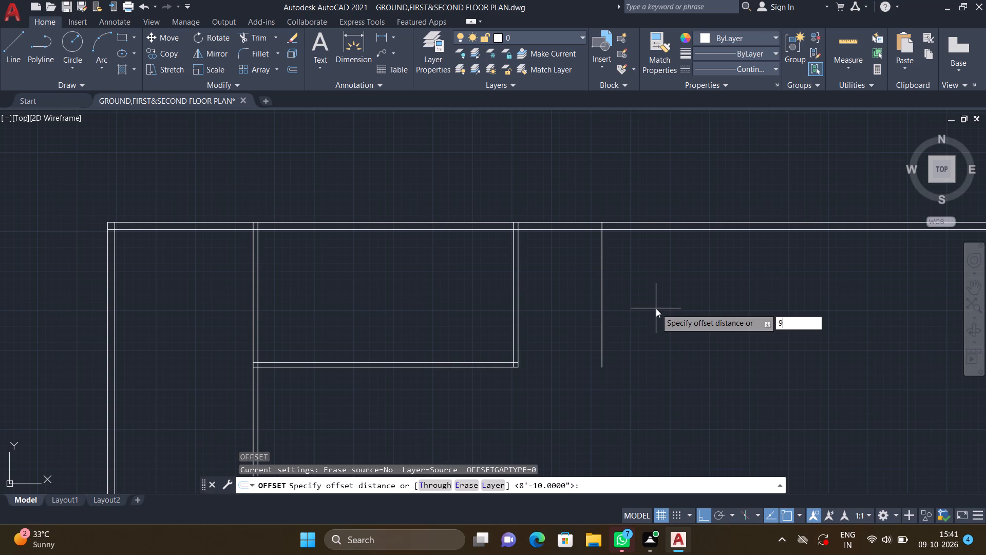
{"action": "key", "text": "shift+quotedbl"}
{"action": "key", "text": "Return"}
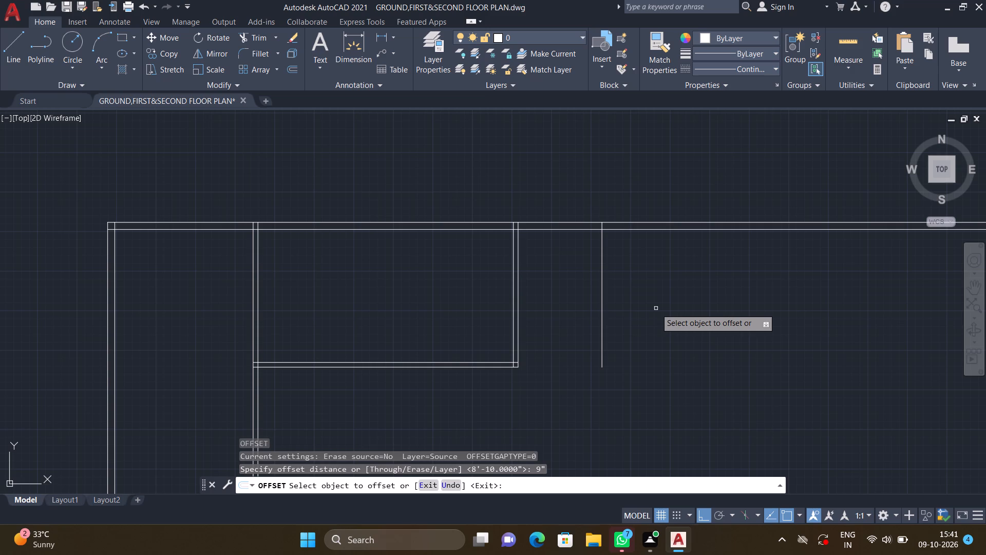
{"action": "left_click", "coordinate": [603, 291]}
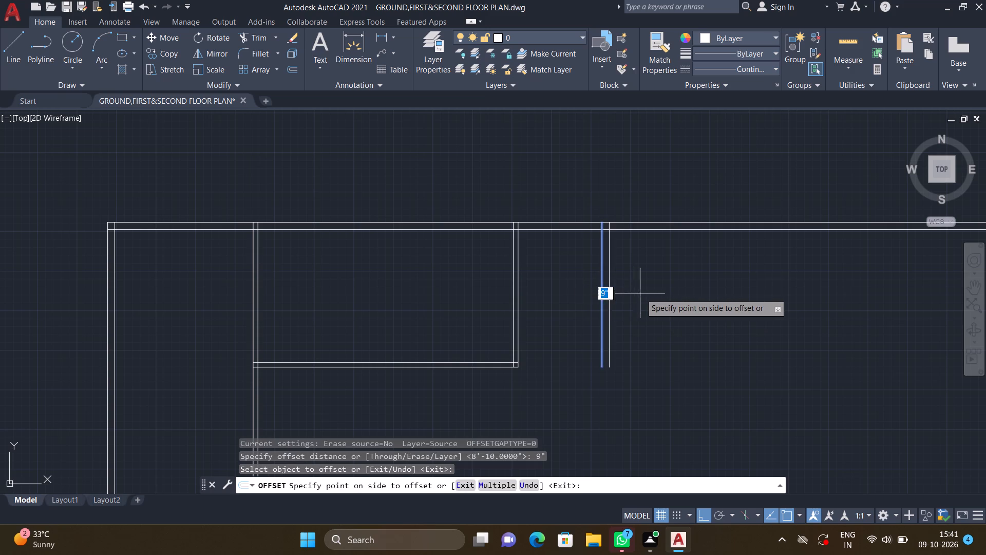
{"action": "left_click", "coordinate": [641, 293]}
{"action": "key", "text": "Return"}
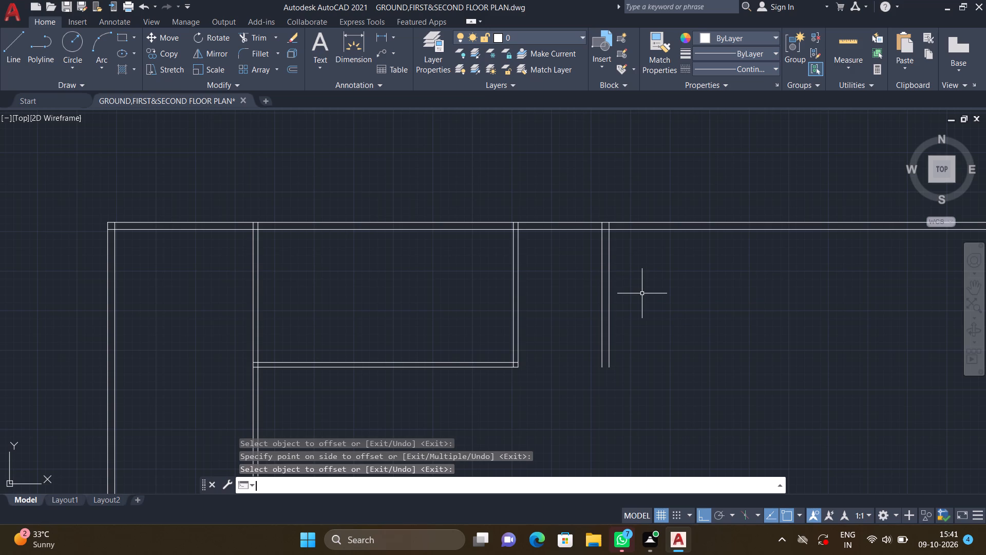
Offset the inner line of the north outer wall 8'0" southward for the third room's south wall.
{"action": "middle_click_drag", "start_coordinate": [635, 297], "coordinate": [624, 257]}
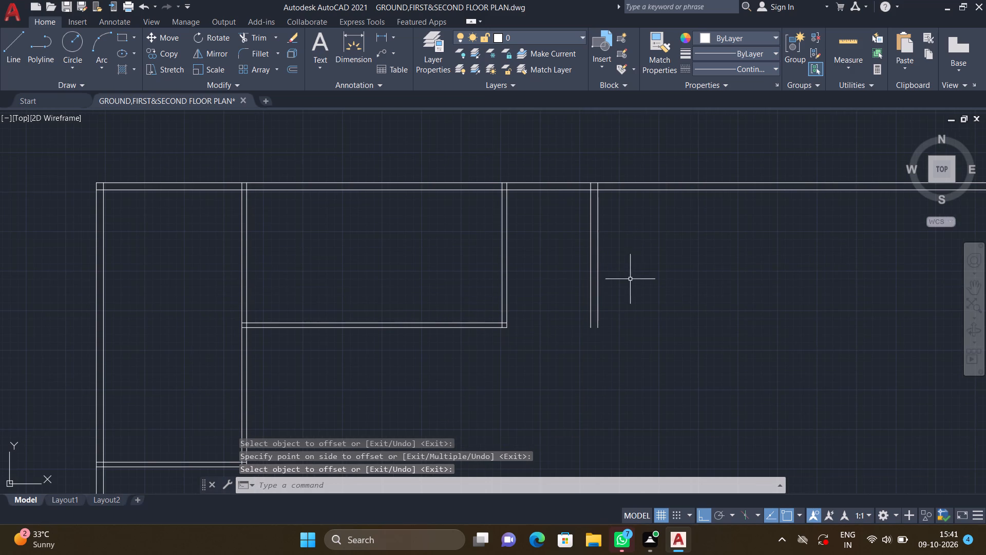
{"action": "middle_click_drag", "start_coordinate": [613, 281], "coordinate": [608, 235]}
{"action": "scroll", "coordinate": [610, 261], "scroll_direction": "down", "scroll_amount": 1}
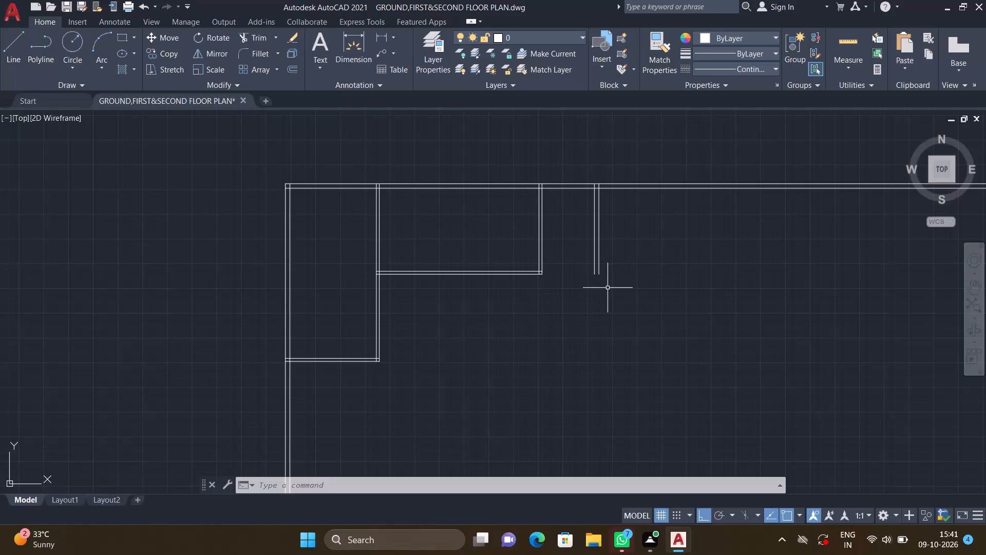
{"action": "key", "text": "o"}
{"action": "key", "text": "Return"}
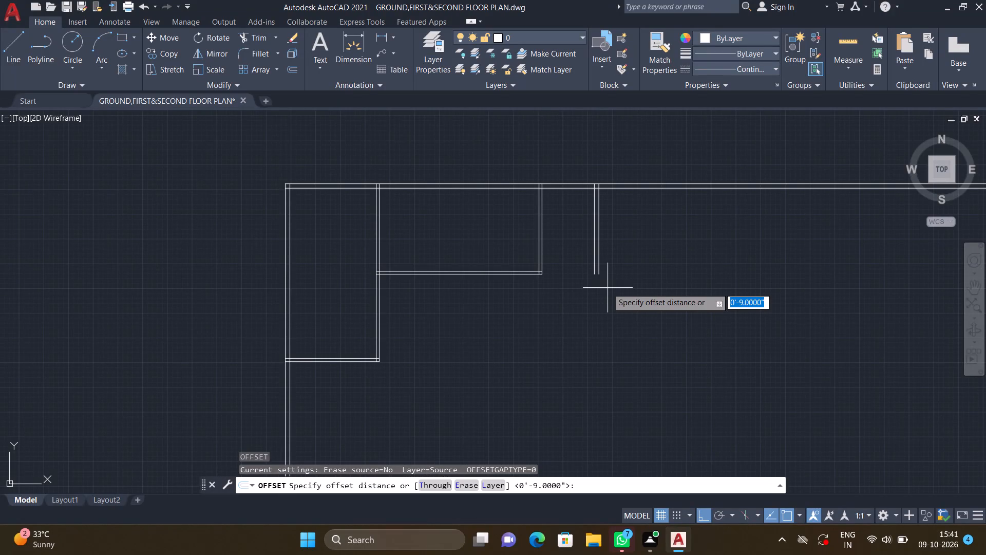
{"action": "type", "text": "8'"}
{"action": "type", "text": "0\""}
{"action": "key", "text": "Return"}
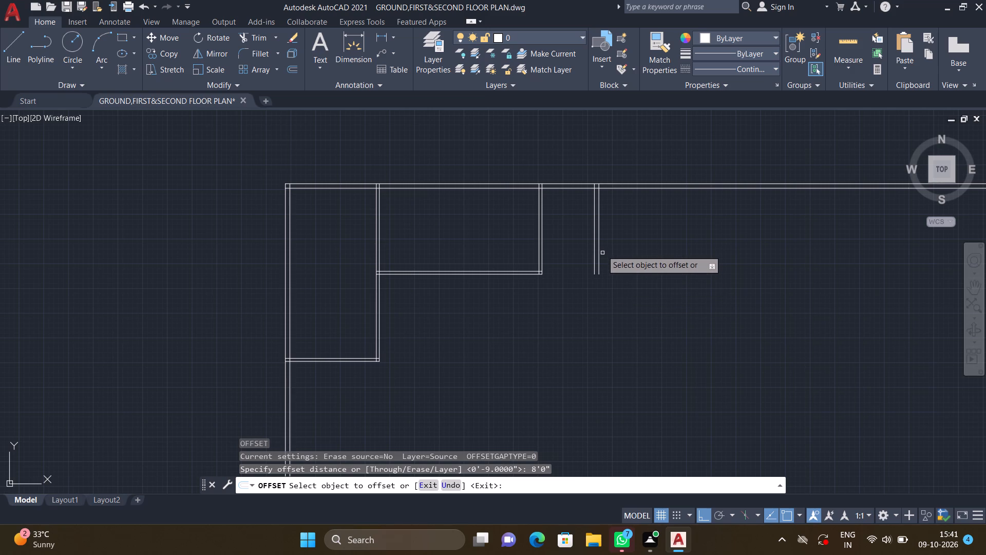
{"action": "scroll", "coordinate": [563, 203], "scroll_direction": "up", "scroll_amount": 1}
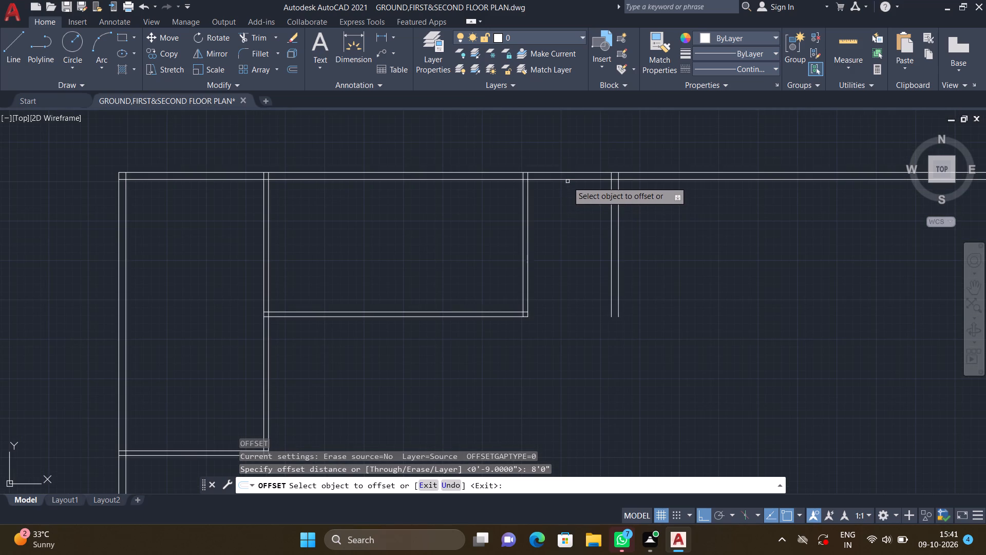
{"action": "left_click", "coordinate": [567, 178]}
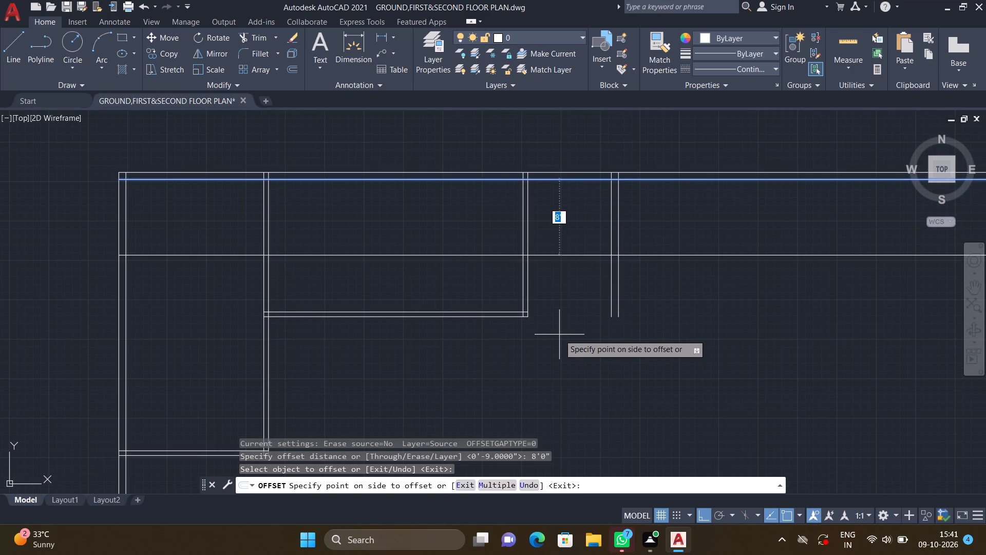
{"action": "left_click", "coordinate": [559, 335]}
{"action": "key", "text": "Return"}
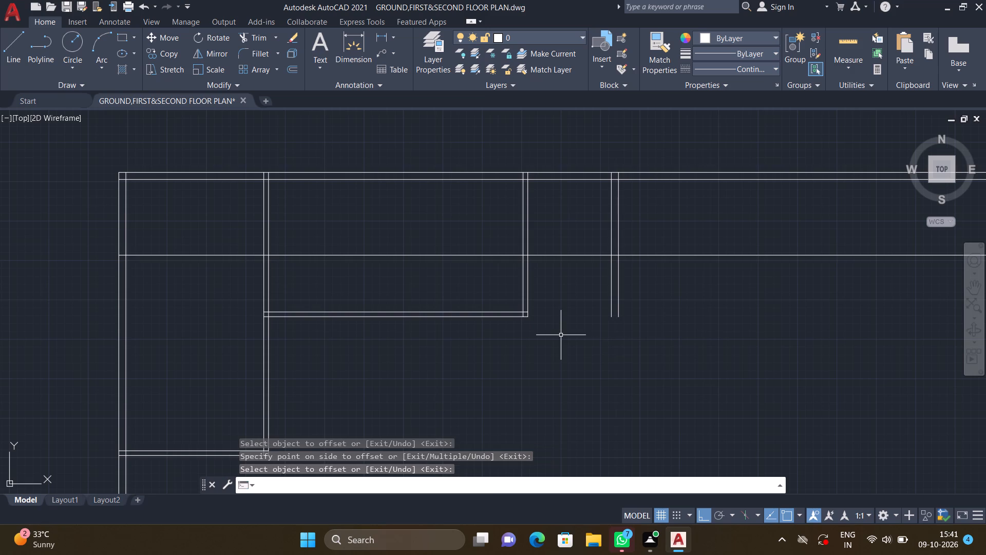
Trim the new horizontal line out of the first two rooms, the first partition and the west outer wall.
{"action": "type", "text": "TR"}
{"action": "key", "text": "Return"}
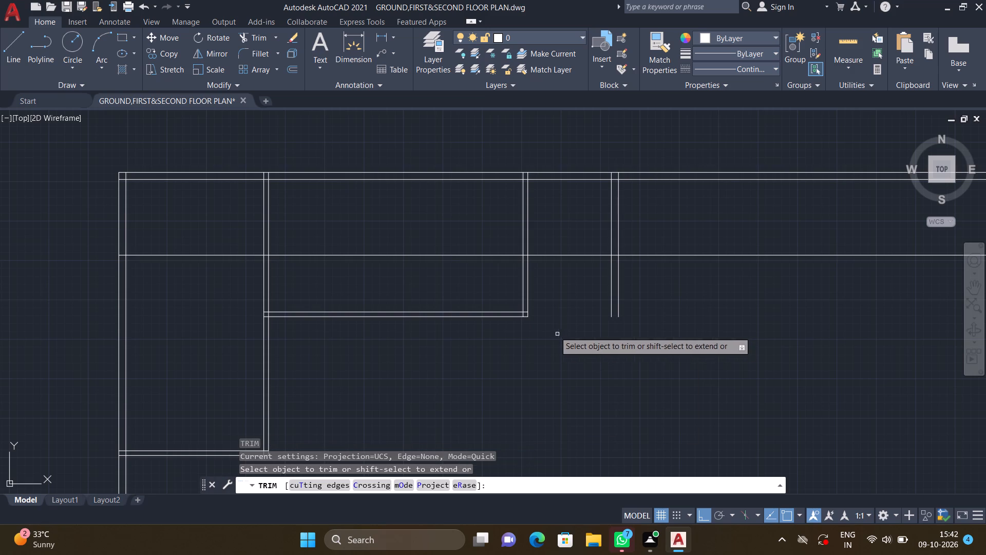
{"action": "left_click", "coordinate": [442, 256]}
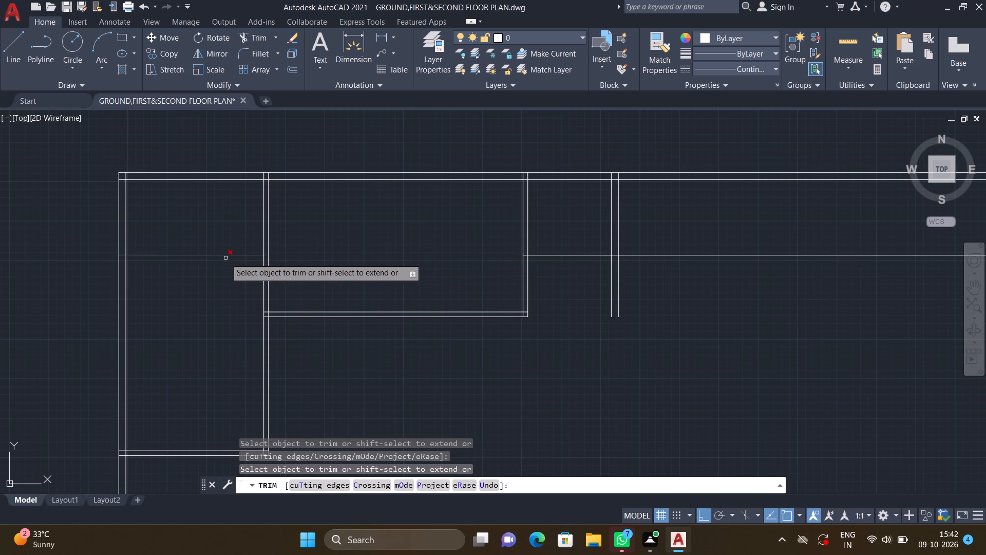
{"action": "left_click", "coordinate": [225, 251]}
{"action": "left_click", "coordinate": [223, 265]}
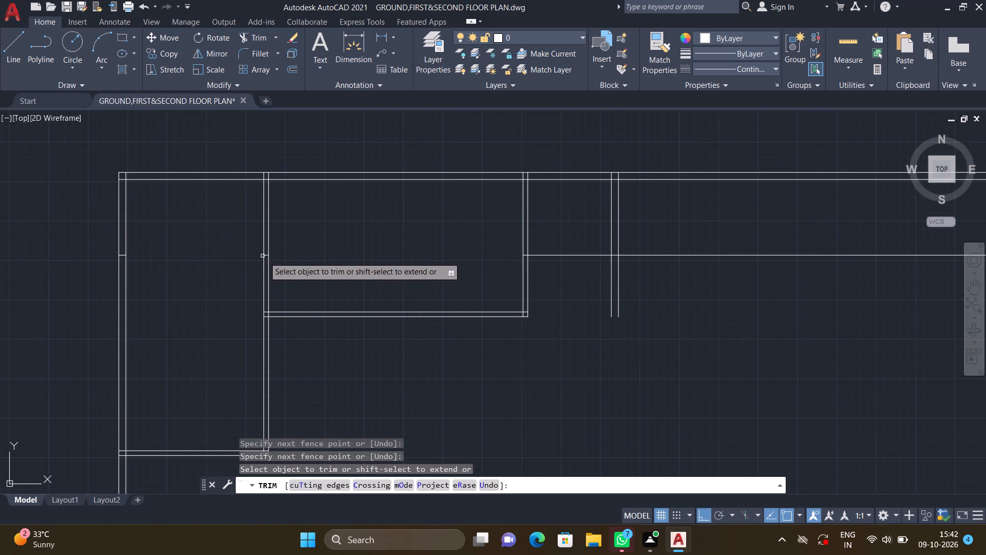
{"action": "scroll", "coordinate": [268, 258], "scroll_direction": "up", "scroll_amount": 2}
{"action": "left_click", "coordinate": [262, 249]}
{"action": "scroll", "coordinate": [215, 278], "scroll_direction": "down", "scroll_amount": 3}
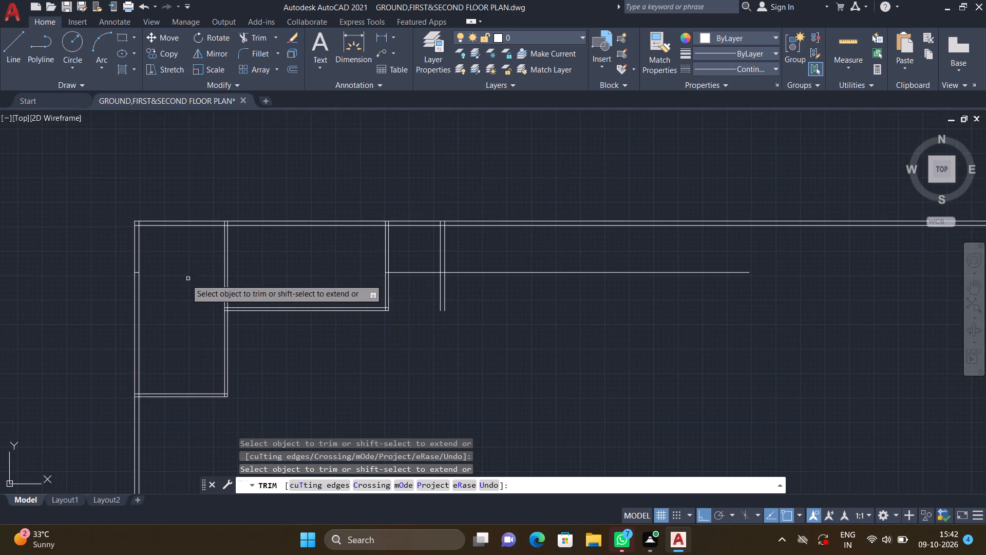
{"action": "middle_click_drag", "start_coordinate": [186, 275], "coordinate": [255, 253]}
{"action": "scroll", "coordinate": [214, 254], "scroll_direction": "up", "scroll_amount": 2}
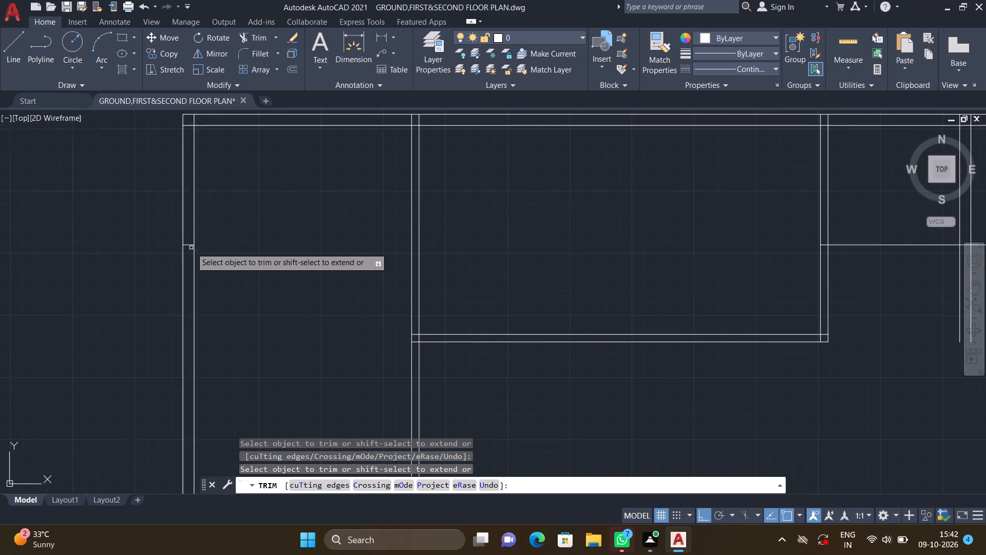
{"action": "scroll", "coordinate": [191, 248], "scroll_direction": "up", "scroll_amount": 1}
{"action": "left_click", "coordinate": [189, 243]}
{"action": "scroll", "coordinate": [263, 277], "scroll_direction": "down", "scroll_amount": 3}
{"action": "middle_click_drag", "start_coordinate": [347, 348], "coordinate": [330, 335]}
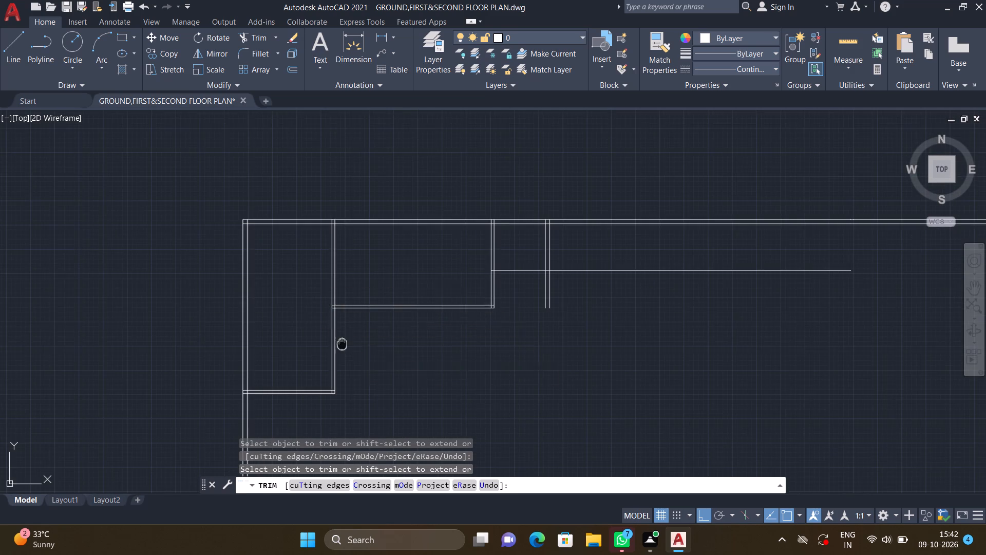
{"action": "middle_click_drag", "start_coordinate": [330, 335], "coordinate": [292, 314]}
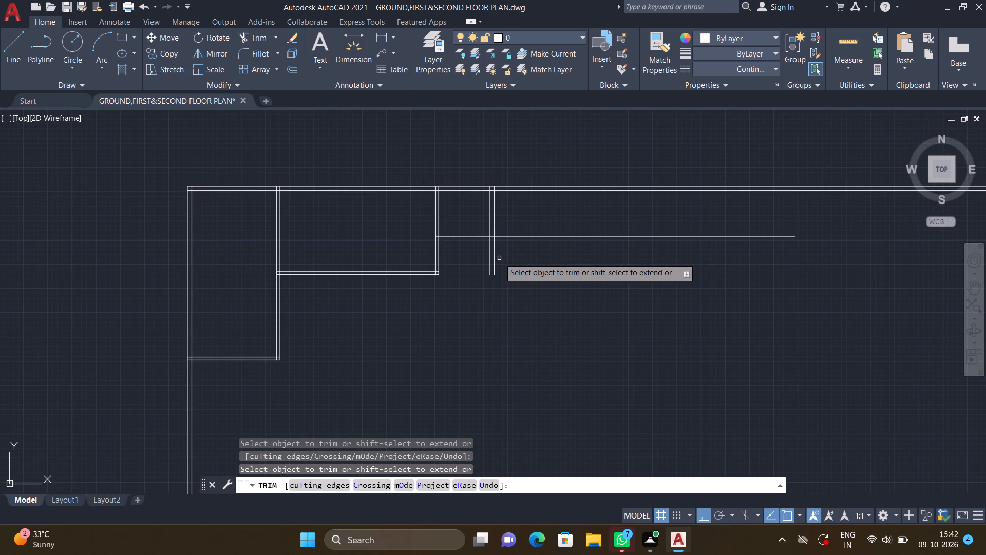
{"action": "key", "text": "Return"}
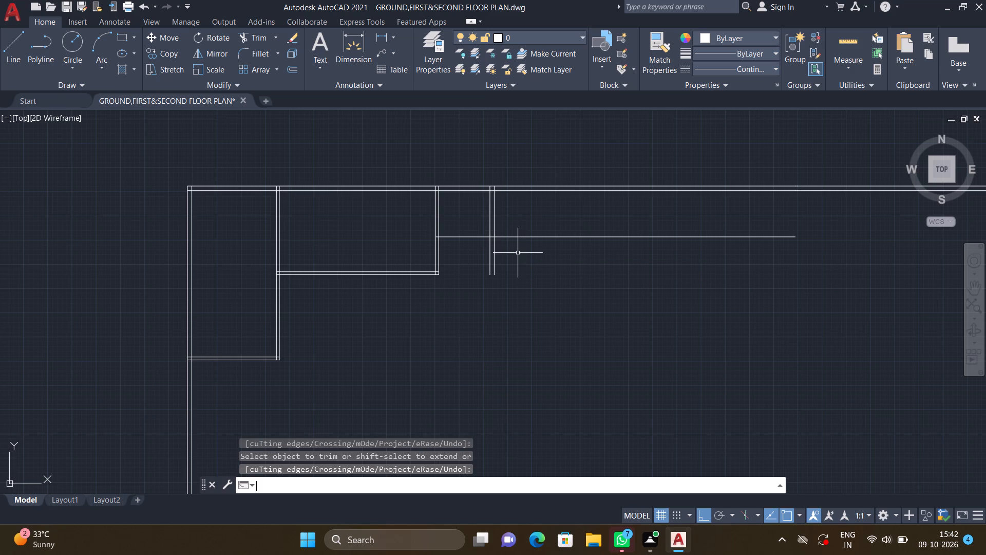
Offset the third room's south line 6" southward to form a double-line wall.
{"action": "key", "text": "o"}
{"action": "key", "text": "Return"}
{"action": "type", "text": "6\""}
{"action": "key", "text": "Return"}
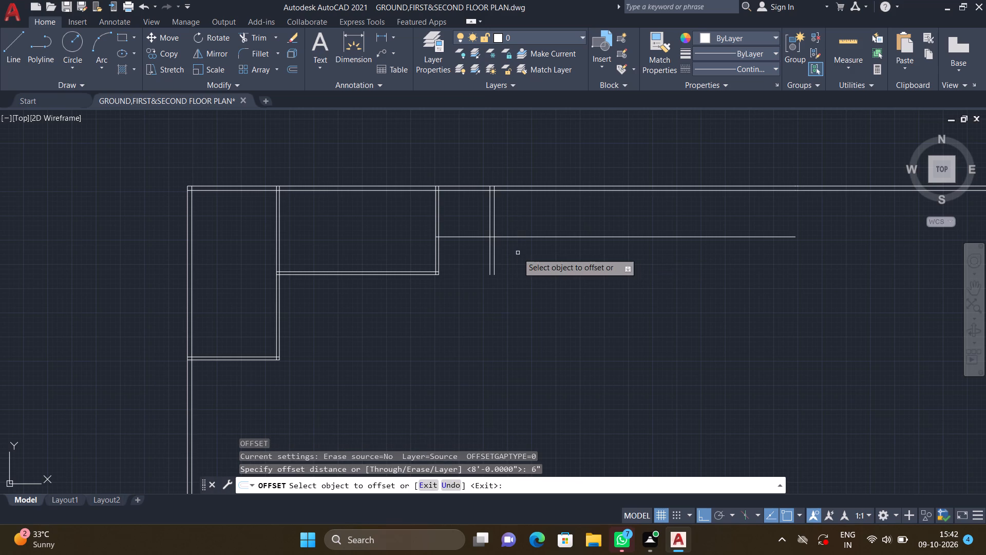
{"action": "left_click", "coordinate": [470, 236]}
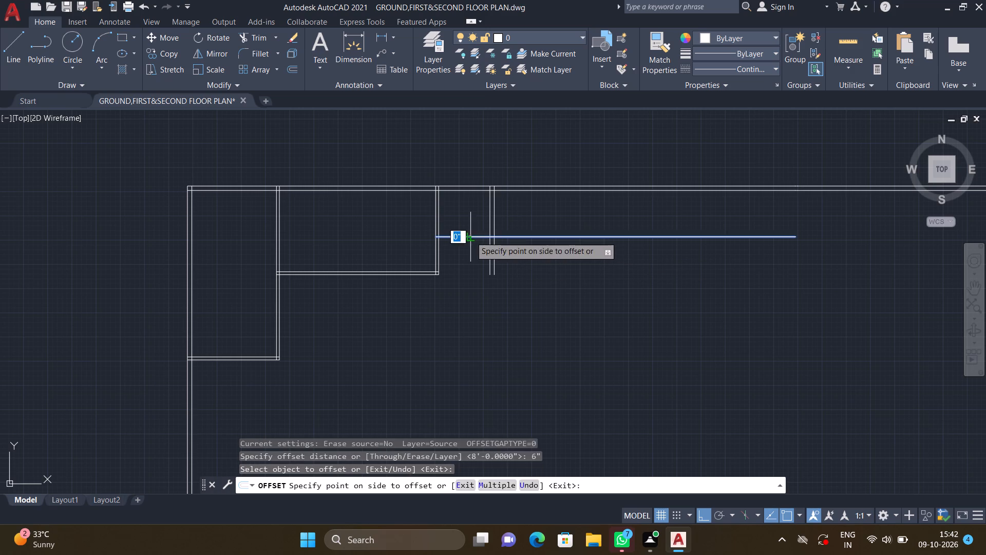
{"action": "double_click", "coordinate": [463, 267]}
{"action": "key", "text": "Return"}
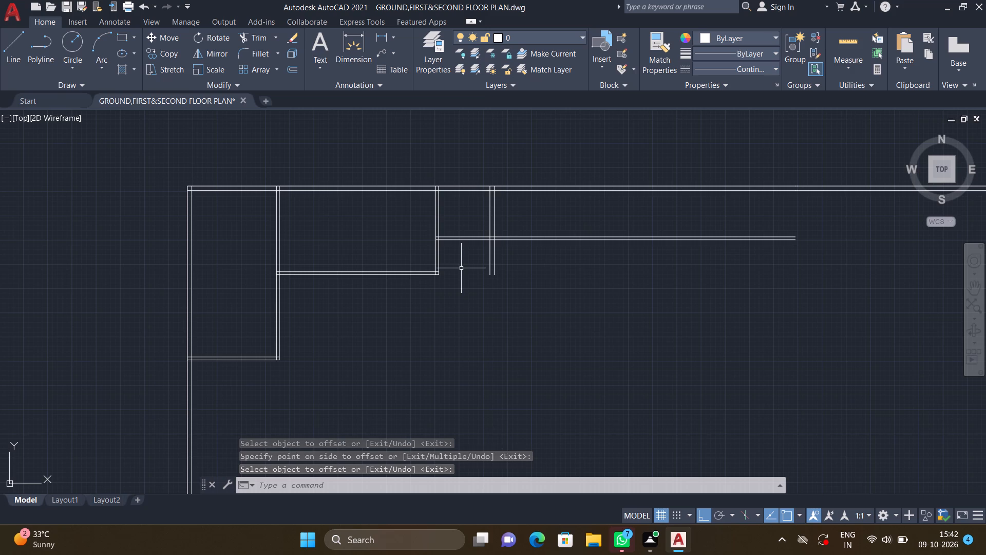
Trim the third room's east wall south of its south wall, and the south wall beyond the east wall, closing the corner.
{"action": "type", "text": "TR"}
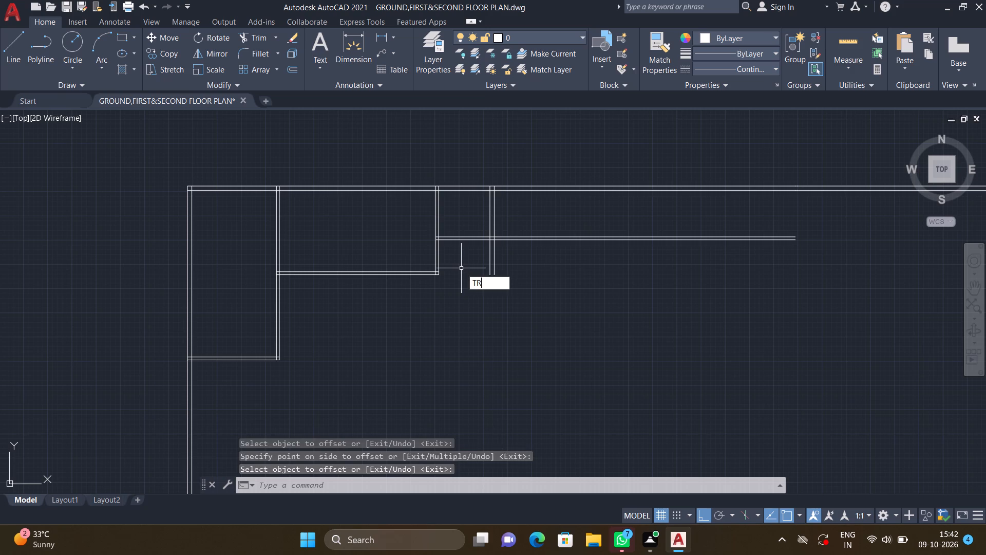
{"action": "key", "text": "Return"}
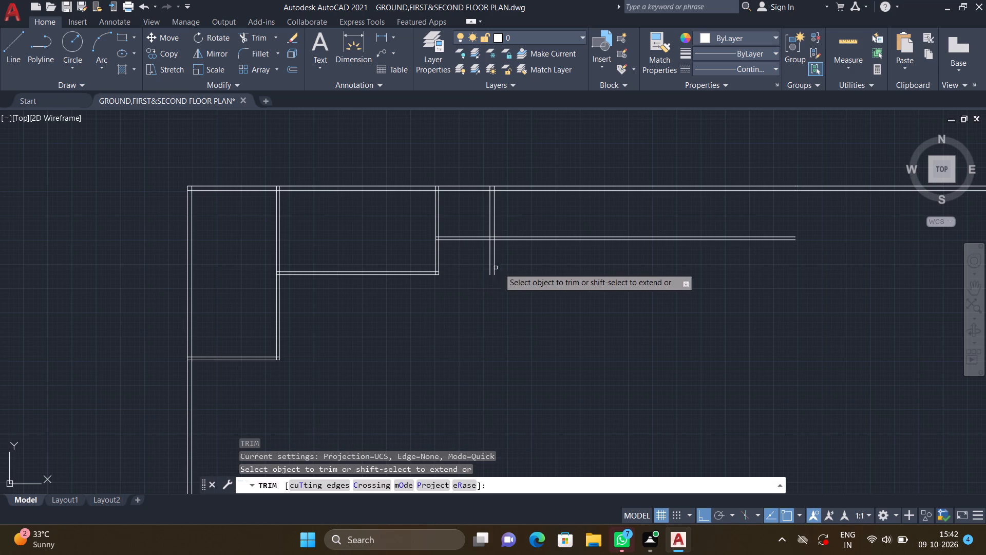
{"action": "left_click_drag", "start_coordinate": [485, 258], "coordinate": [524, 265]}
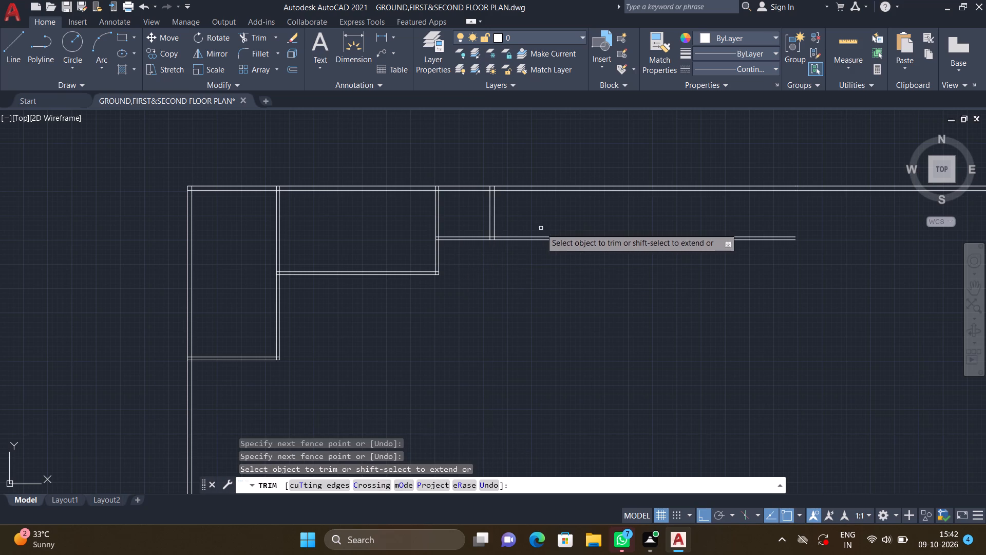
{"action": "left_click_drag", "start_coordinate": [541, 224], "coordinate": [537, 271]}
{"action": "key", "text": "Return"}
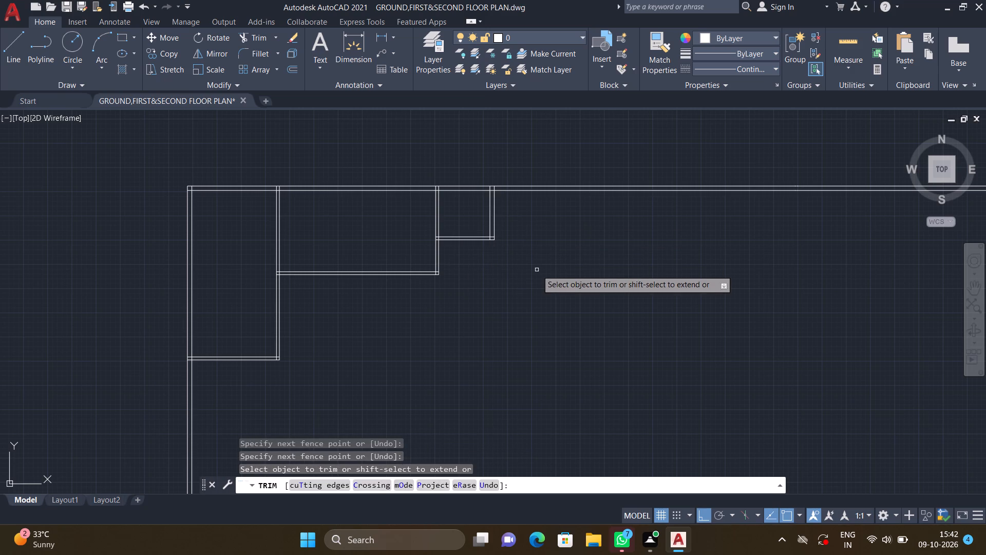
Quick-measure the inside dimensions of the third room.
{"action": "left_click", "coordinate": [850, 68]}
{"action": "left_click", "coordinate": [847, 83]}
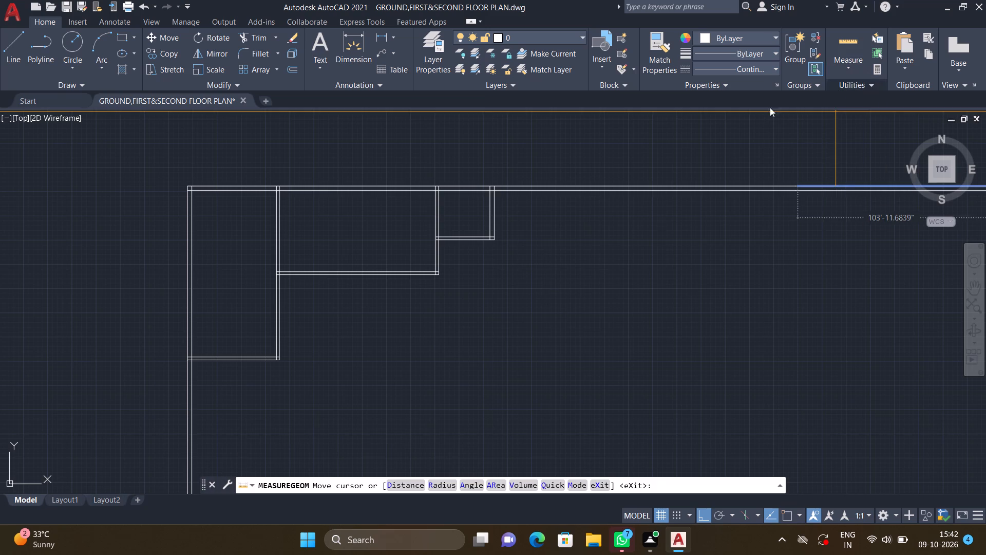
{"action": "scroll", "coordinate": [484, 194], "scroll_direction": "up", "scroll_amount": 3}
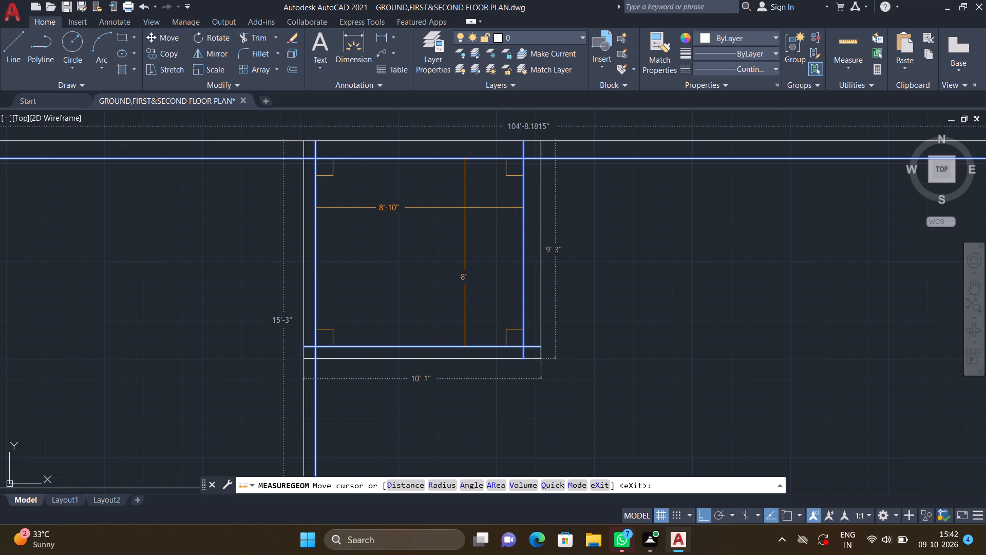
{"action": "key", "text": "Return"}
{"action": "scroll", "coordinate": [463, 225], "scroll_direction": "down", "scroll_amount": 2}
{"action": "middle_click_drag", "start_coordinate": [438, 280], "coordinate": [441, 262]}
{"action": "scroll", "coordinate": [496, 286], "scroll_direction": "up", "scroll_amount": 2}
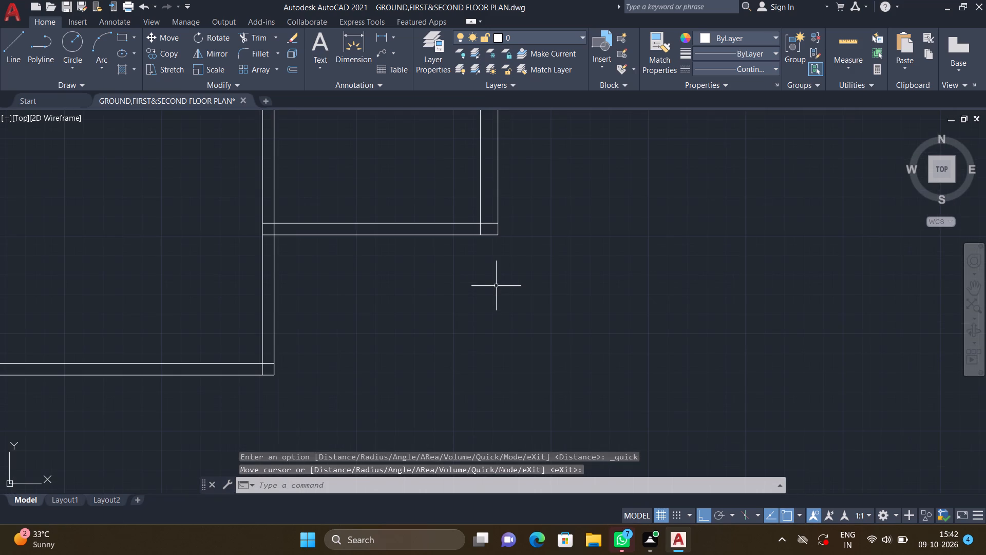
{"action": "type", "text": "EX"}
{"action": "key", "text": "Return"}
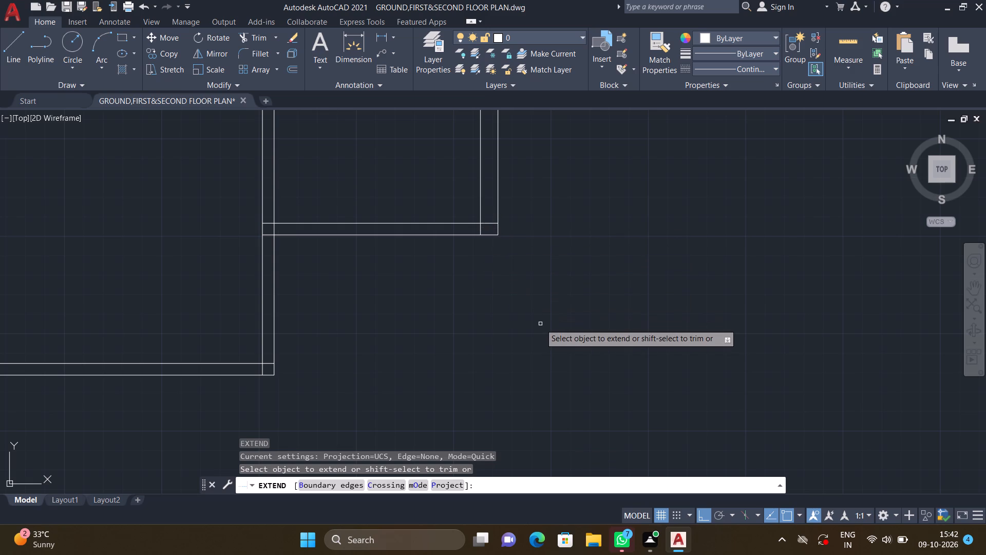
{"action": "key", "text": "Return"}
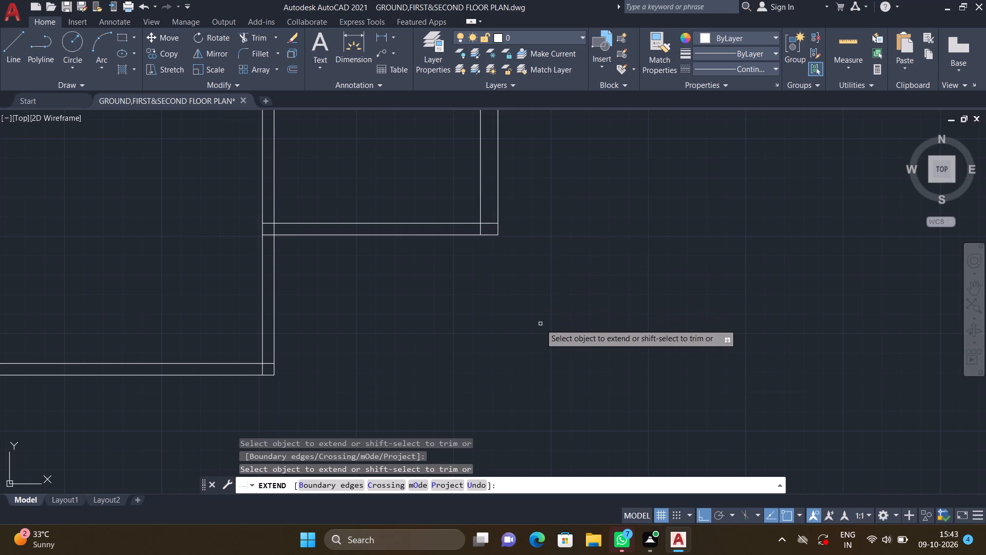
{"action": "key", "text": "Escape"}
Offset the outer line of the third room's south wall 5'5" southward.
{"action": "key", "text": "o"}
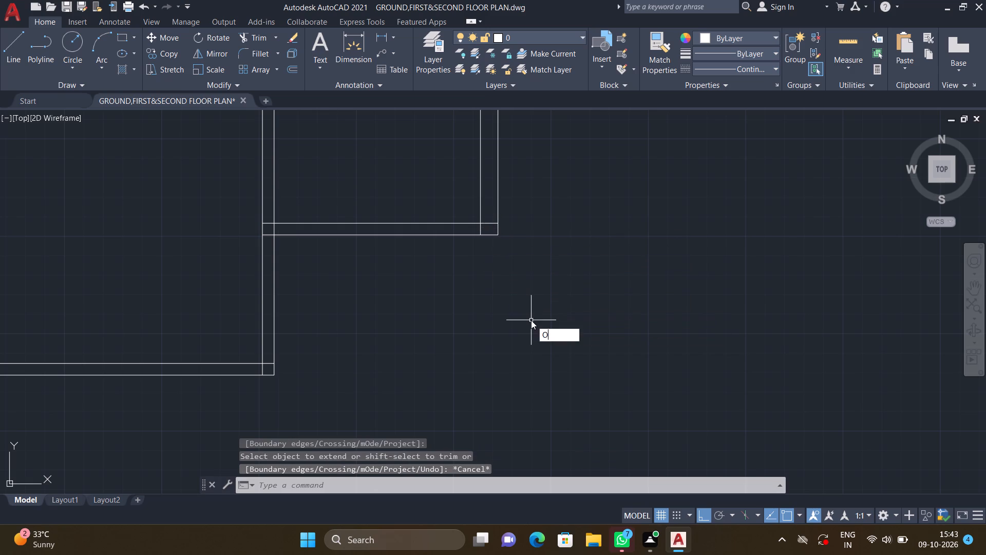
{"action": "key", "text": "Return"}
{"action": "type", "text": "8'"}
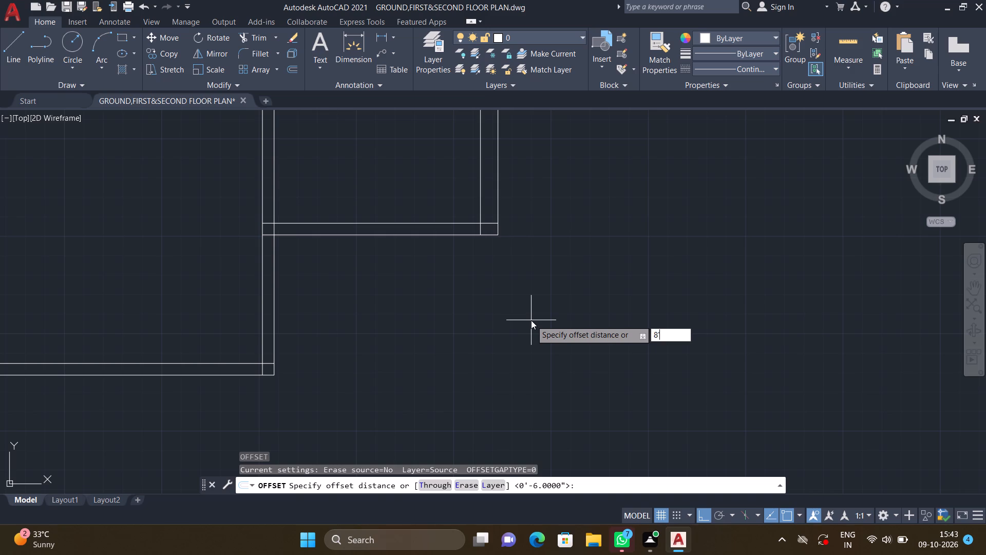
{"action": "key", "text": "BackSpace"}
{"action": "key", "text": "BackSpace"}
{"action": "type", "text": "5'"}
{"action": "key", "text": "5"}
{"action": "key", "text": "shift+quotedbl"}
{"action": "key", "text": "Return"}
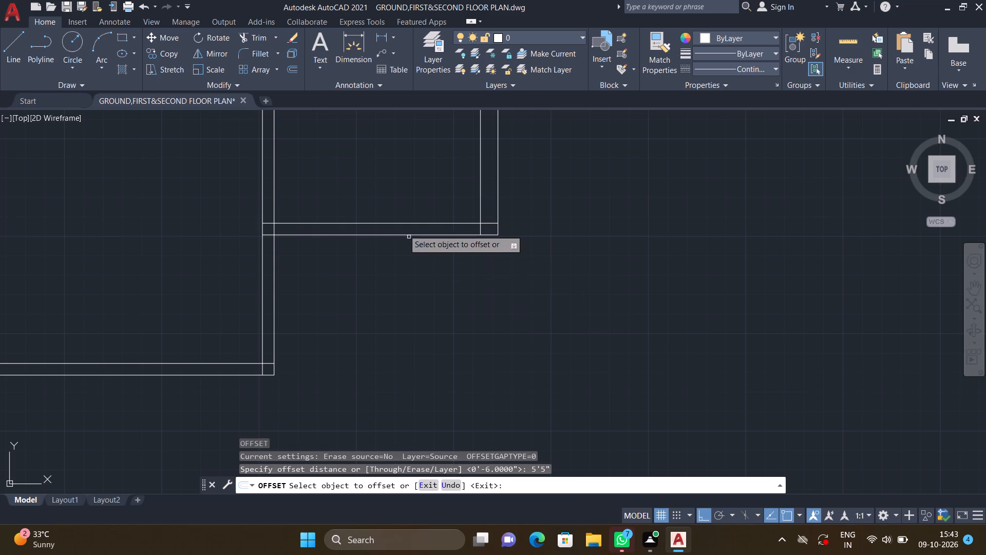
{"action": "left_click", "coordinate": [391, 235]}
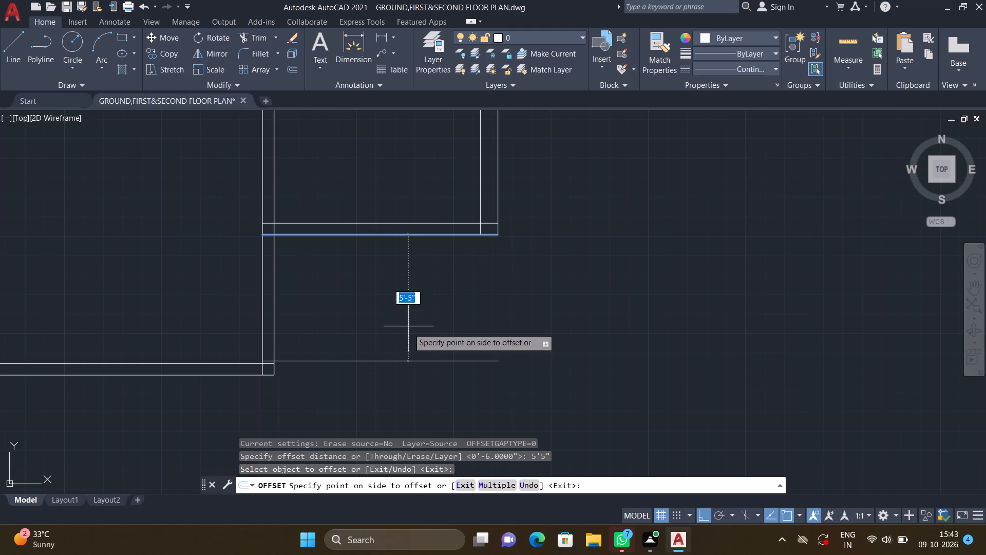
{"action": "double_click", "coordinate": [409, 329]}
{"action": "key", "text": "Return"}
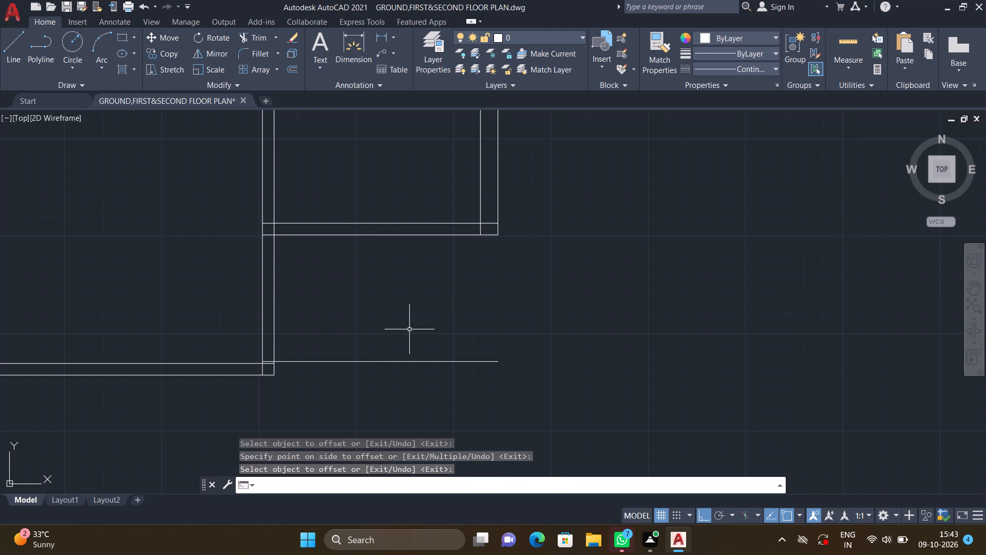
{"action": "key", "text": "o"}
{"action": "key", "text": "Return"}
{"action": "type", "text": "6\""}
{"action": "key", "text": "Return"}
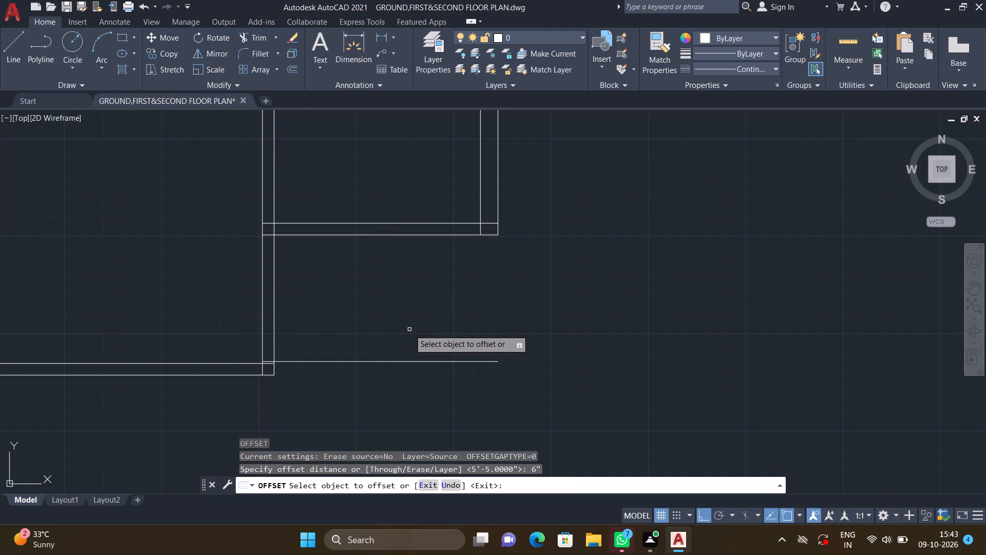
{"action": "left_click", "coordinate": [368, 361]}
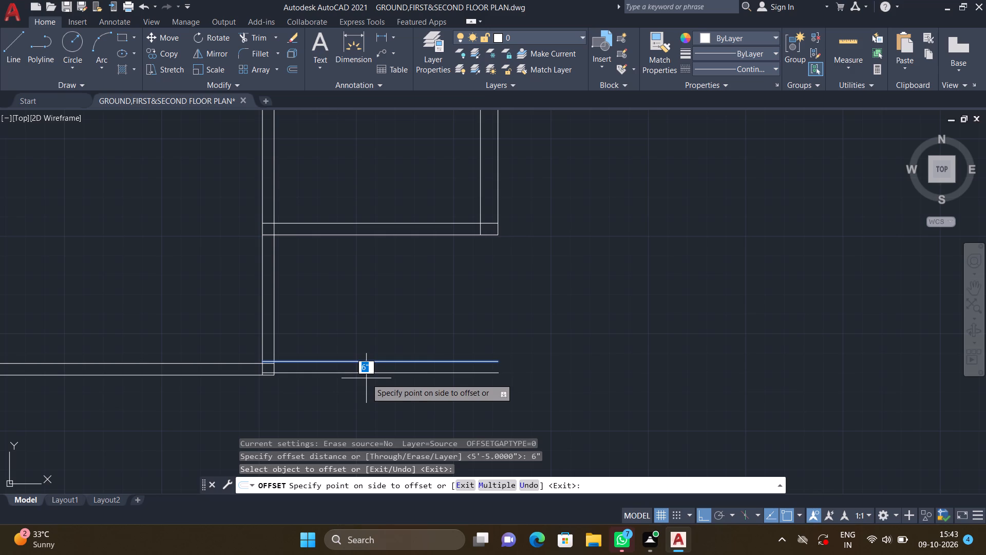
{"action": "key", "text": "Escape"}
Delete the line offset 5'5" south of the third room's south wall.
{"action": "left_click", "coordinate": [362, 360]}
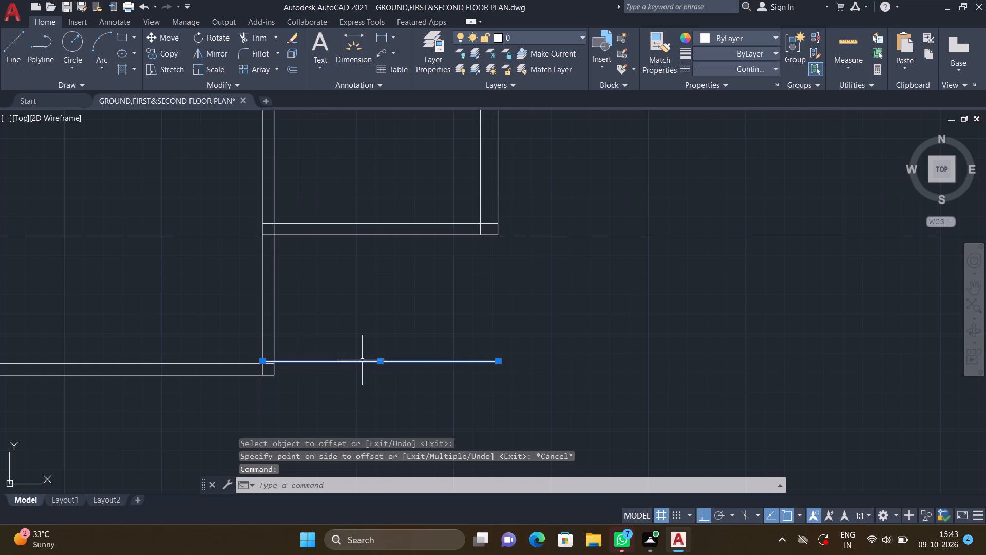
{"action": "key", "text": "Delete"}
Draw a 9'-7" line eastward from the second room's south wall inner line to align with the third room's outer east wall line.
{"action": "key", "text": "l"}
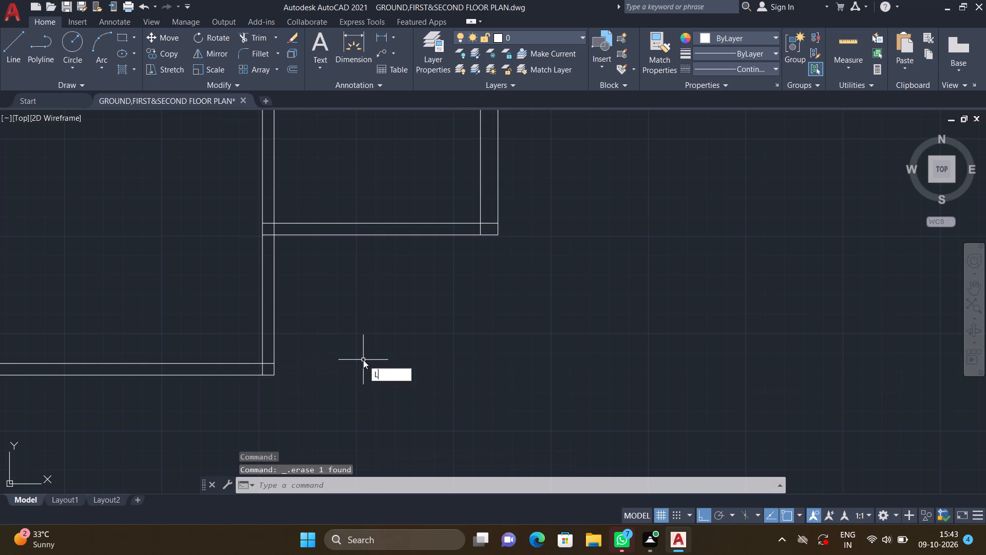
{"action": "key", "text": "Return"}
{"action": "scroll", "coordinate": [274, 366], "scroll_direction": "up", "scroll_amount": 2}
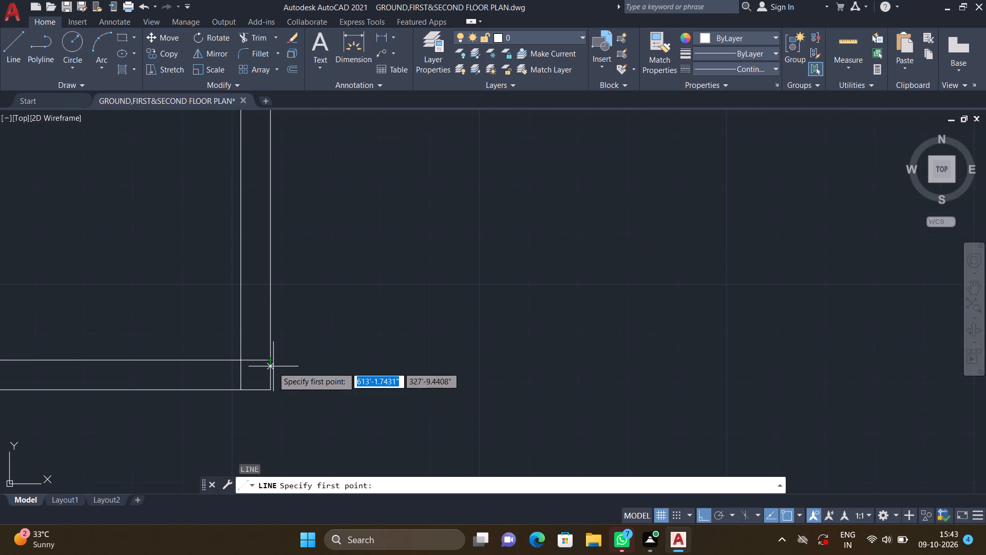
{"action": "left_click", "coordinate": [272, 361]}
{"action": "scroll", "coordinate": [506, 370], "scroll_direction": "down", "scroll_amount": 3}
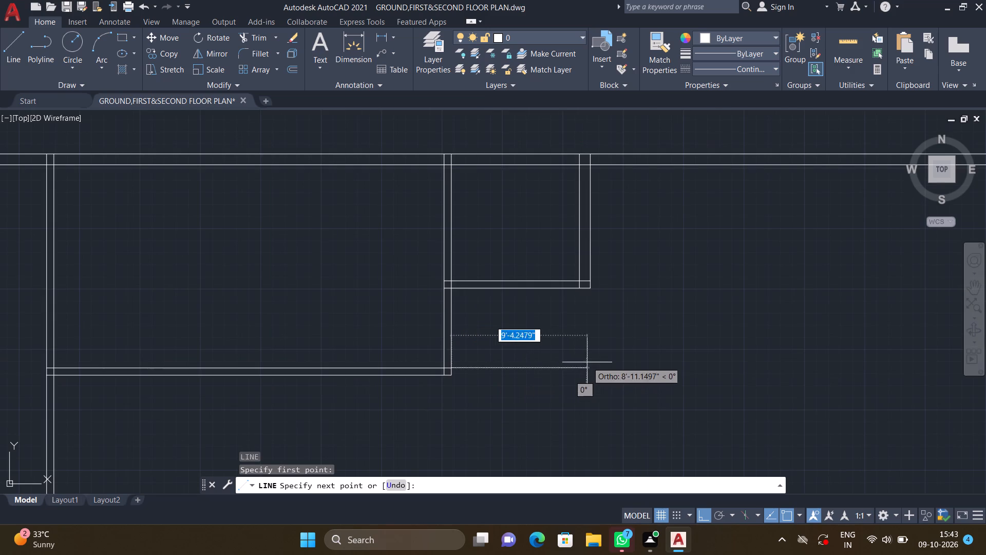
{"action": "scroll", "coordinate": [588, 361], "scroll_direction": "up", "scroll_amount": 2}
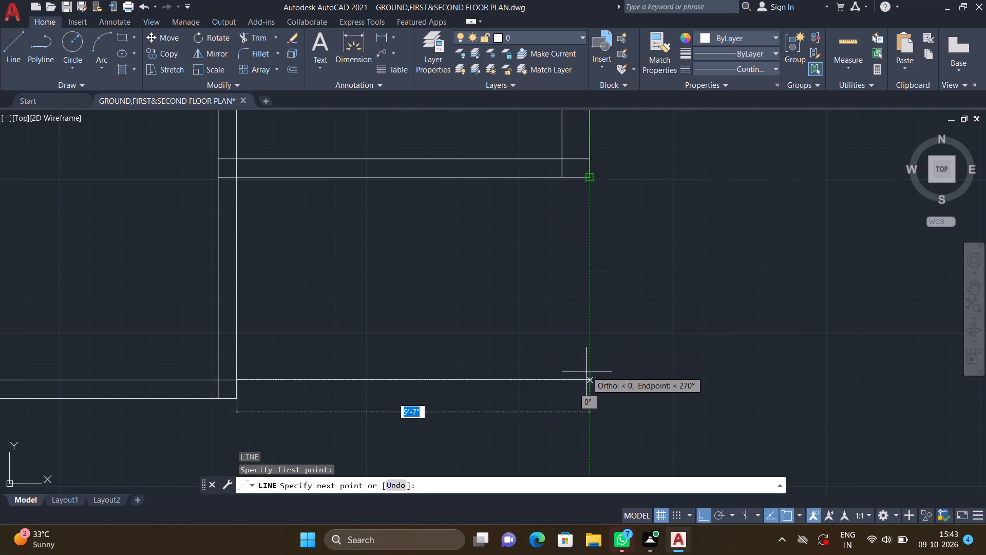
{"action": "left_click", "coordinate": [589, 380]}
{"action": "key", "text": "Return"}
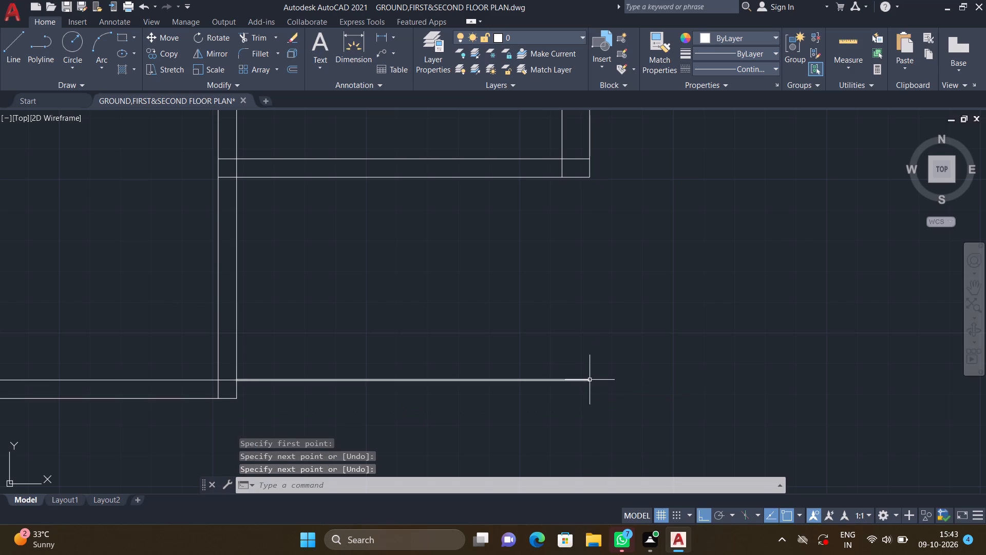
Offset the new horizontal line 6" southward to form a double-line south wall.
{"action": "middle_click_drag", "start_coordinate": [495, 404], "coordinate": [502, 353]}
{"action": "key", "text": "o"}
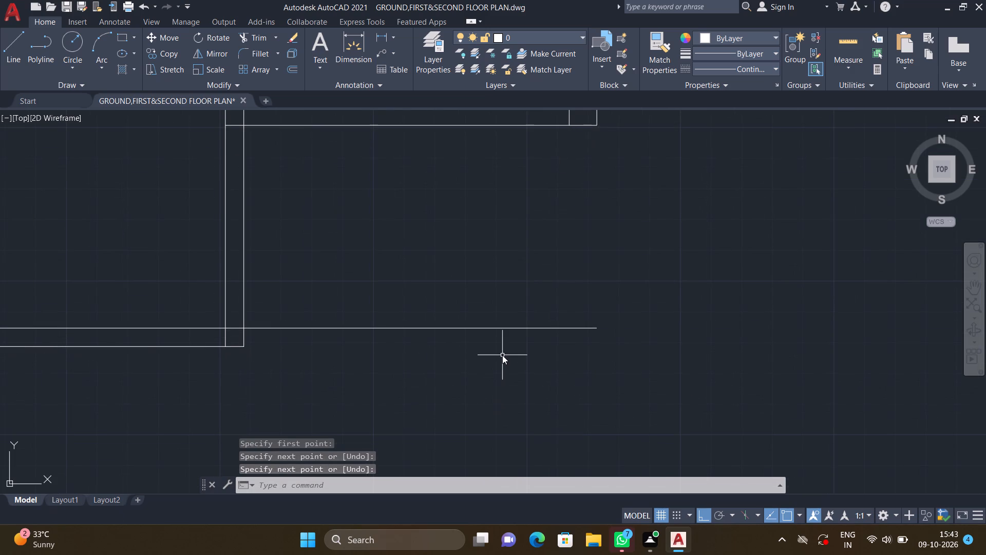
{"action": "key", "text": "Return"}
{"action": "key", "text": "6"}
{"action": "key", "text": "shift+quotedbl"}
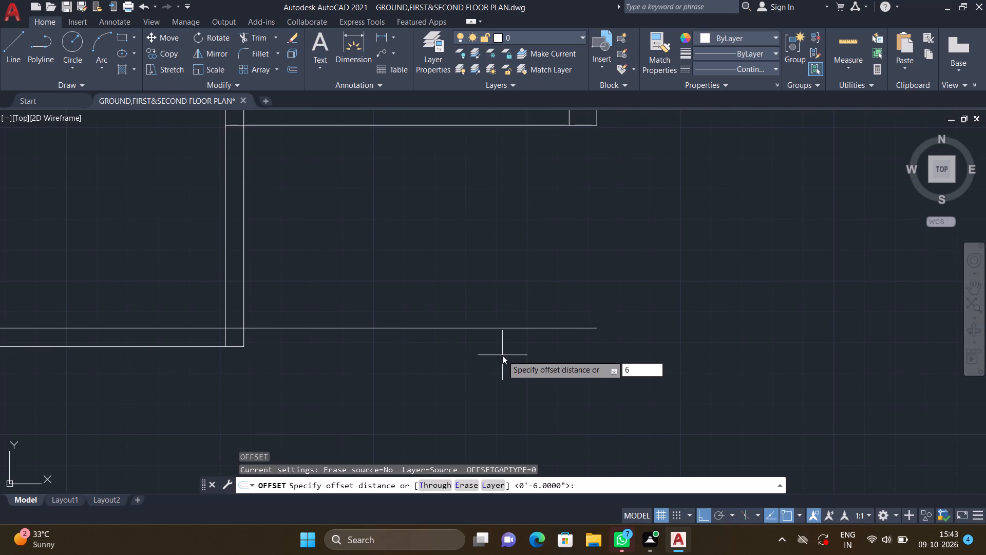
{"action": "key", "text": "Return"}
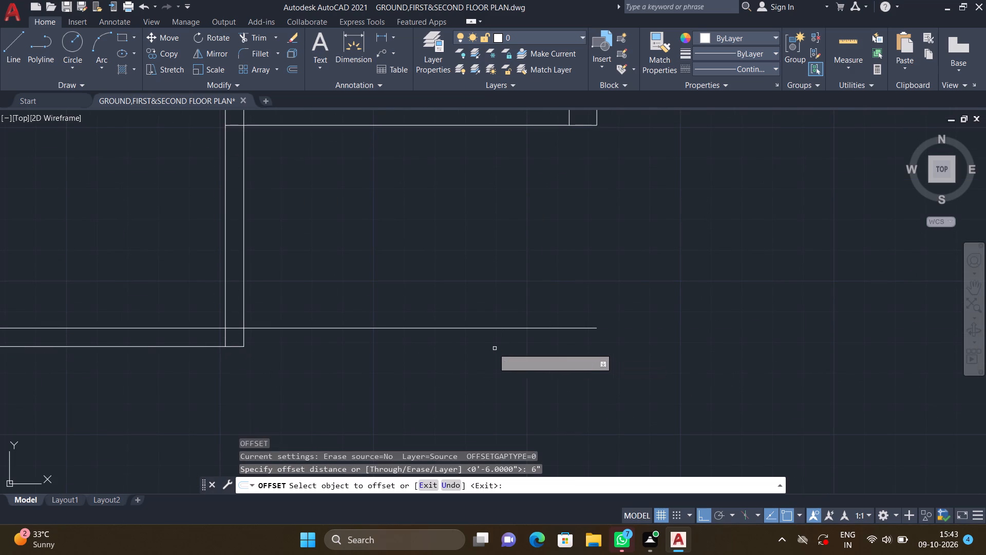
{"action": "double_click", "coordinate": [488, 328]}
{"action": "left_click", "coordinate": [485, 376]}
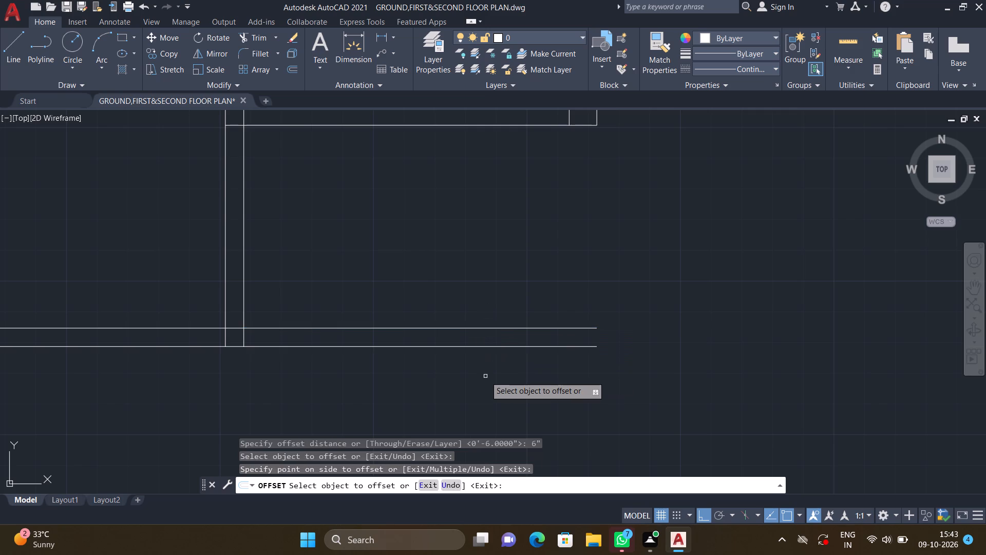
{"action": "key", "text": "Return"}
Extend both lines of the third room's east wall south to the outer line of the new south wall, enclosing a fourth room.
{"action": "middle_click_drag", "start_coordinate": [608, 261], "coordinate": [560, 332]}
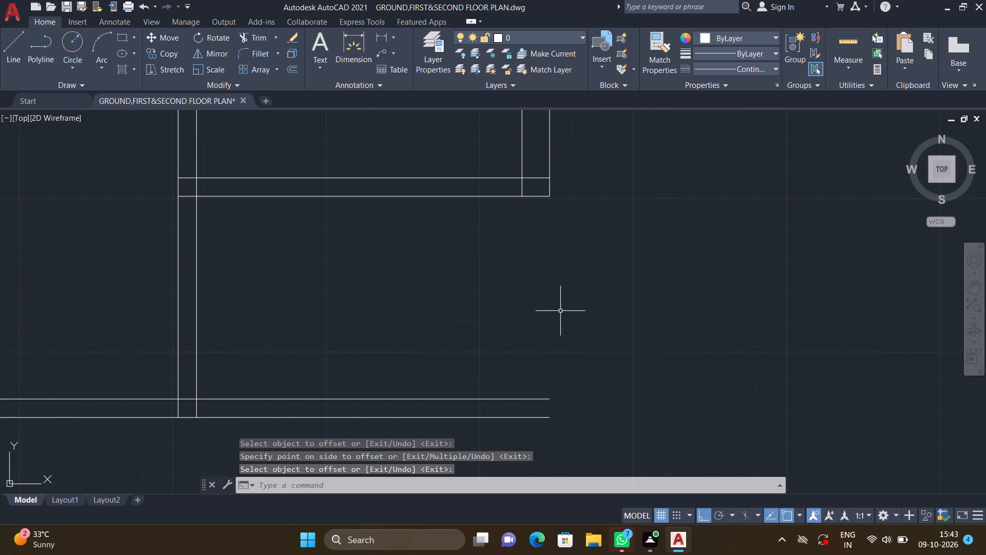
{"action": "key", "text": "e"}
{"action": "key", "text": "x"}
{"action": "key", "text": "Return"}
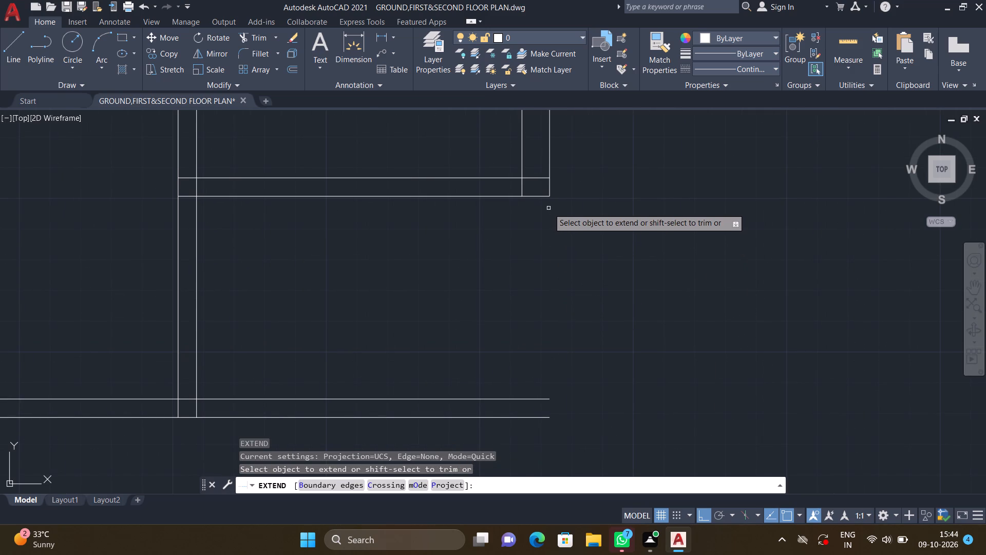
{"action": "left_click", "coordinate": [551, 192]}
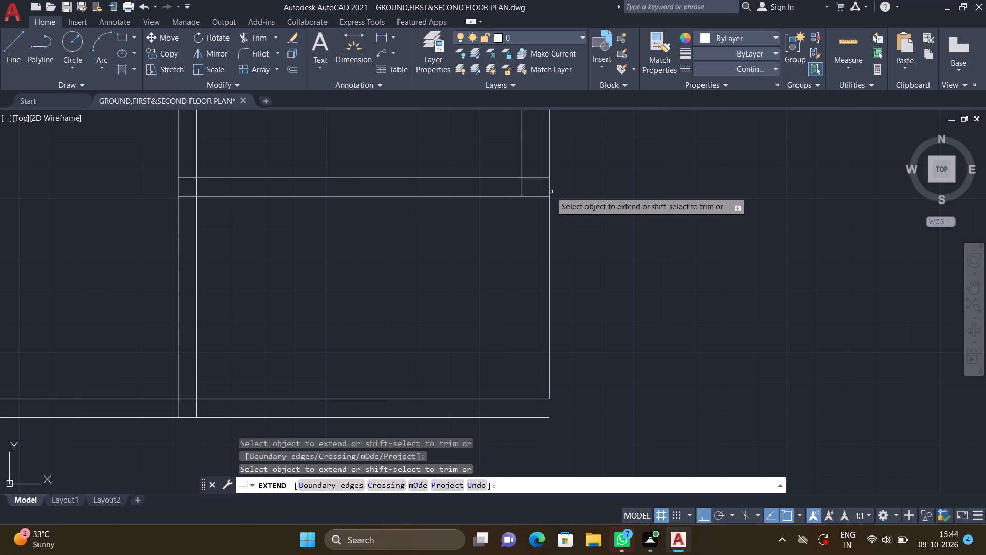
{"action": "left_click", "coordinate": [523, 193]}
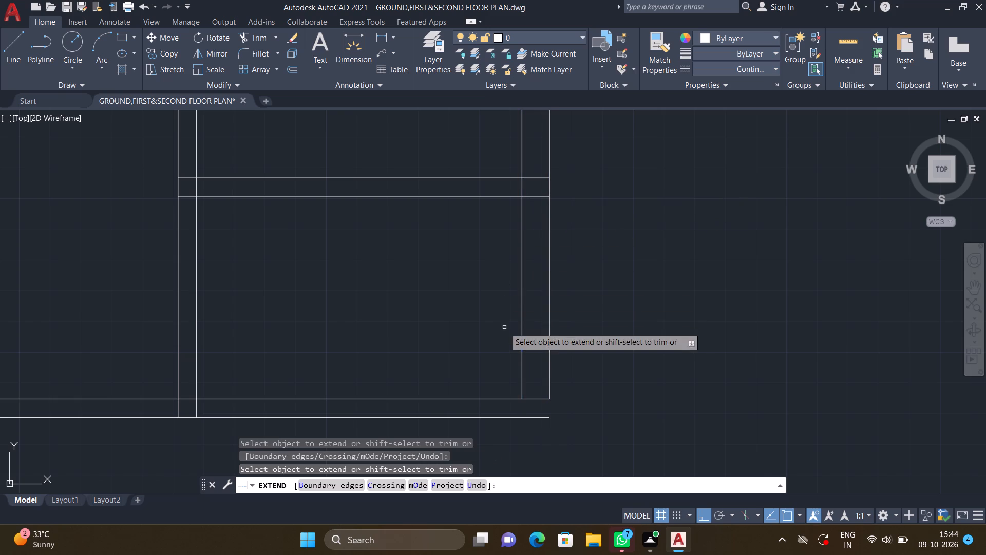
{"action": "left_click", "coordinate": [523, 360]}
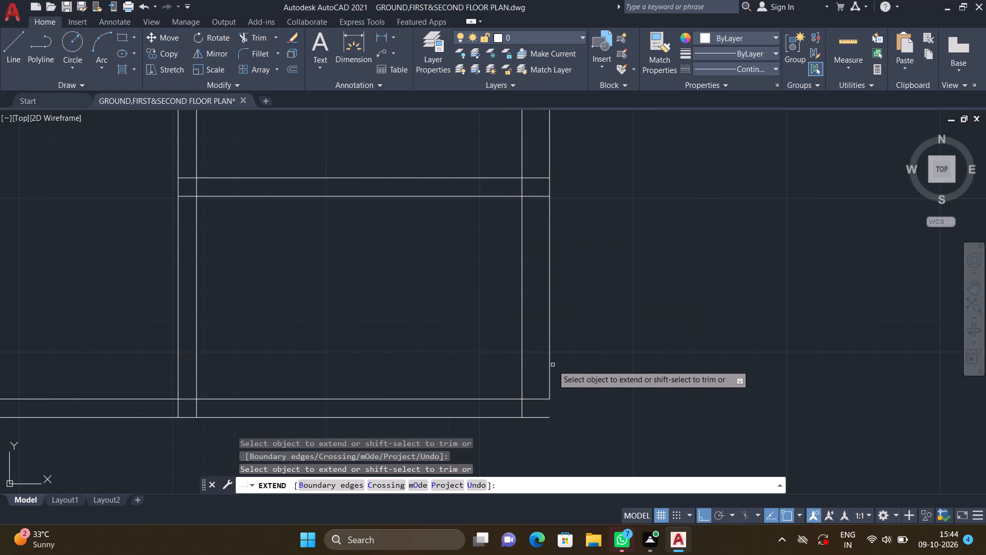
{"action": "left_click", "coordinate": [551, 361]}
{"action": "key", "text": "Return"}
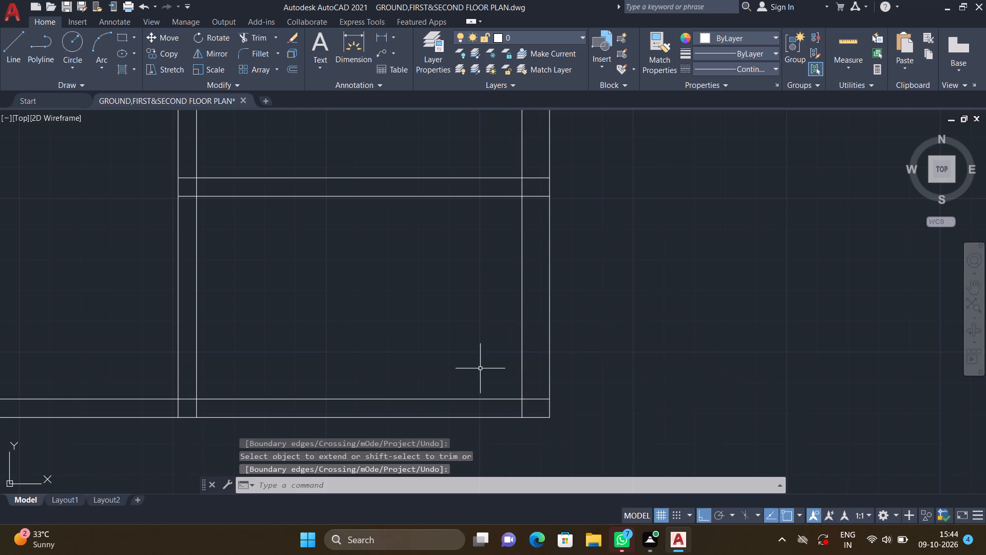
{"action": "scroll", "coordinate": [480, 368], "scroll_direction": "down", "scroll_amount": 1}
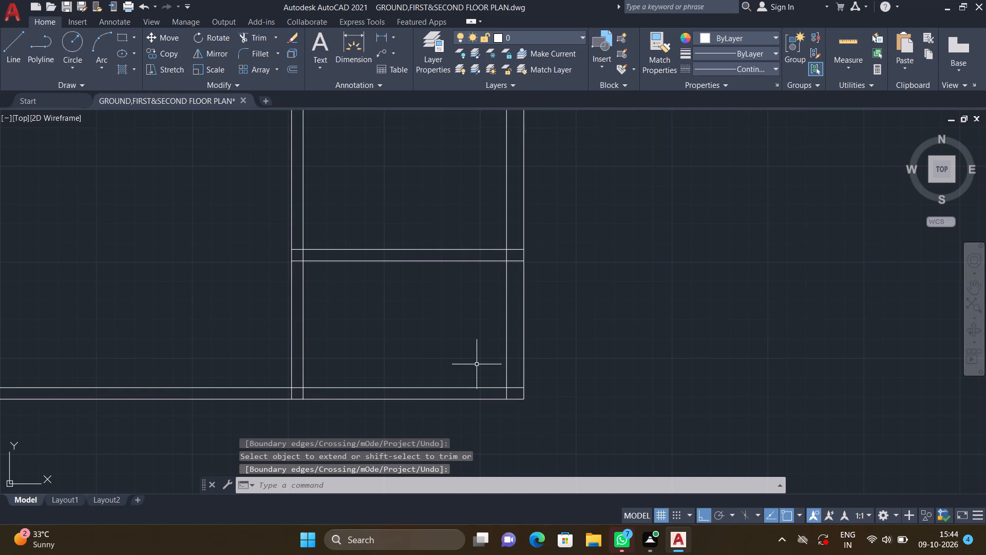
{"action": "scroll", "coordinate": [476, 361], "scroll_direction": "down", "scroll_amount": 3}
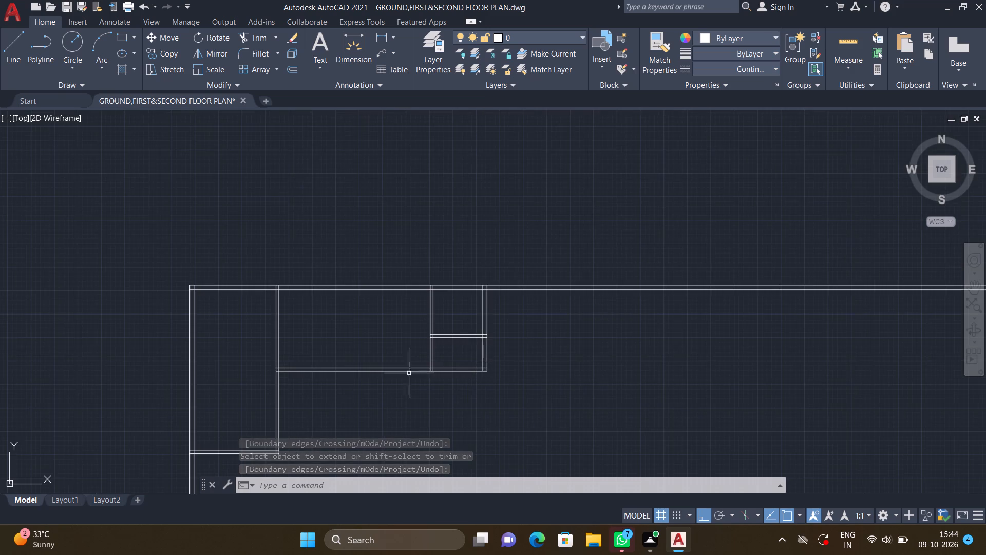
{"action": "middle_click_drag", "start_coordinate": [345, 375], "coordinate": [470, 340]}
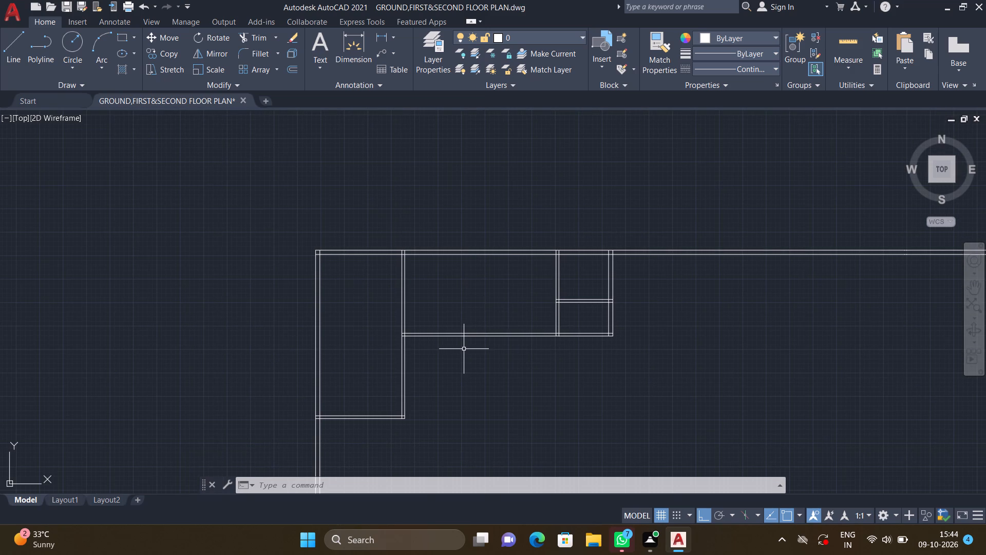